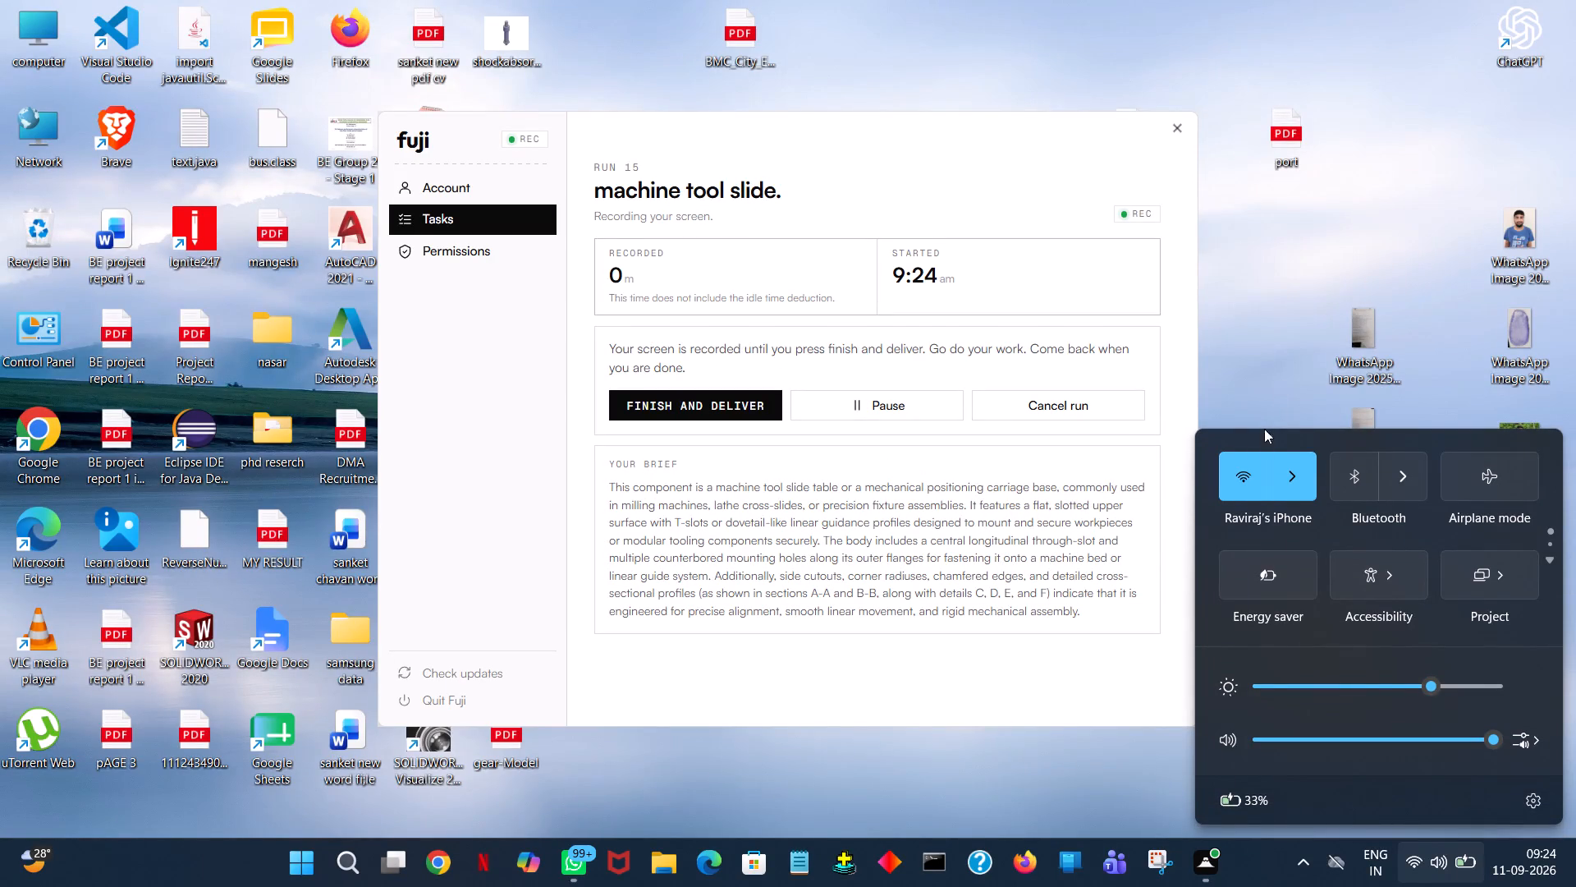
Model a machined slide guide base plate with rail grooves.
Launch SOLIDWORKS 2020 from the desktop.
left_click(1289, 345)
double_click(182, 648)
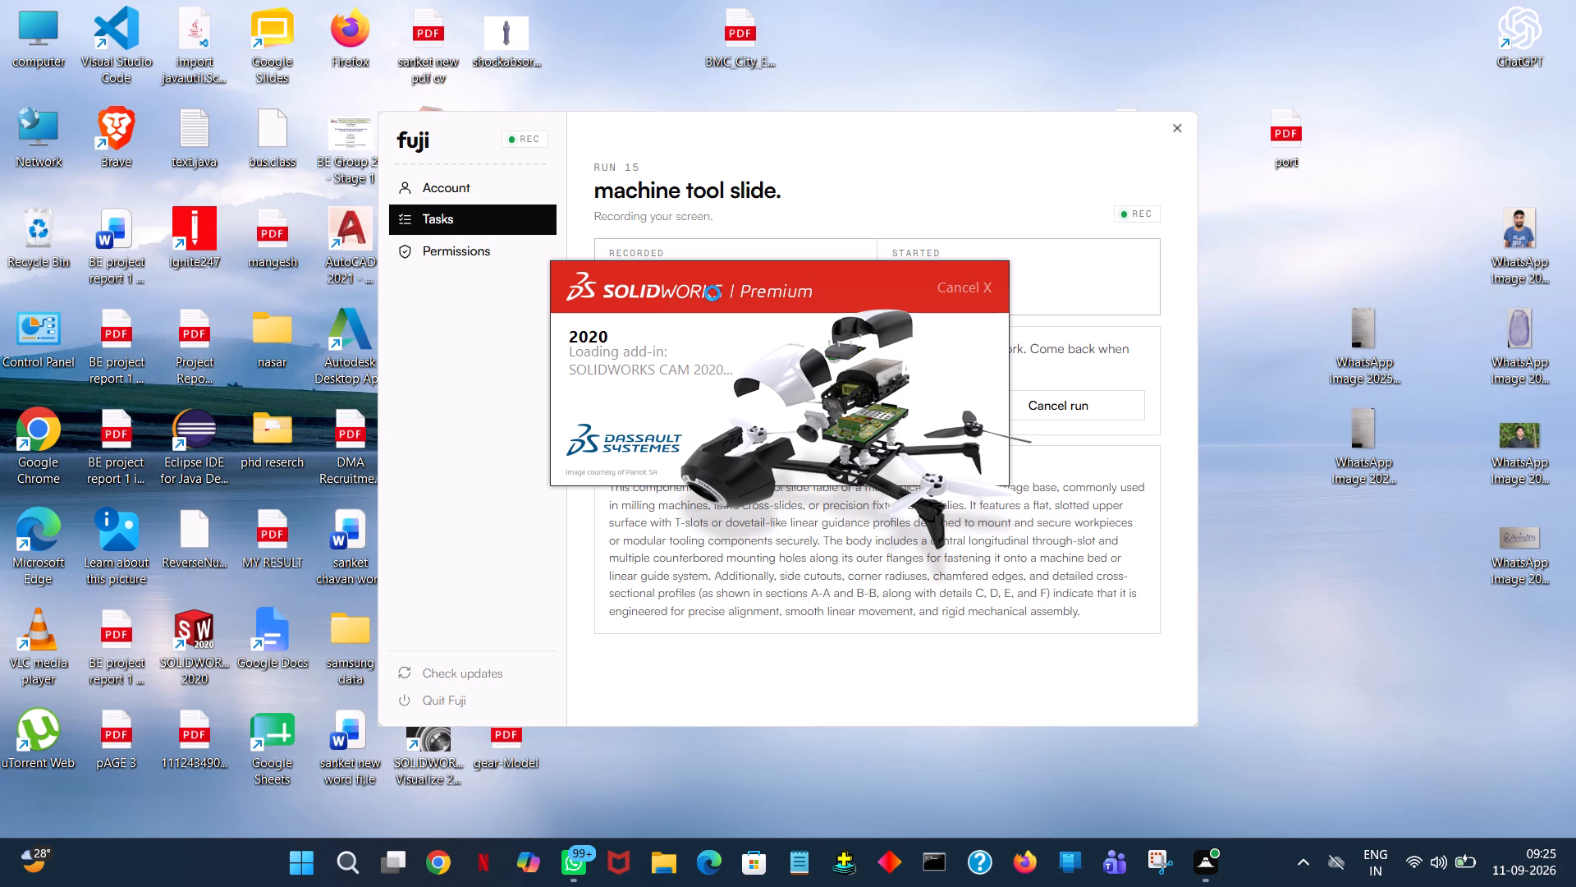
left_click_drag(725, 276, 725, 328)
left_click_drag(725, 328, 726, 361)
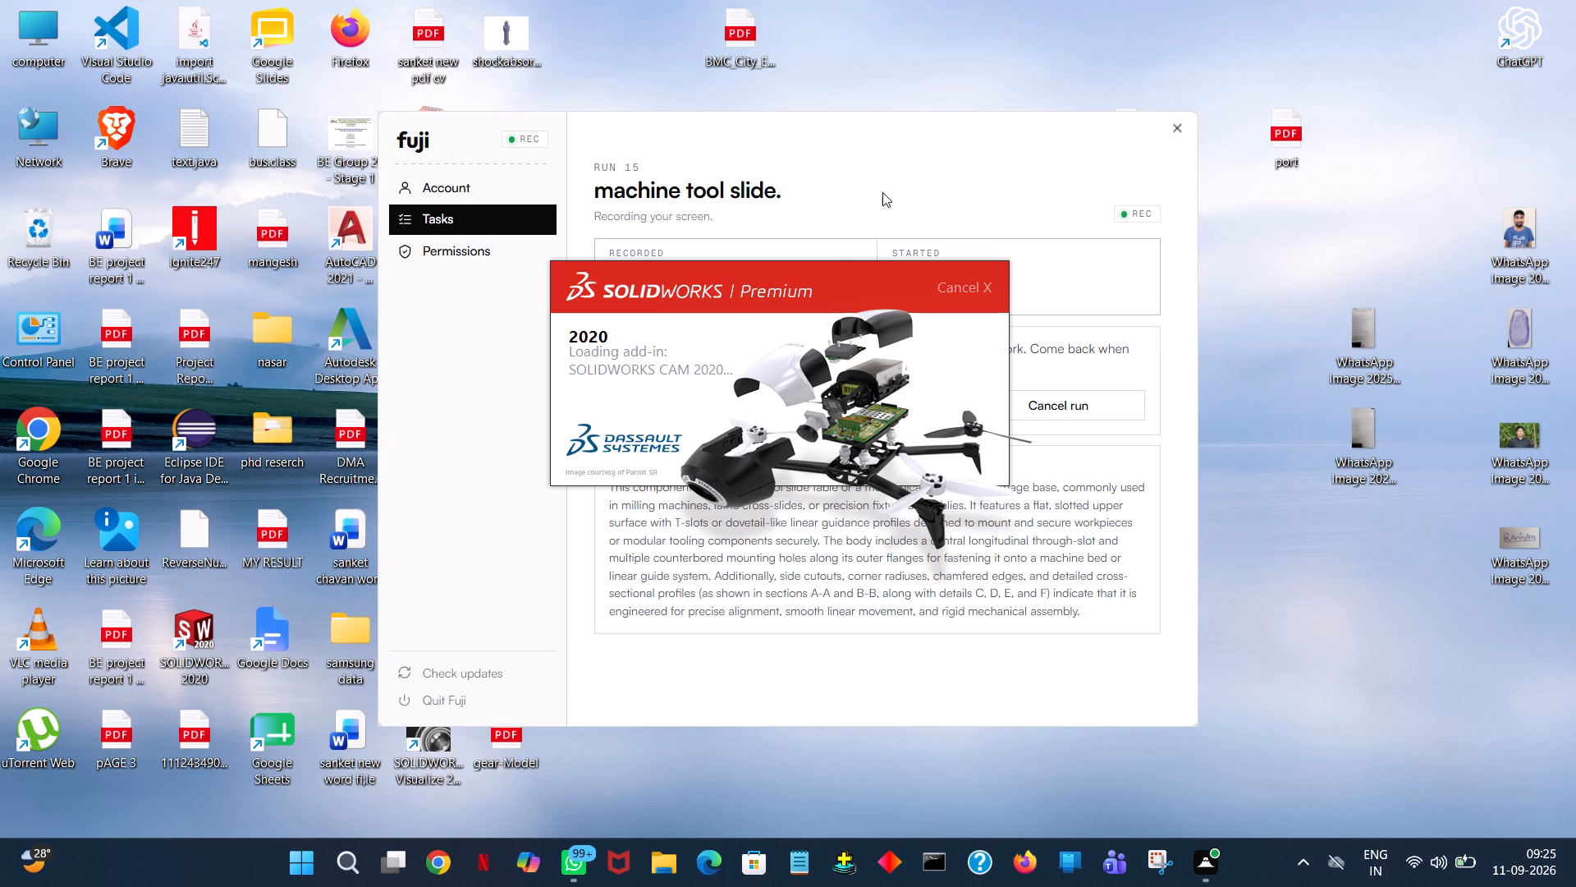
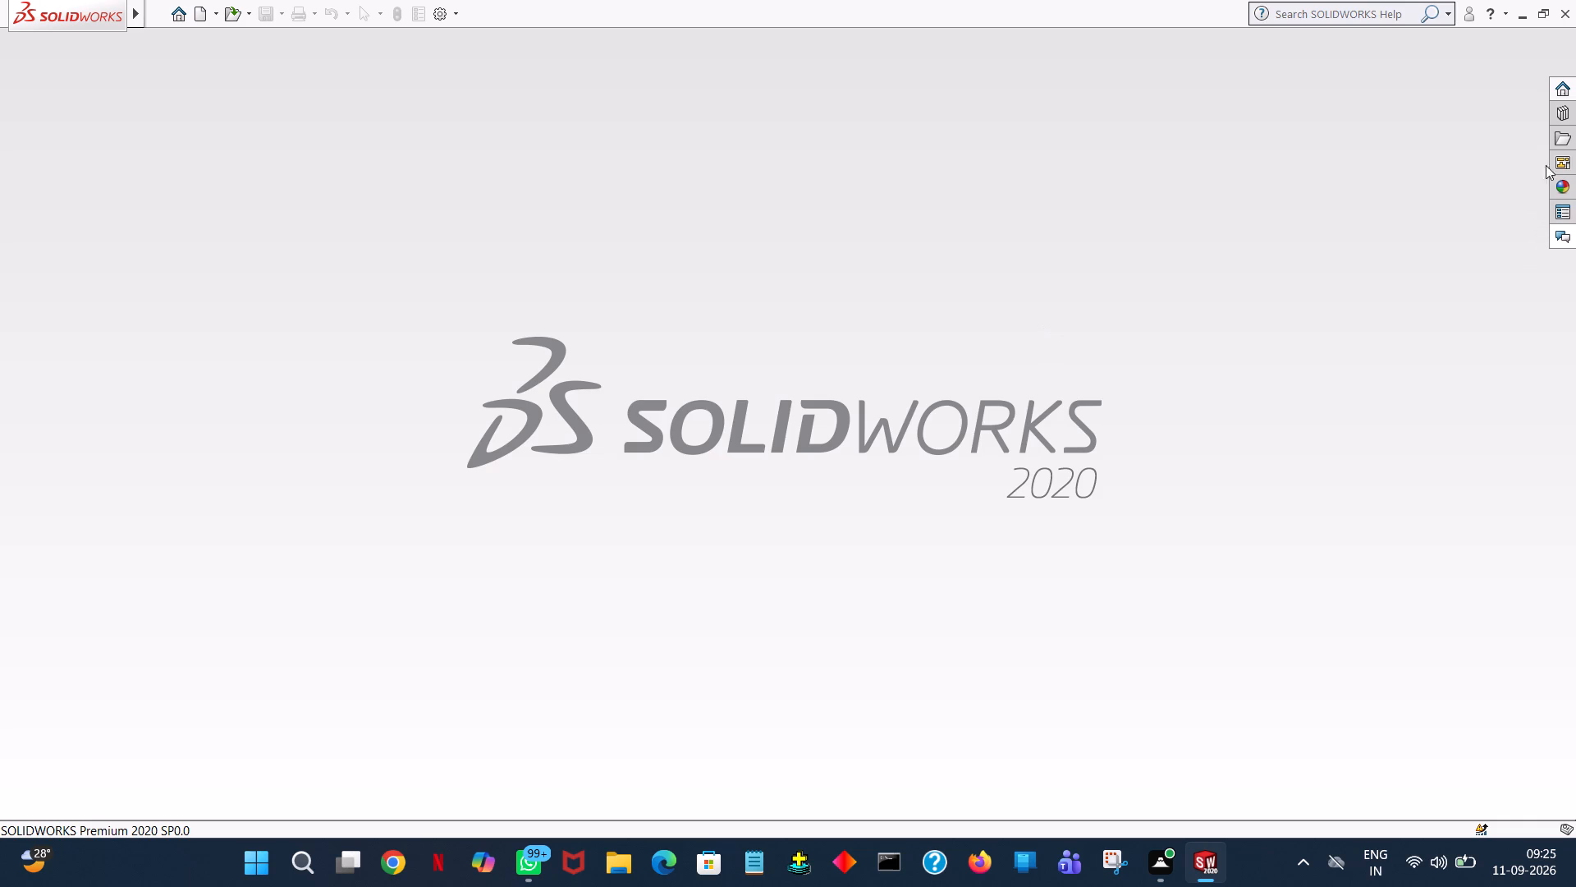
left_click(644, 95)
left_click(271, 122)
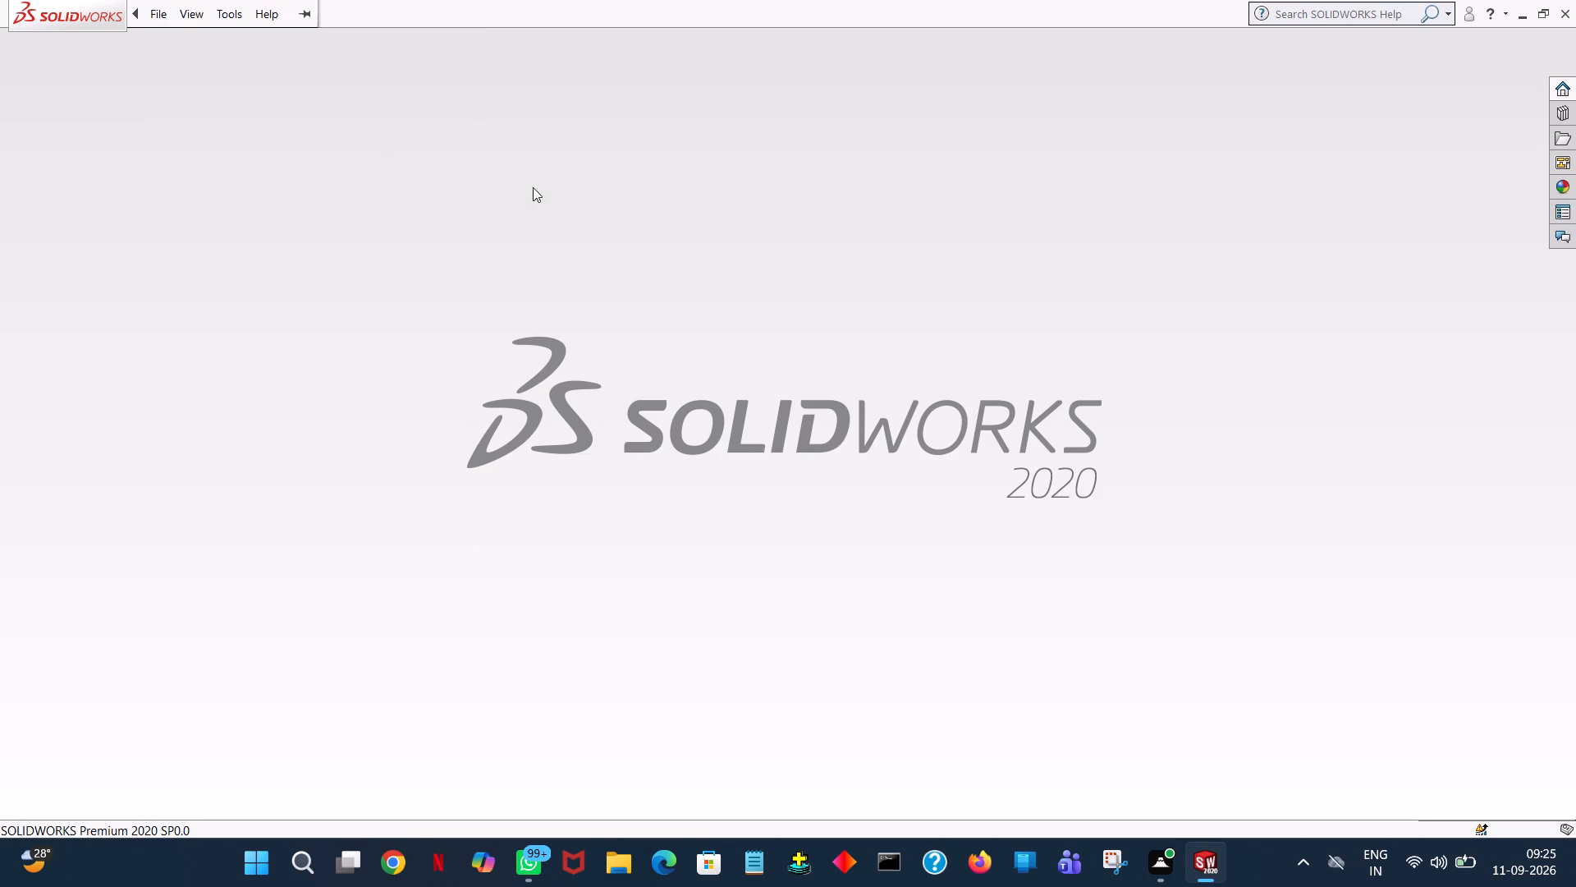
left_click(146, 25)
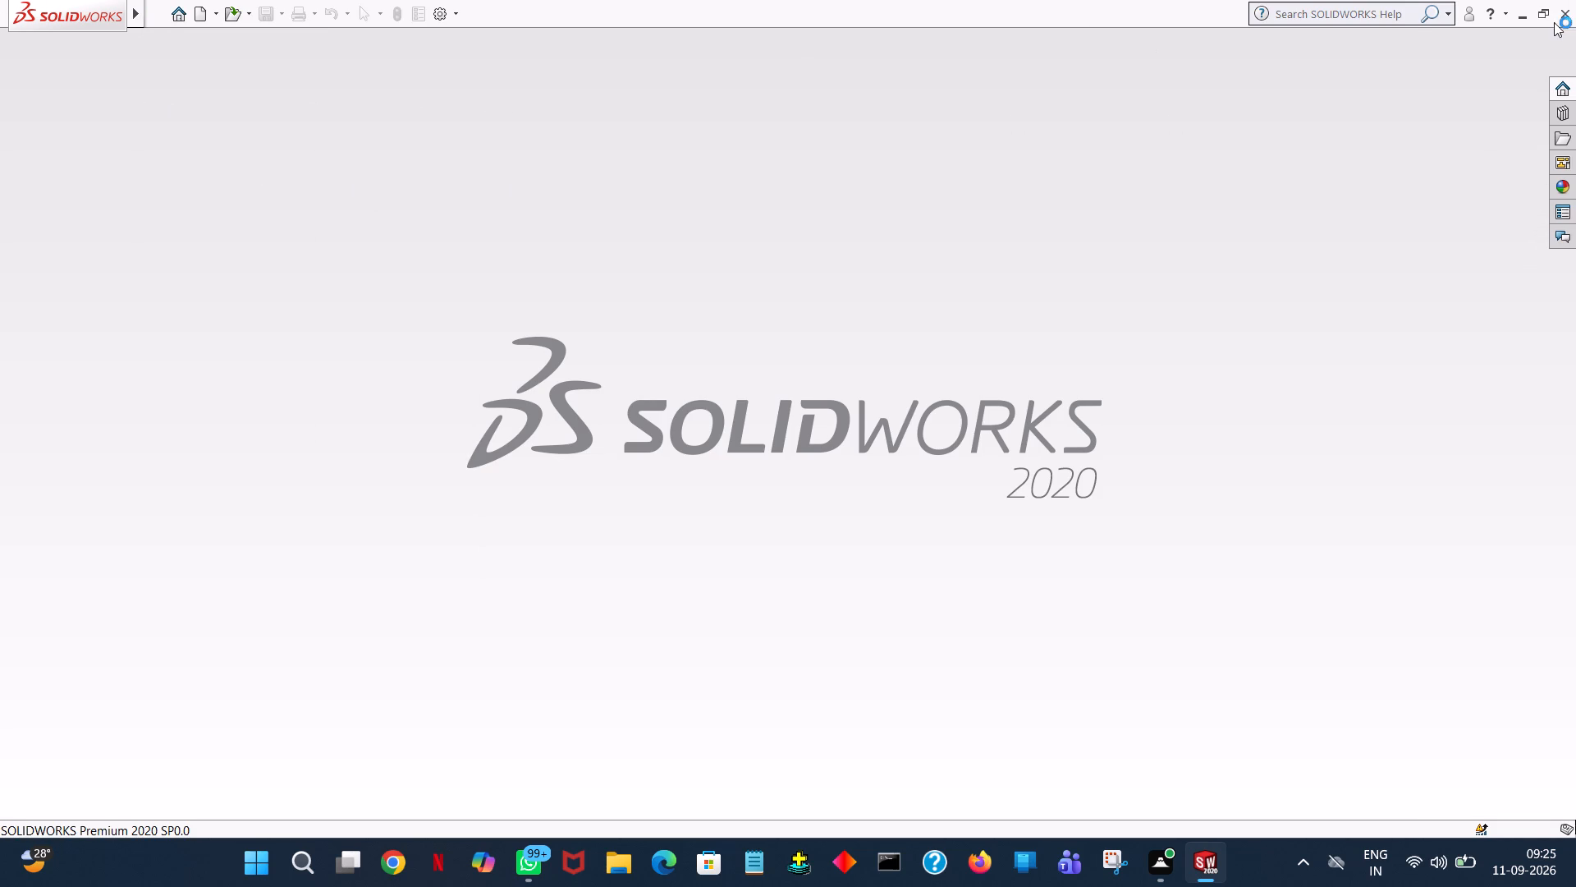
Close the empty SOLIDWORKS window that has no document open.
left_click(1573, 0)
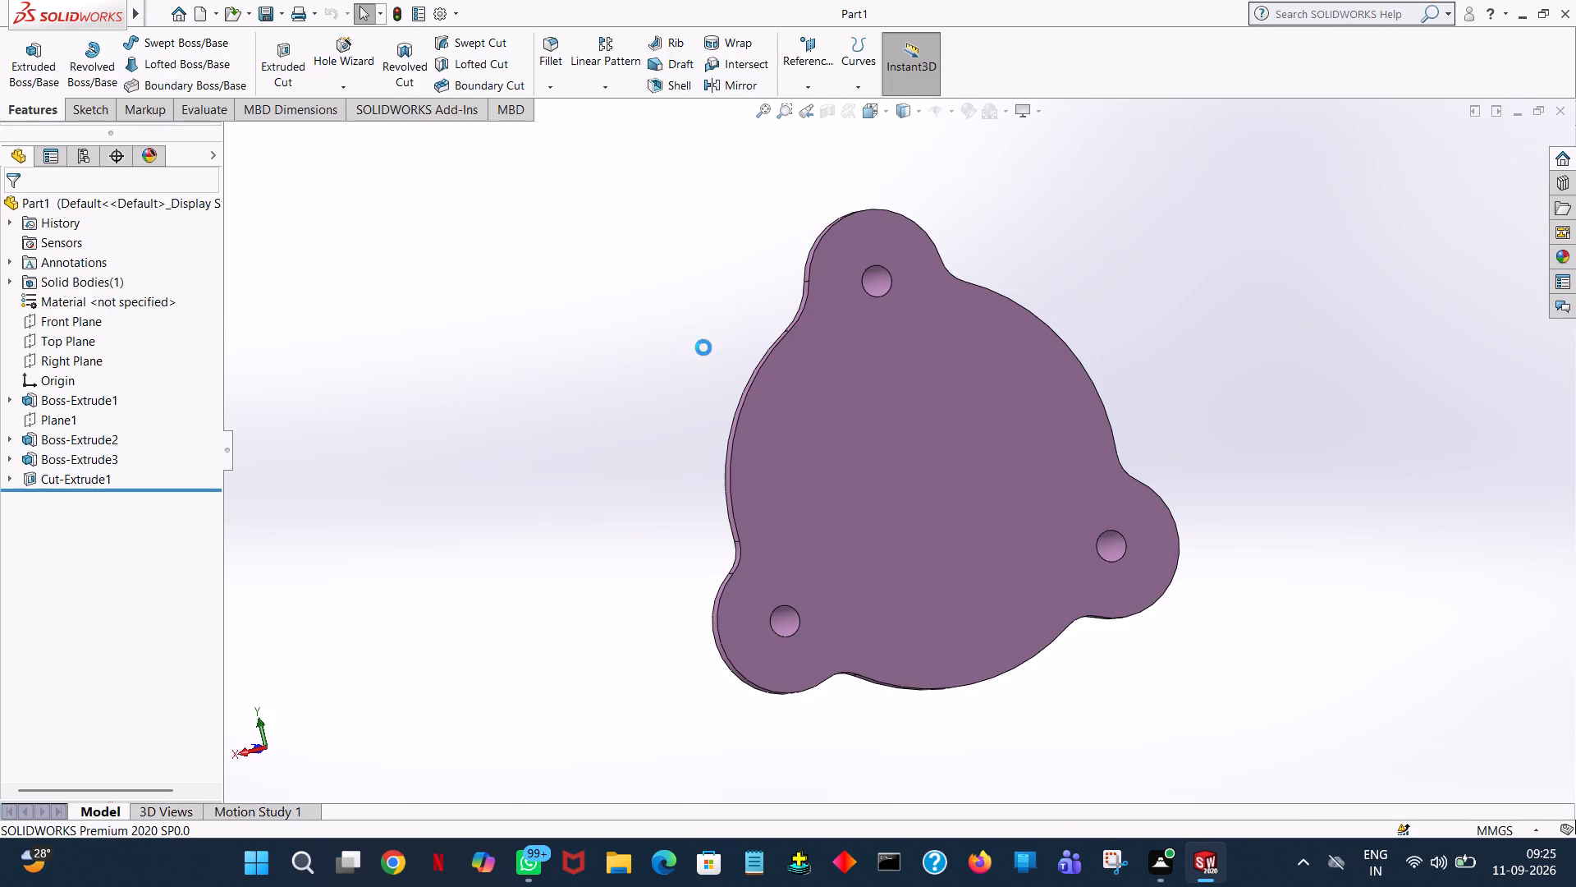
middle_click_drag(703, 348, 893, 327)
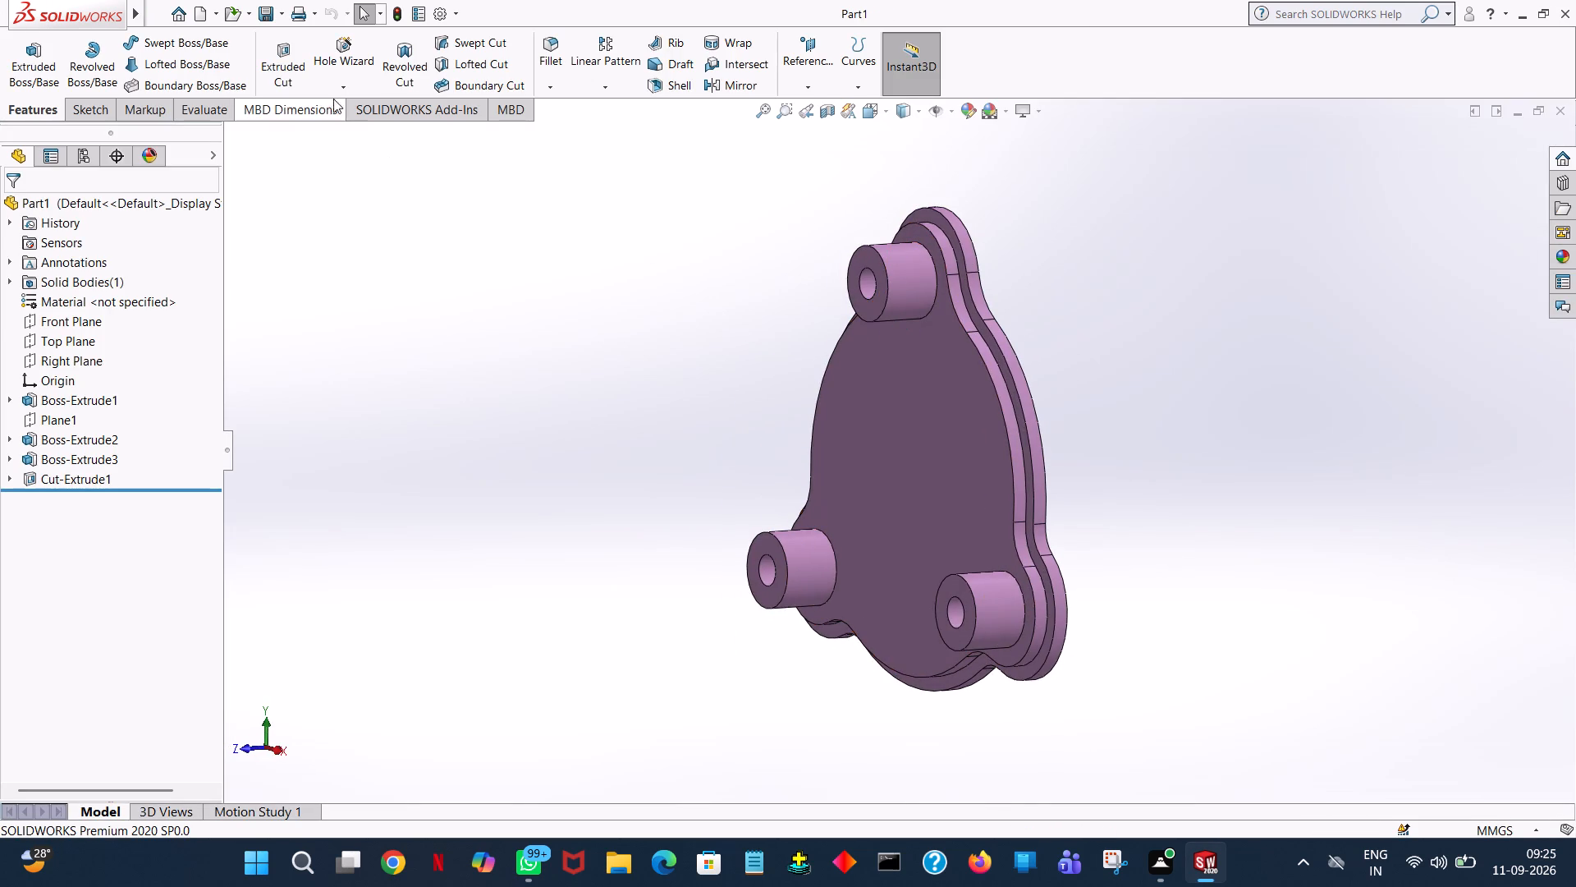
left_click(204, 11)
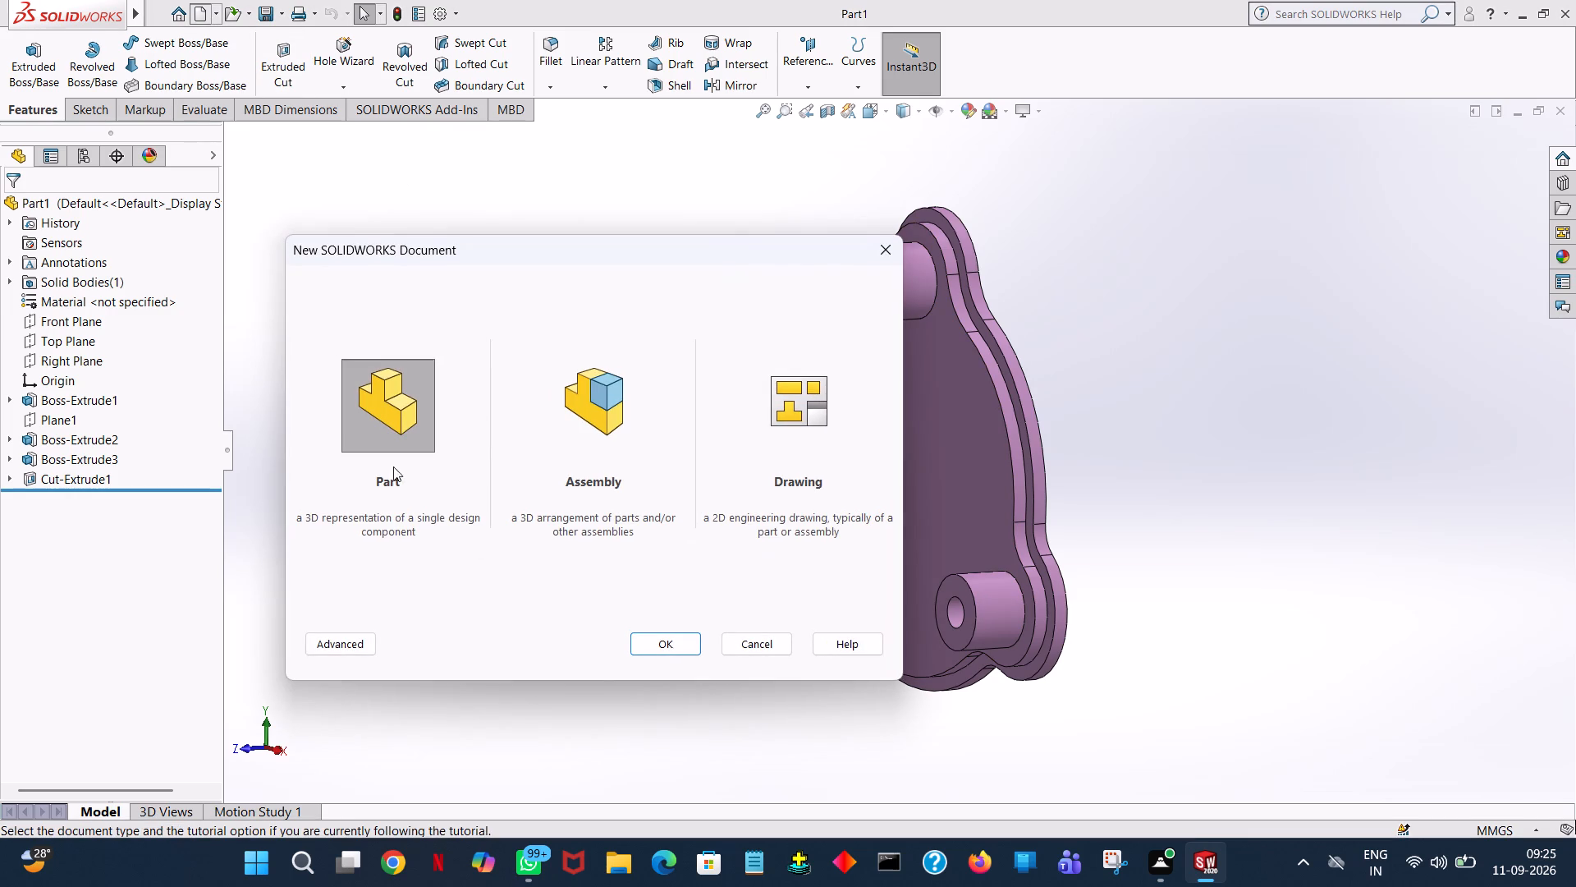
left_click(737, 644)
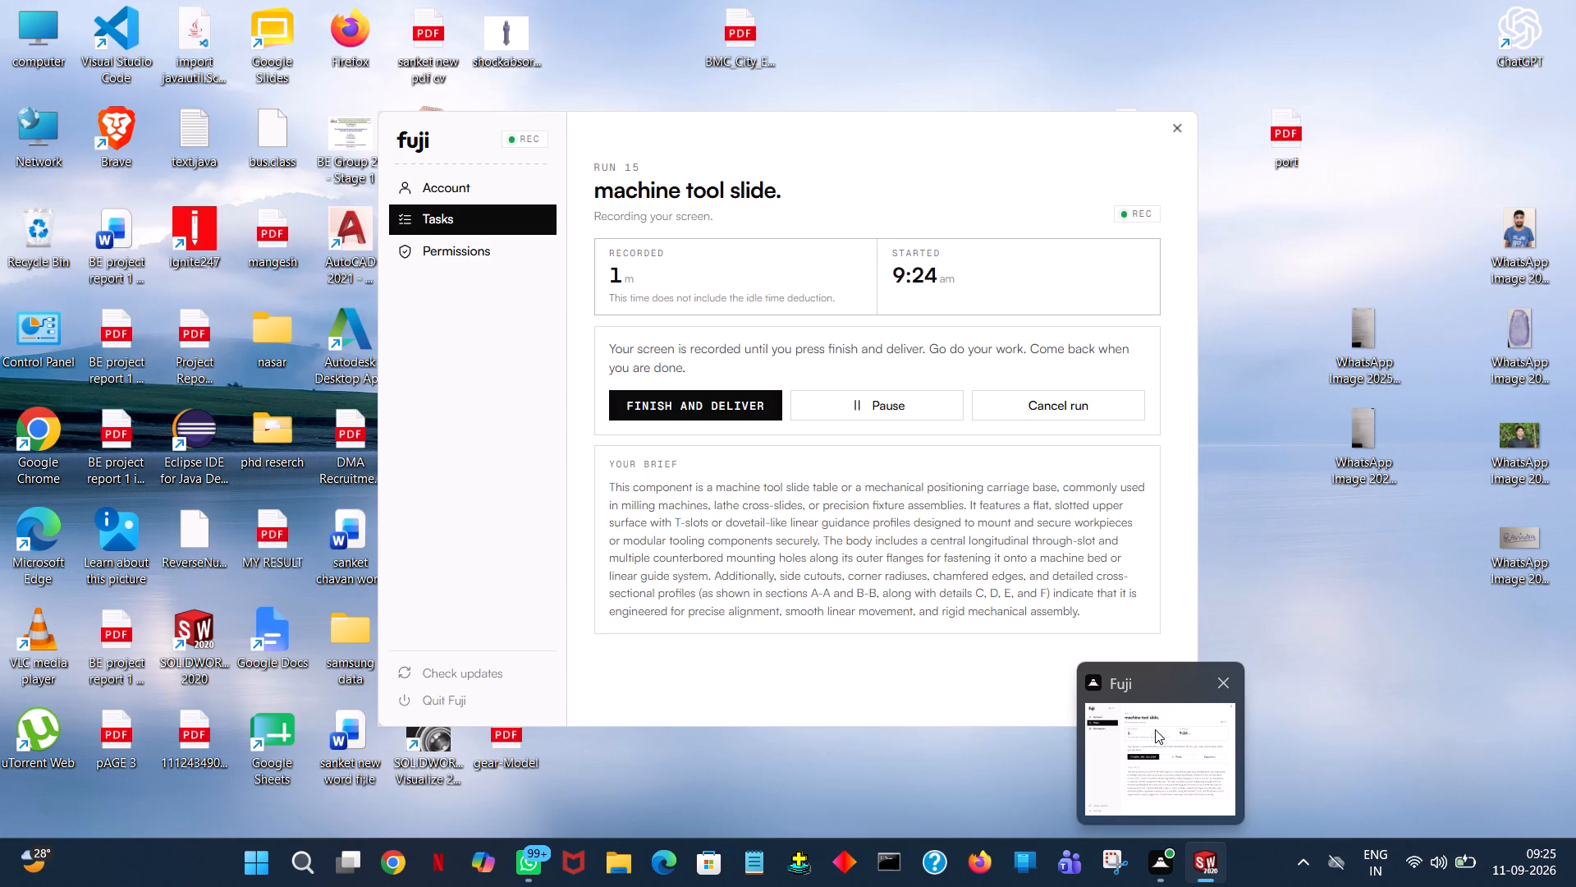
Turn off the computer's Wi-Fi in the Windows quick settings and return to SOLIDWORKS.
left_click(1445, 854)
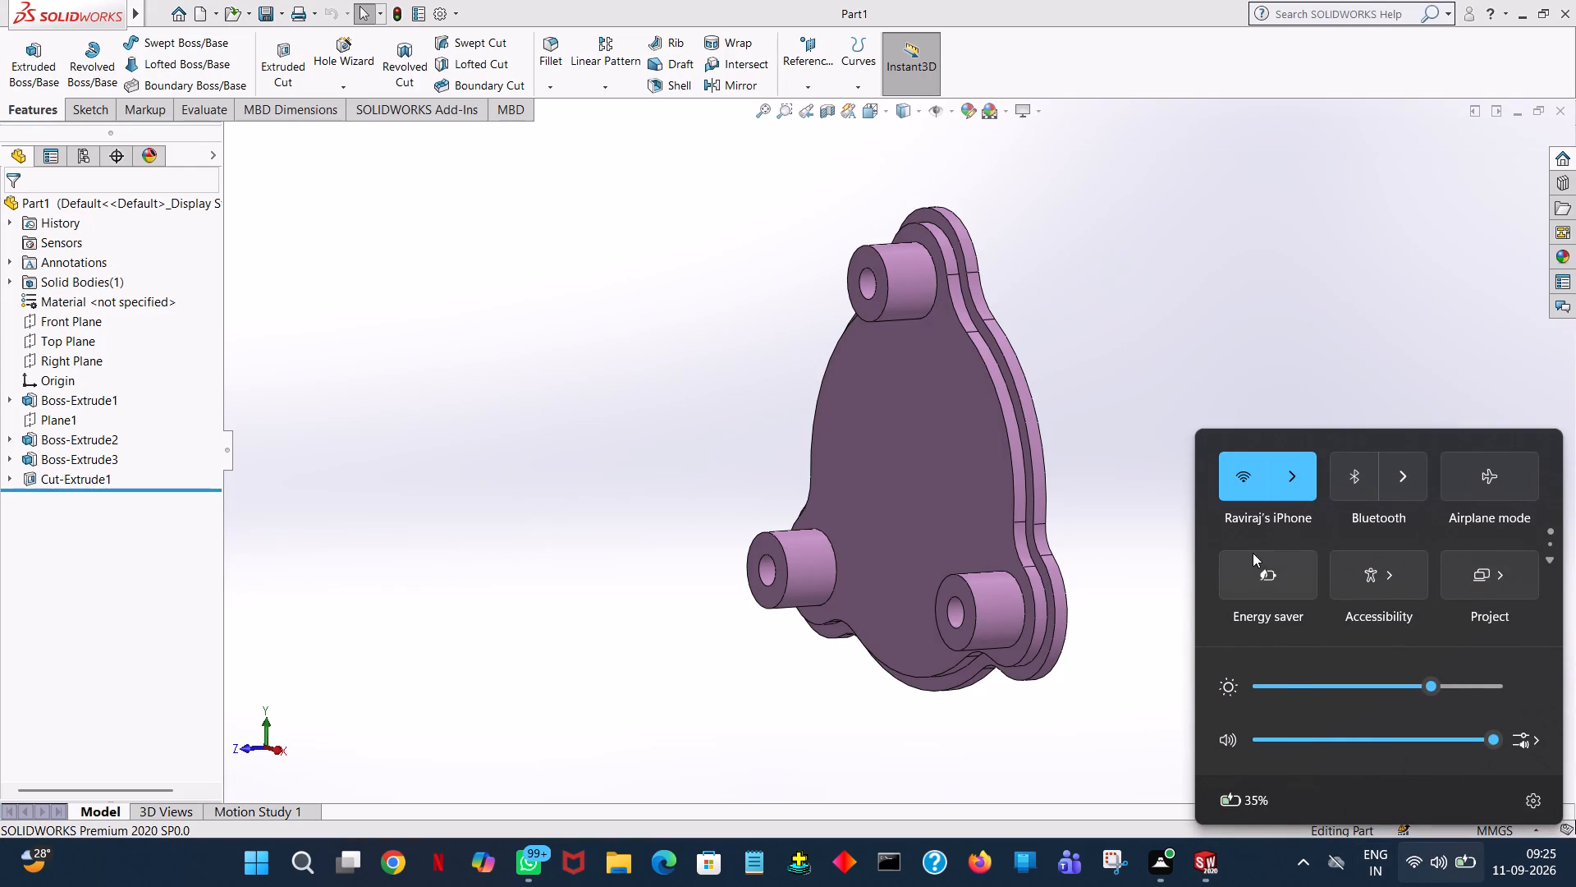
left_click(1245, 470)
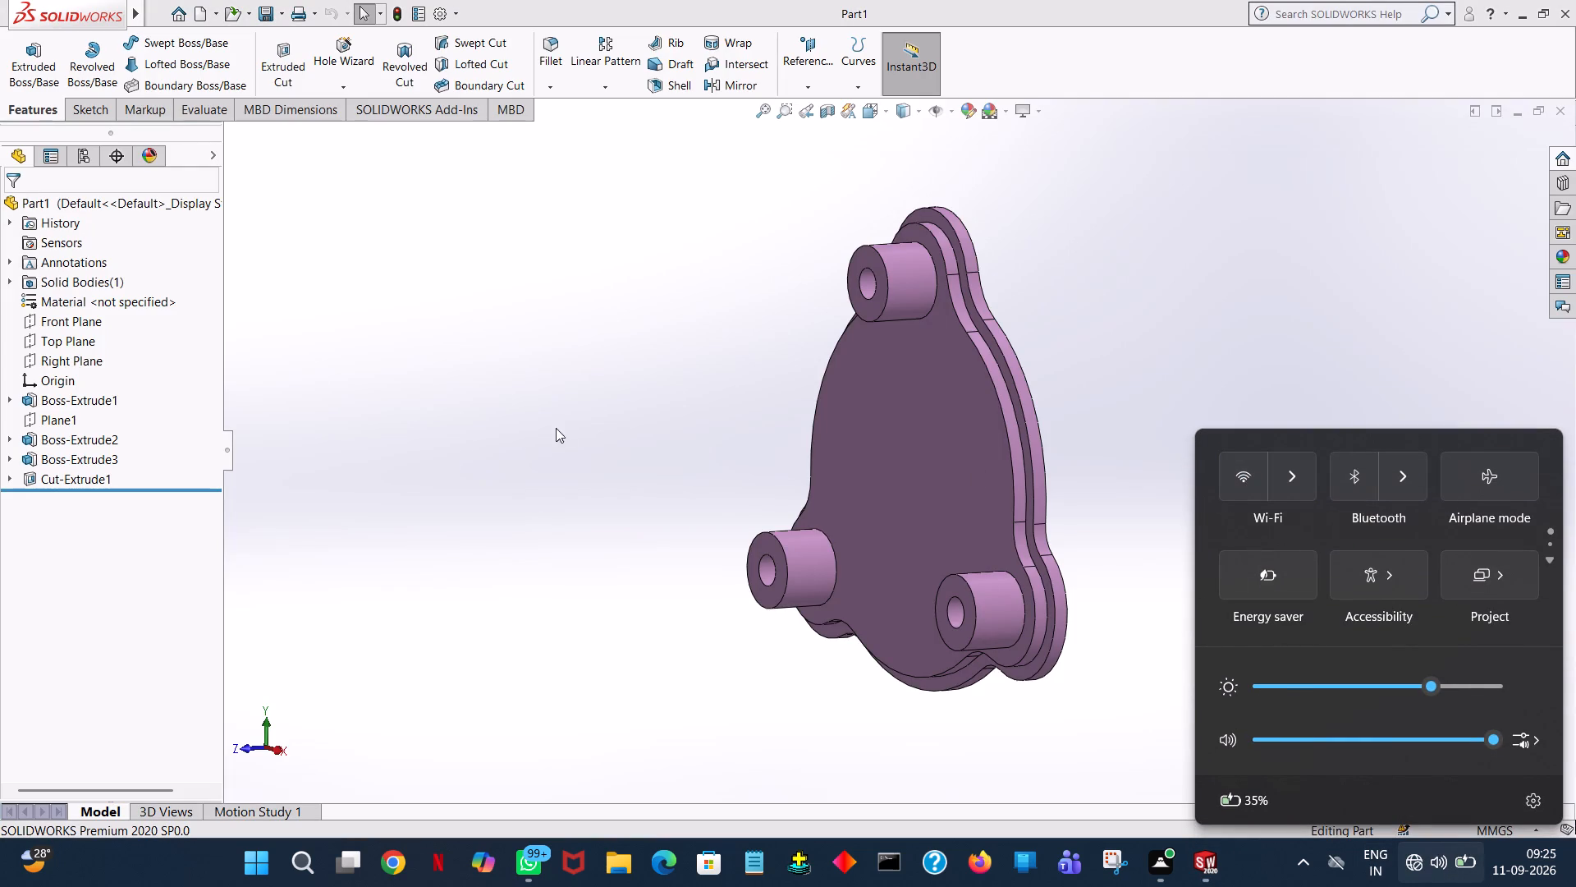
left_click(630, 300)
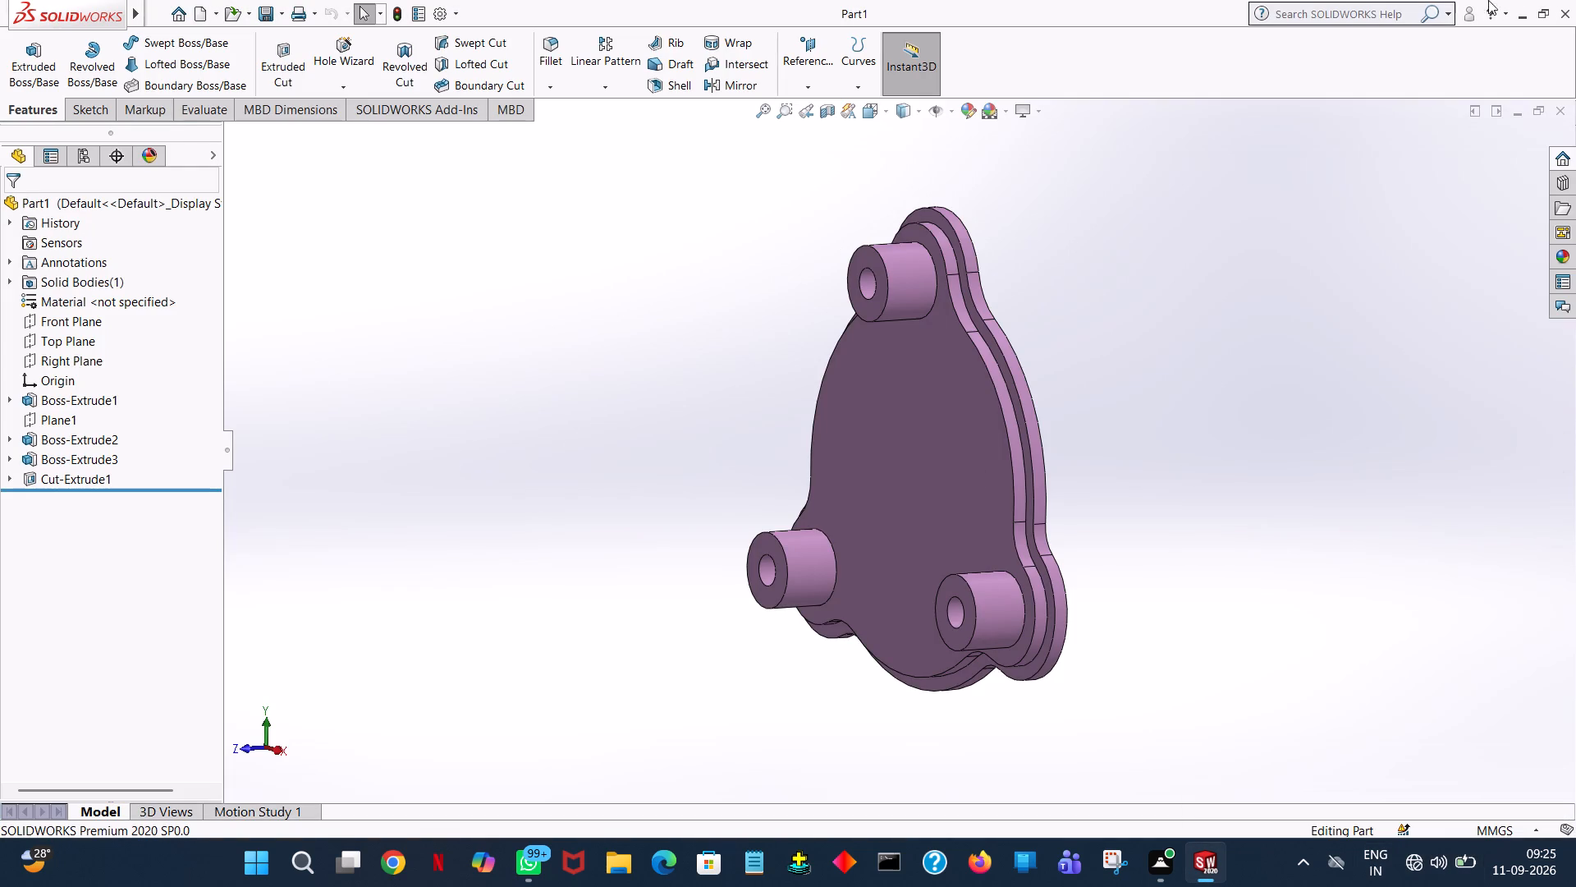
Close the SOLIDWORKS window holding the old three-lobed cover part.
left_click(1565, 2)
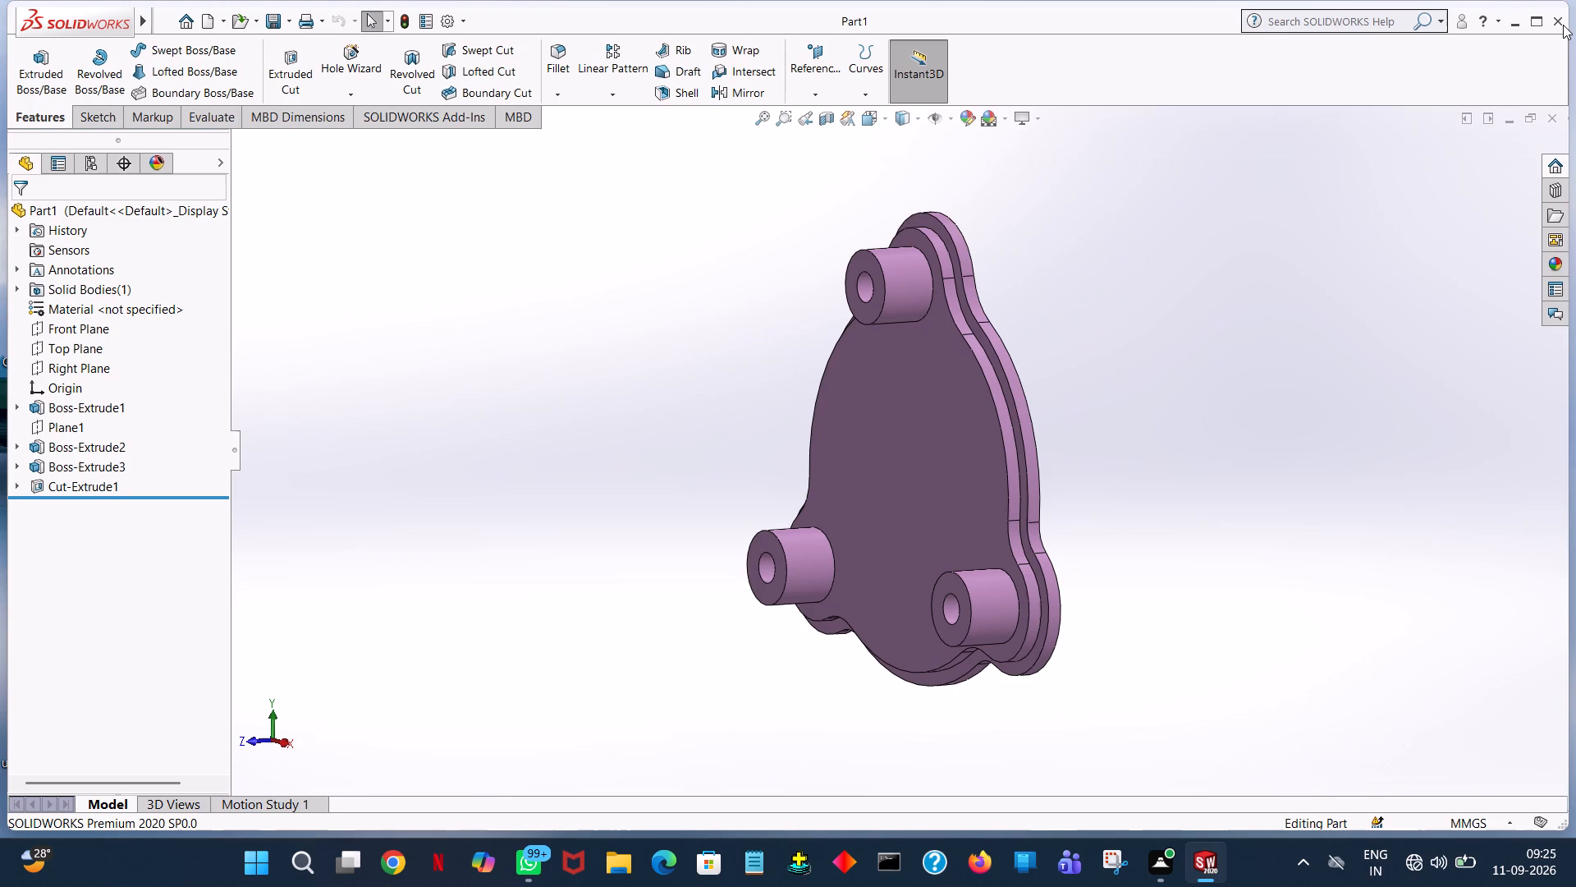
left_click(1563, 25)
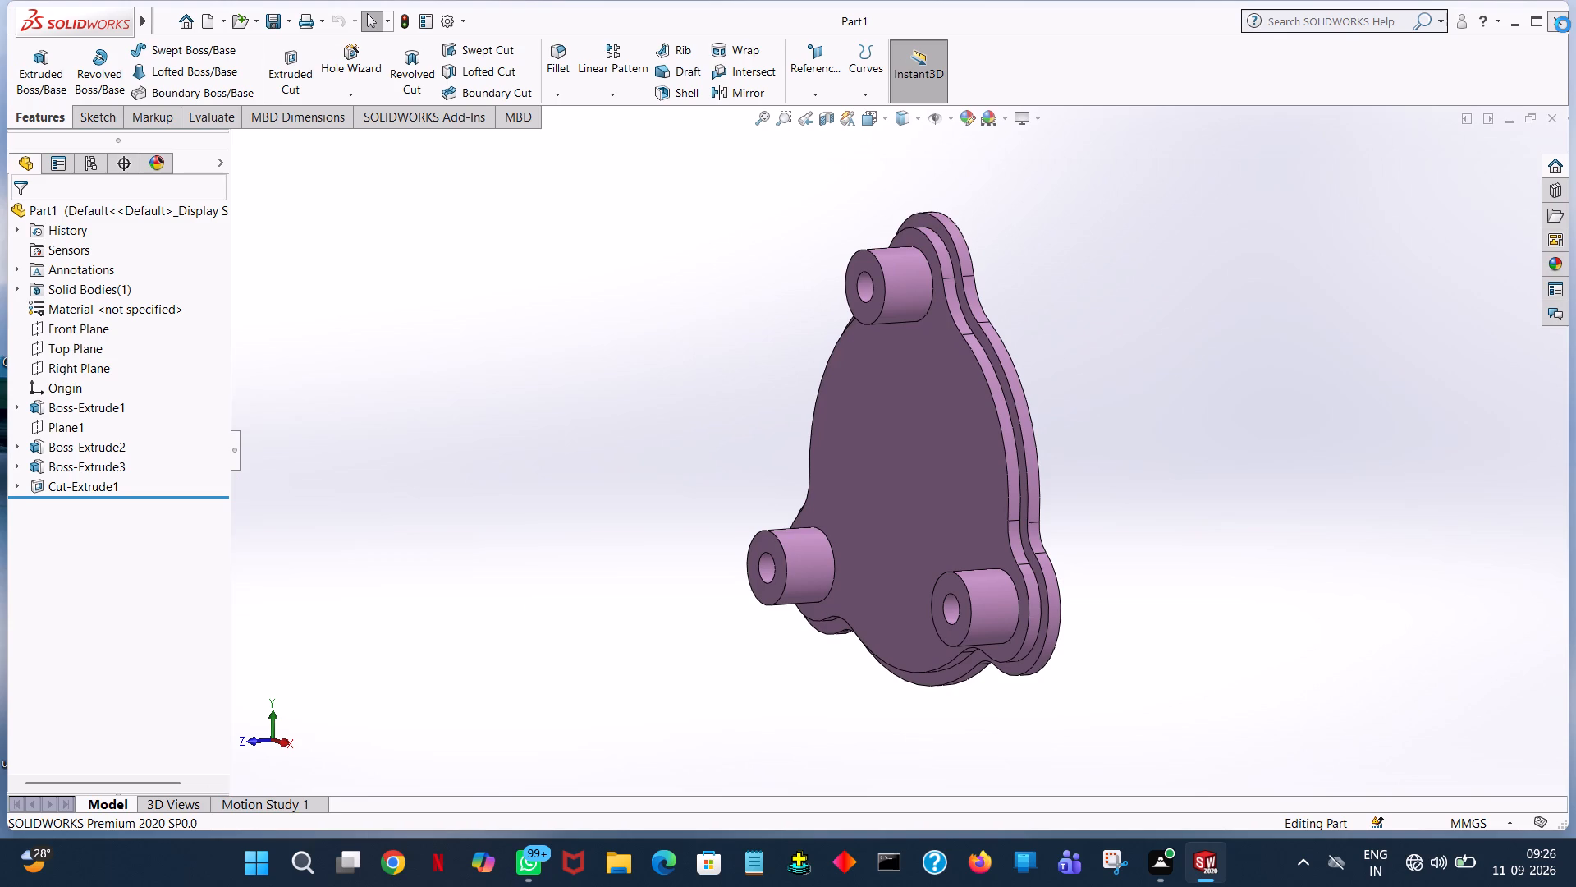
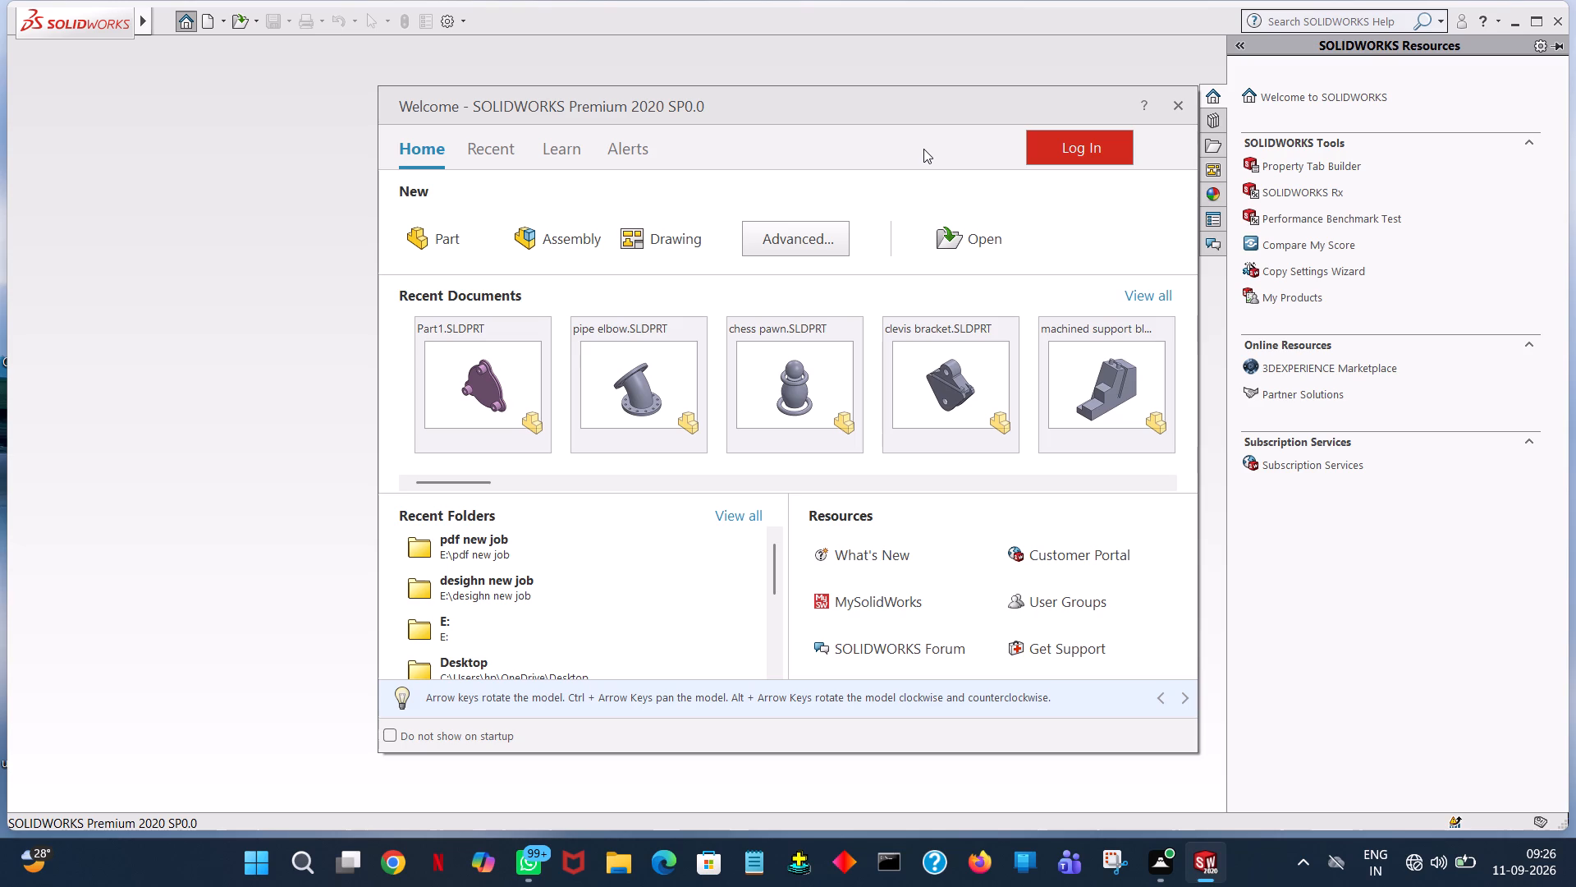
Create a new part document.
double_click(456, 225)
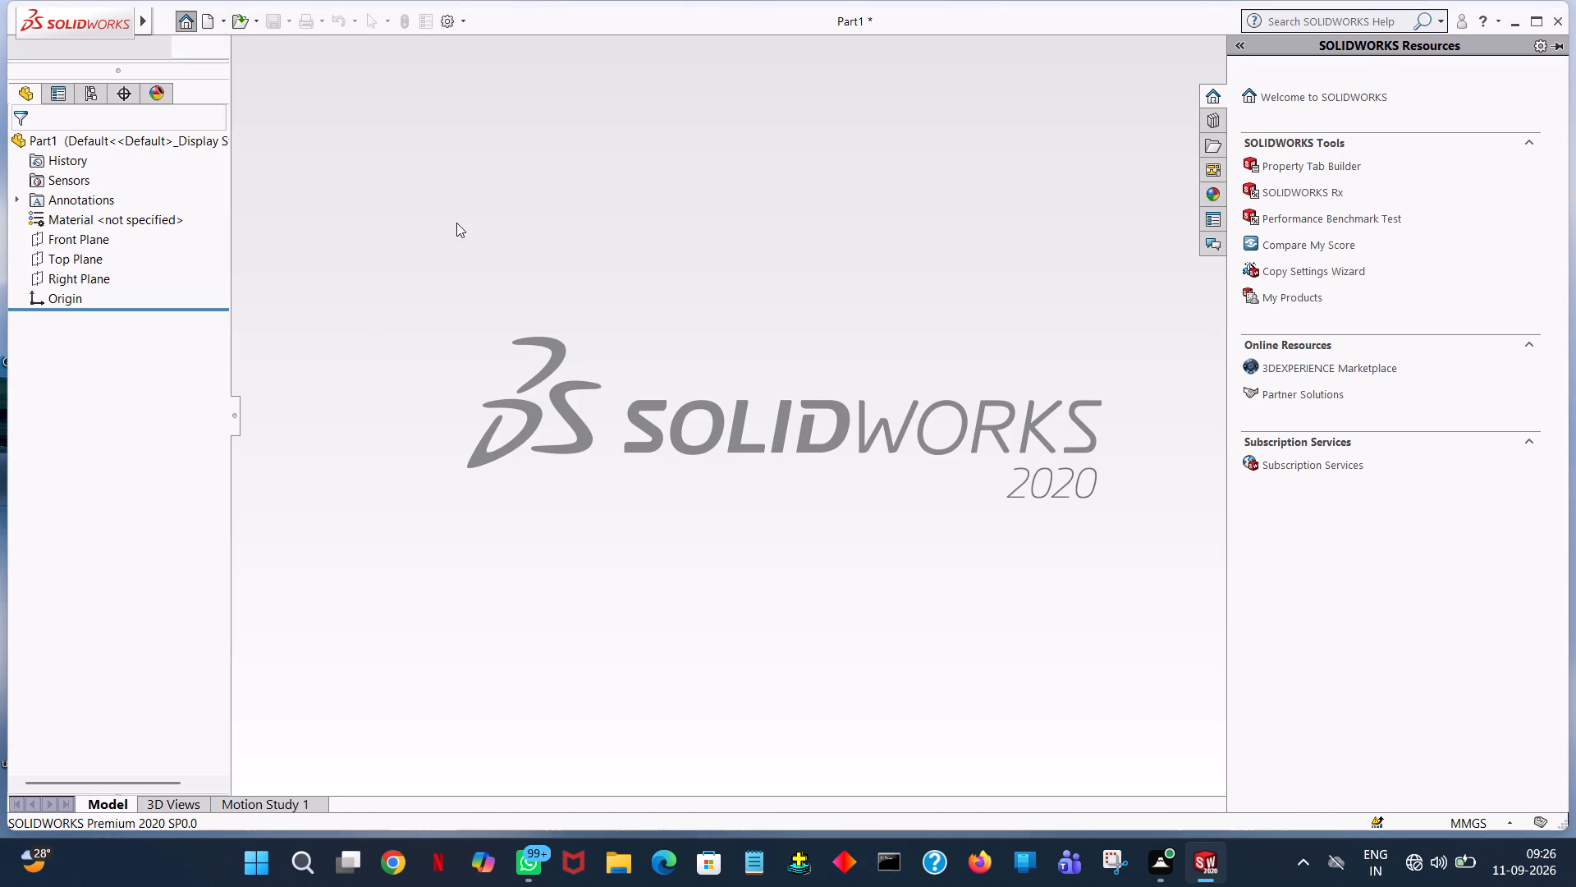
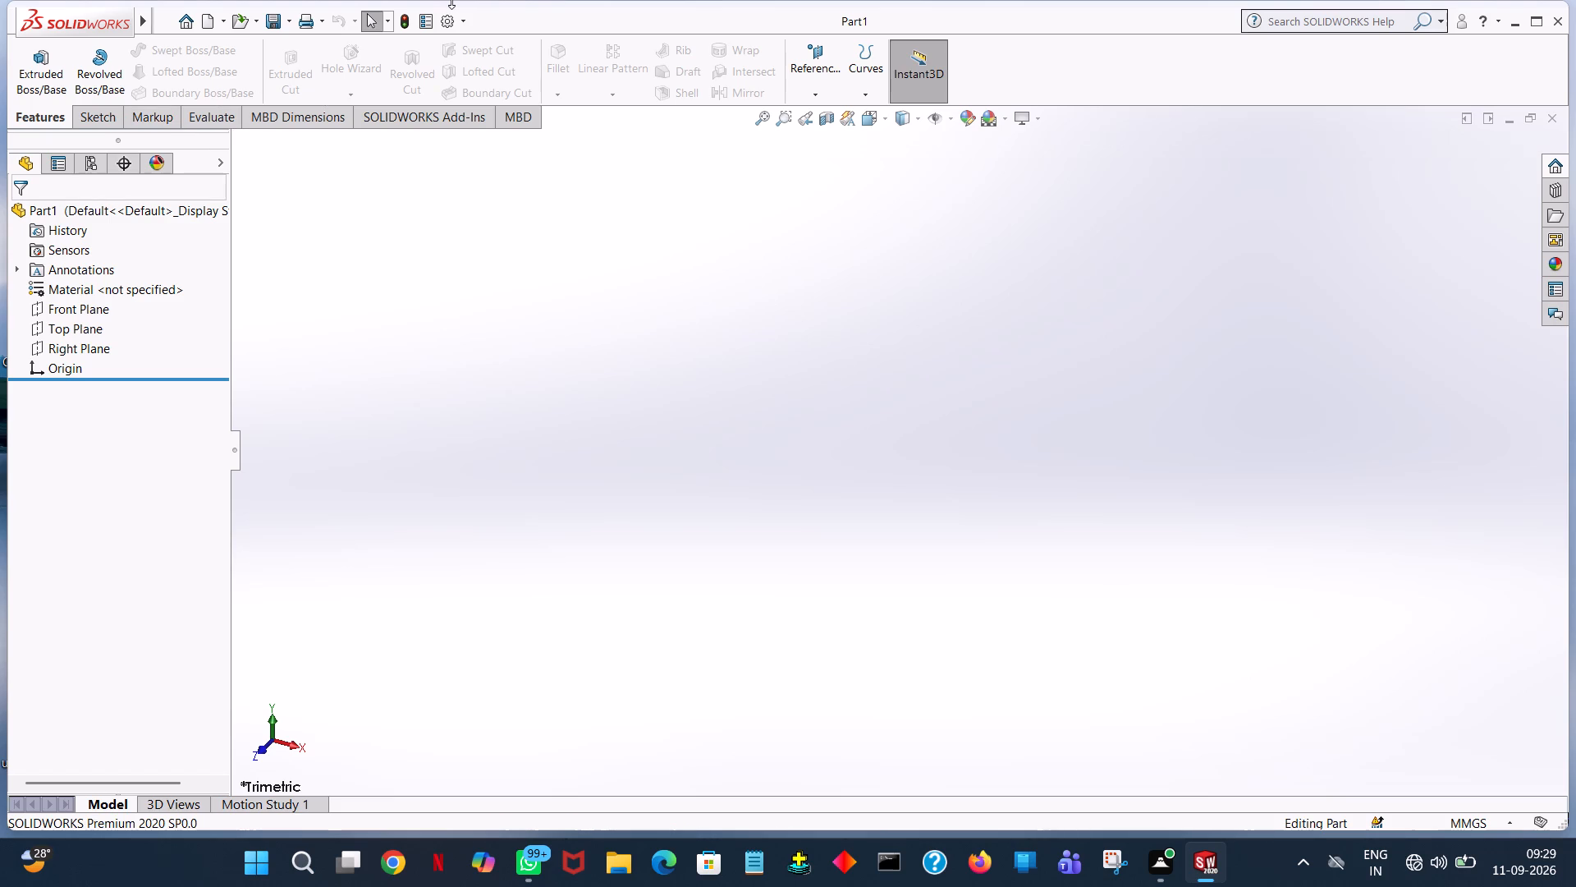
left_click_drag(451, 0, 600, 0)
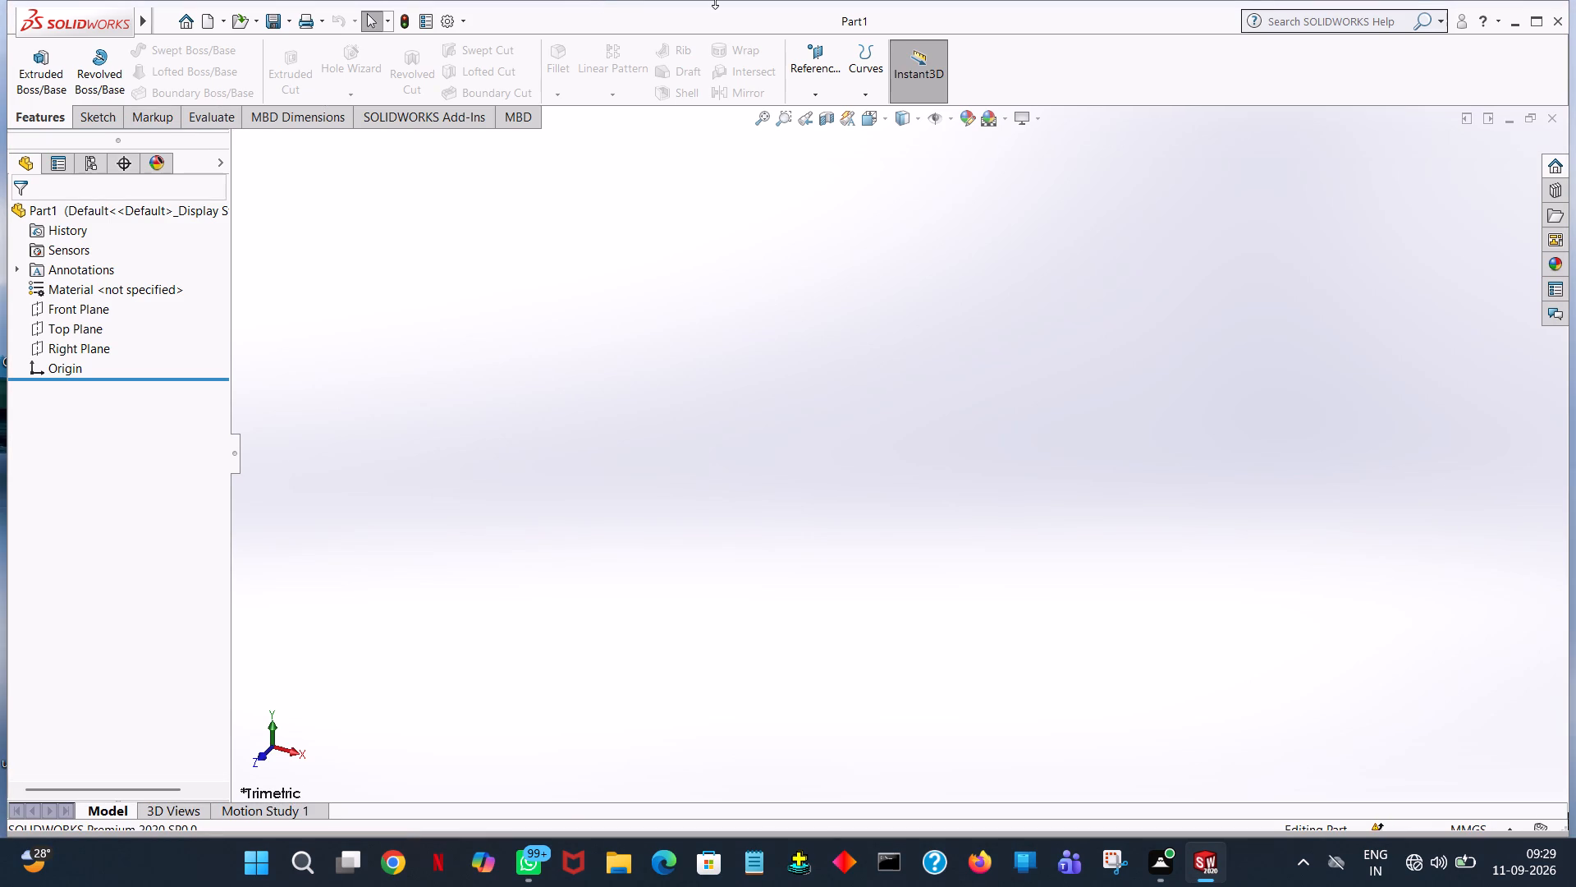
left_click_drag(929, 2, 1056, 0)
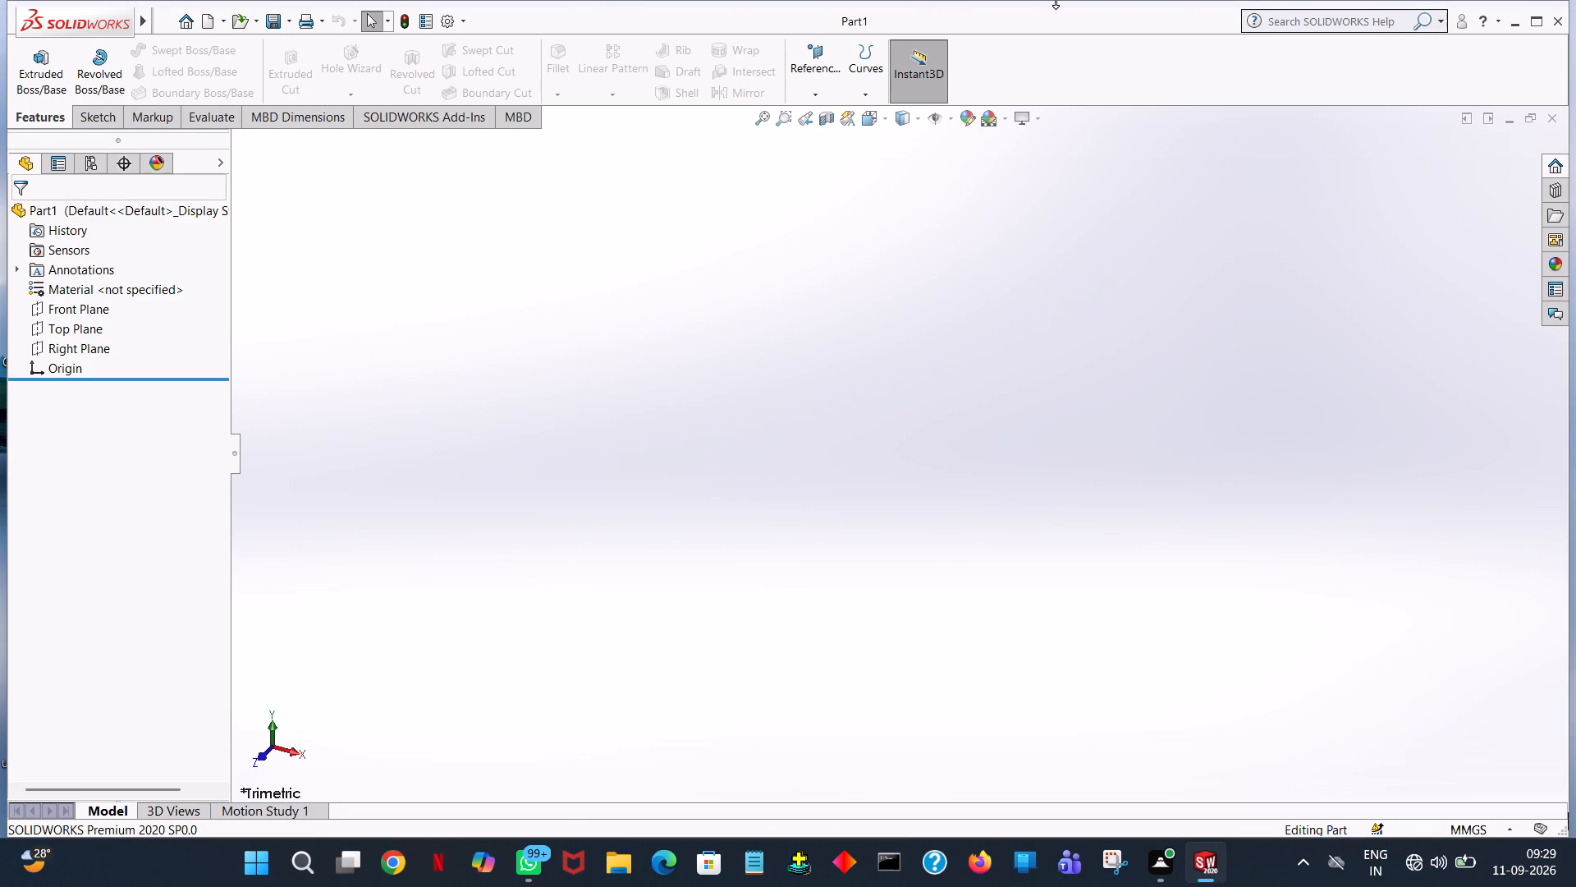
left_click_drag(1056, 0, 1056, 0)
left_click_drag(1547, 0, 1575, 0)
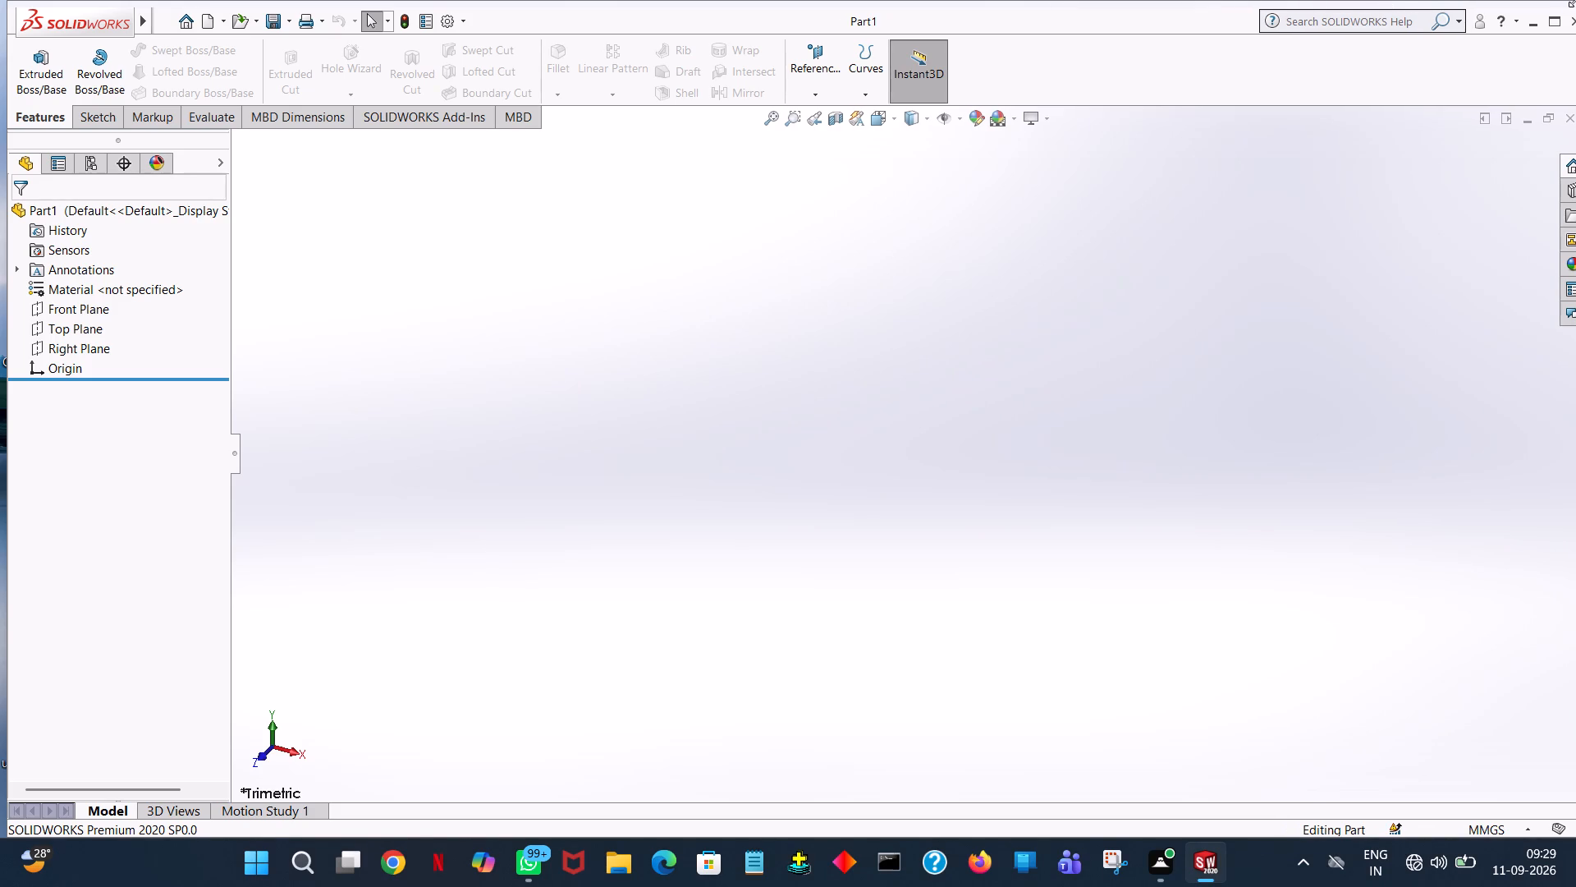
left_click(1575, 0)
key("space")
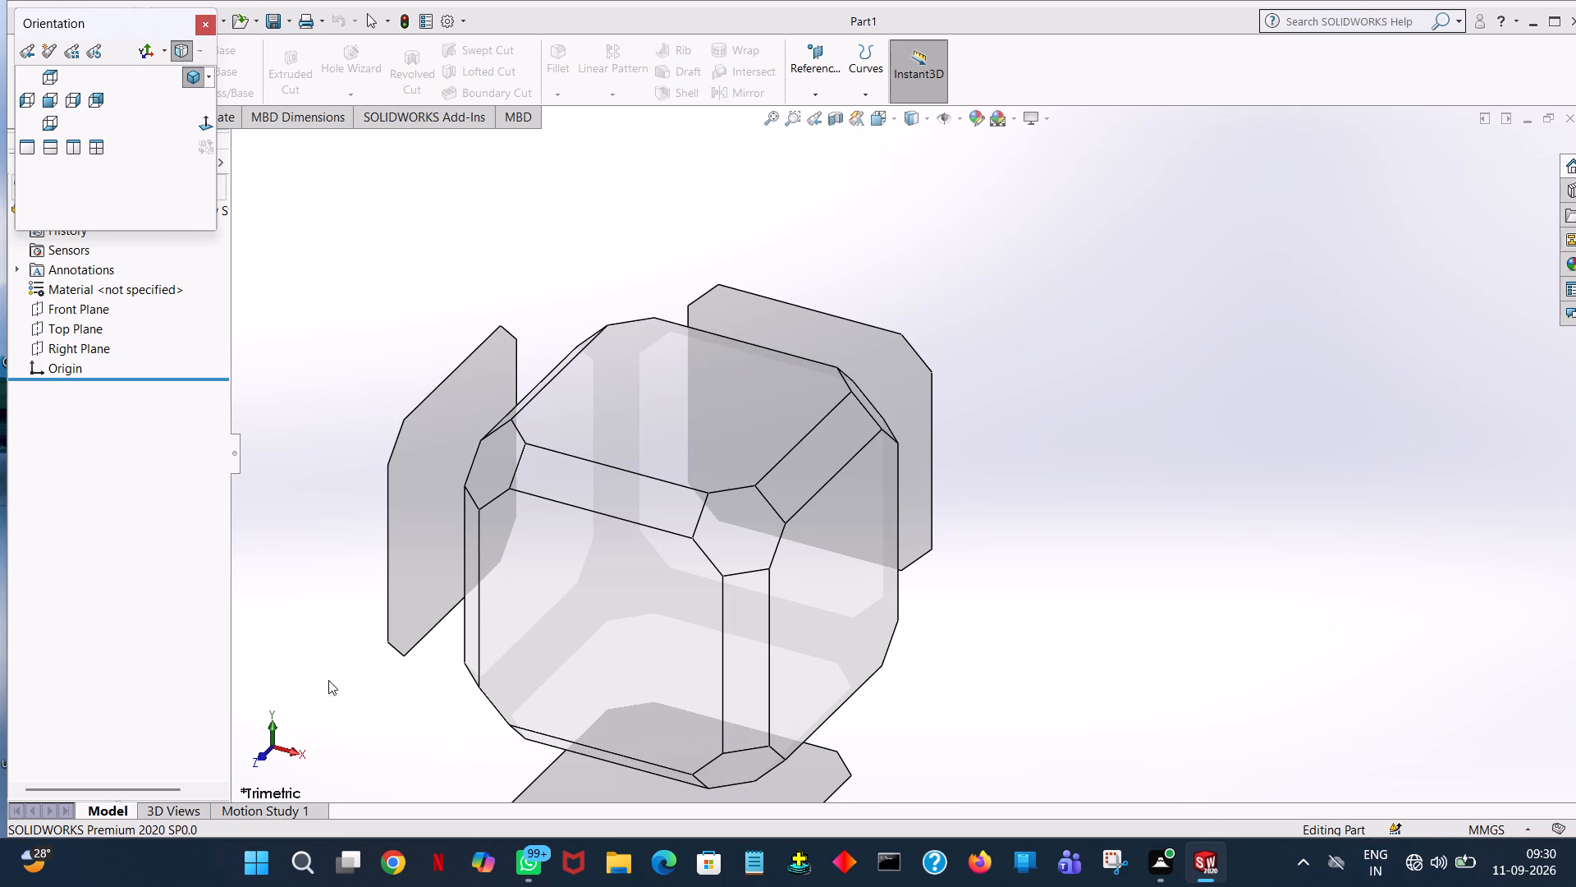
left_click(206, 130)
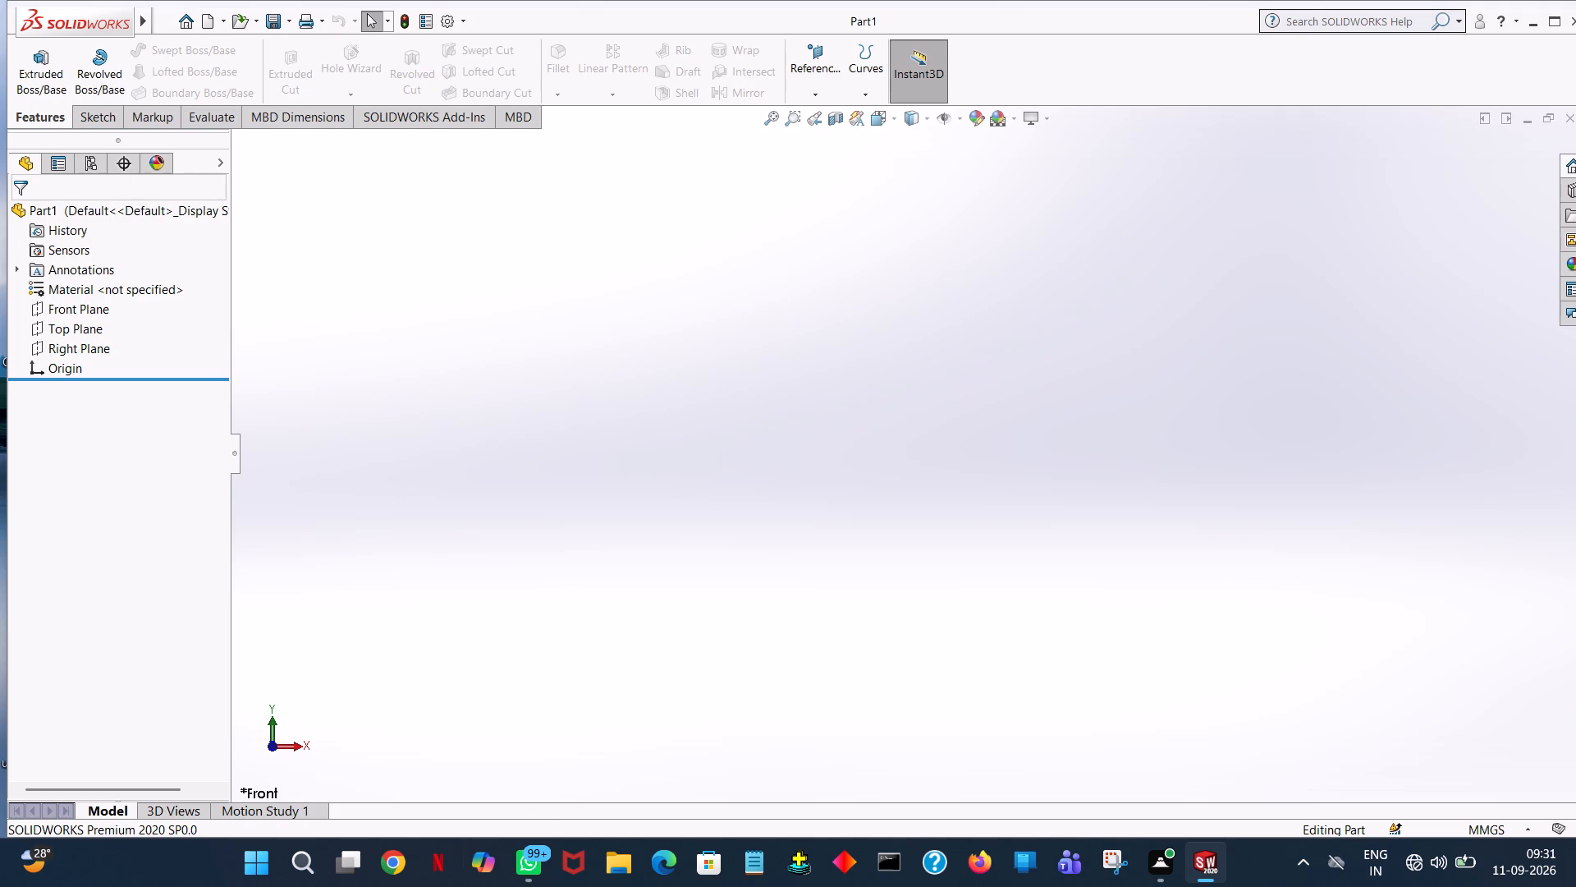
Start a sketch on the Top Plane and draw a 44 mm (88/2) horizontal line from the origin in the negative X direction.
left_click(62, 332)
left_click(80, 306)
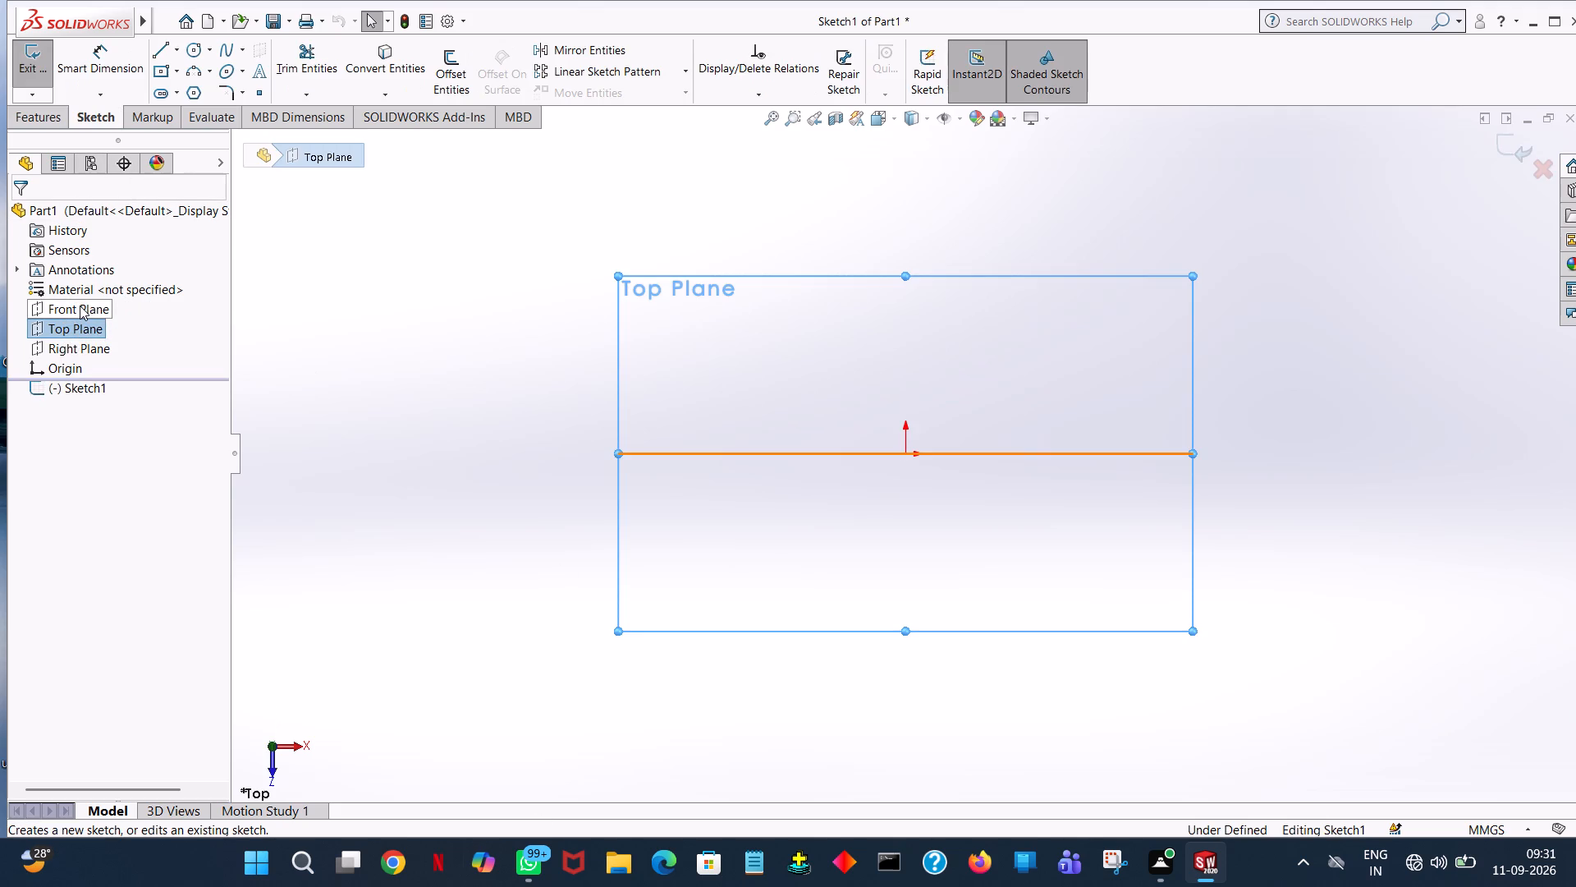
left_click(160, 49)
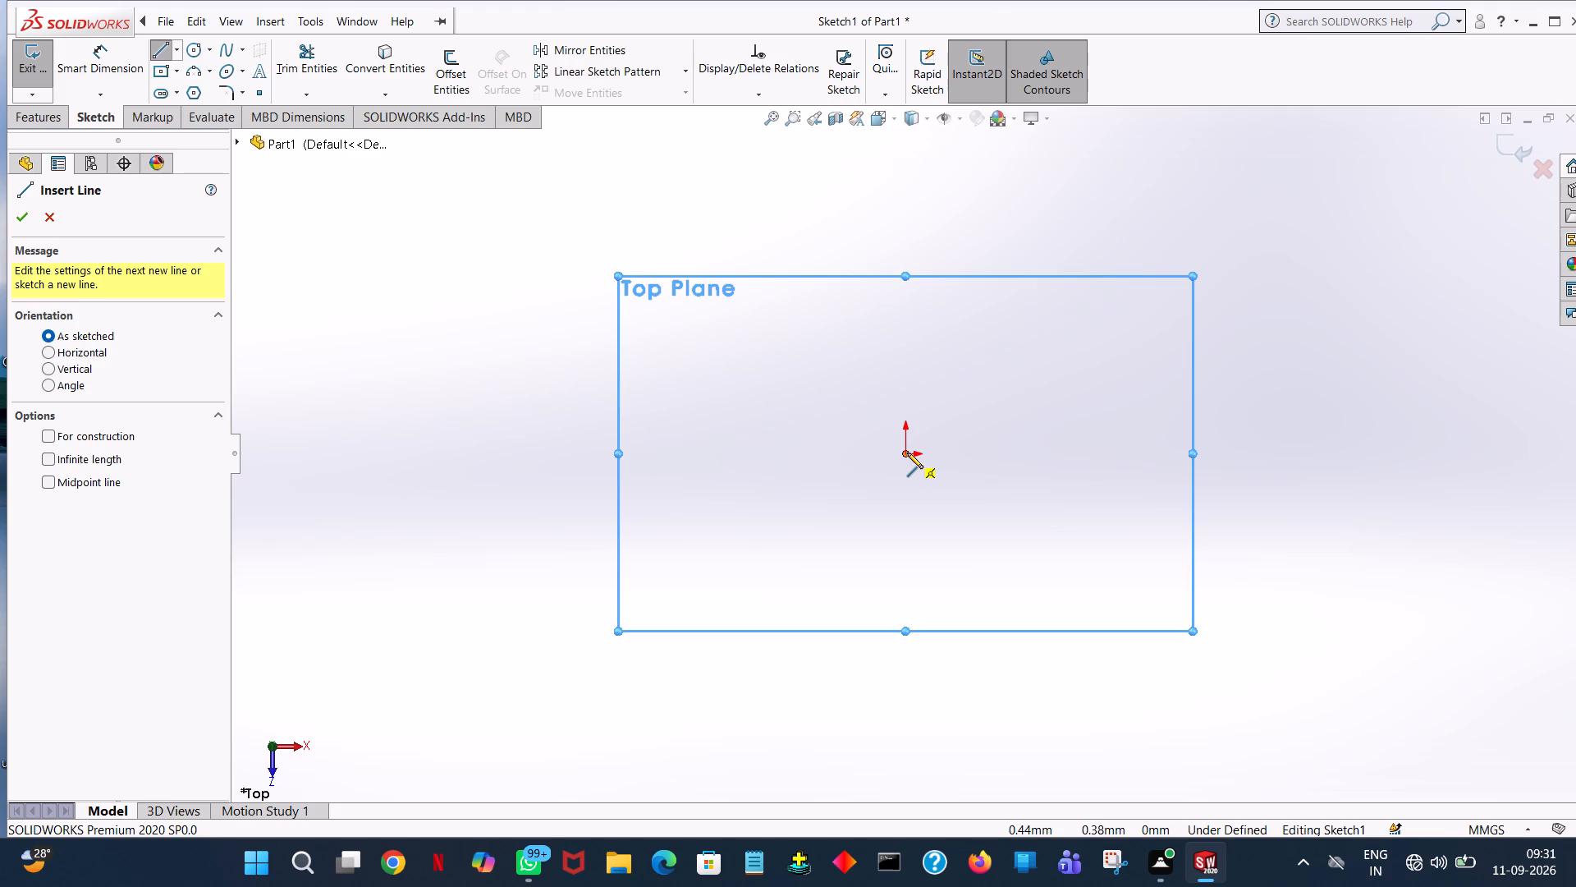
left_click(907, 453)
left_click(698, 454)
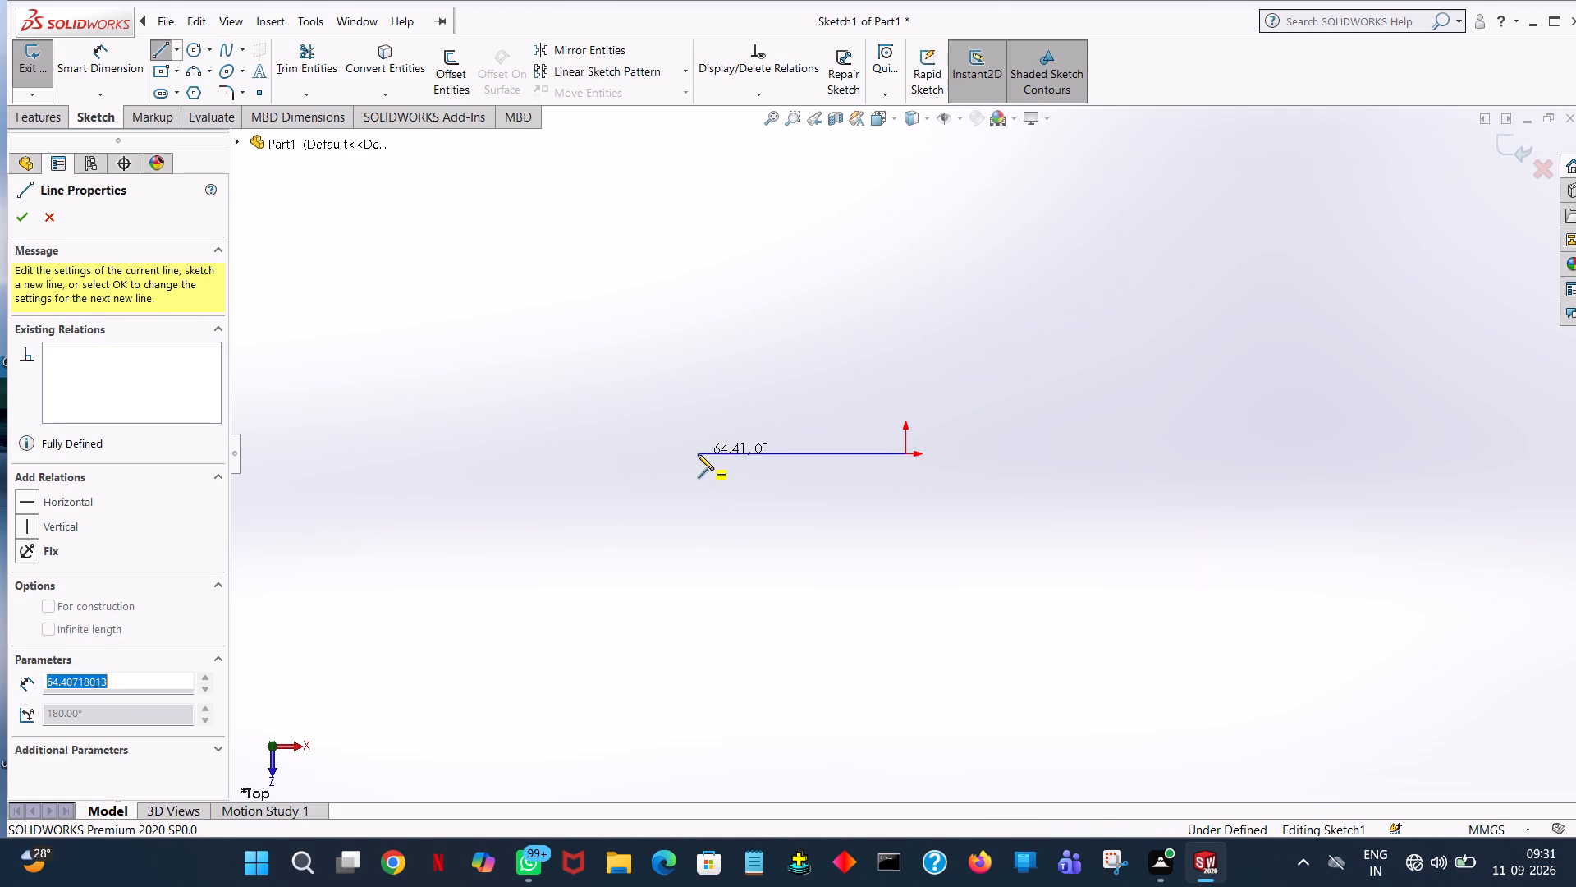
right_click(698, 454)
left_click(736, 469)
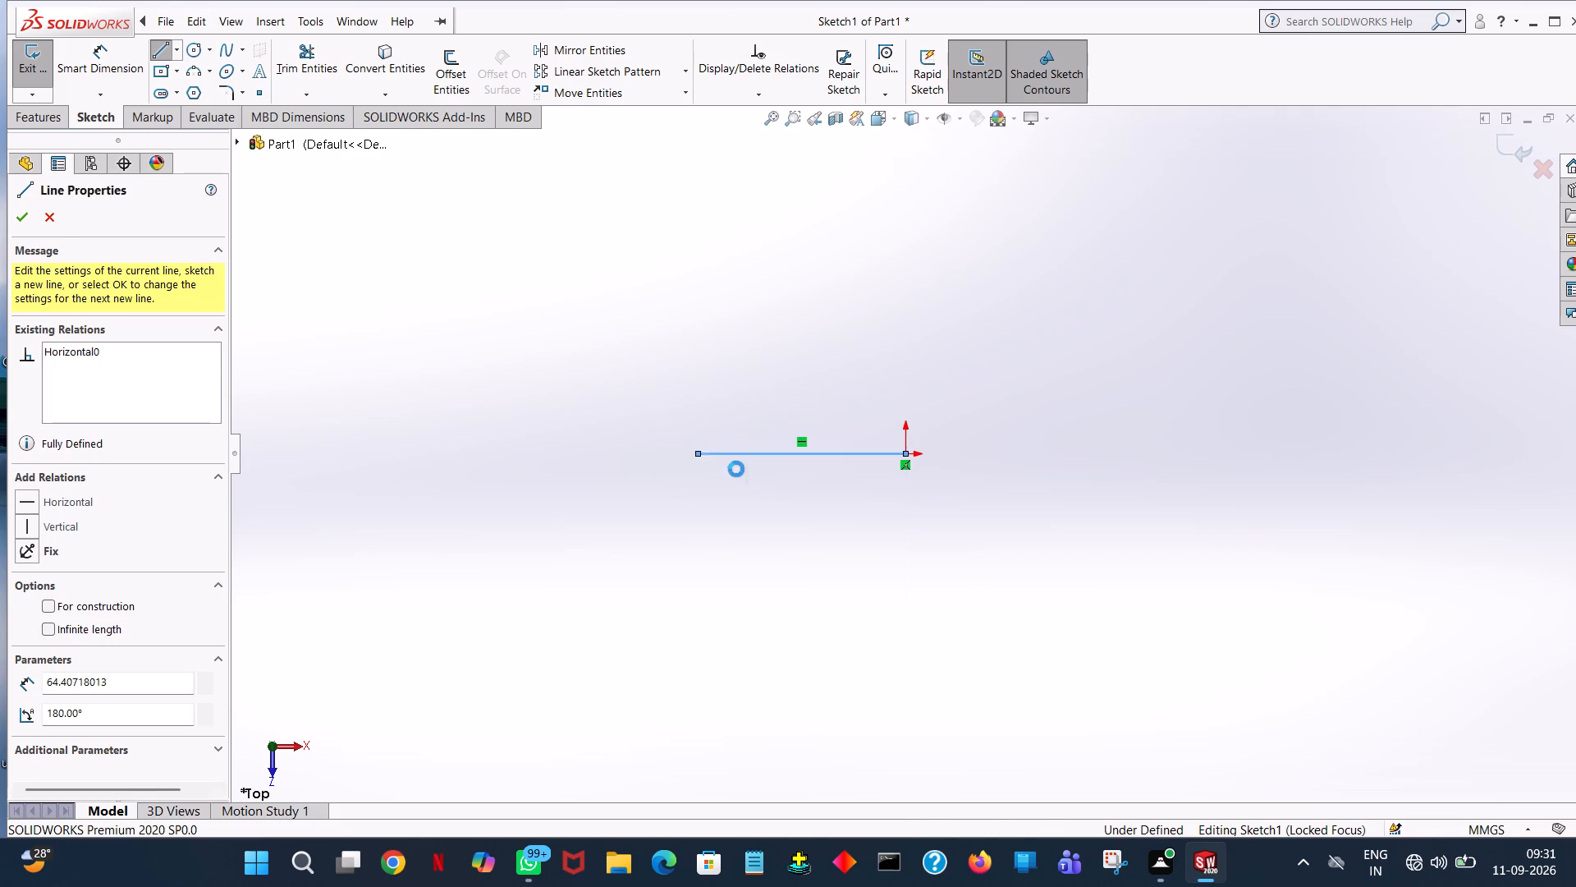
left_click(744, 453)
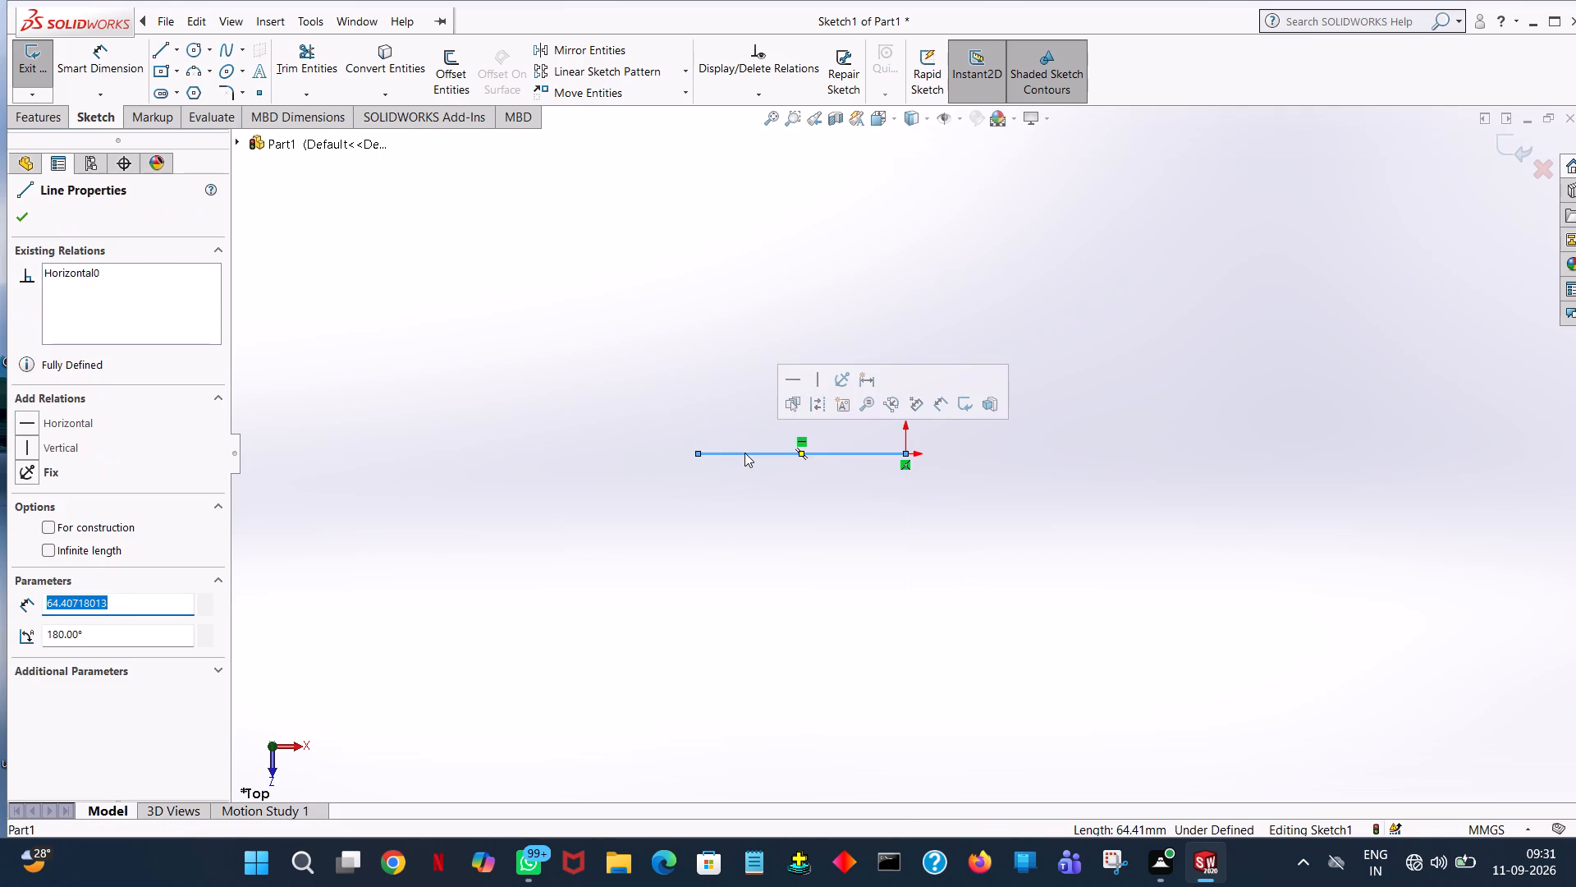
type("88/2")
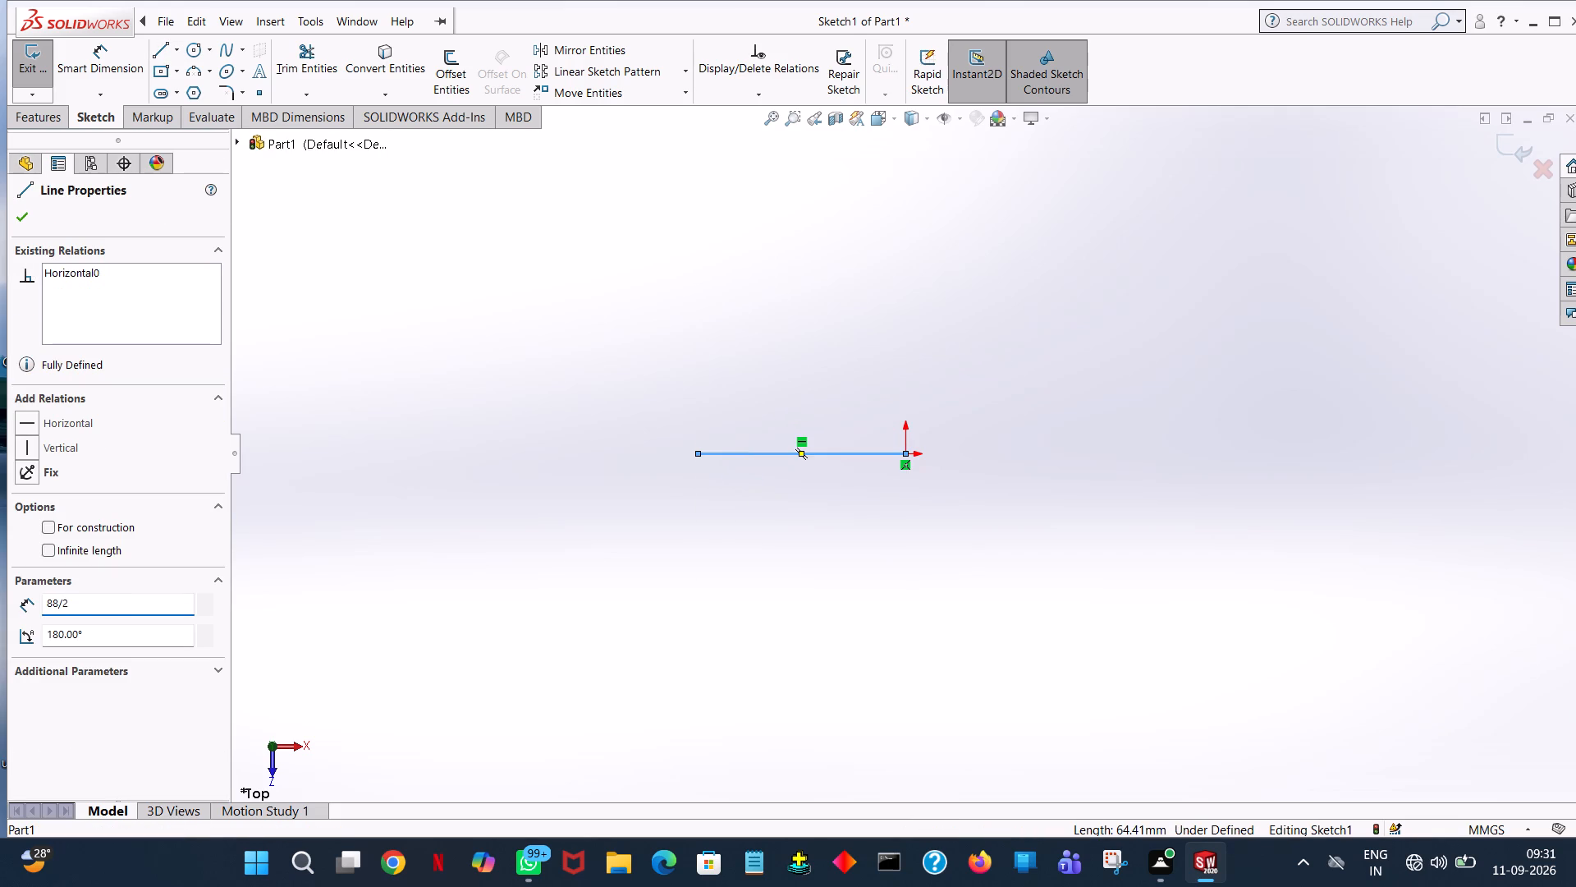
key("Return")
left_click(712, 317)
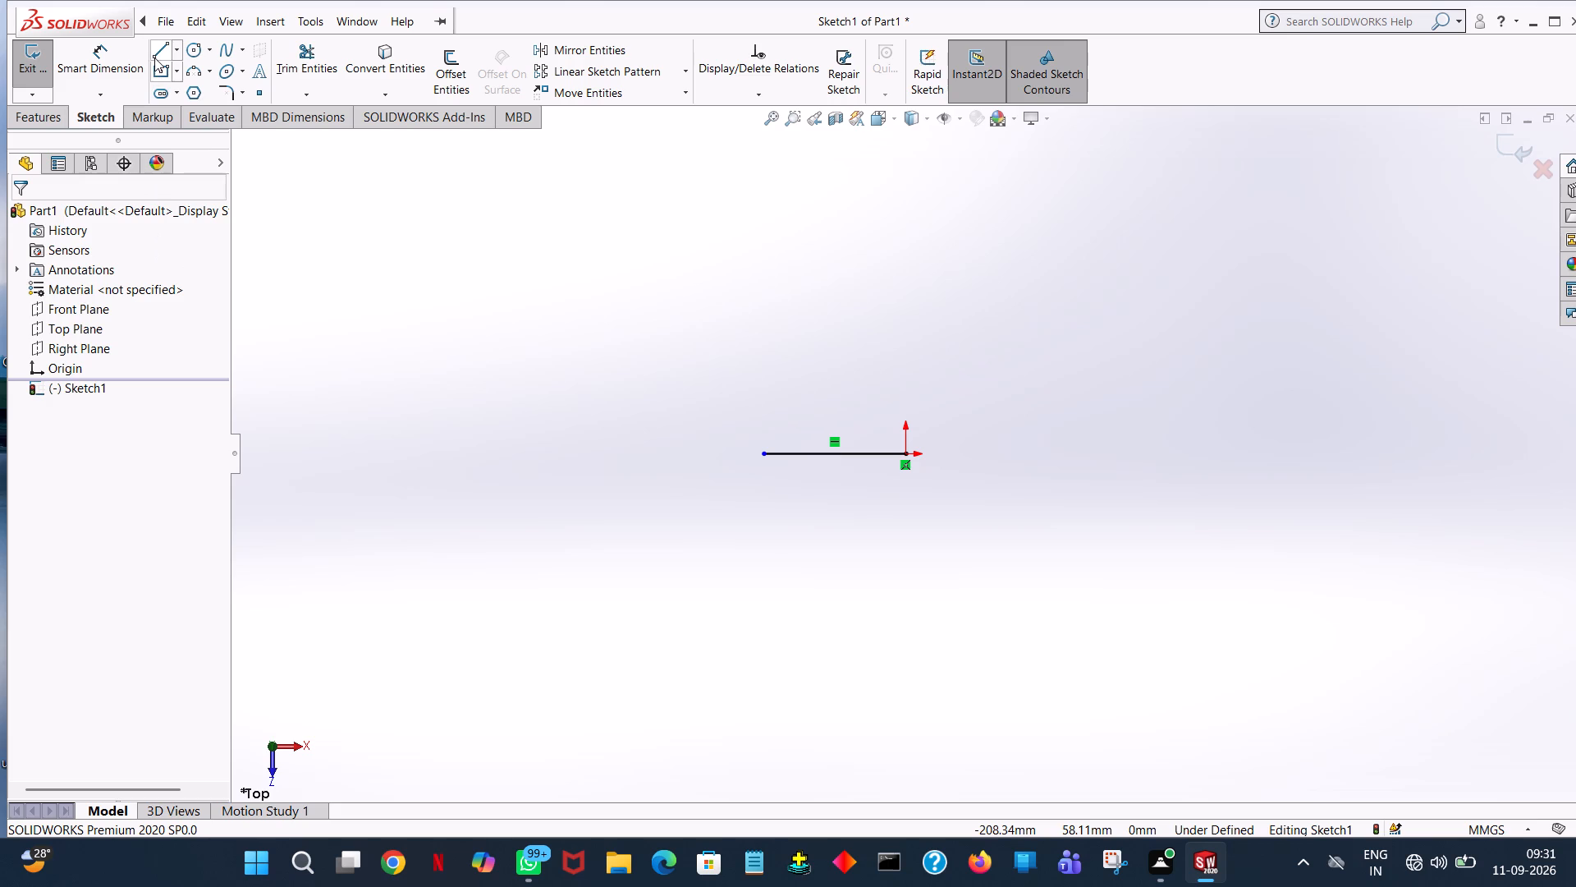
Draw a second horizontal line from the origin in the positive X direction, 44 mm (88/2) long.
left_click(156, 55)
left_click(906, 452)
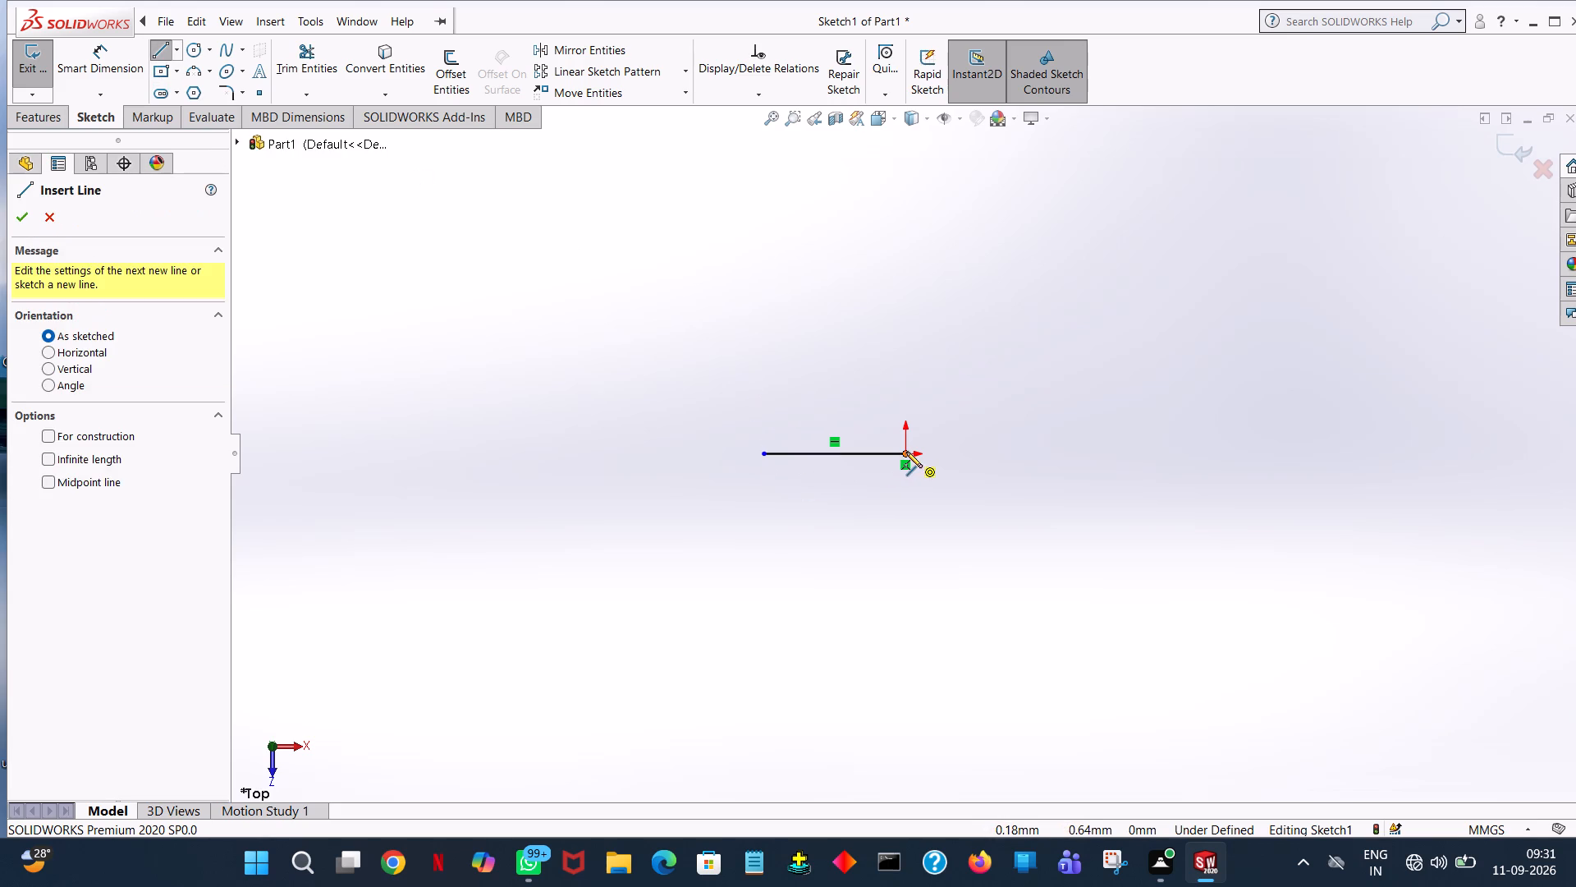
left_click(1083, 451)
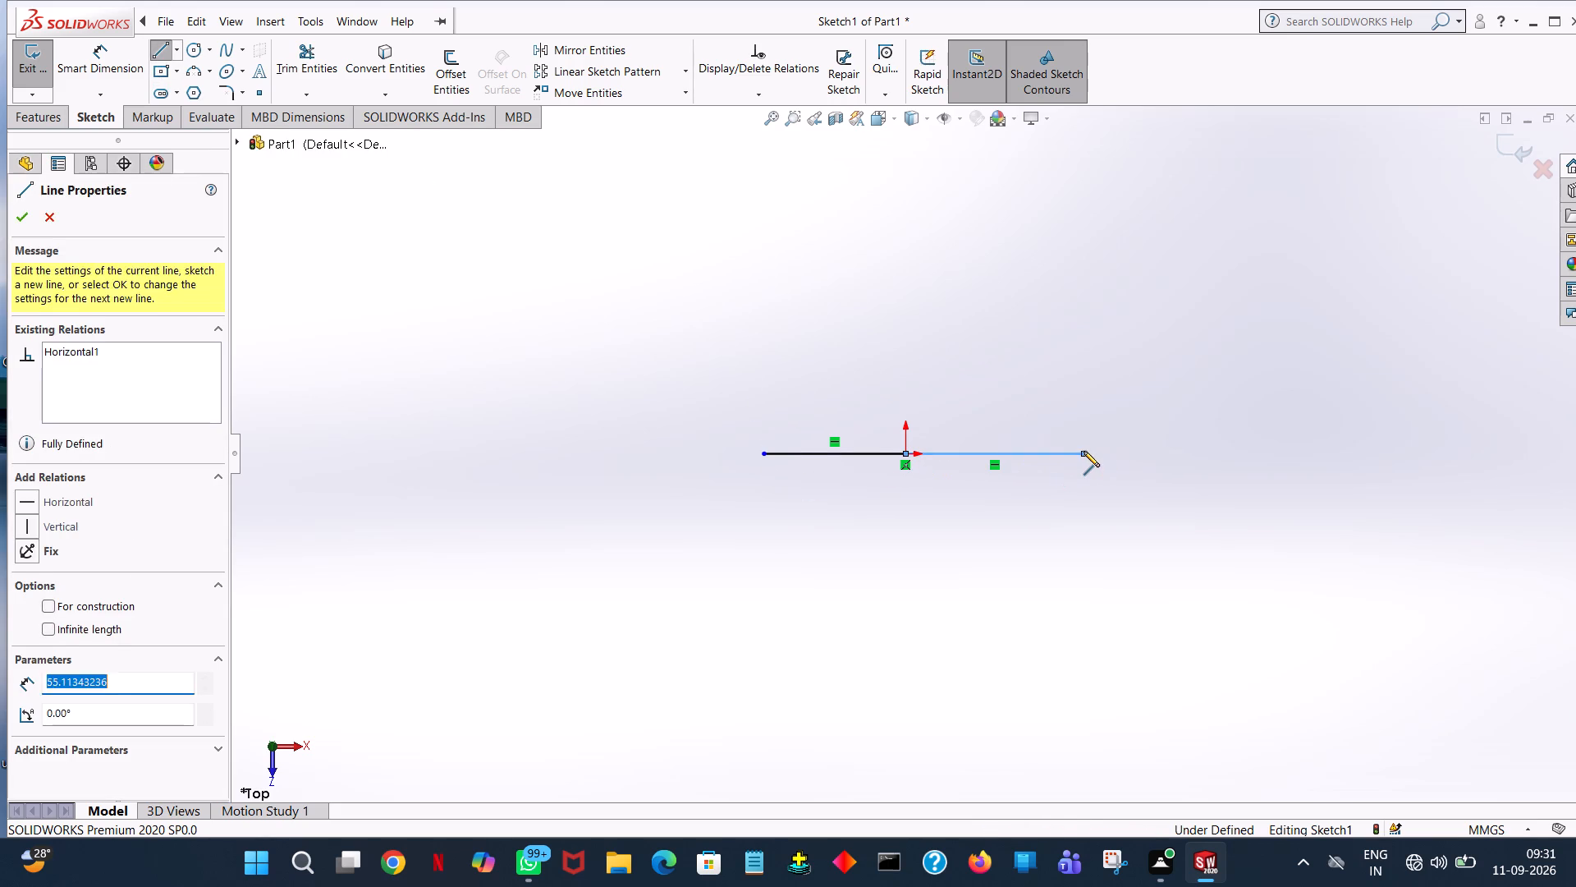
right_click(1085, 449)
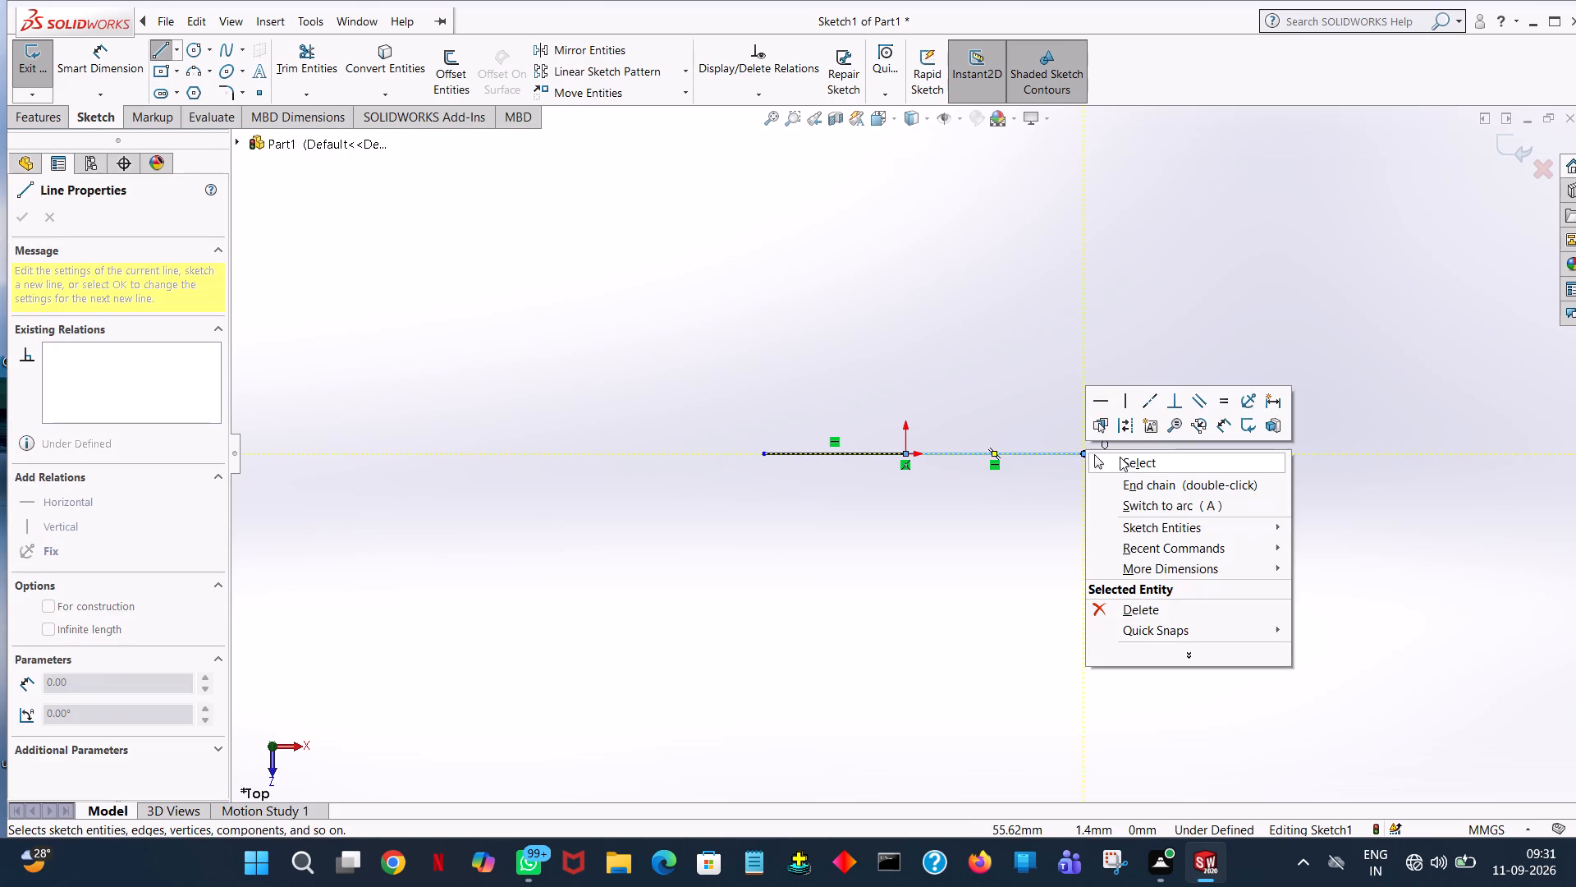
left_click(1152, 458)
left_click(1043, 450)
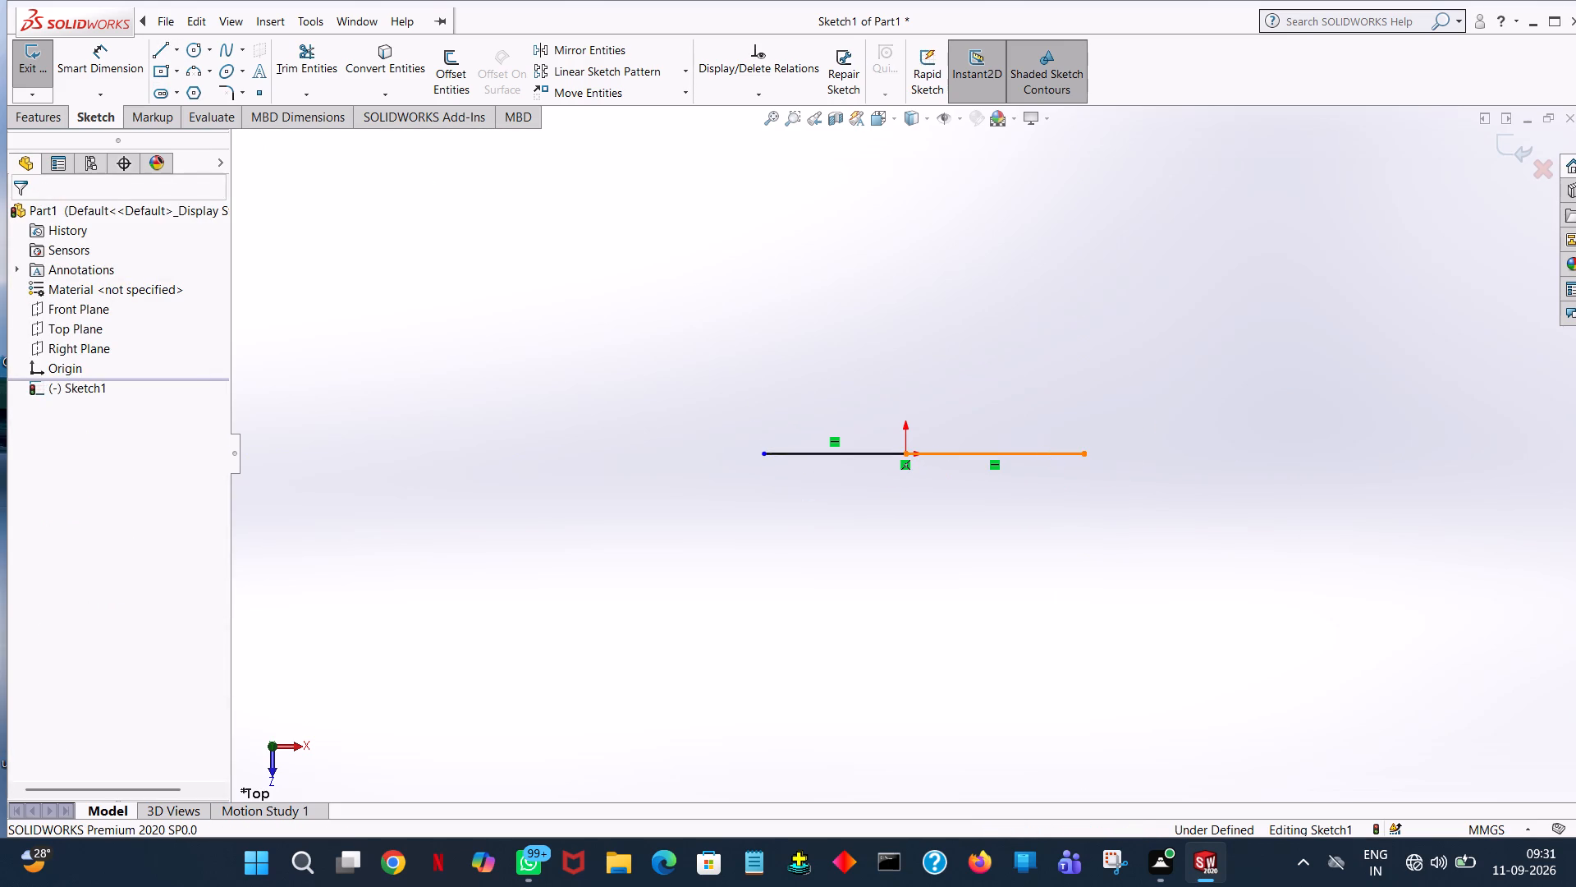
type("88/2")
key("Return")
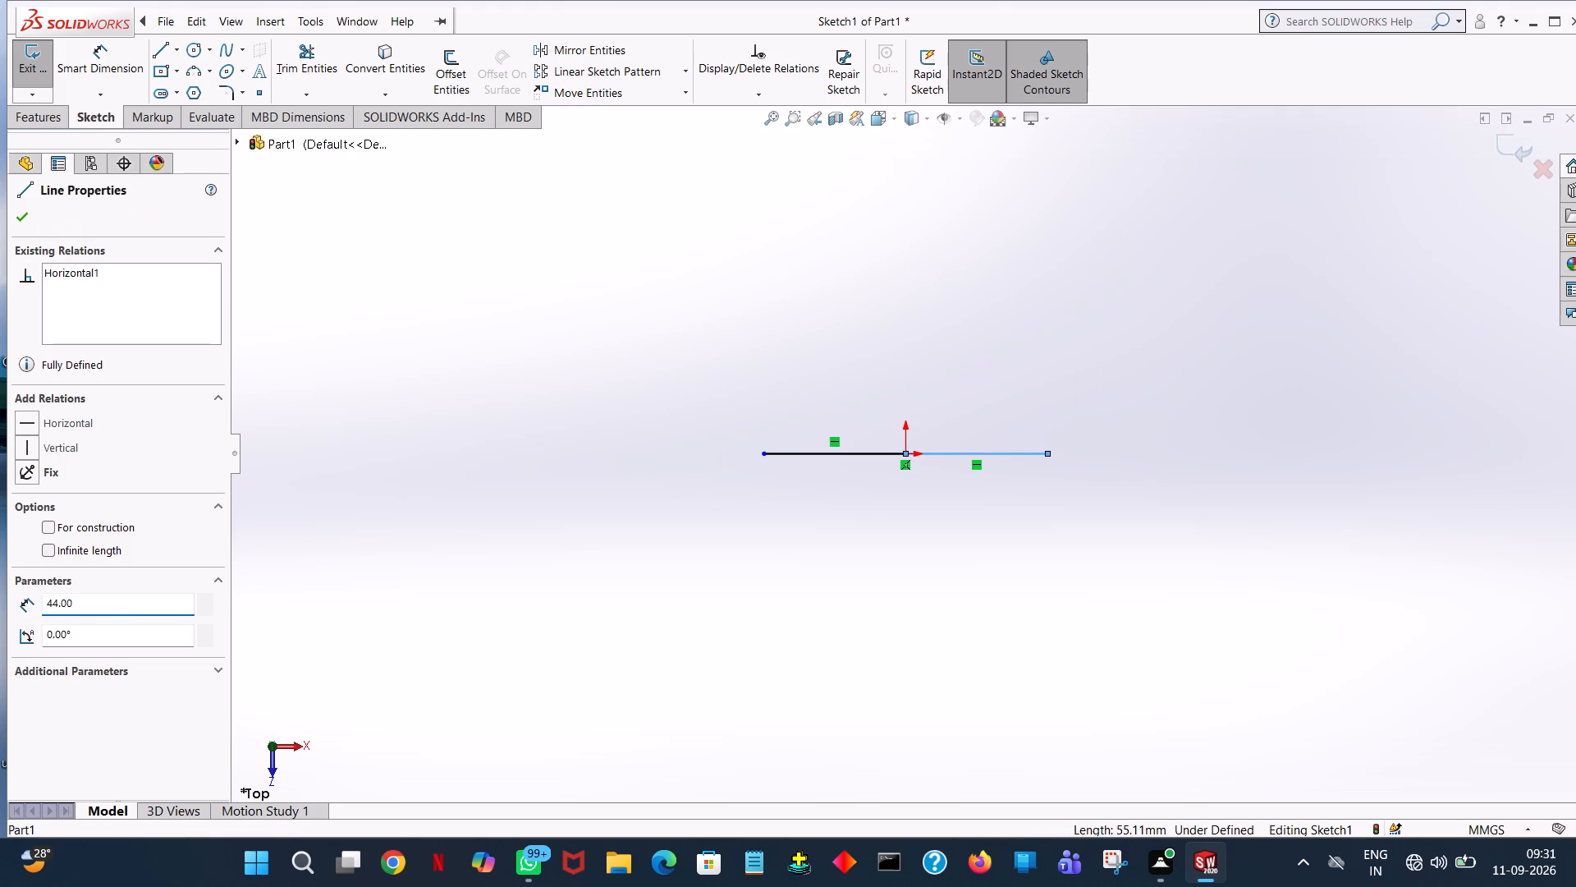
left_click(951, 325)
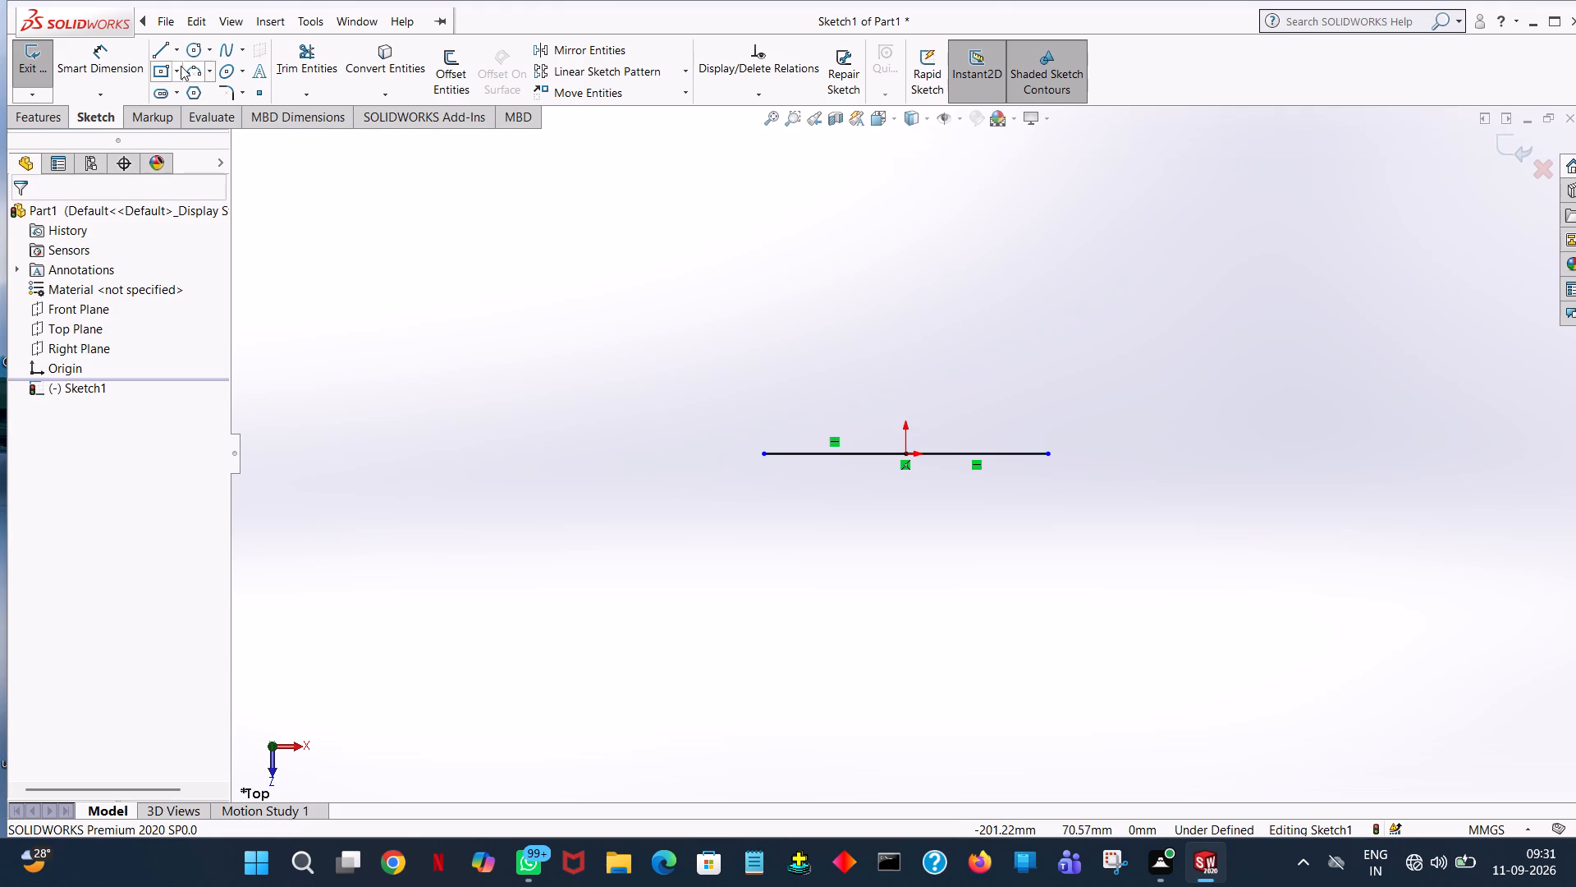
Draw connected lines from the horizontal line's positive X end, starting 165/2 mm downward, to close an 88 by 165 mm rectangle centred on the origin.
left_click(166, 51)
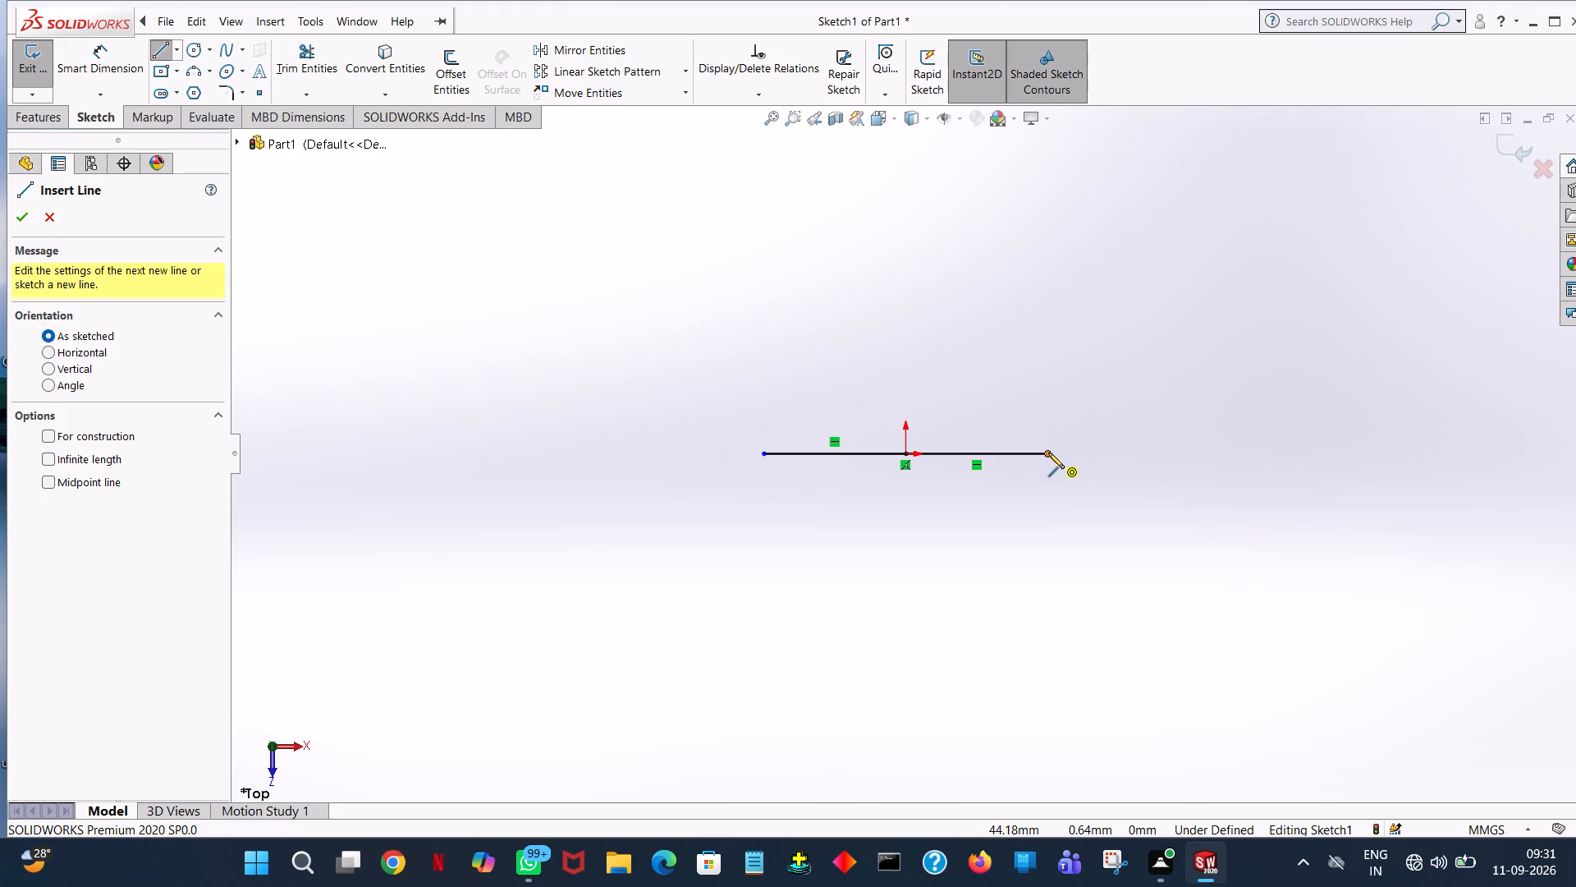
left_click(1048, 453)
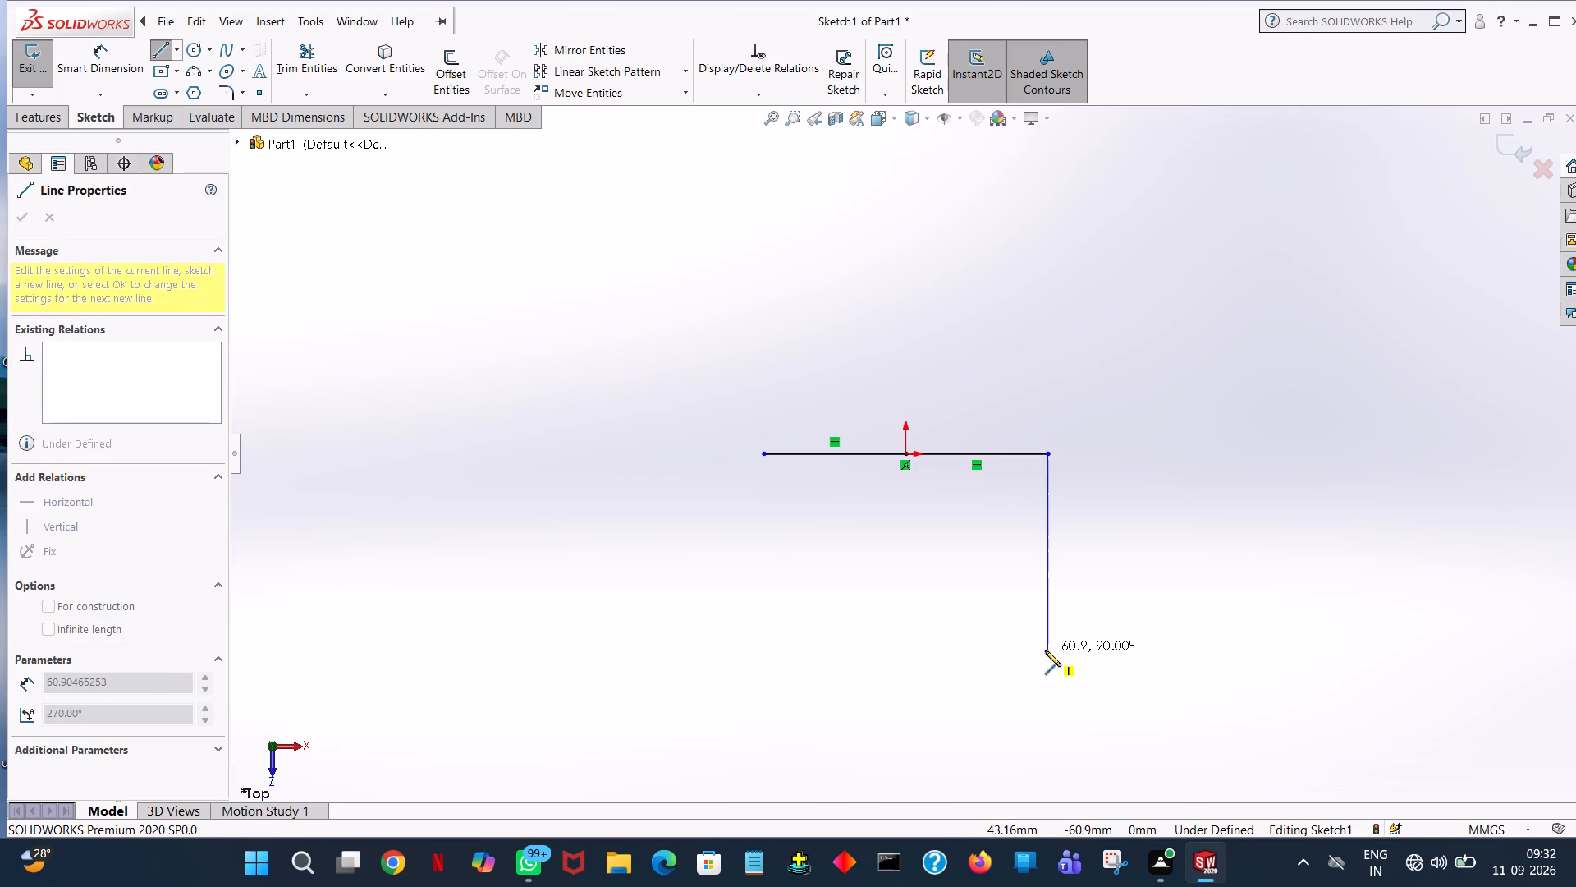
left_click(1045, 650)
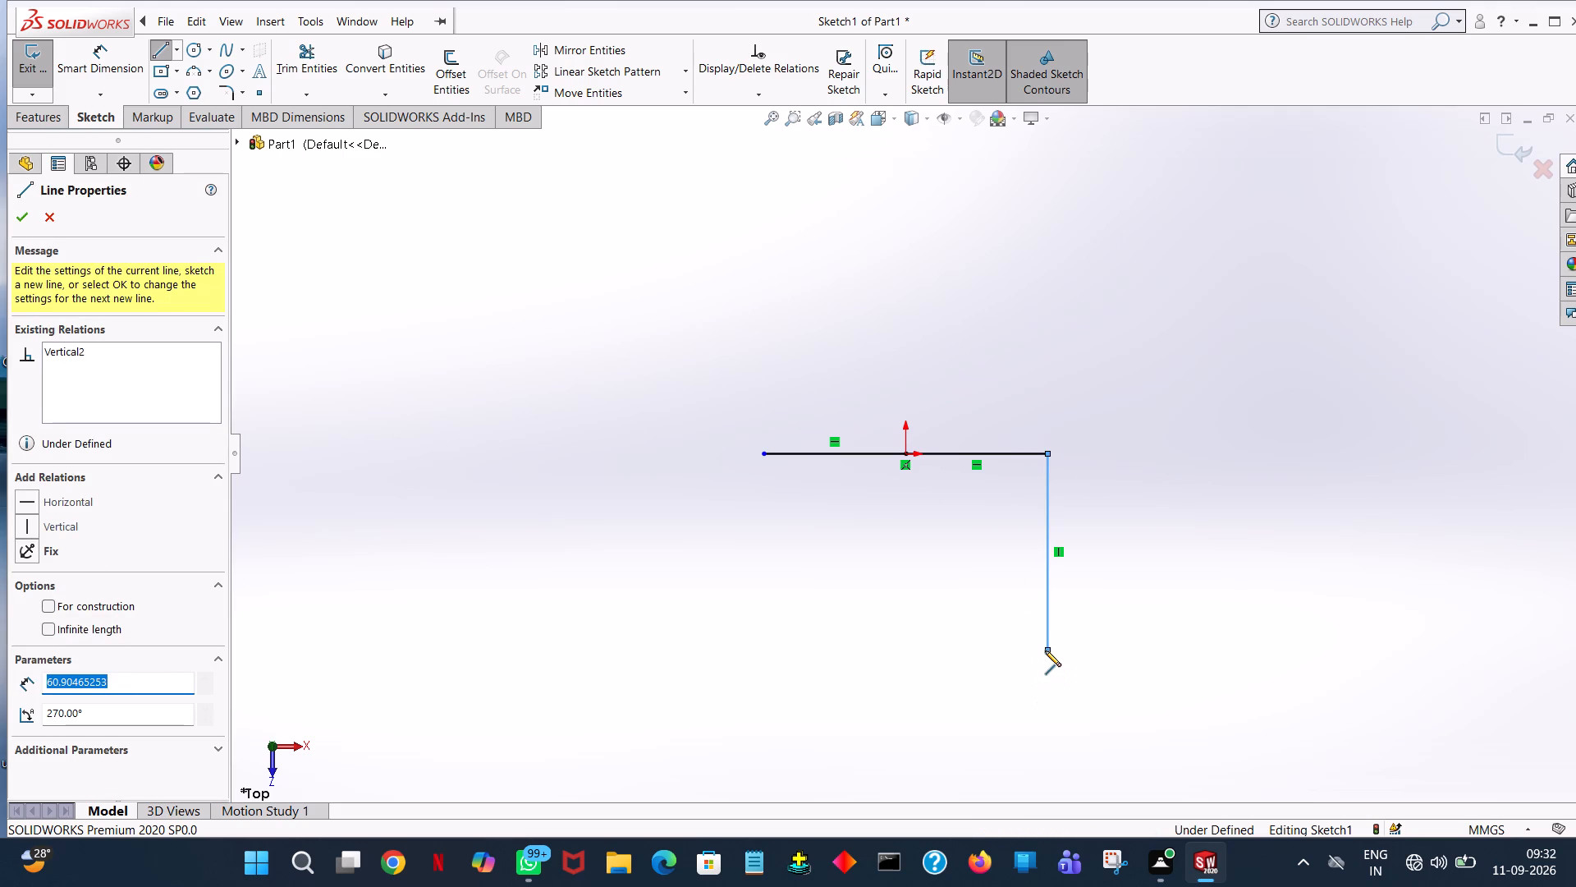
type("165/2")
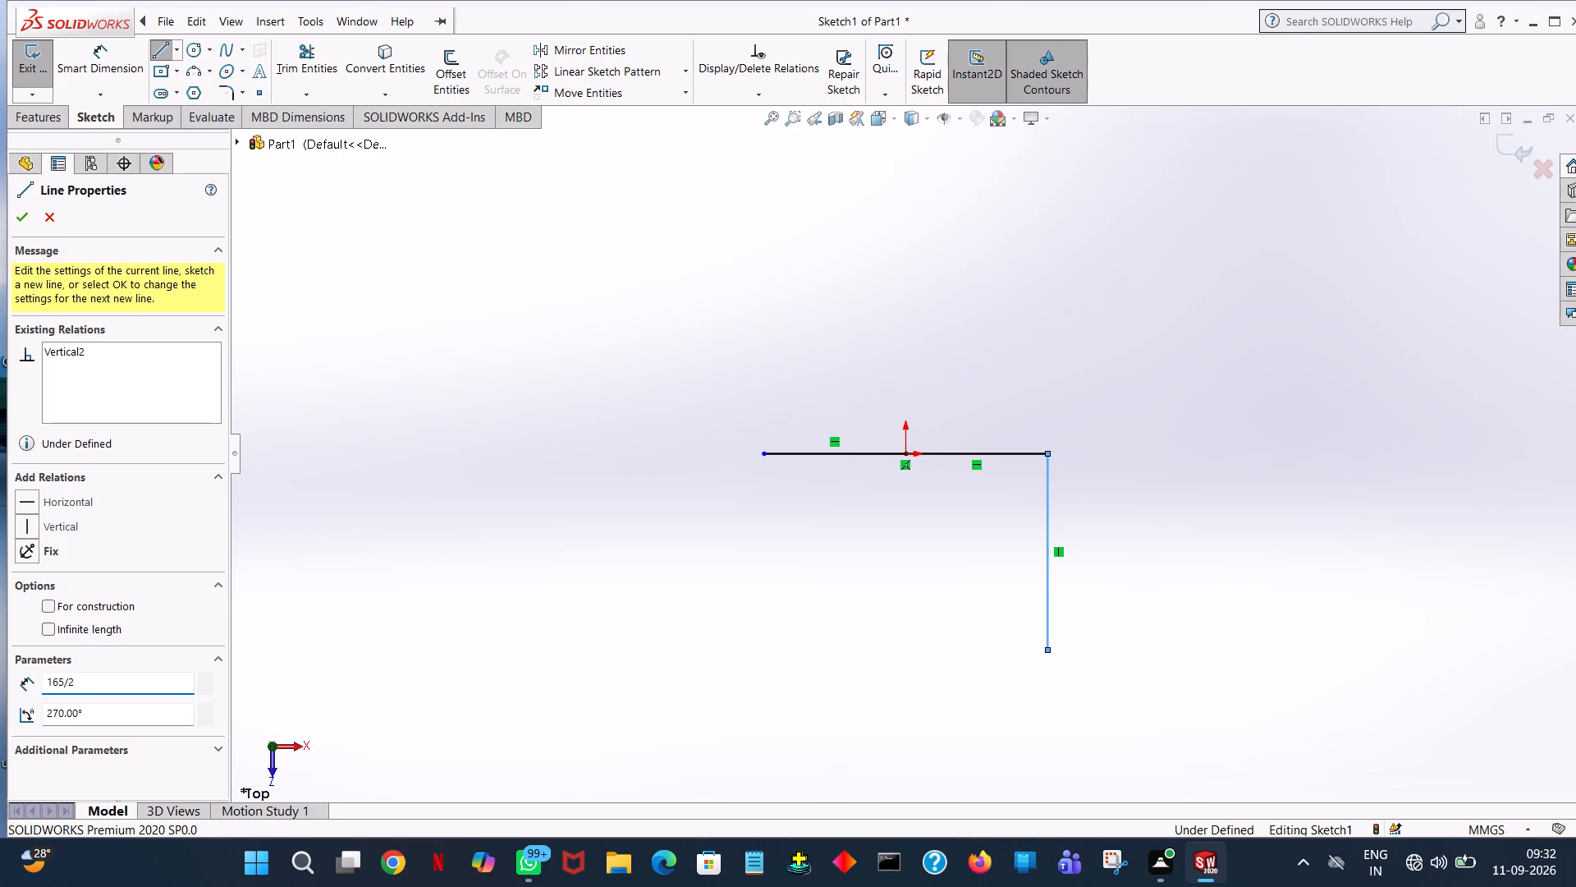
key("Return")
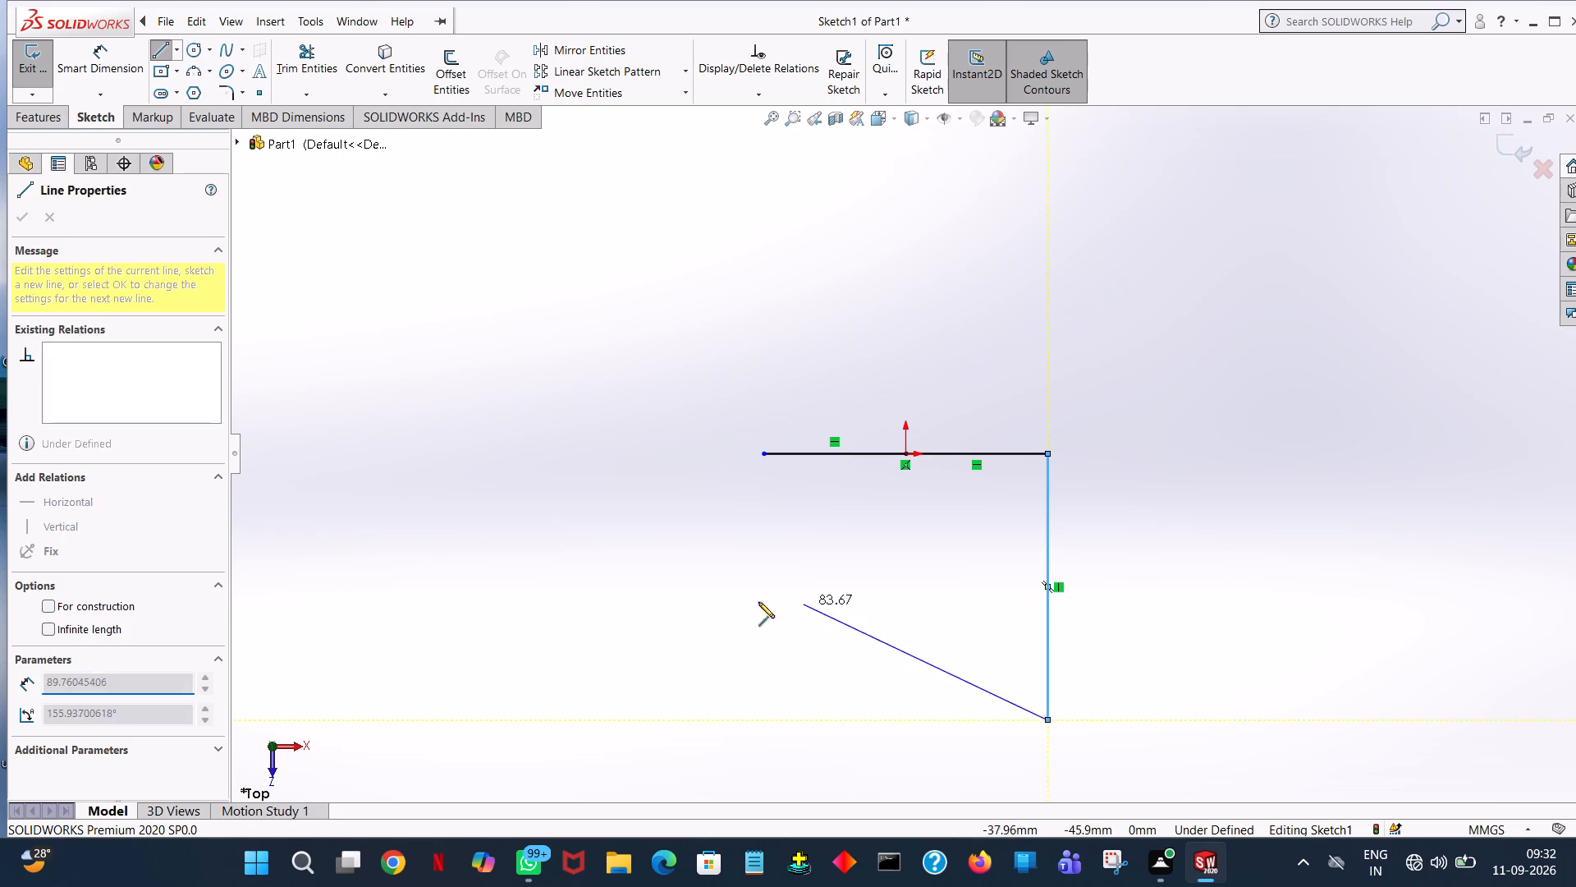
left_click(659, 723)
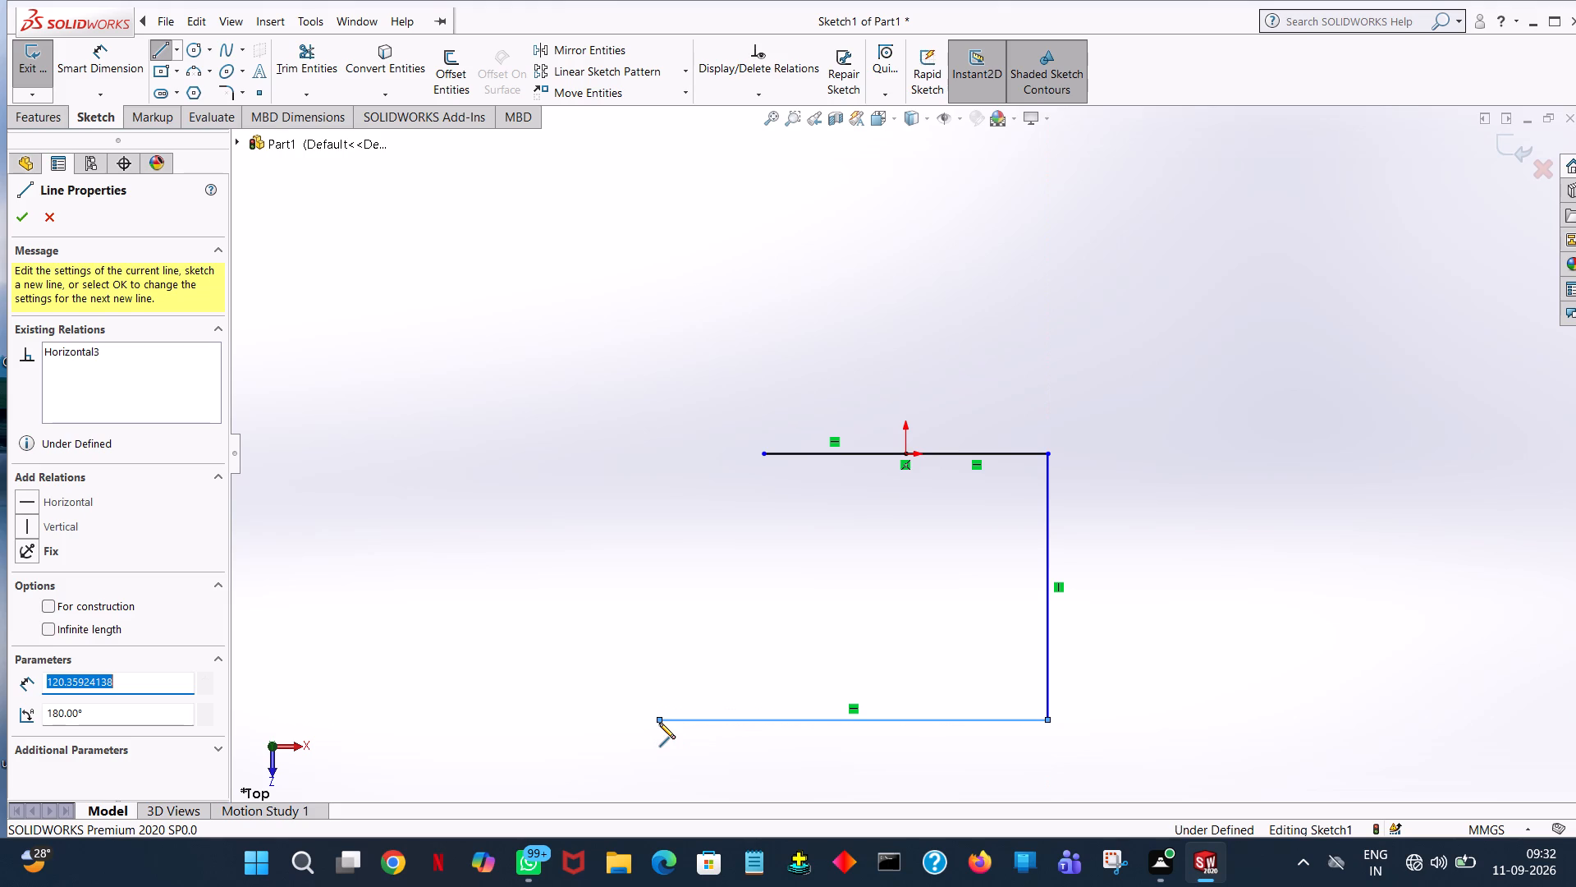
type("88")
key("Return")
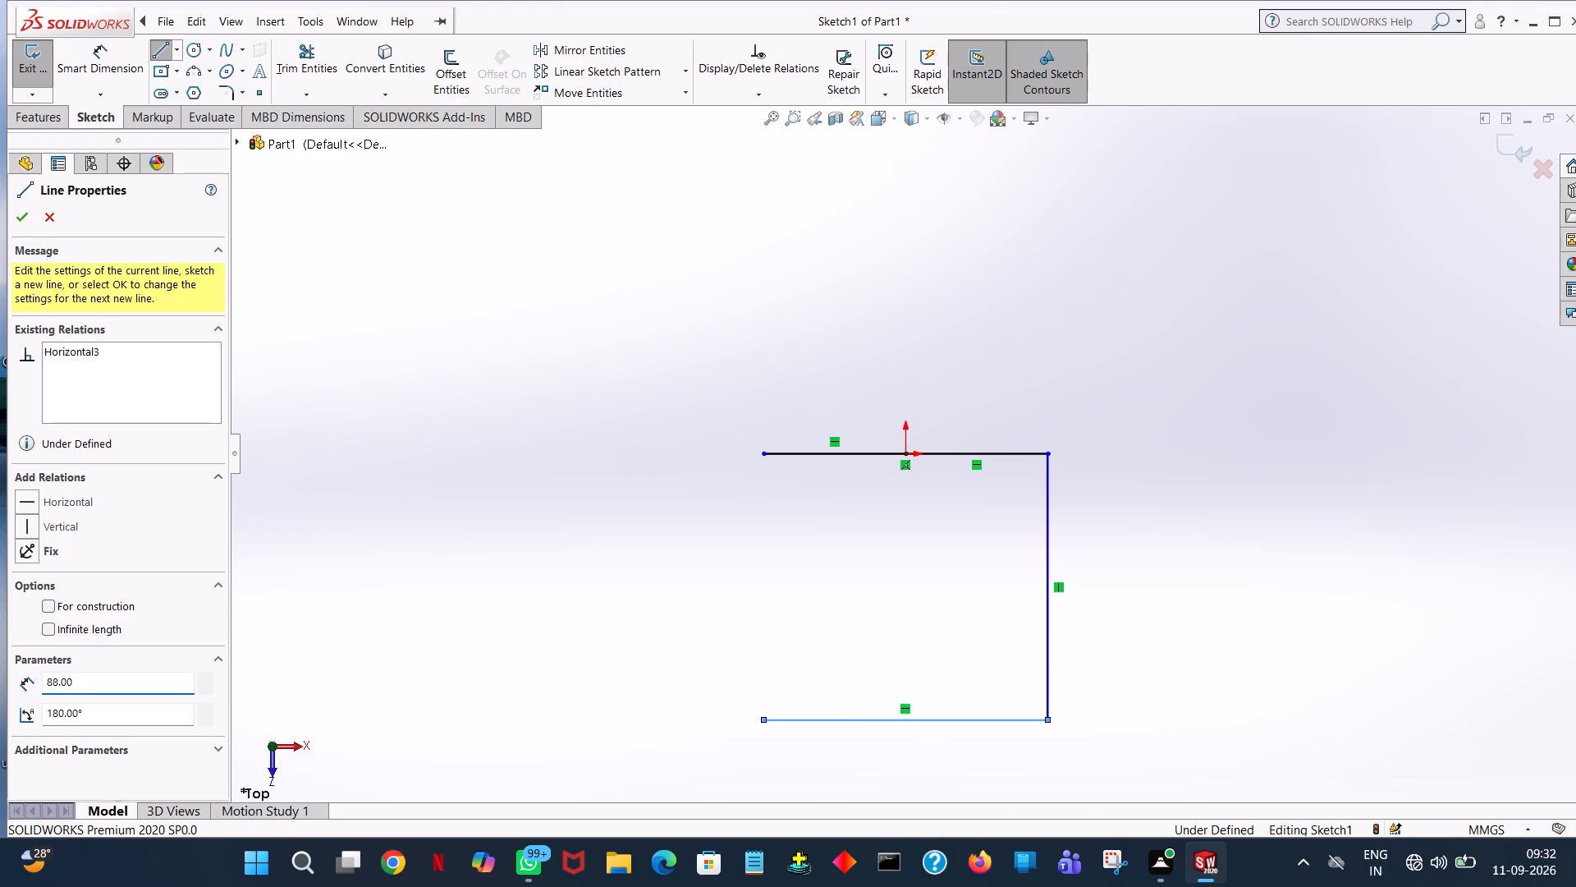
left_click(761, 196)
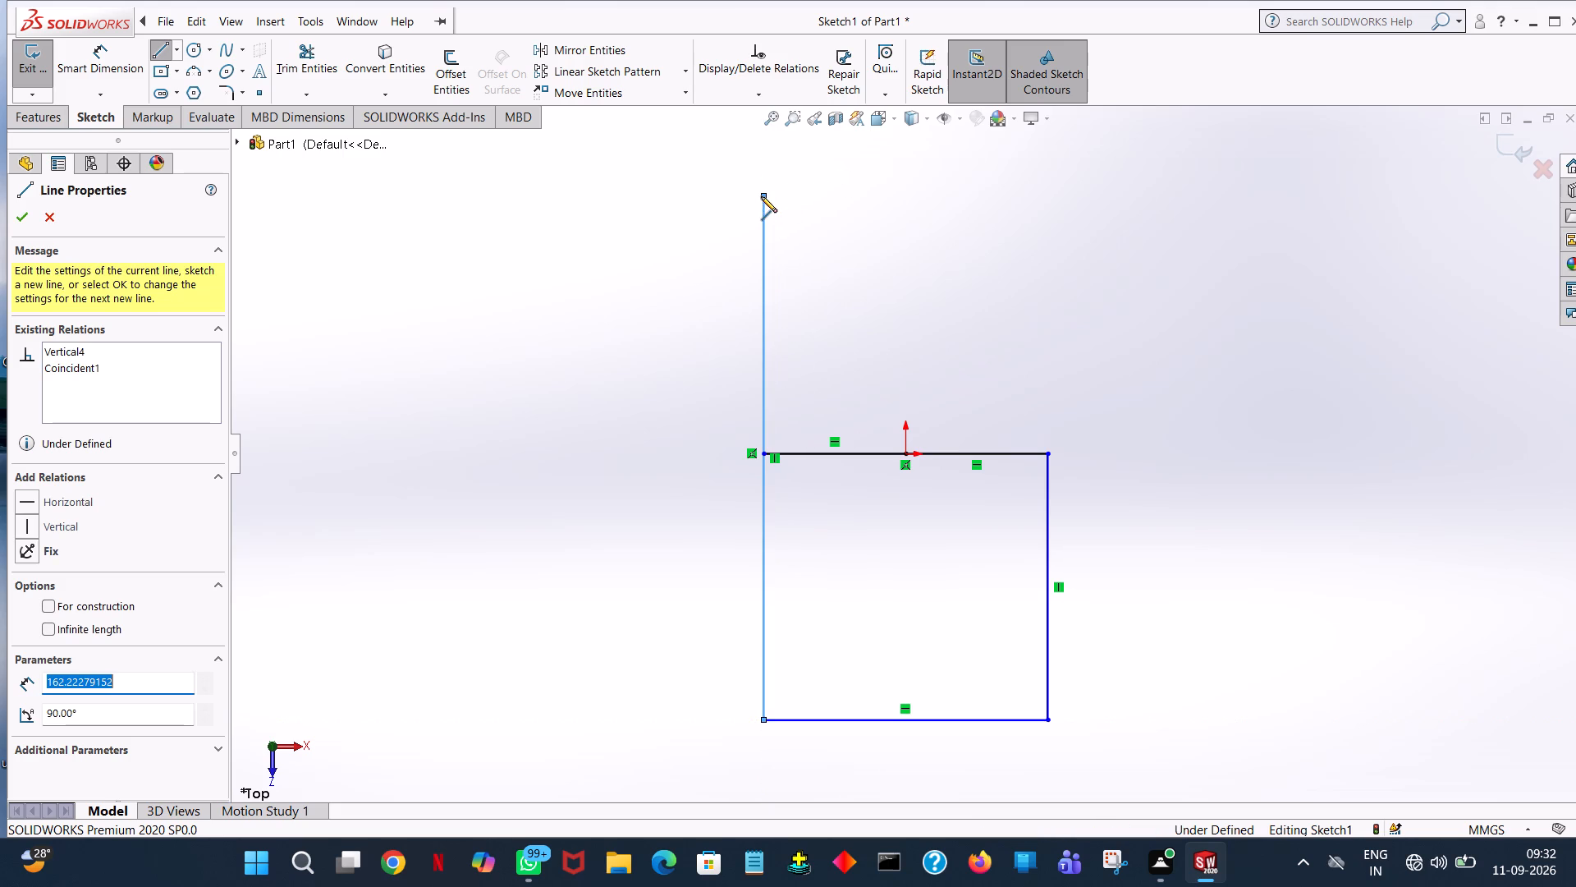
type("165")
key("Return")
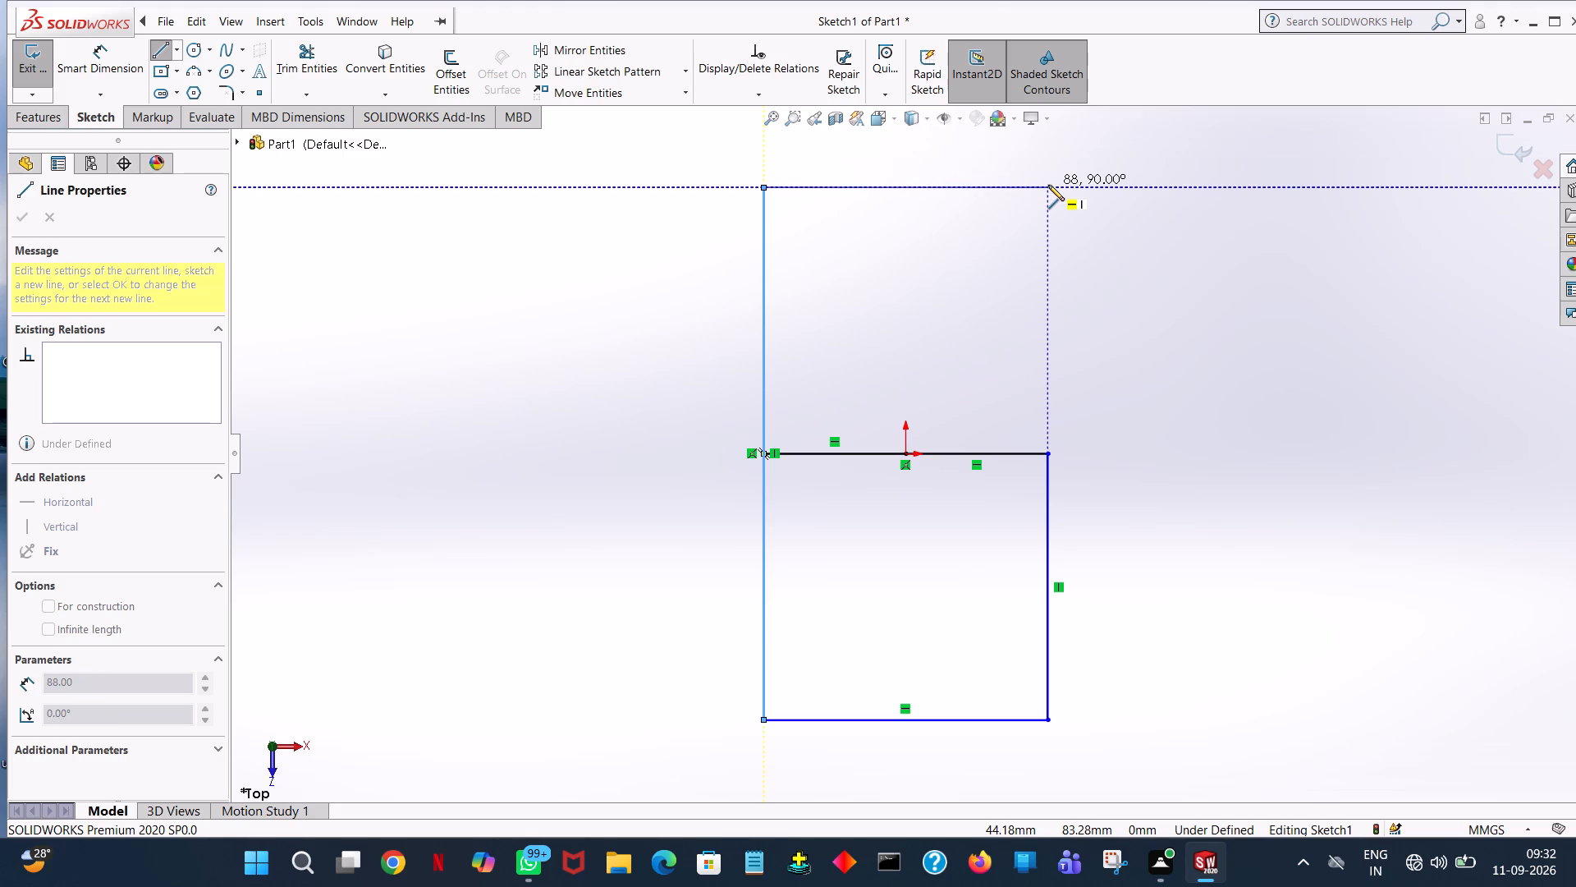
left_click(1048, 185)
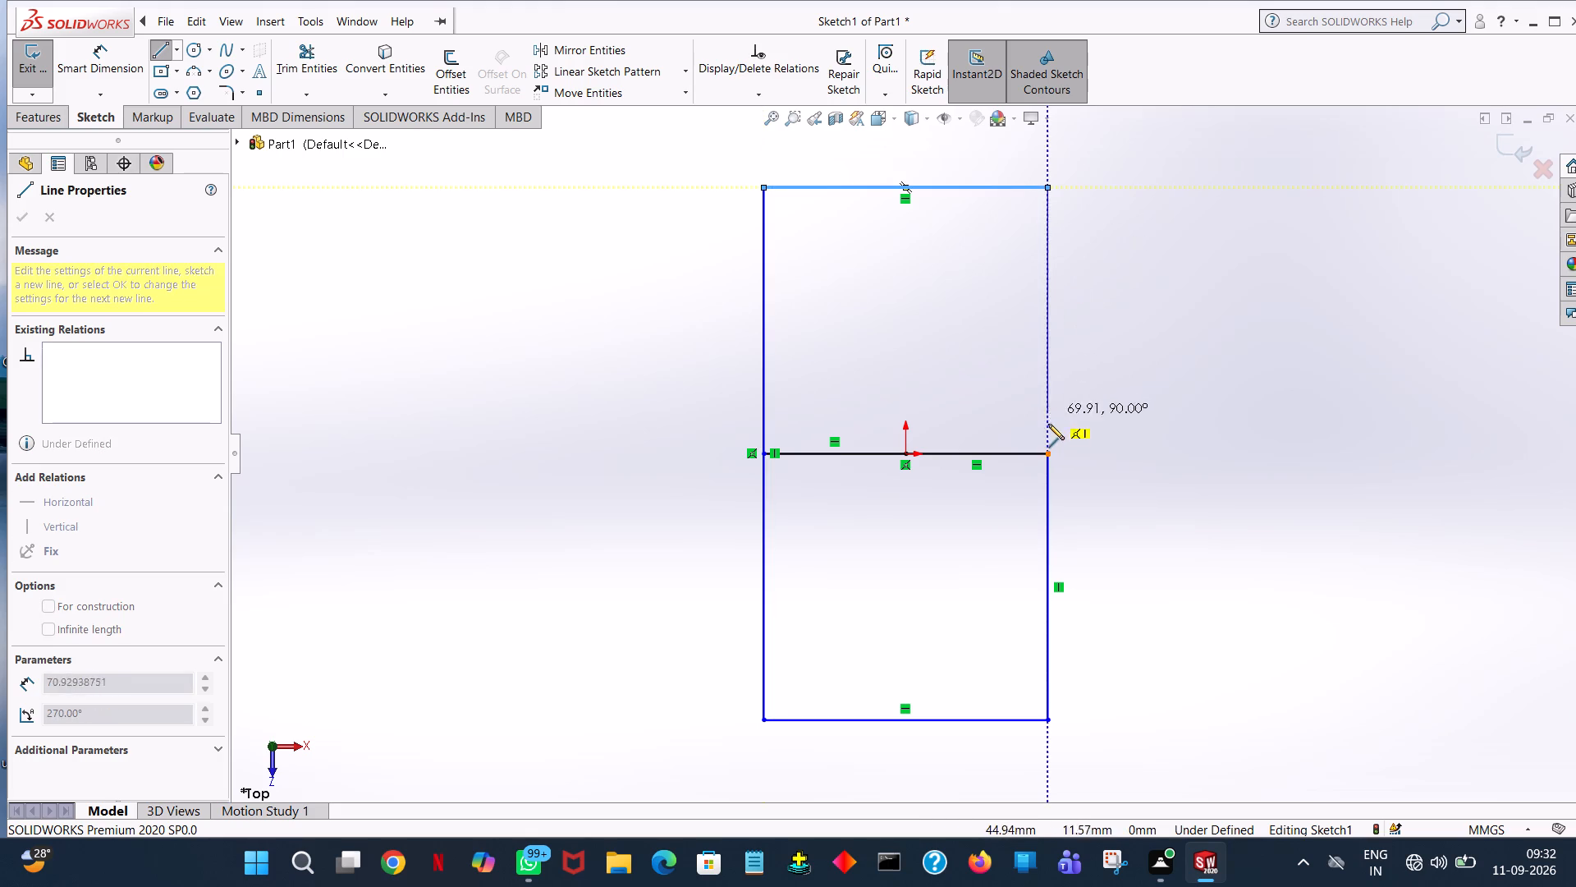
left_click(1047, 454)
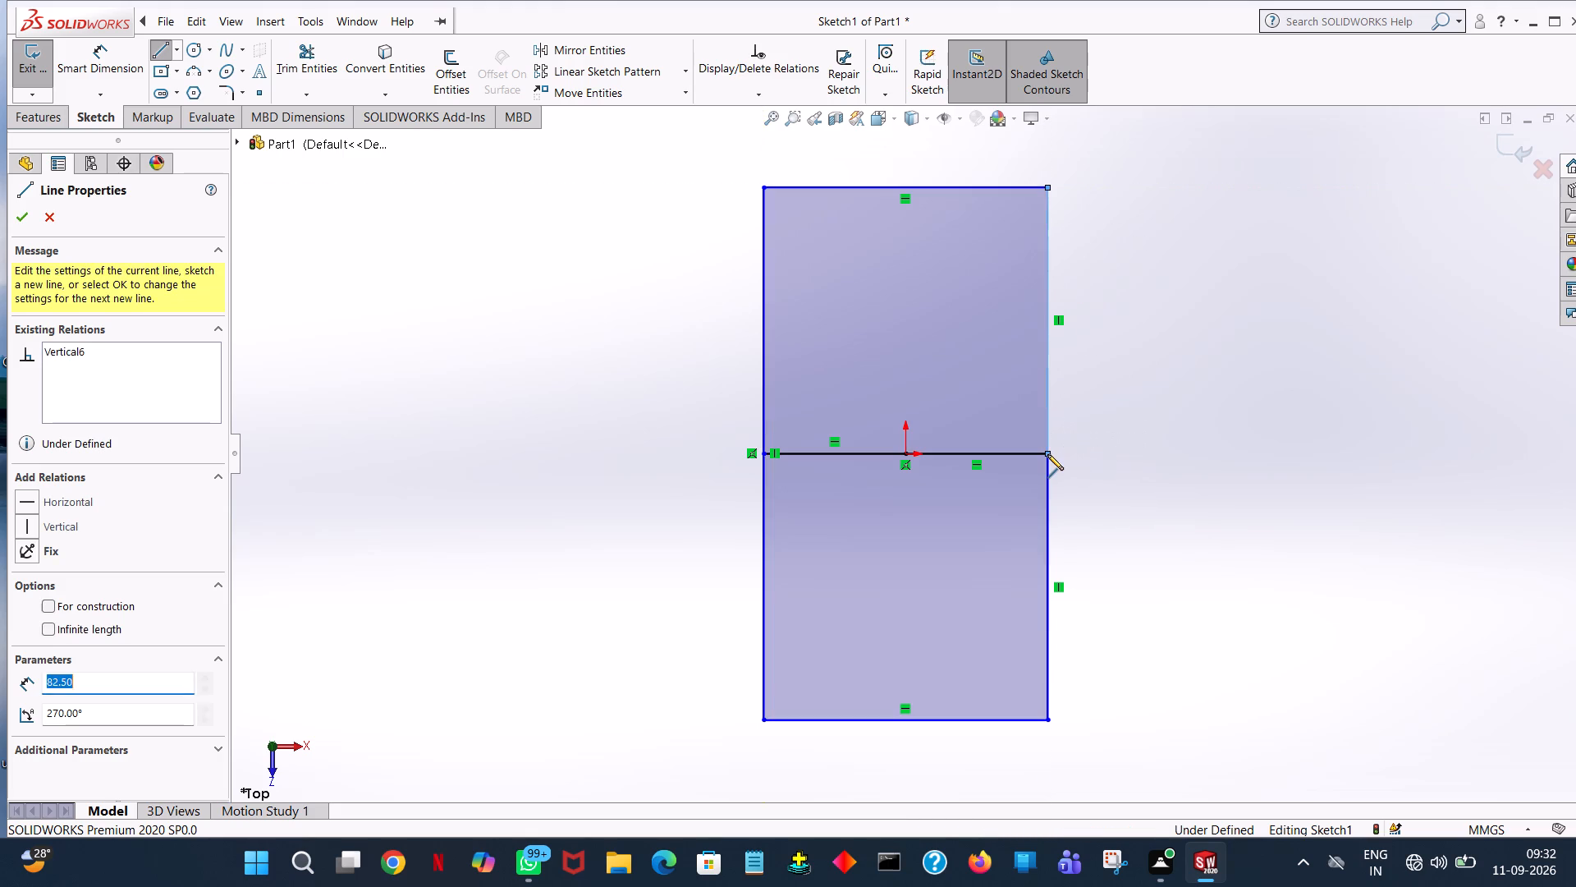
right_click(1047, 454)
left_click(1082, 460)
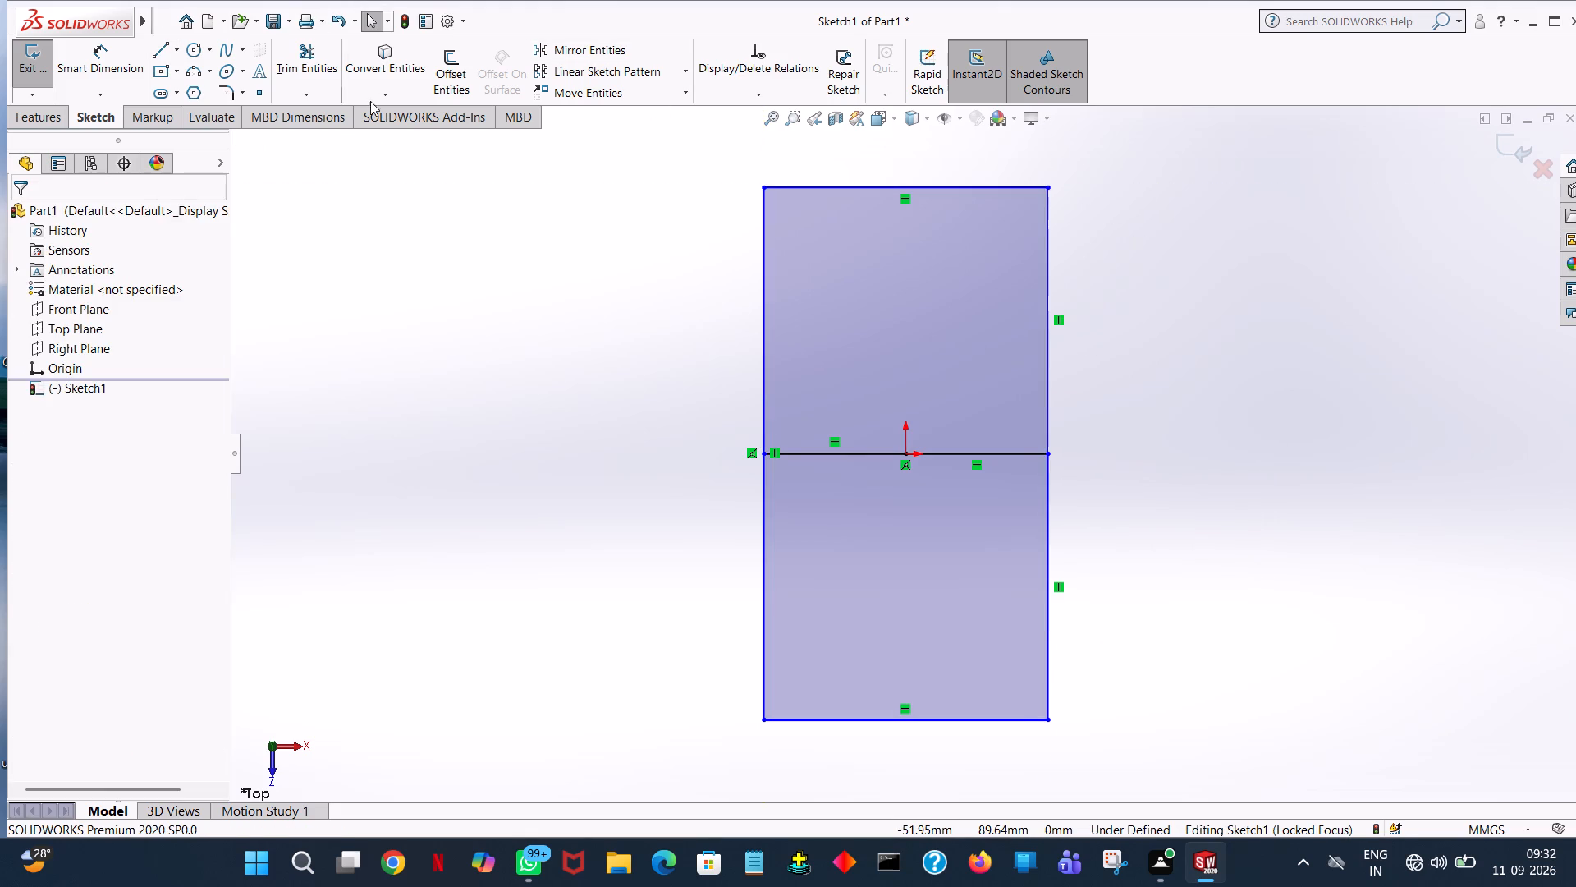
Trim away both halves of the horizontal centre line through the origin, leaving only the rectangle's outline.
left_click(328, 38)
left_click(323, 43)
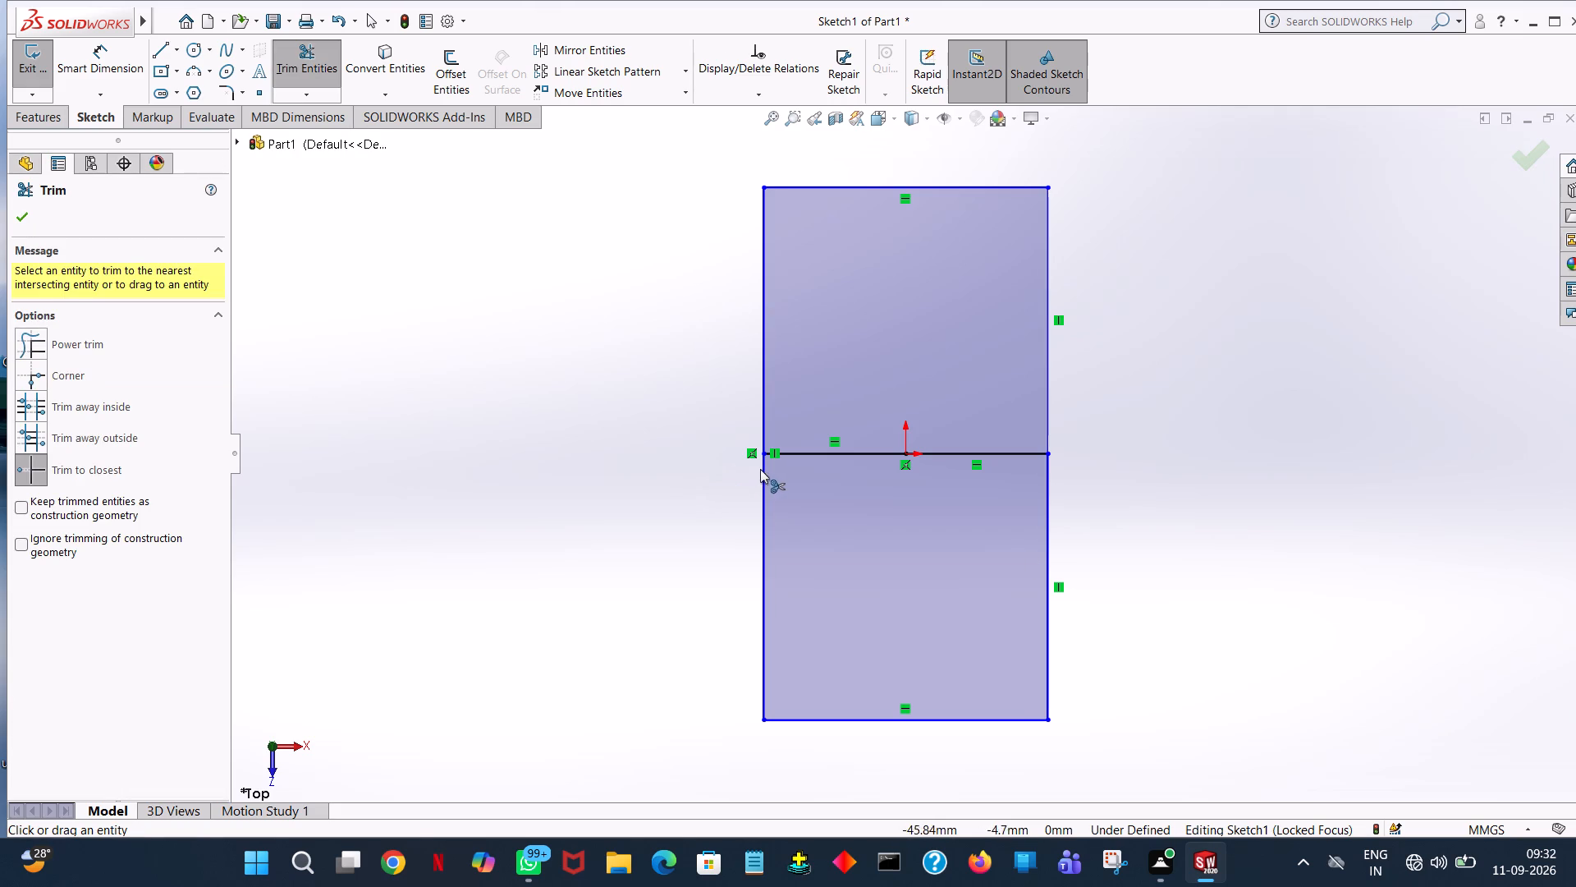
left_click(827, 452)
left_click(965, 456)
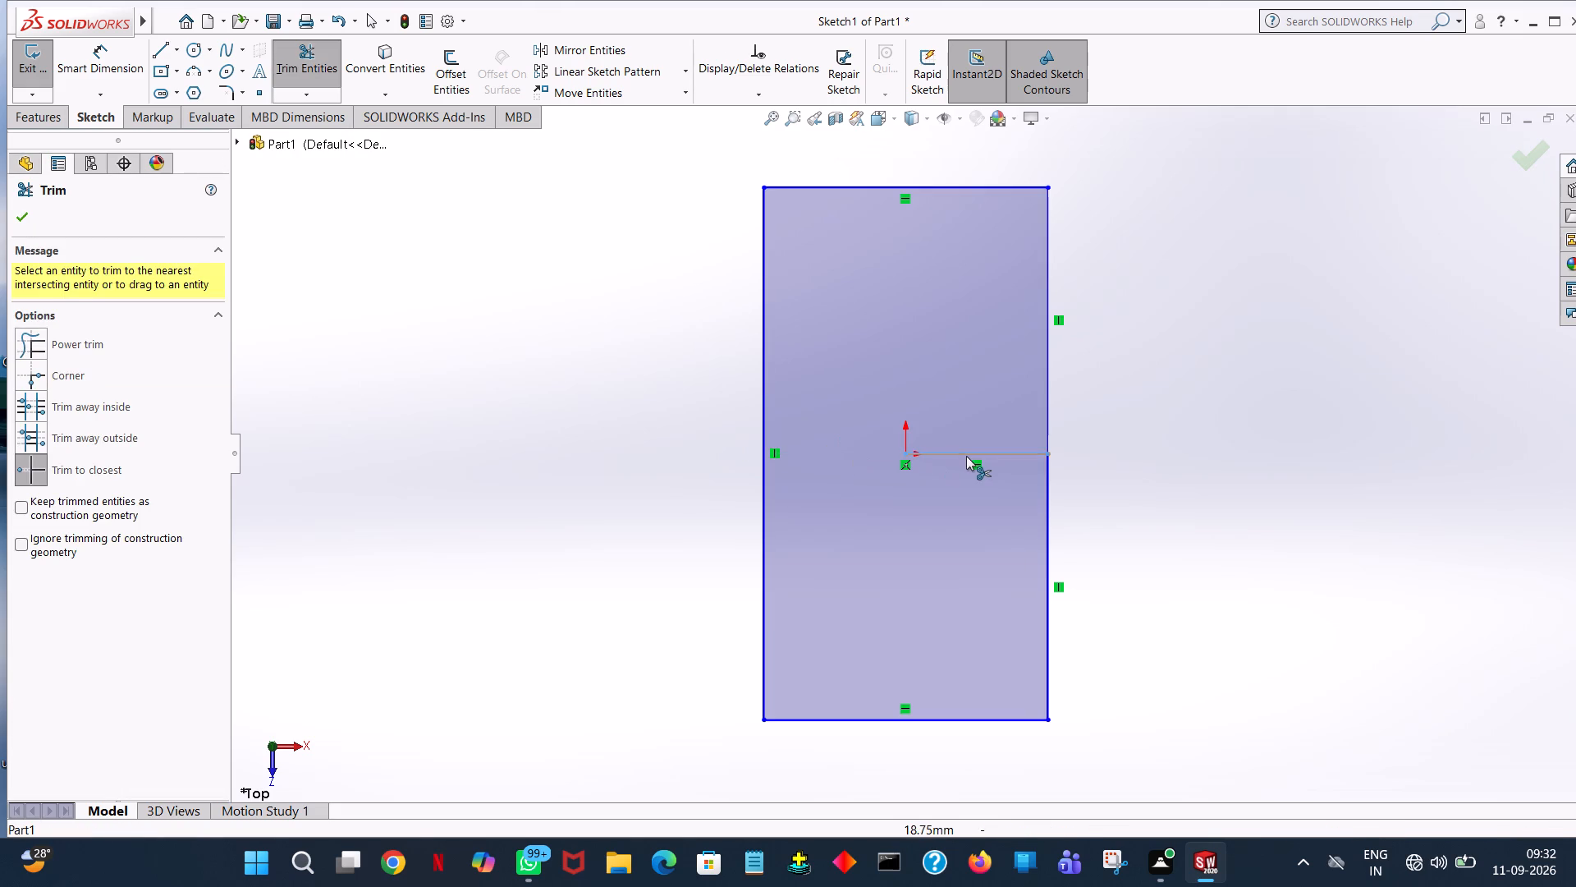
left_click(478, 394)
left_click(14, 214)
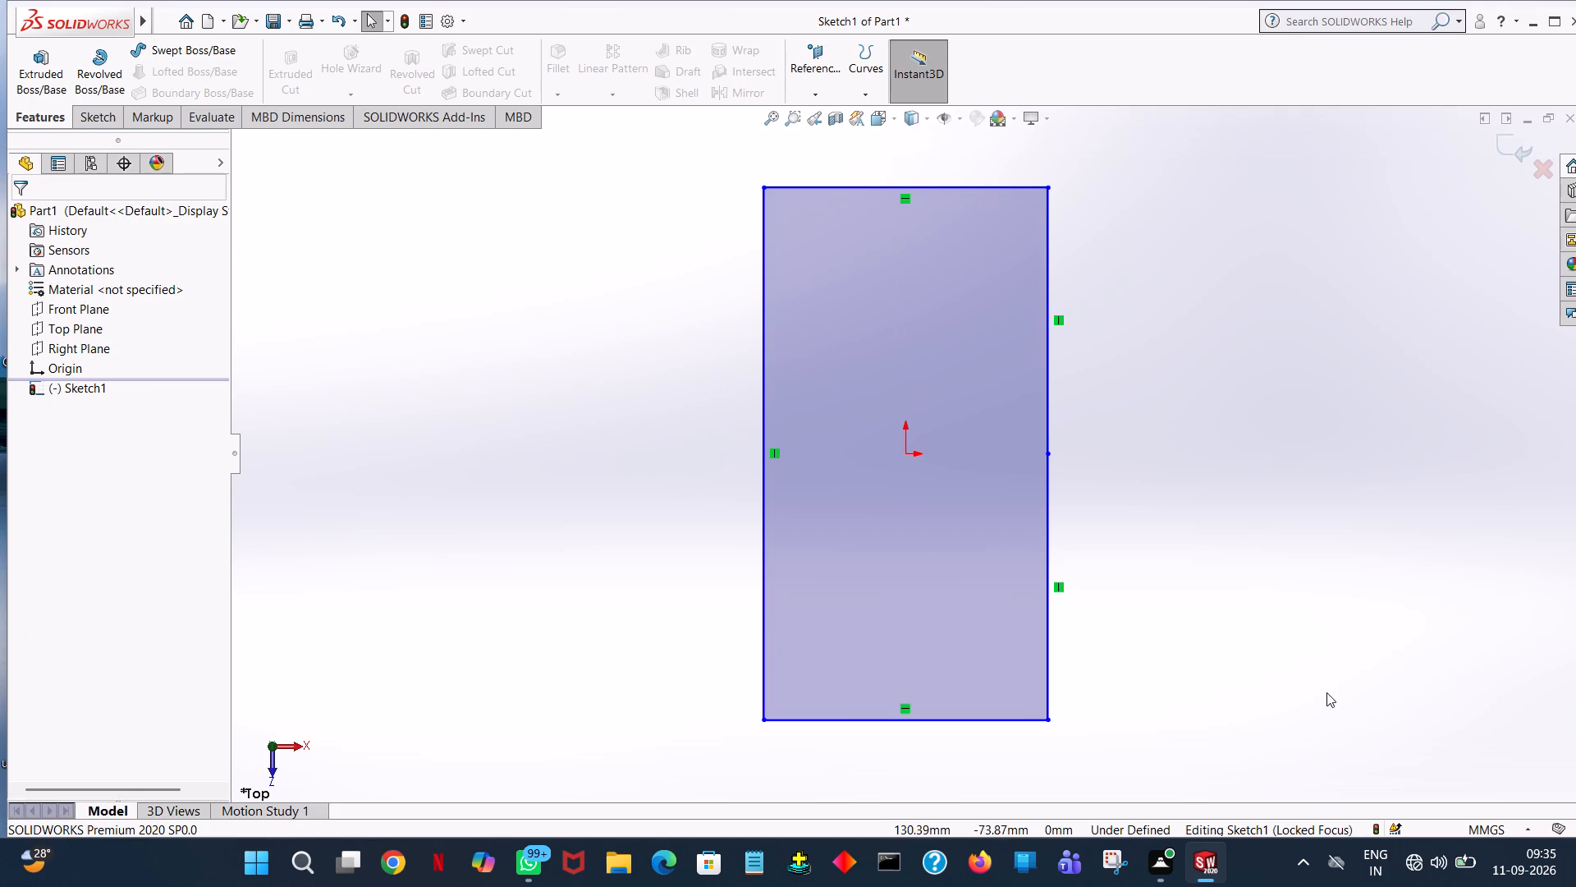
Extrude the rectangle as a blind boss 30 mm deep from the sketch plane, with the direction reversed.
middle_click_drag(1235, 622, 1064, 616)
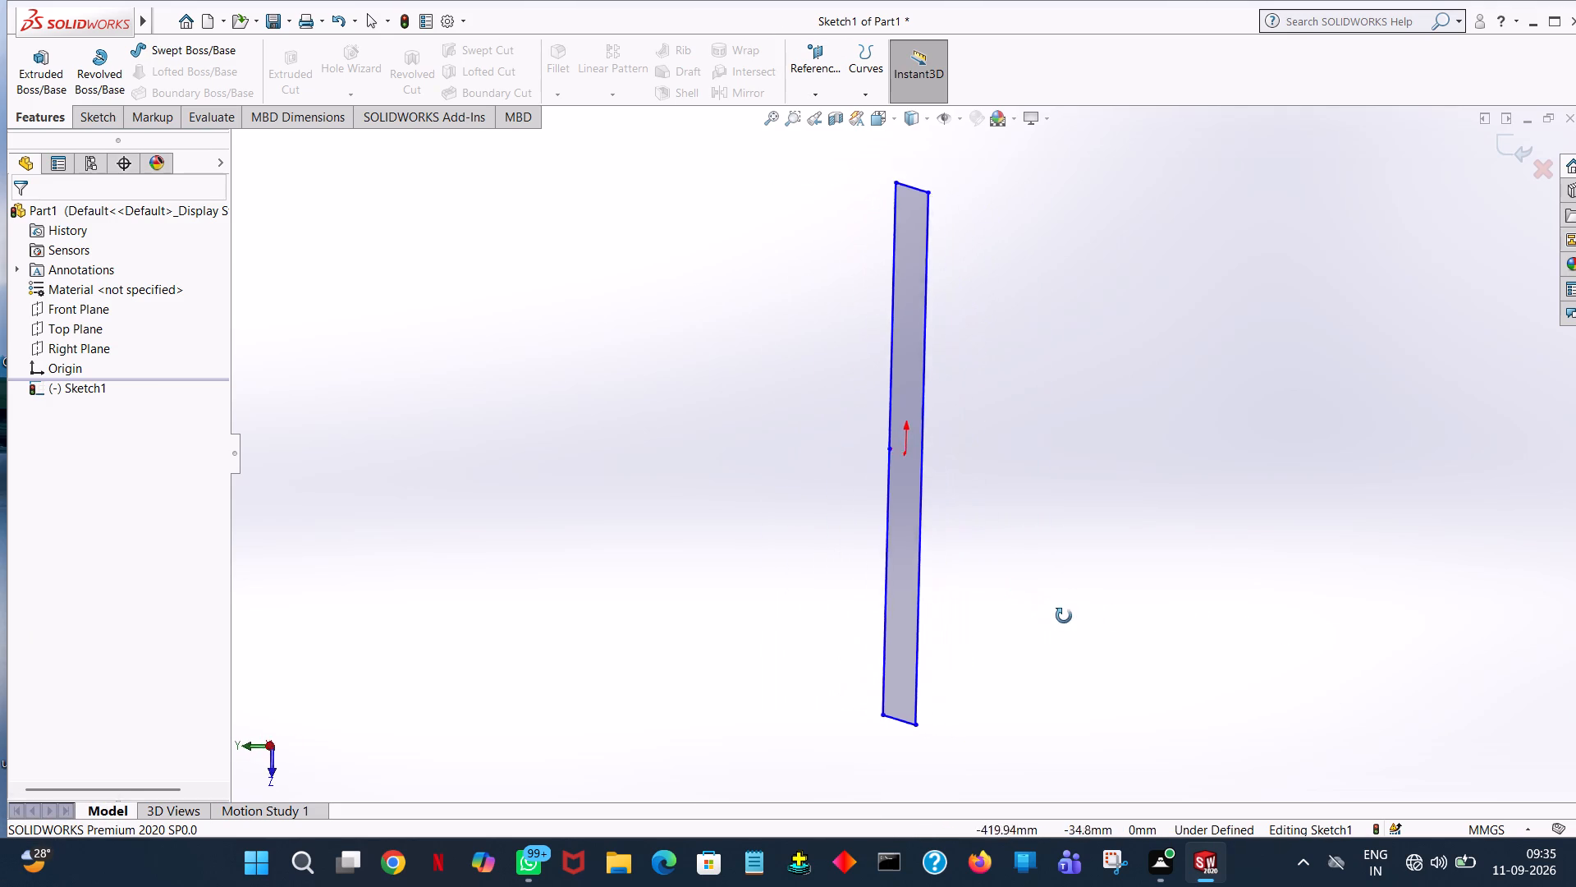
middle_click_drag(1064, 616, 1261, 623)
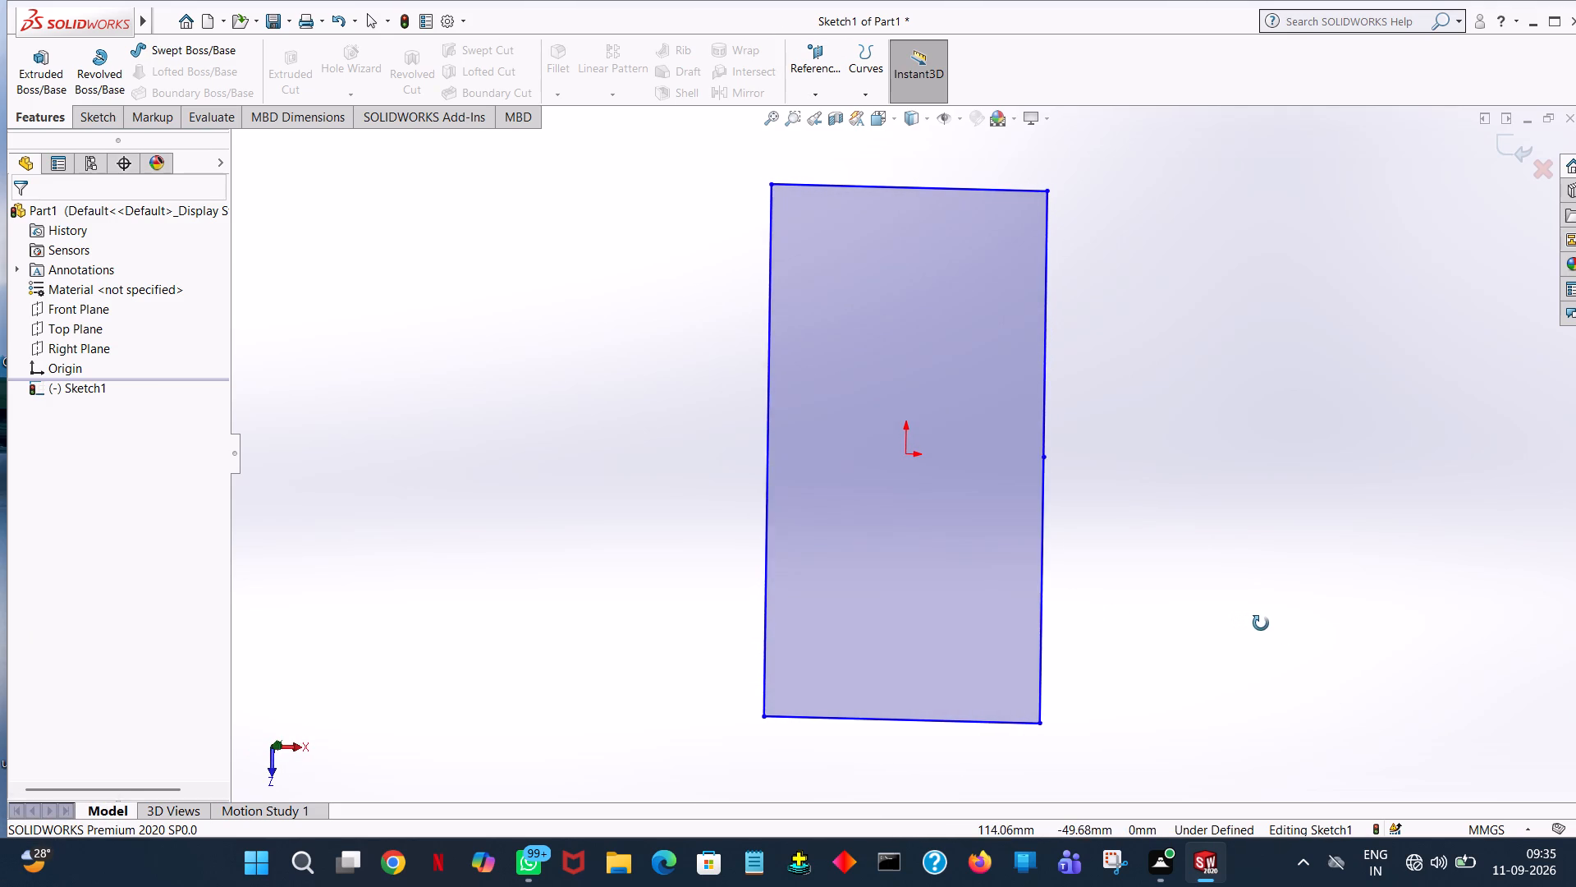
middle_click_drag(1261, 623, 1248, 625)
middle_click_drag(1234, 628, 1201, 602)
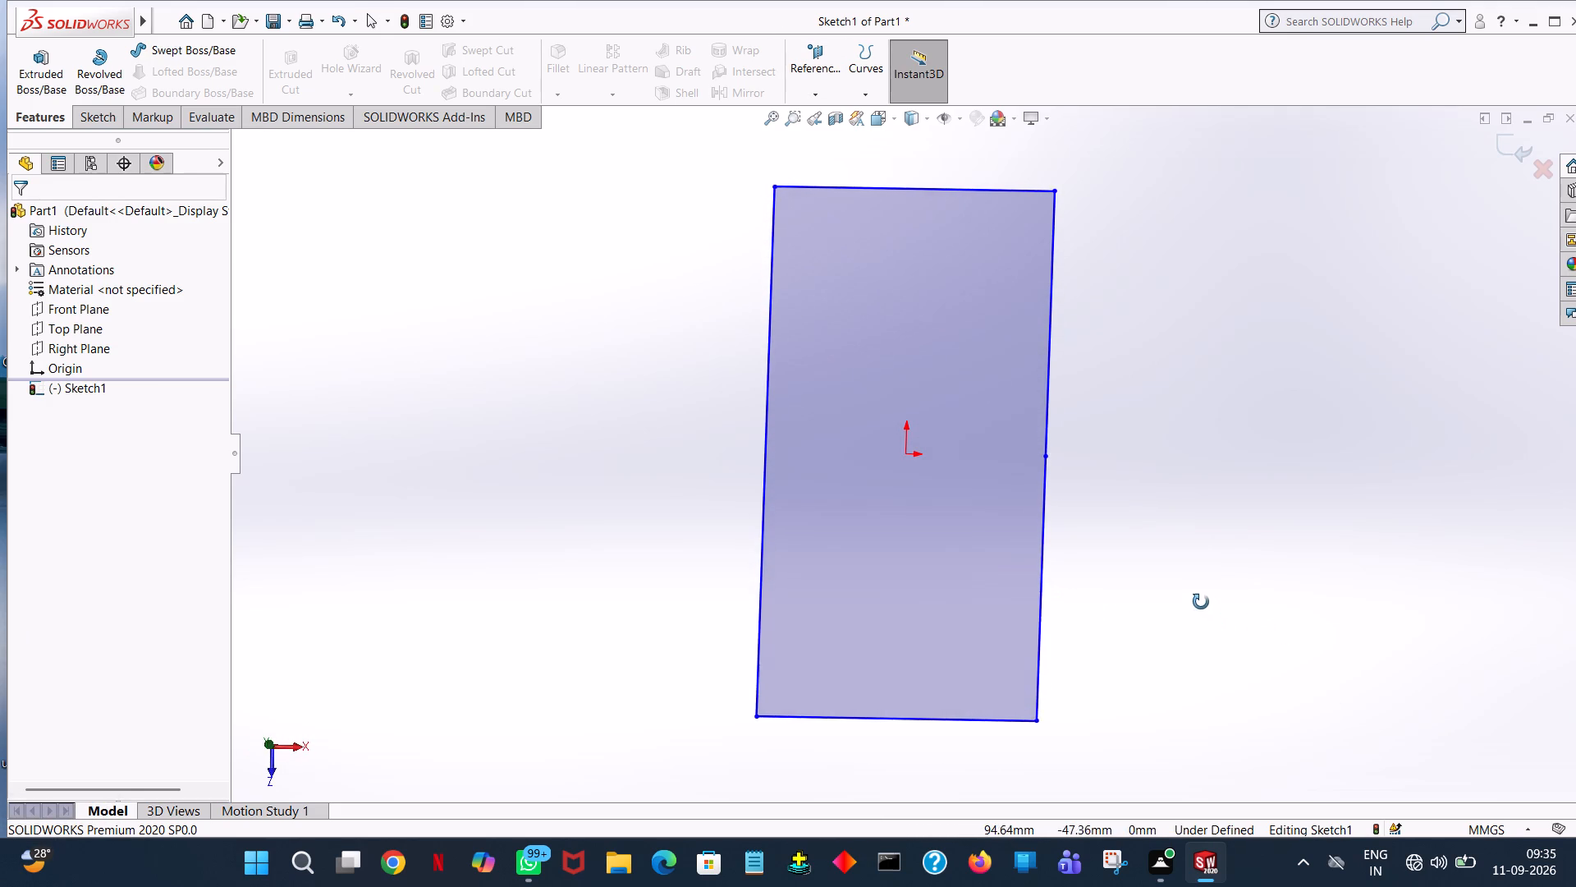
middle_click_drag(1201, 602, 1213, 656)
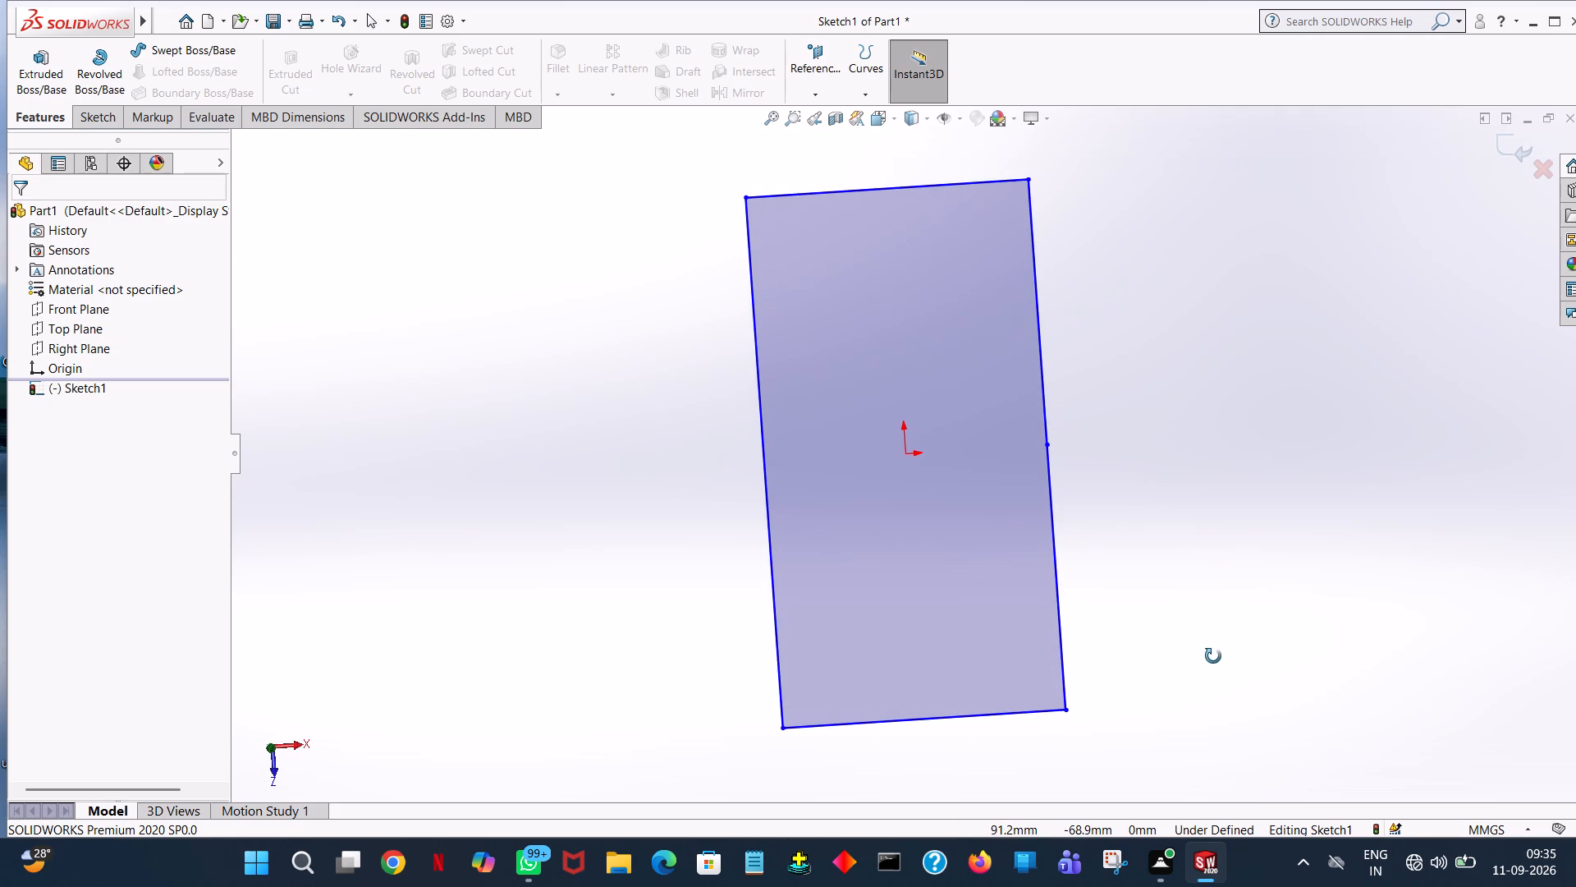
middle_click_drag(1213, 656, 1184, 669)
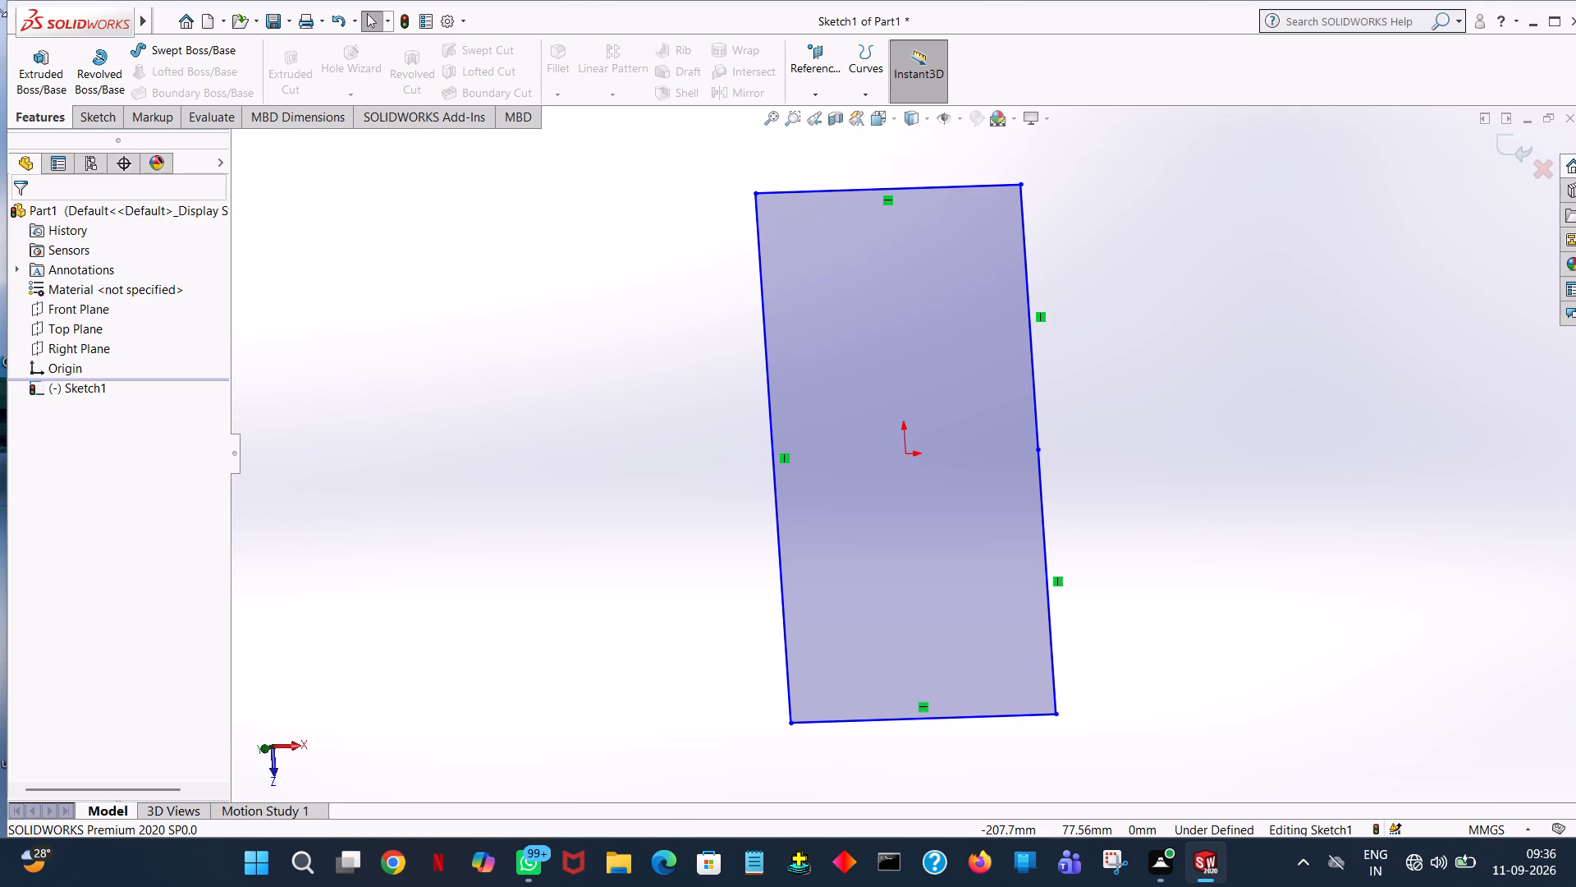
left_click(20, 87)
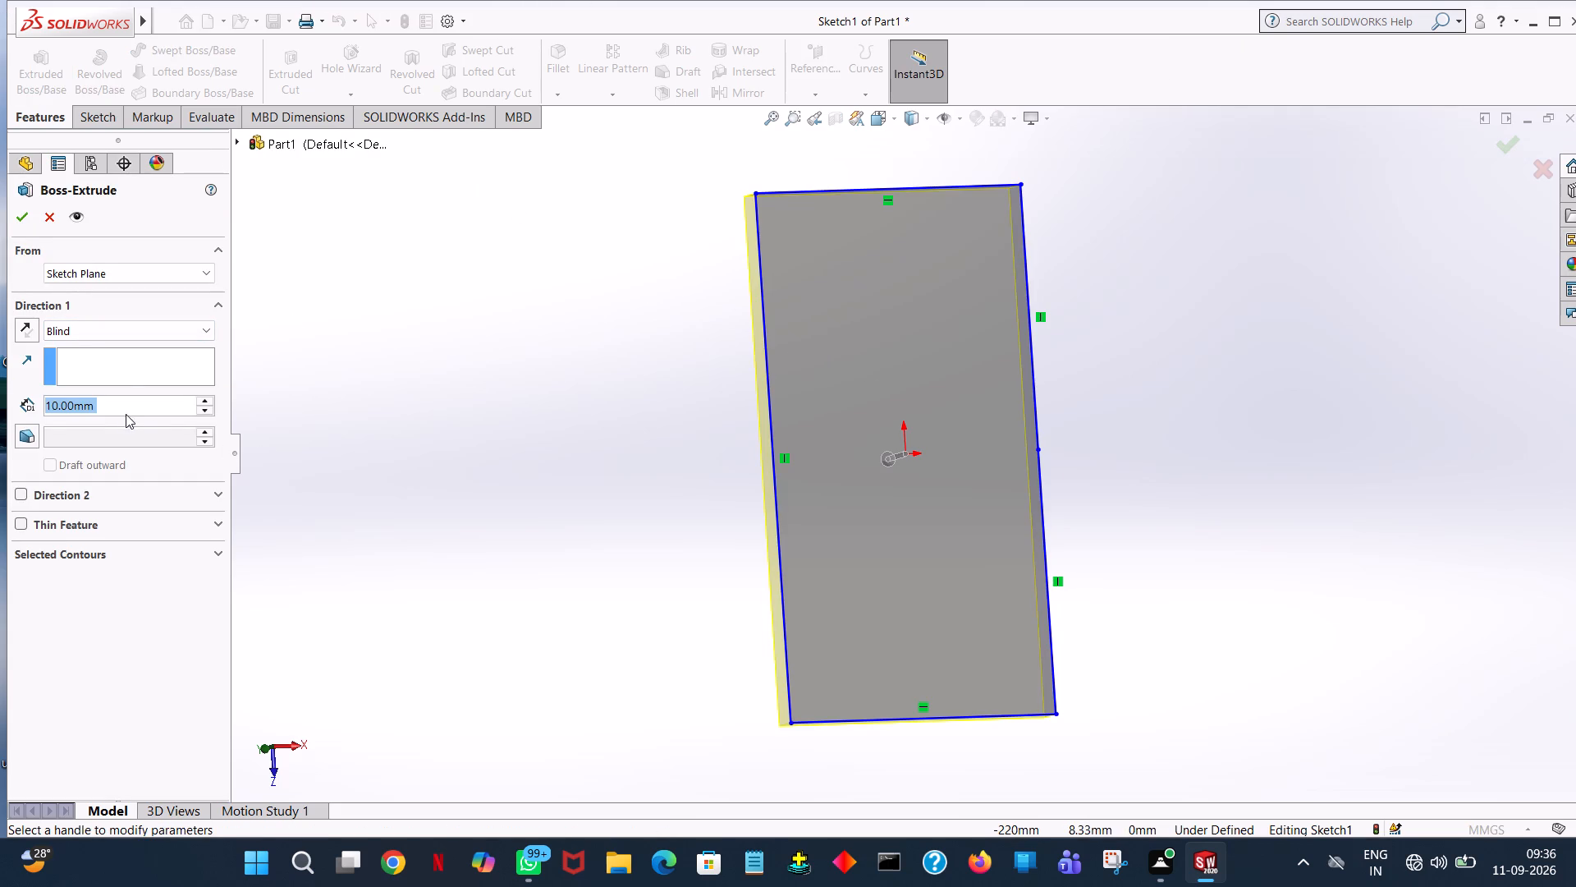
left_click(201, 397)
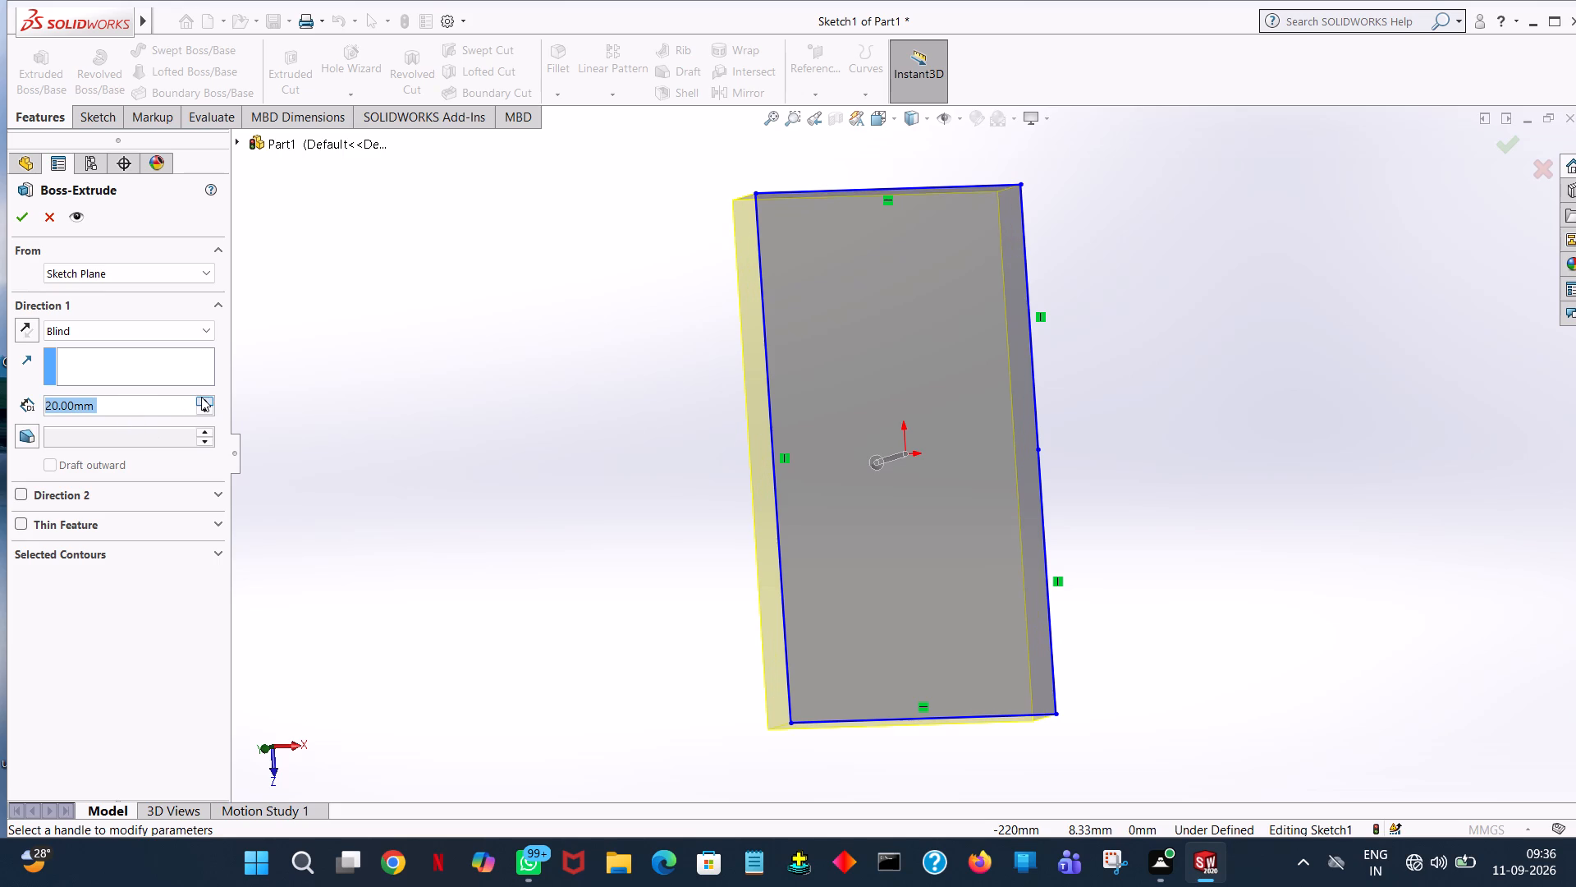
left_click(30, 329)
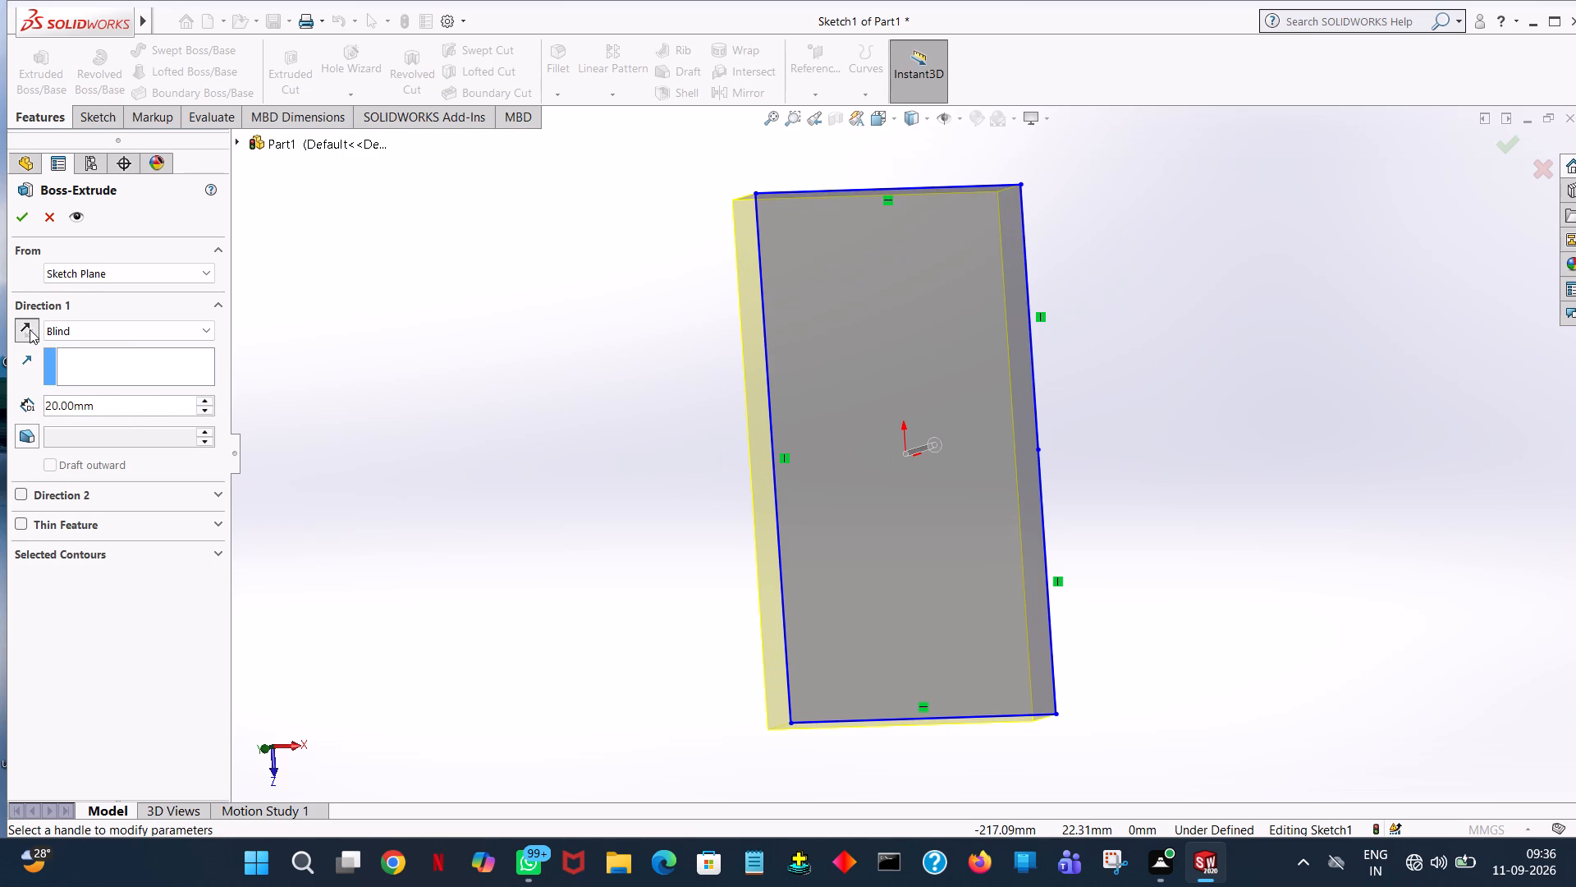
left_click(208, 402)
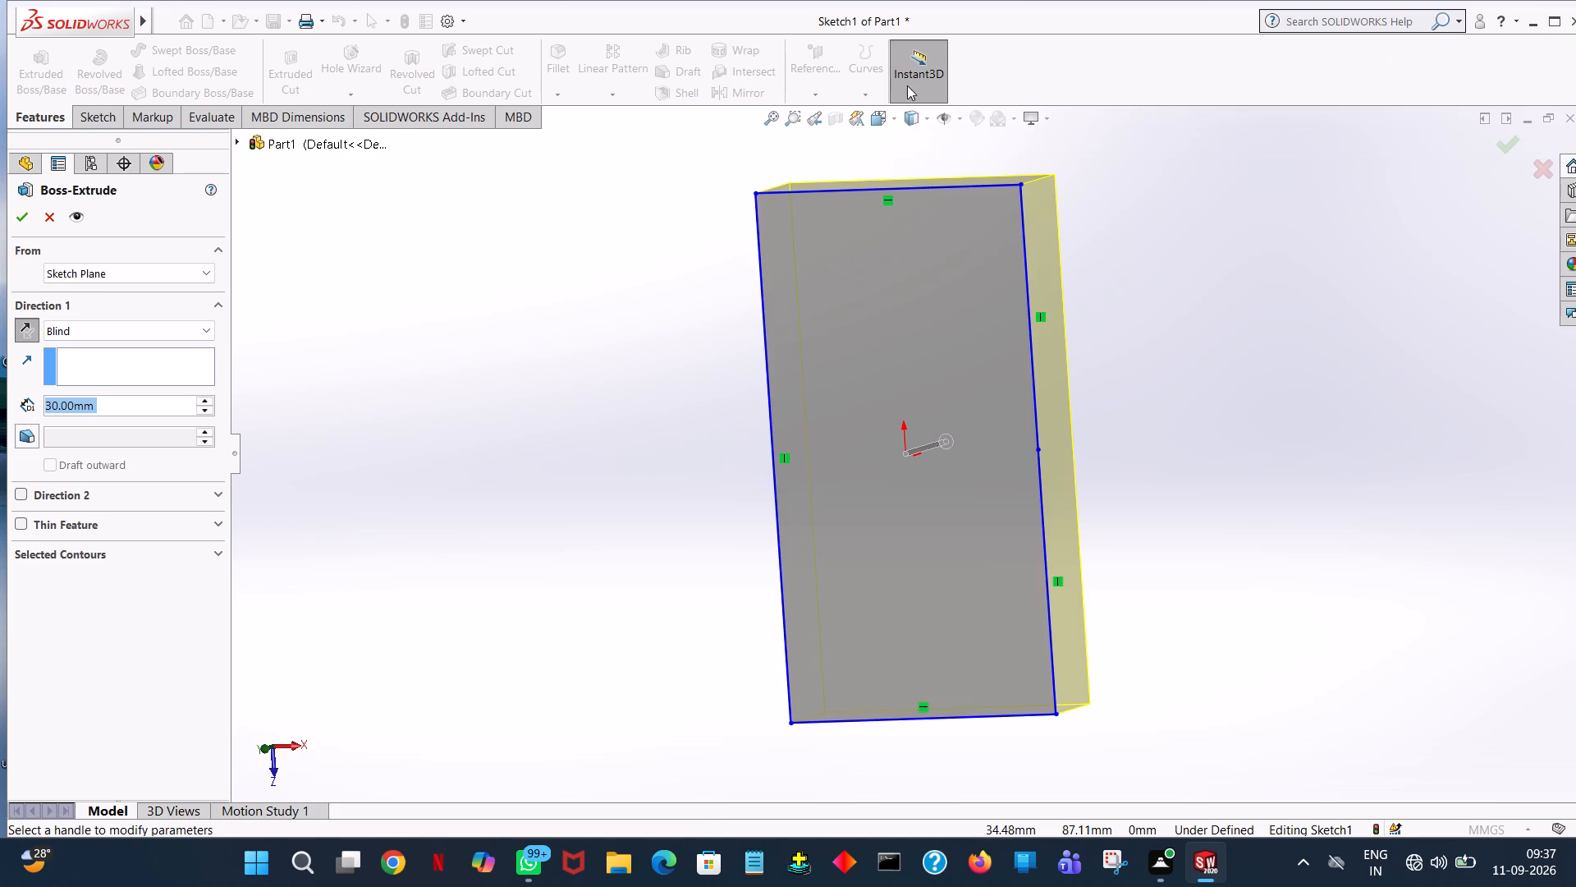
middle_click_drag(1251, 295, 943, 163)
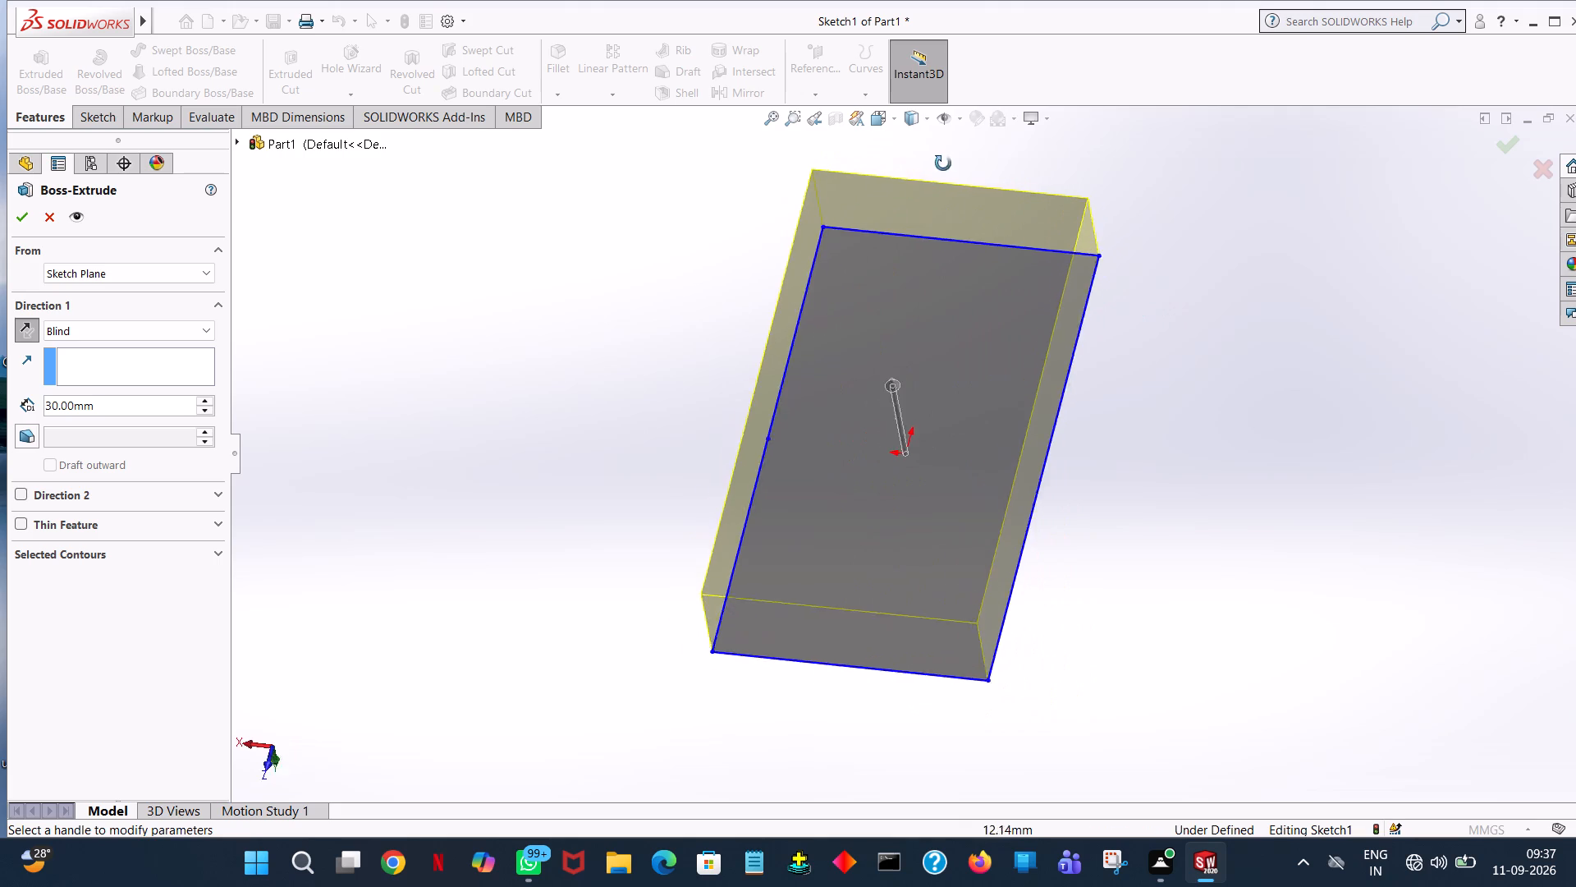
middle_click_drag(943, 163, 1059, 259)
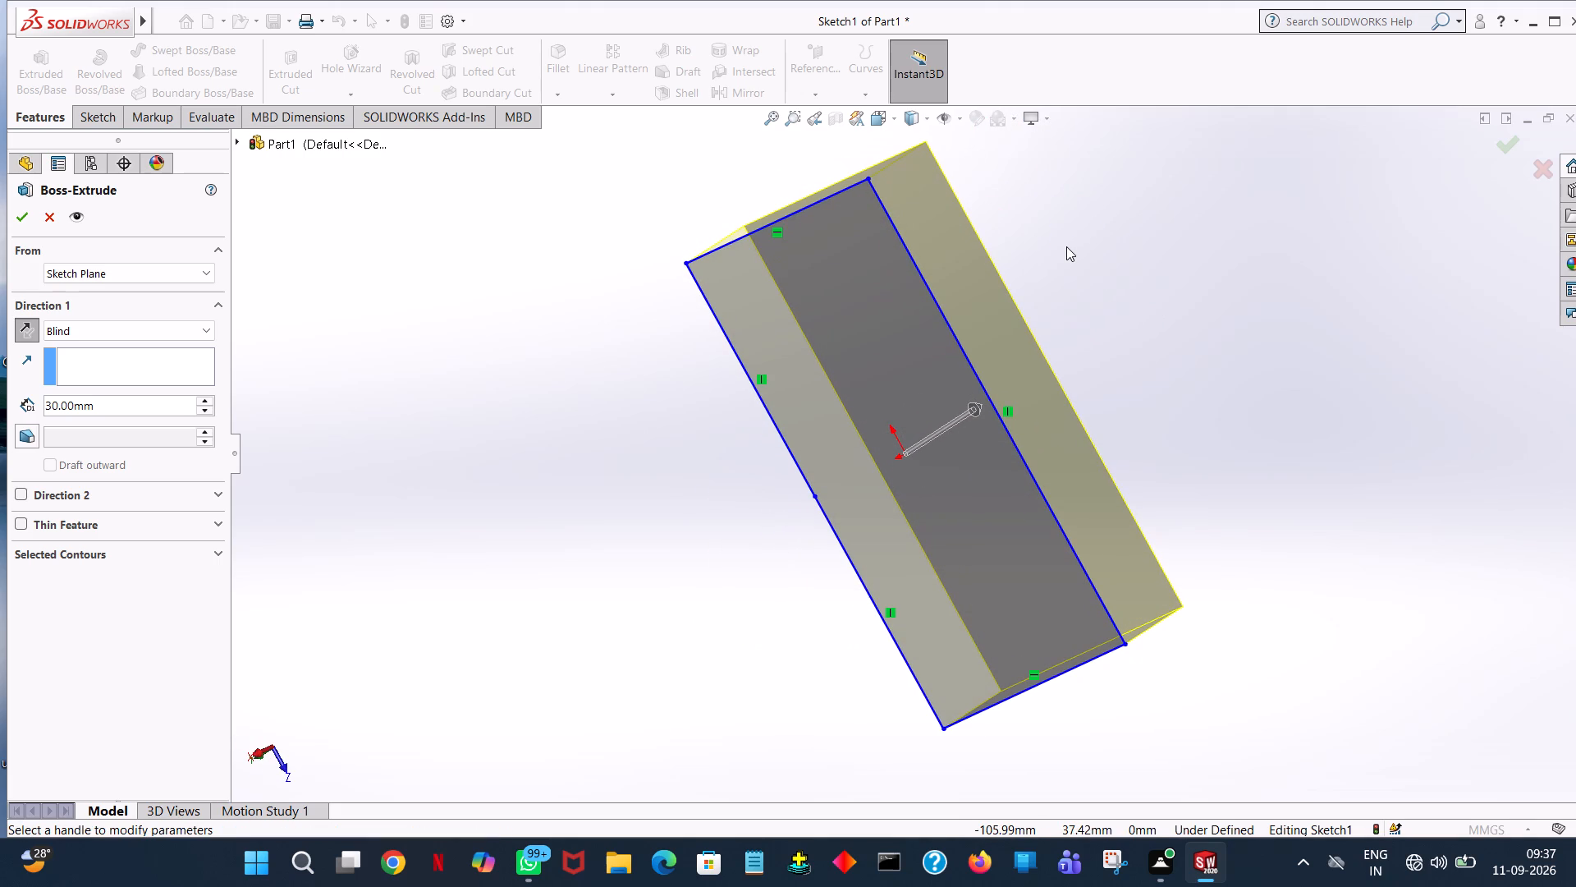
left_click(26, 216)
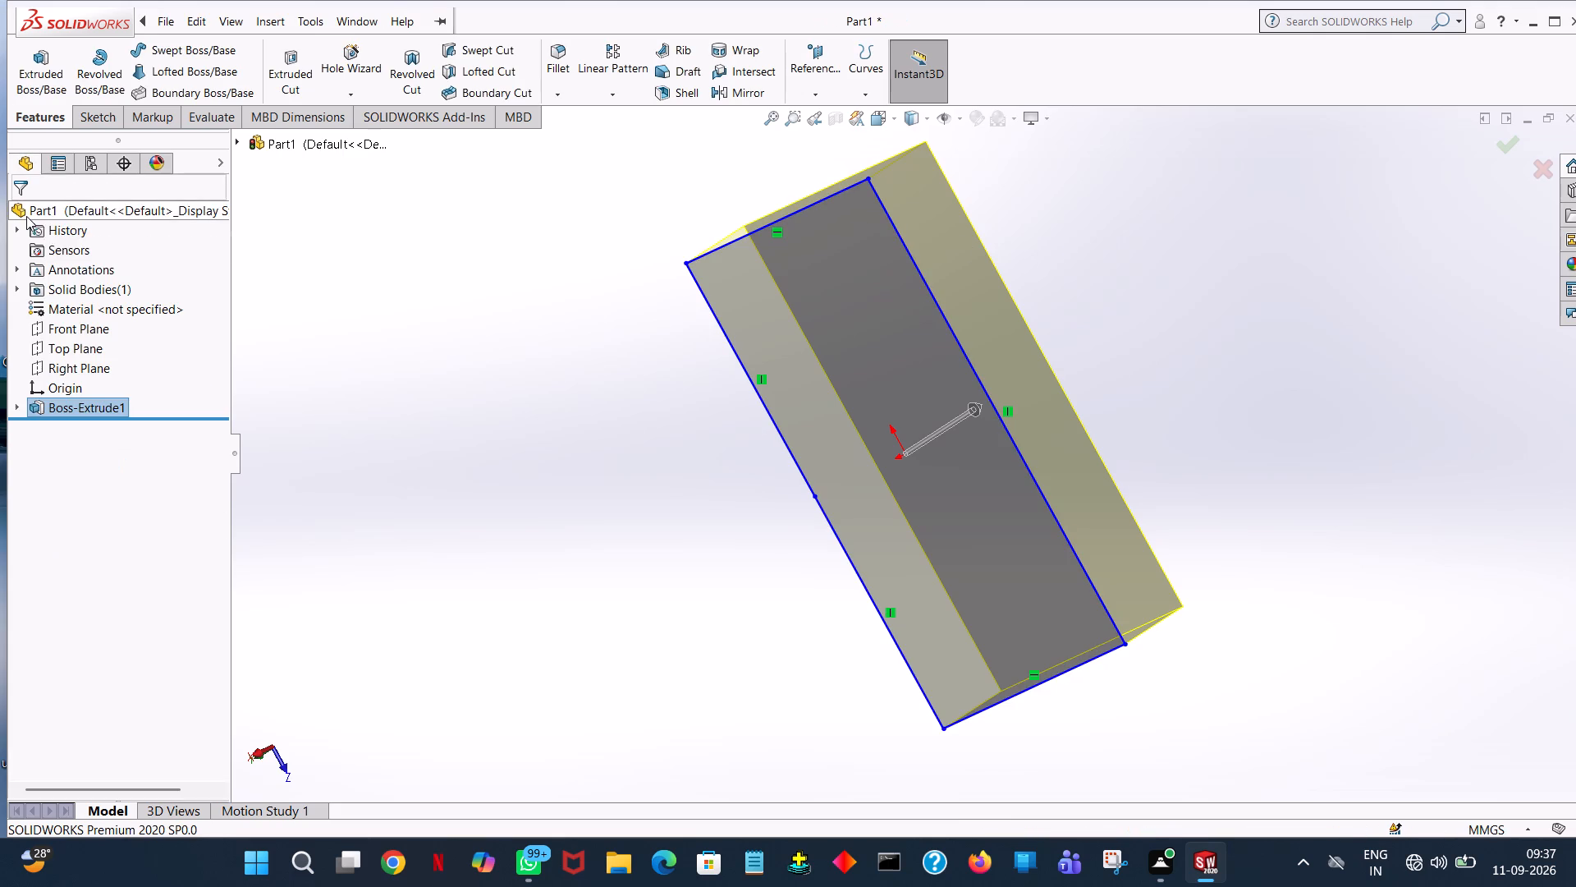
left_click(562, 265)
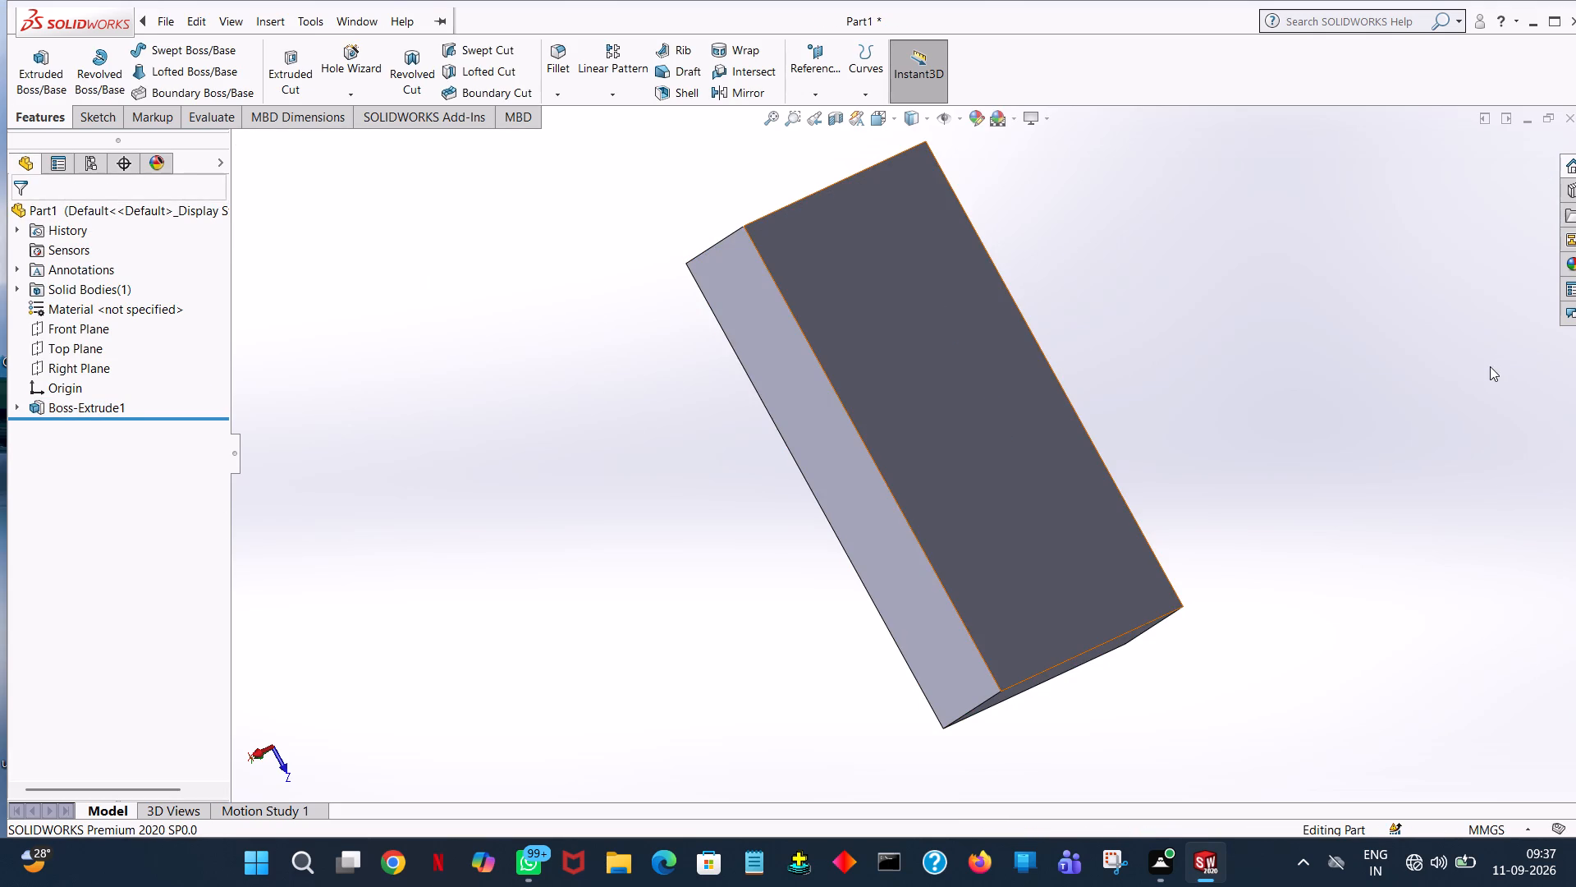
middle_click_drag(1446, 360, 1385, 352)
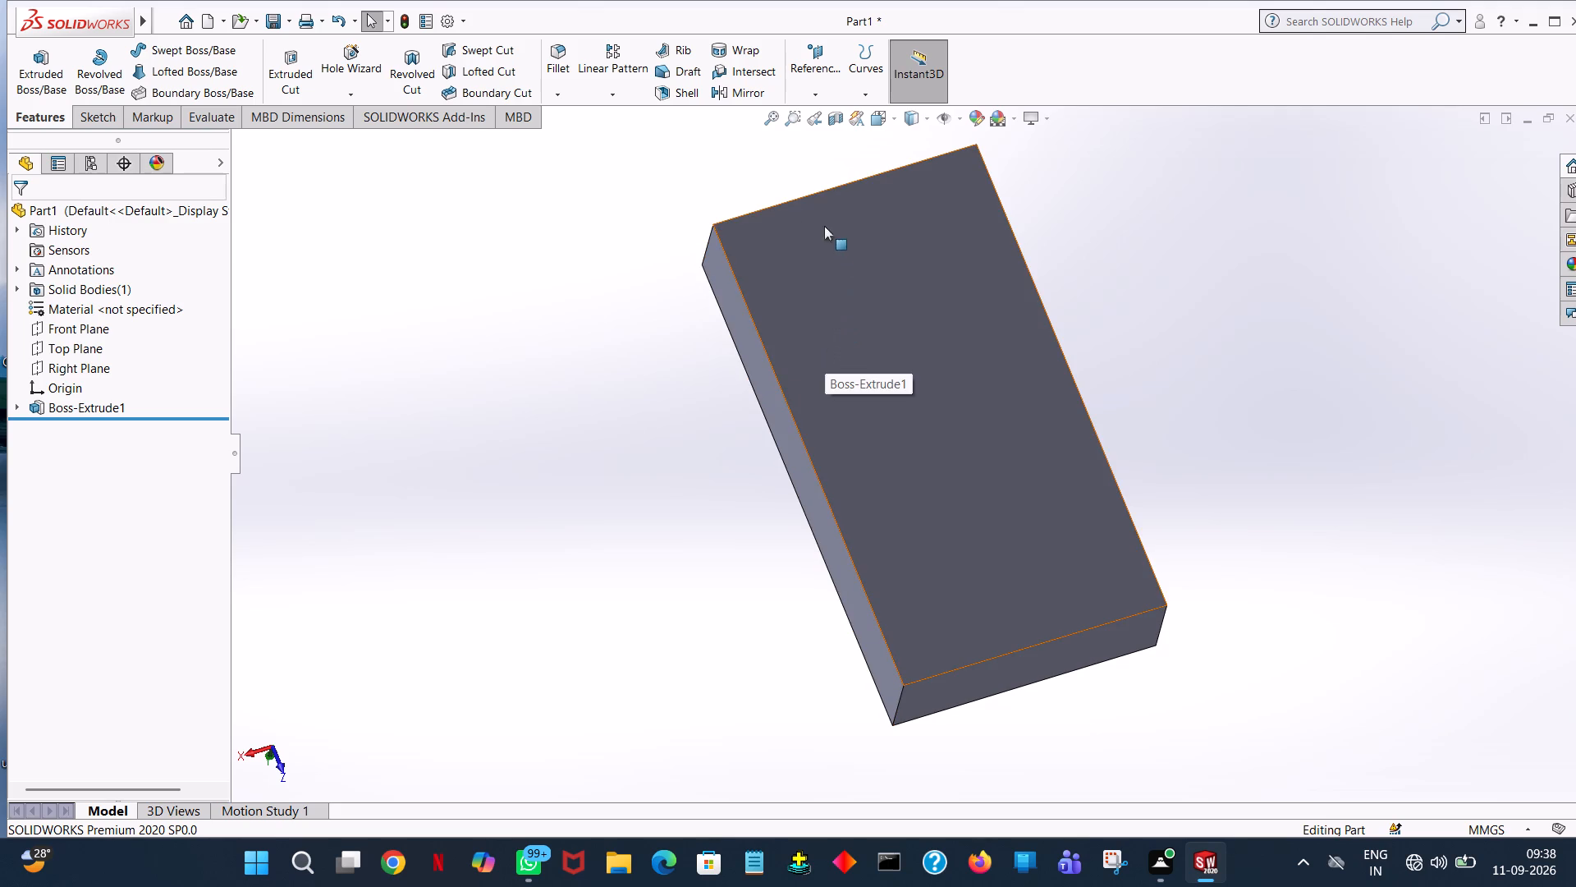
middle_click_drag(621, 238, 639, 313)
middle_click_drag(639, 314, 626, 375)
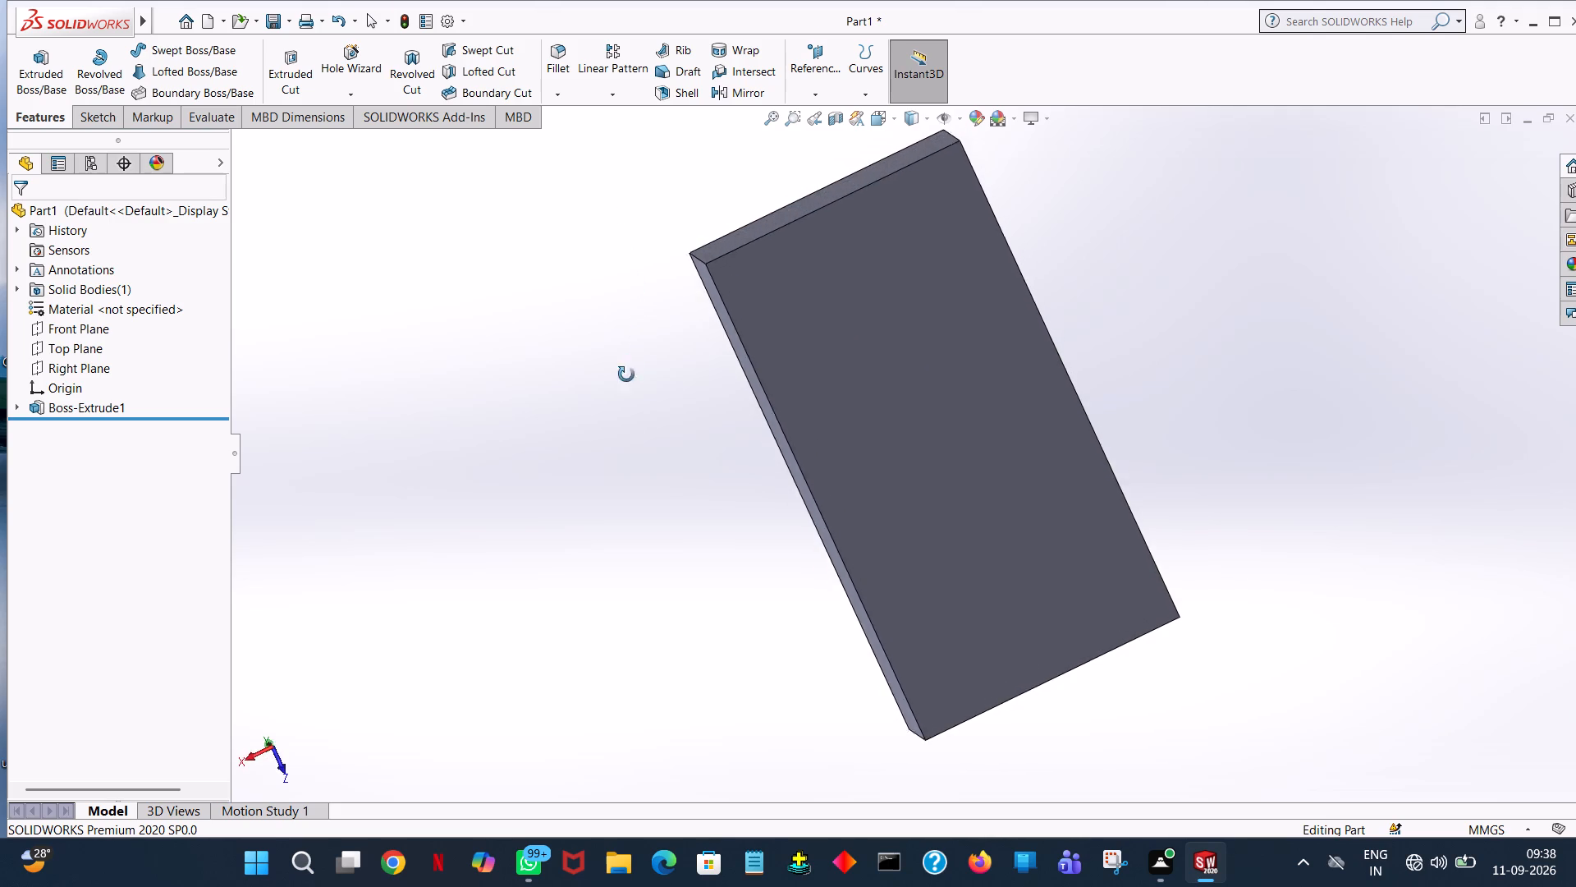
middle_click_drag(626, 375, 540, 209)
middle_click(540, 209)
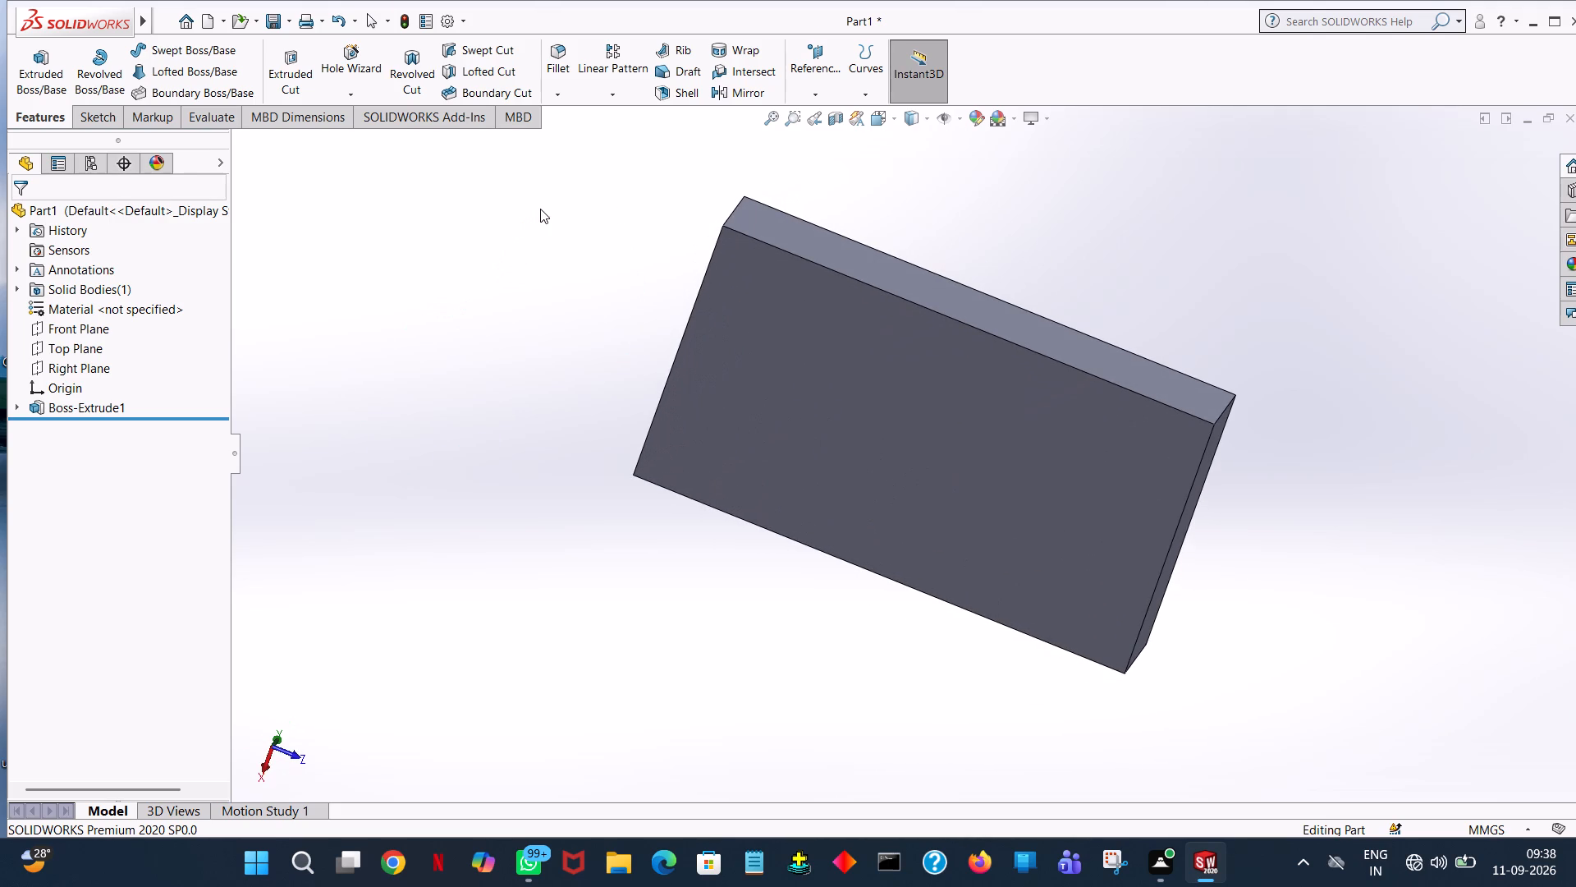
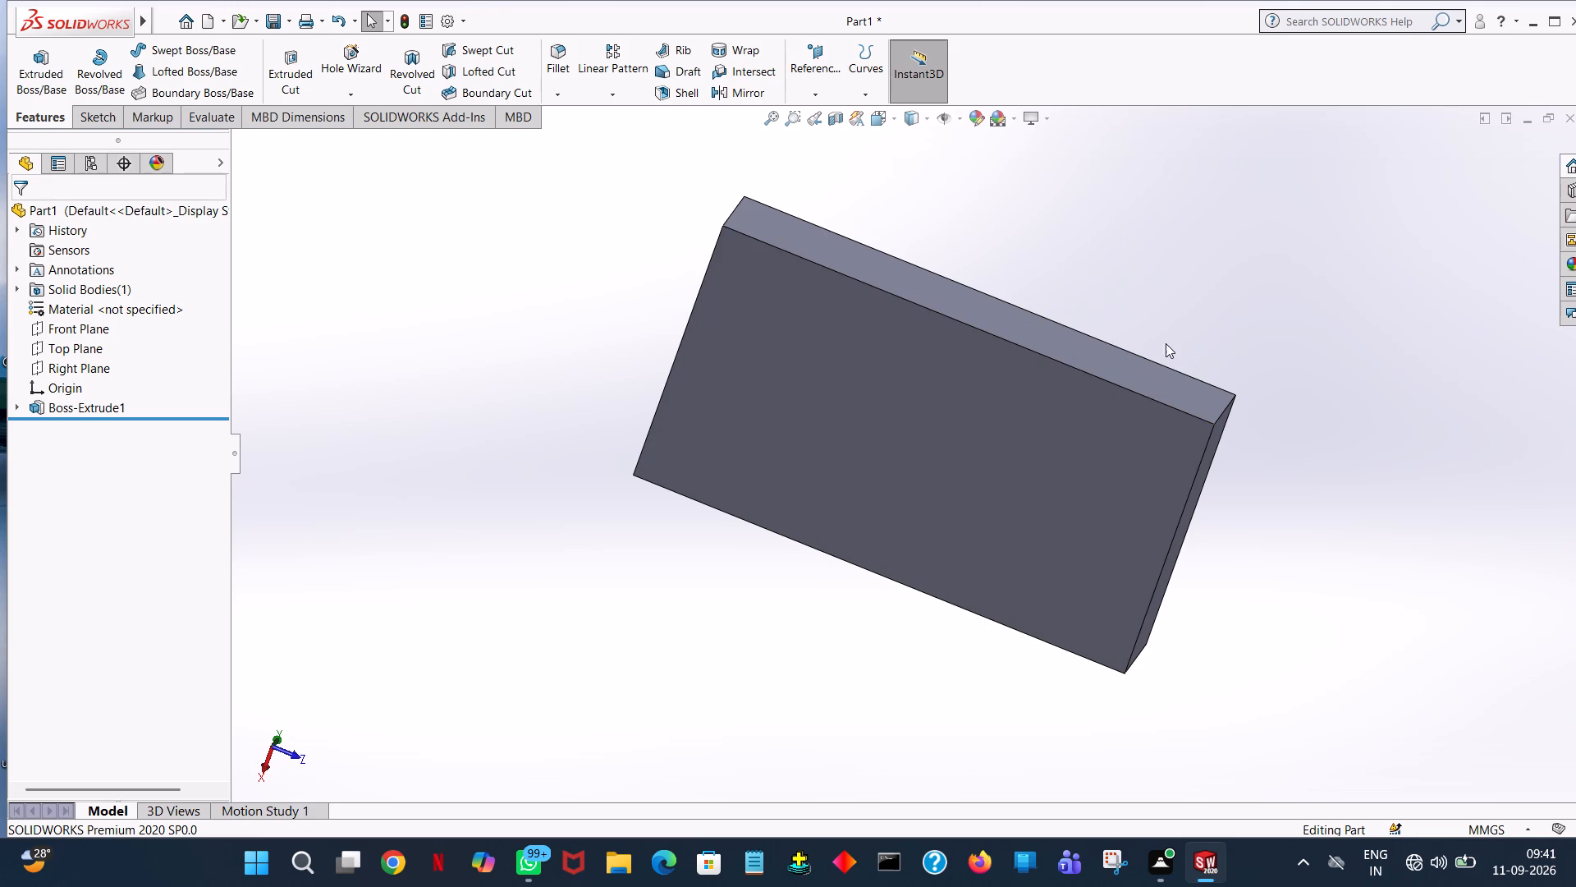
Inspect the extruded base block from several sides and finish in the isometric view.
middle_click_drag(1158, 344, 0, 681)
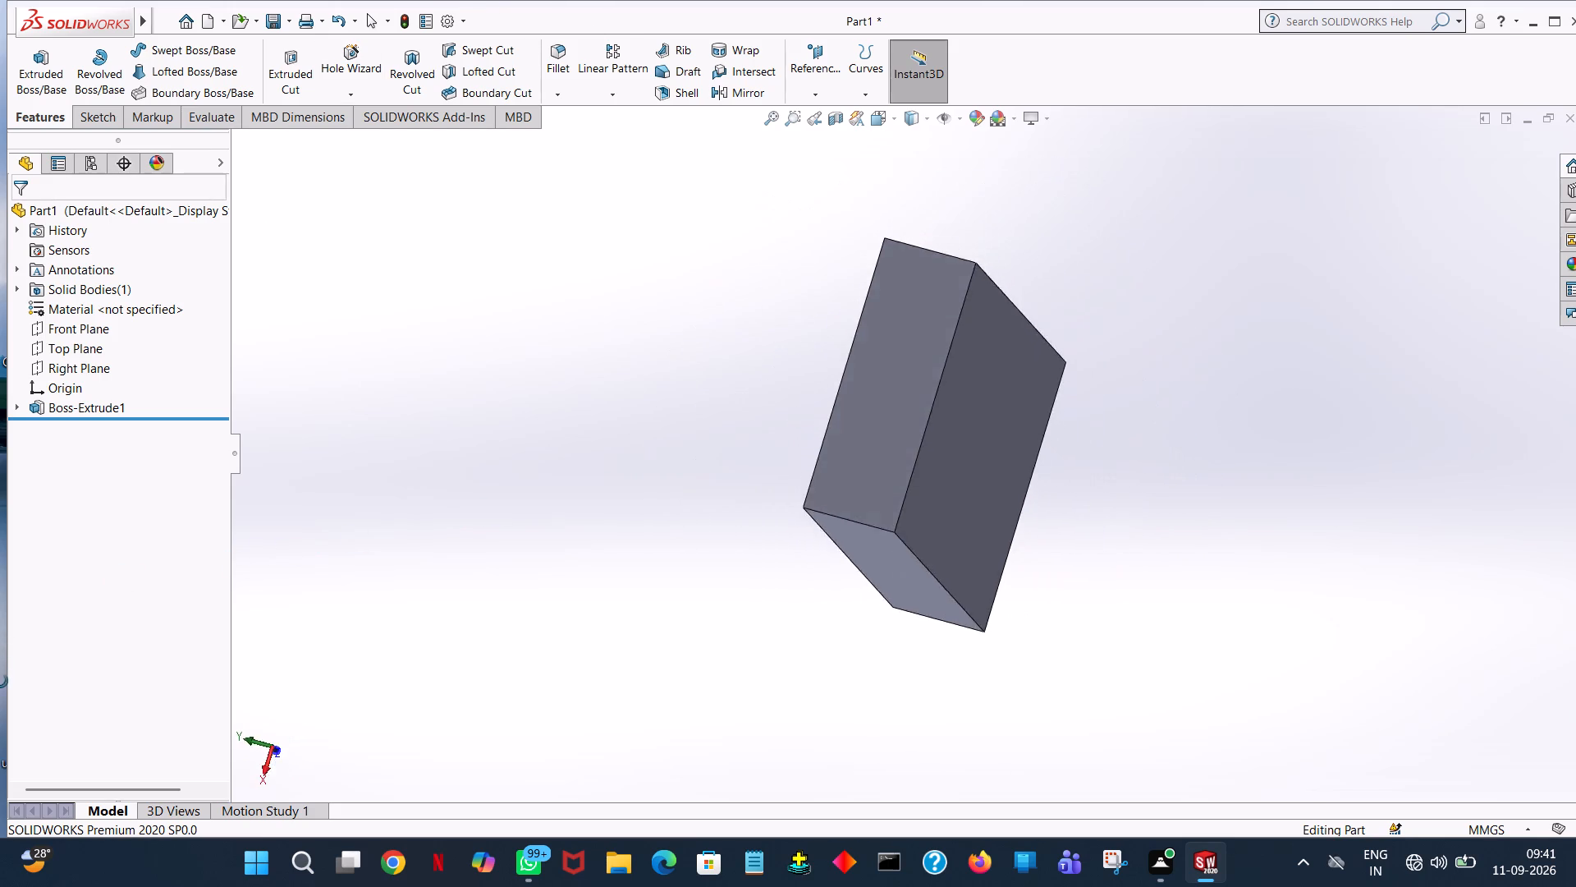
middle_click_drag(0, 681, 858, 786)
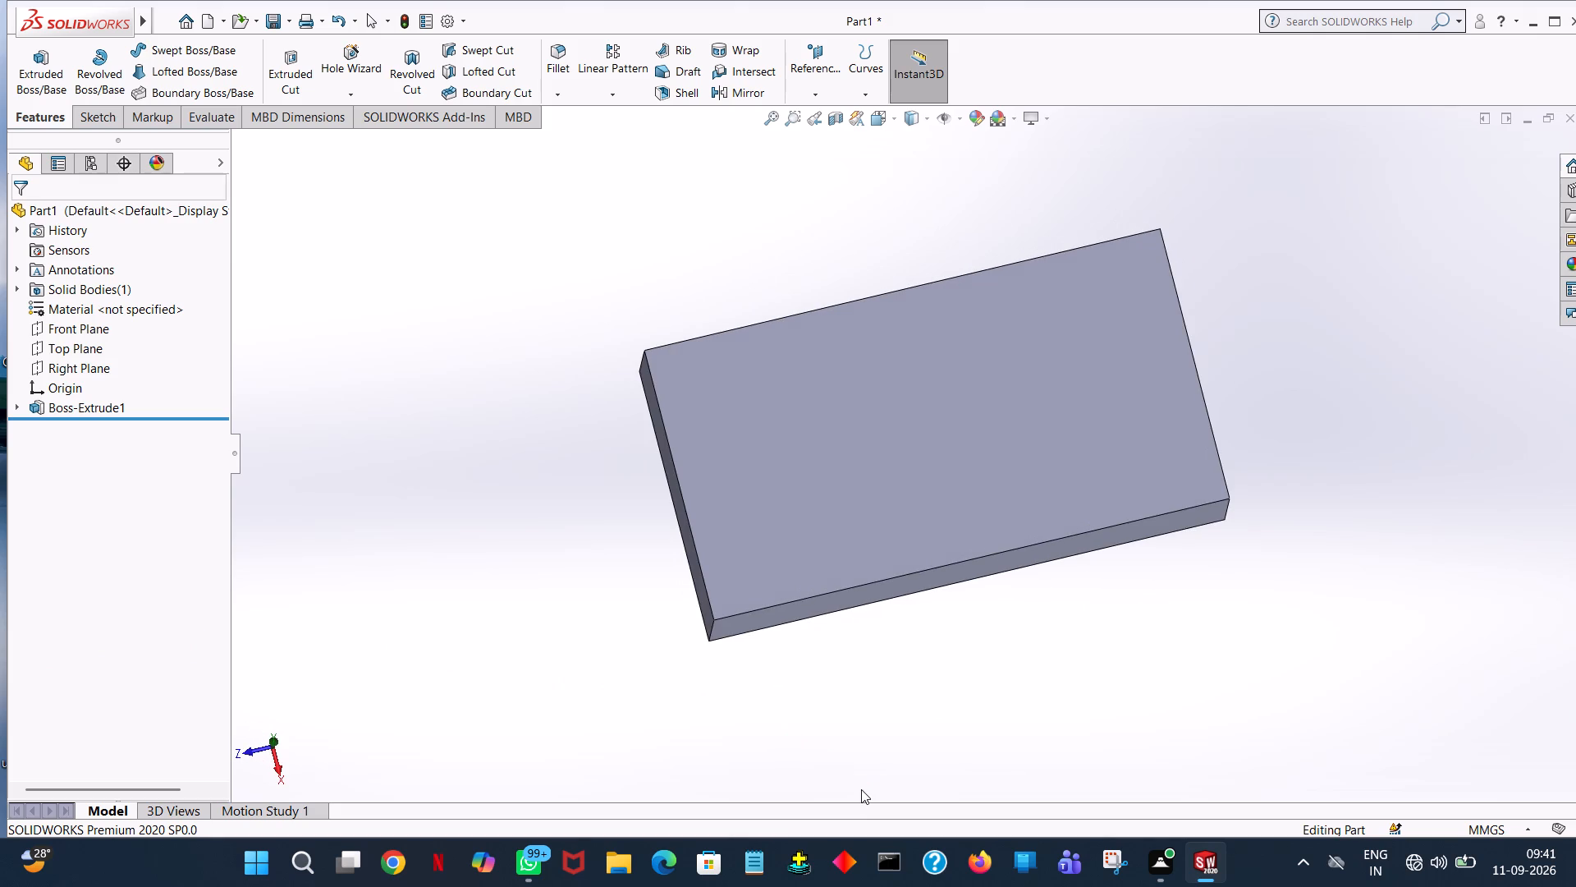
key("ctrl+7")
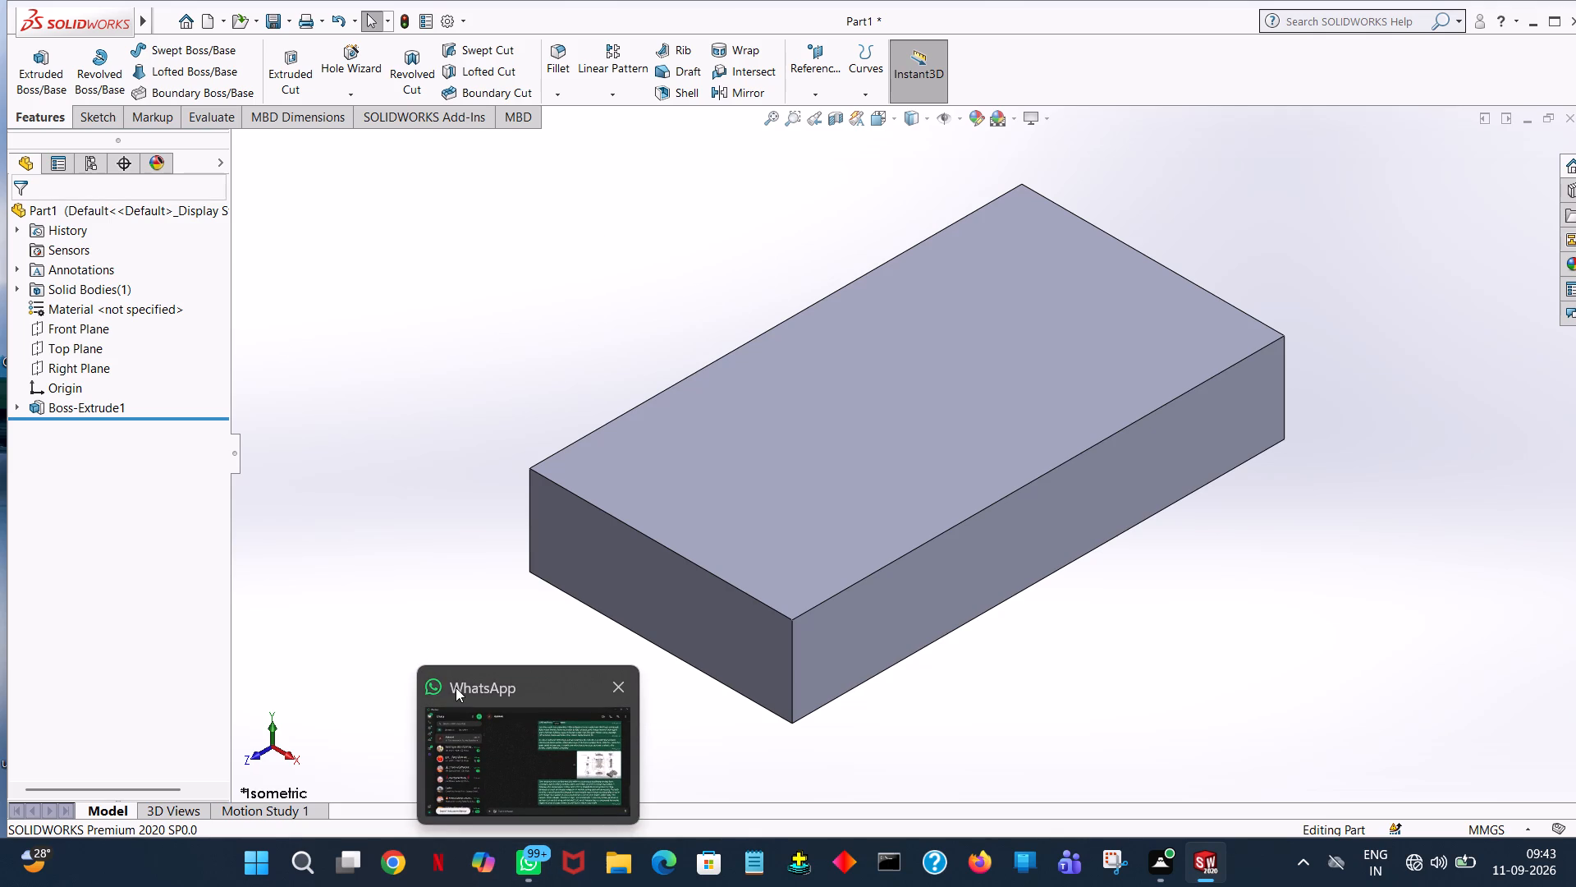
Switch to the WhatsApp window to consult the open chat.
left_click(481, 669)
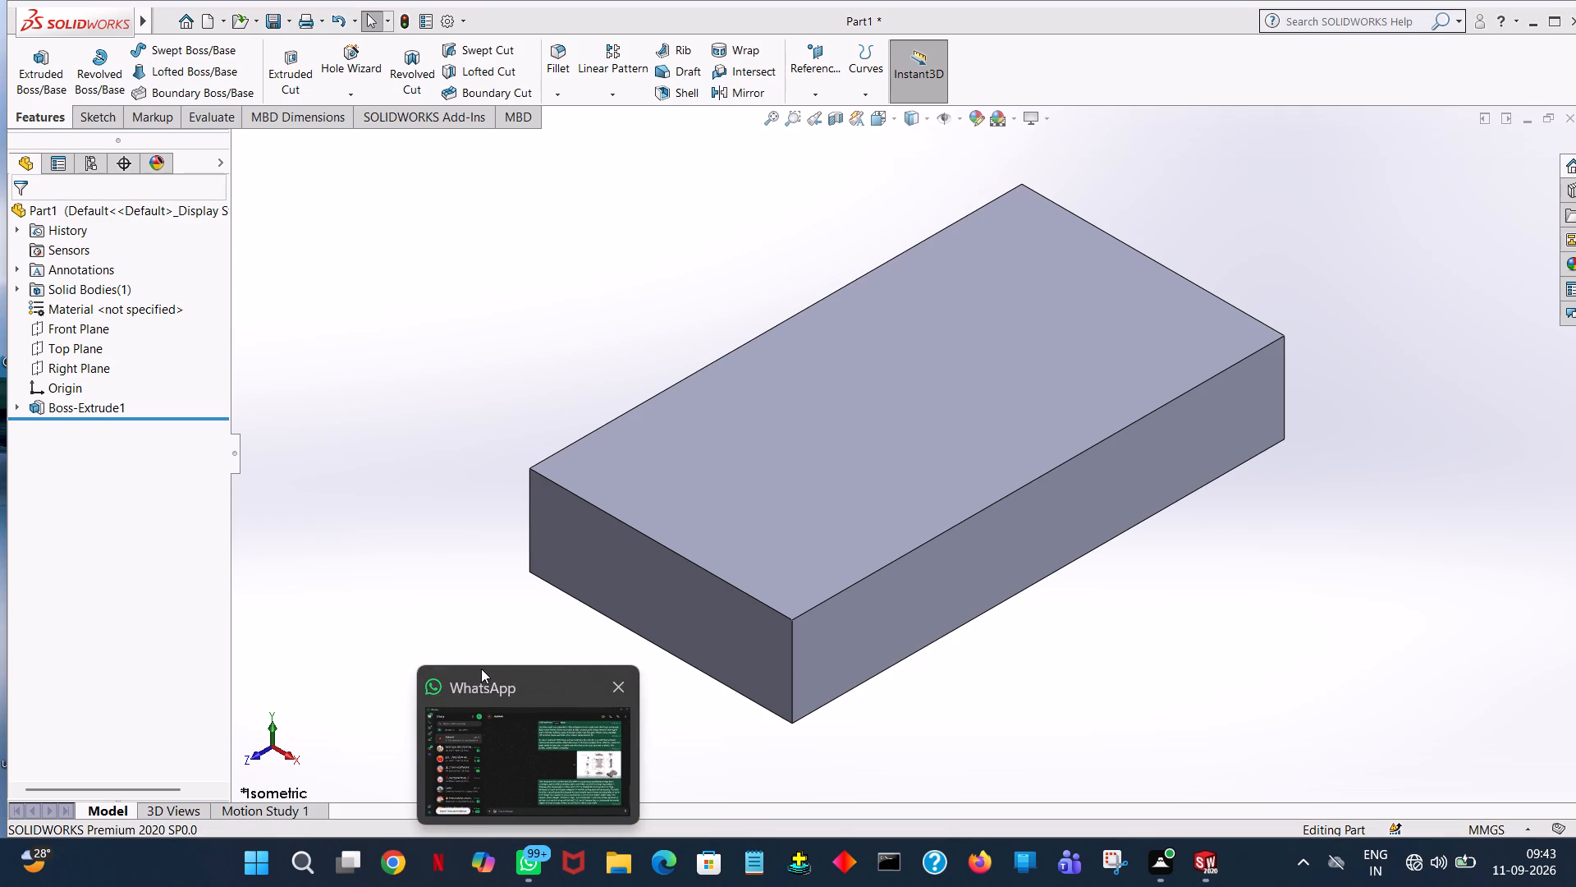
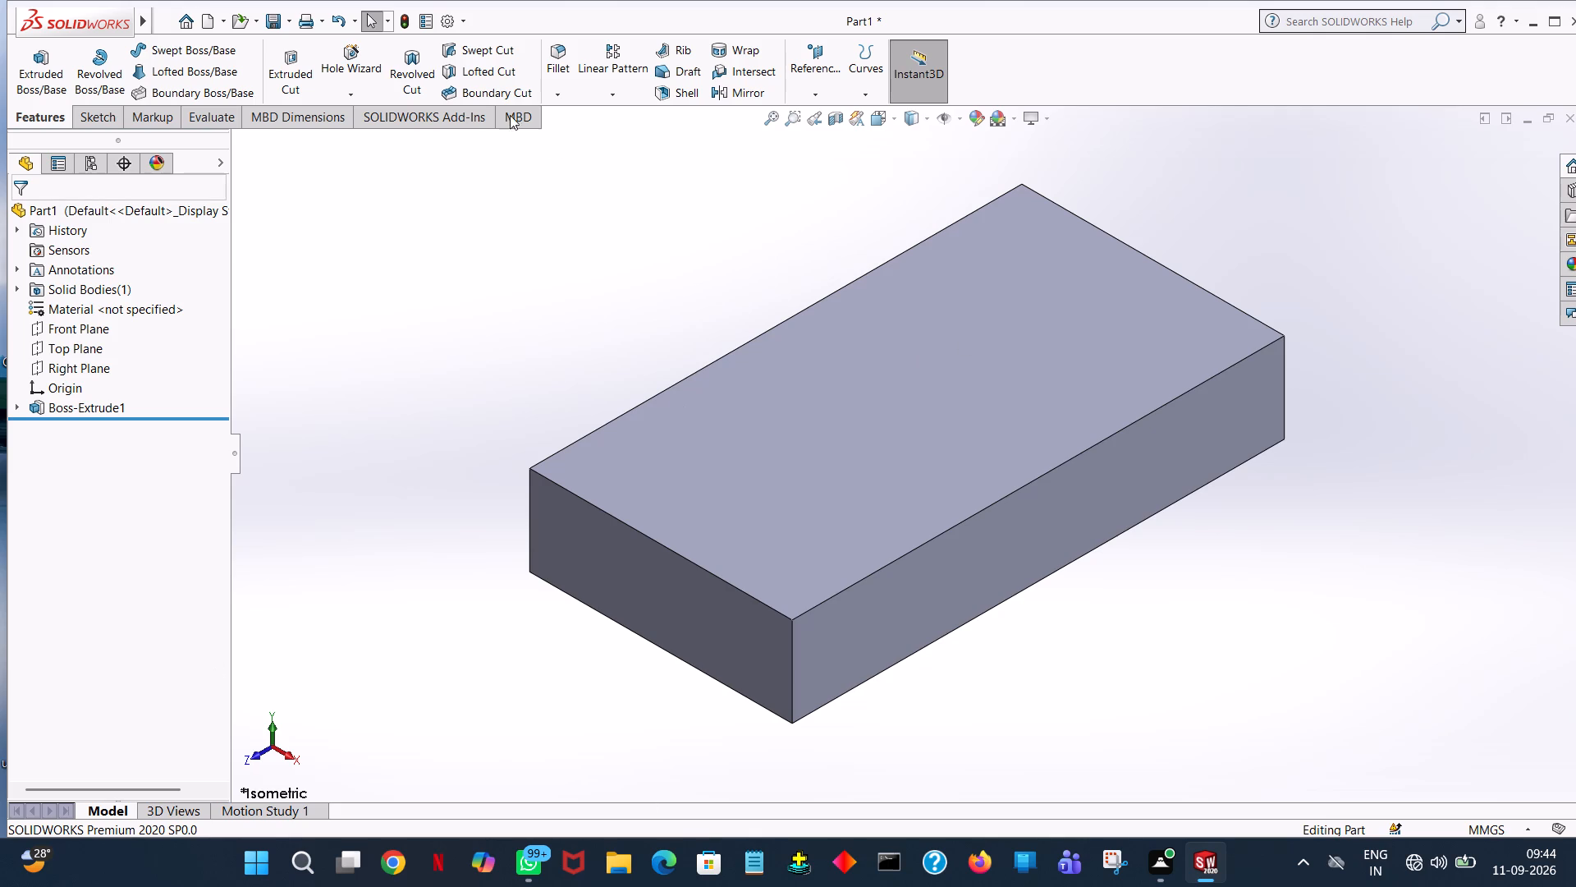
Start an Extruded Boss/Base sketch on the block's long +X side face and view it face-on.
left_click(48, 67)
left_click(875, 608)
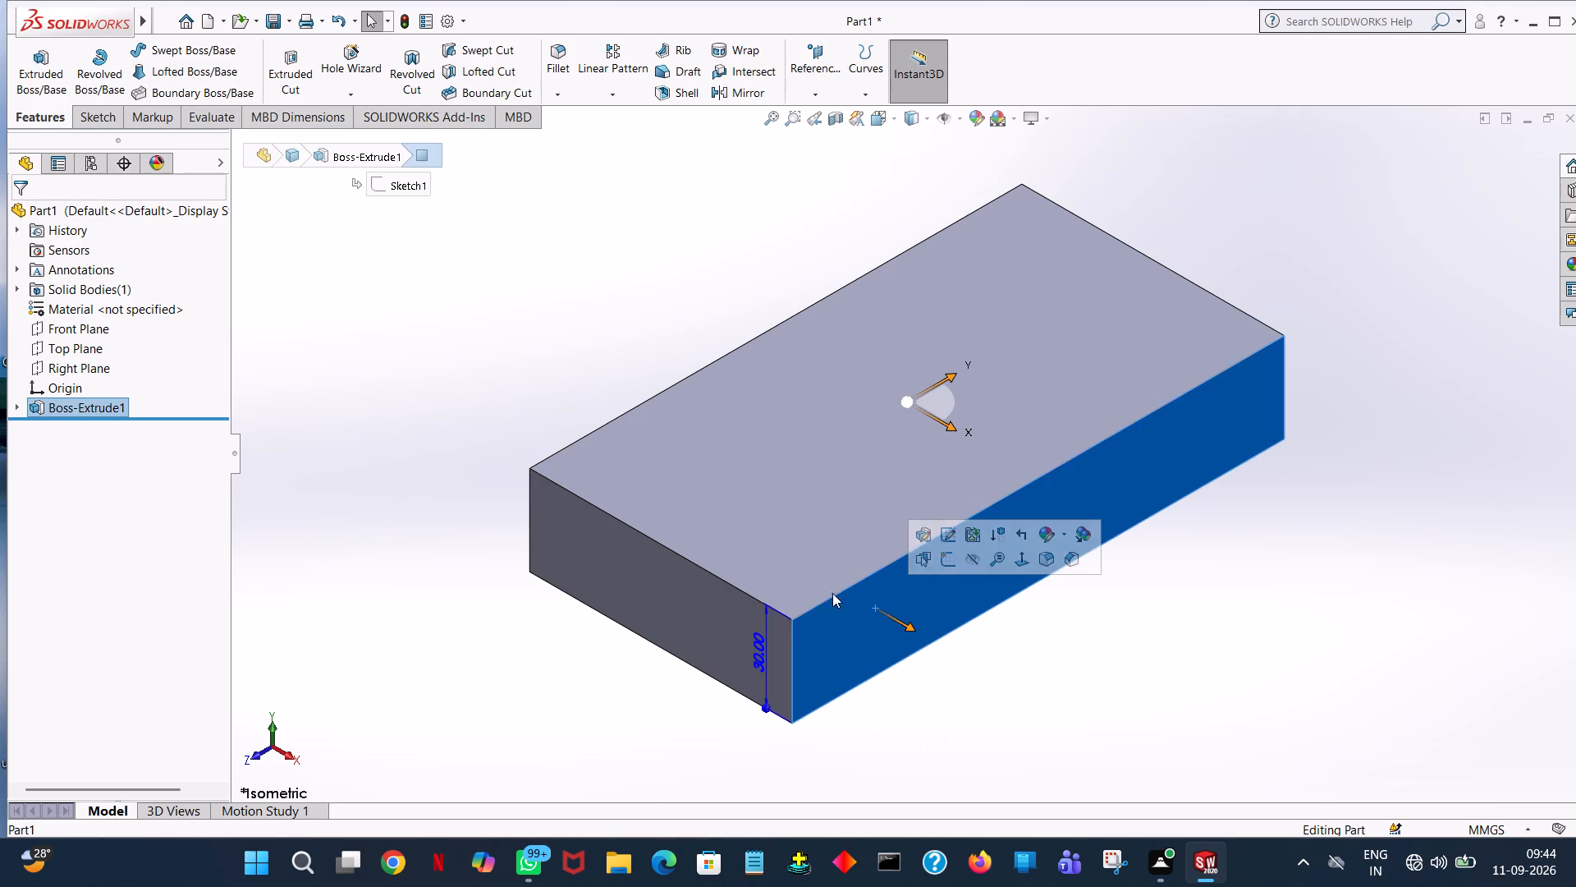
left_click(325, 295)
left_click(36, 54)
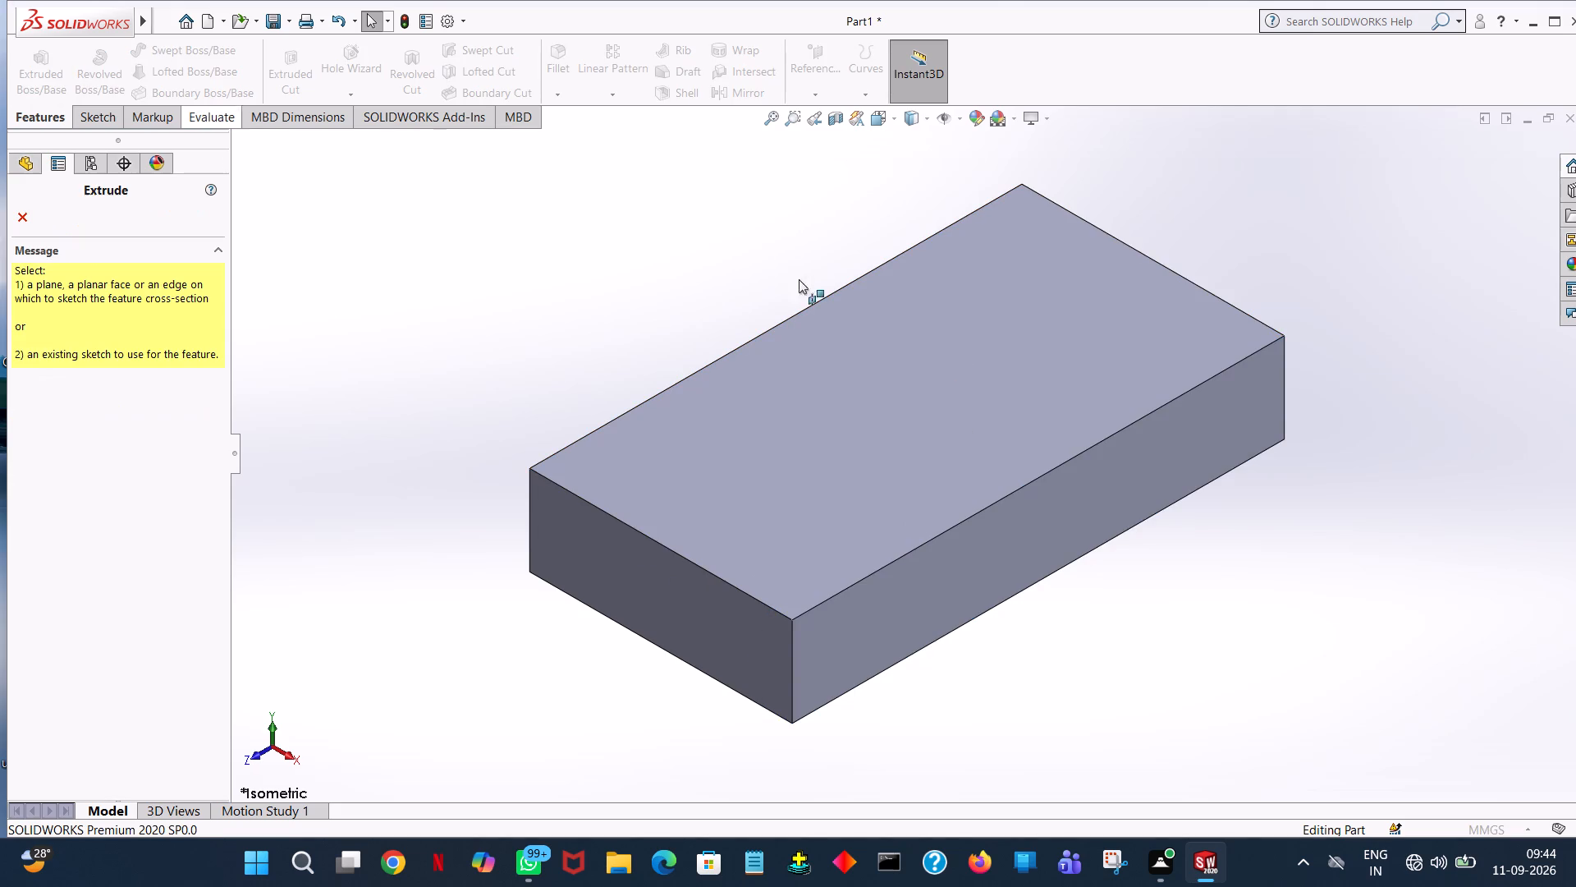
left_click(955, 599)
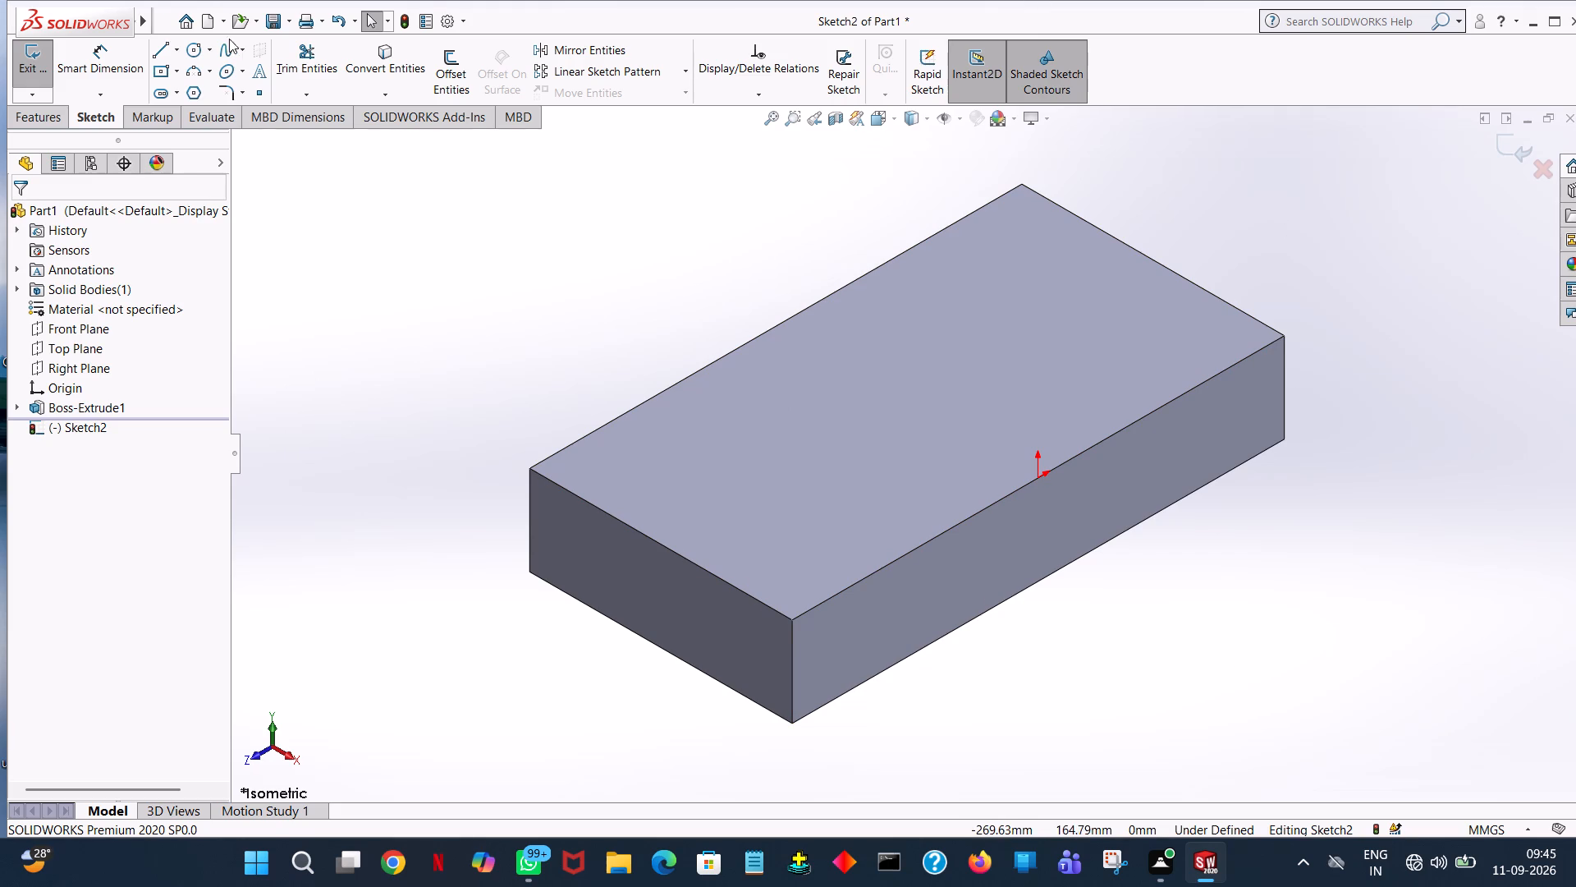
key("space")
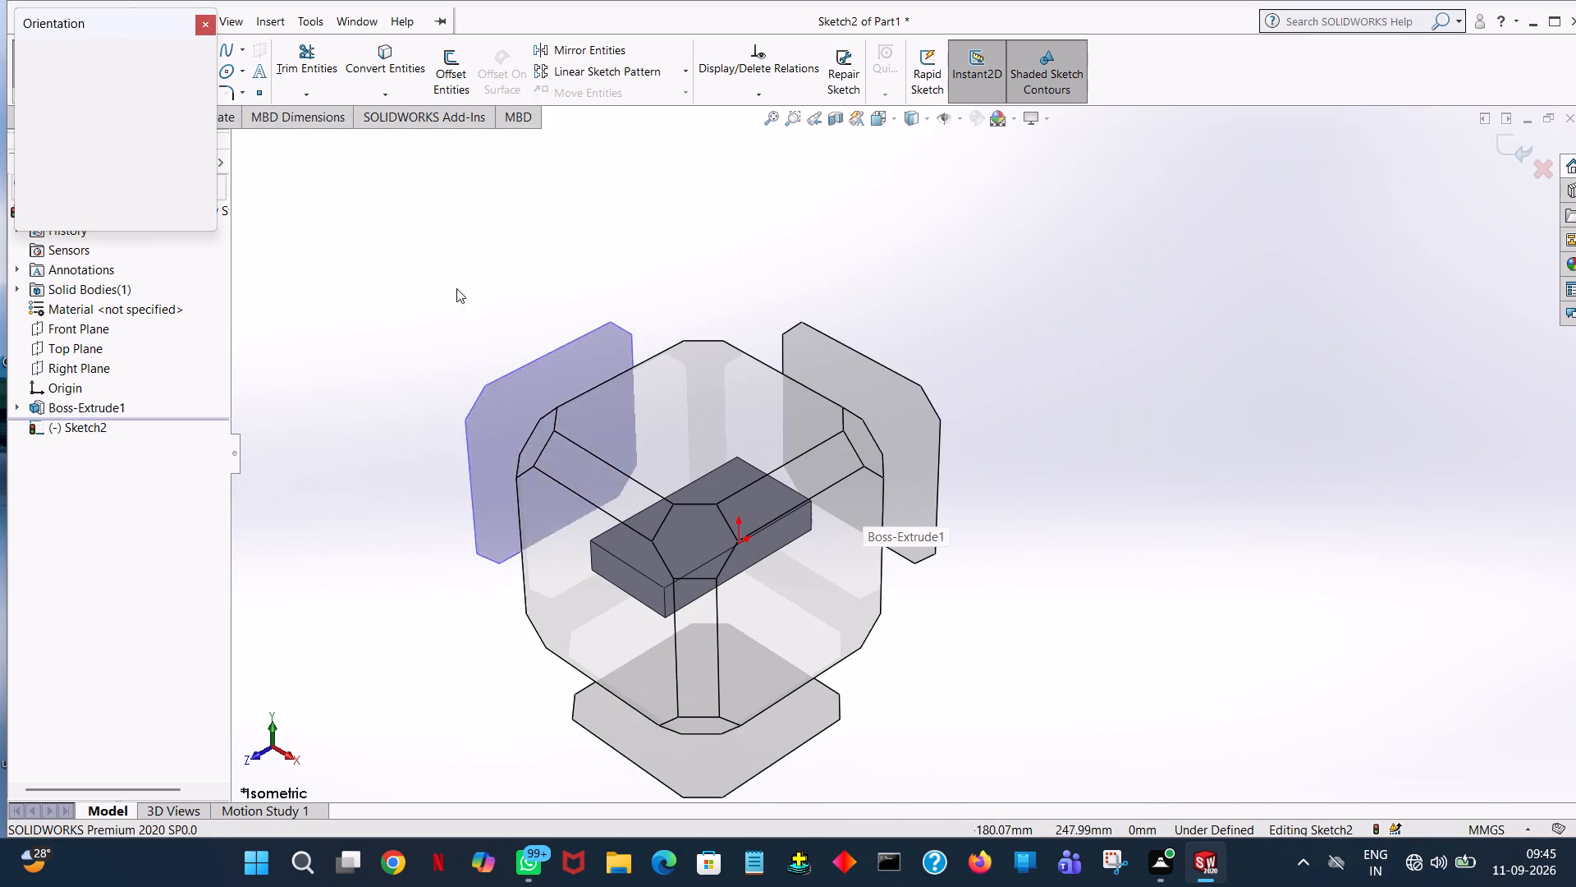
left_click(200, 124)
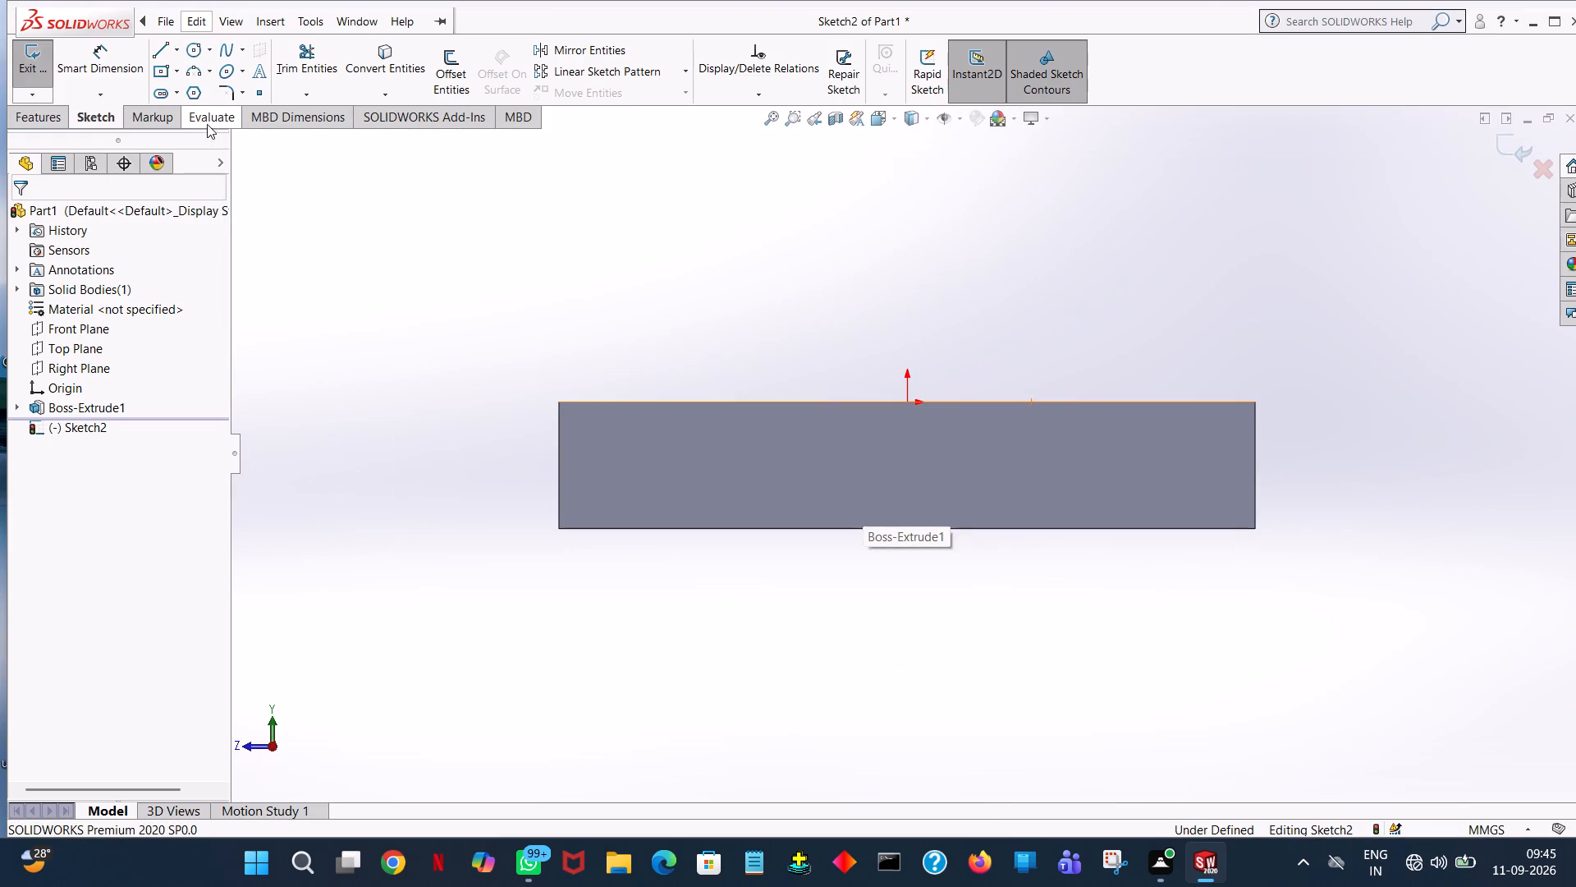
left_click(103, 128)
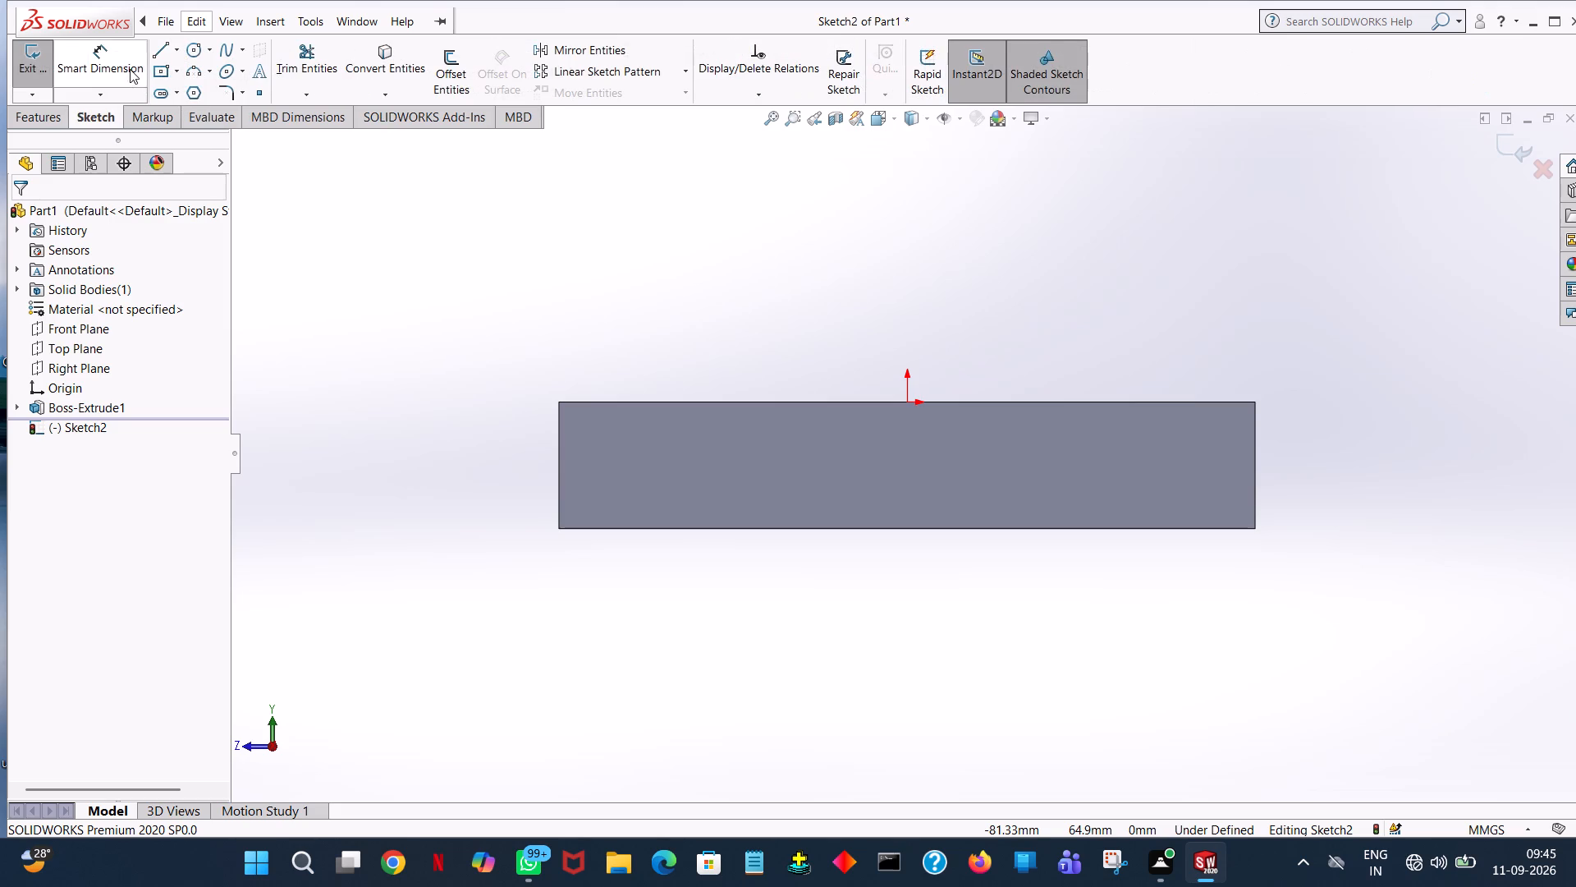
Sketch connected lines from the face's bottom corner at the +Z end: 30 mm up, 22 mm along the top edge, and 16 mm down.
left_click(159, 55)
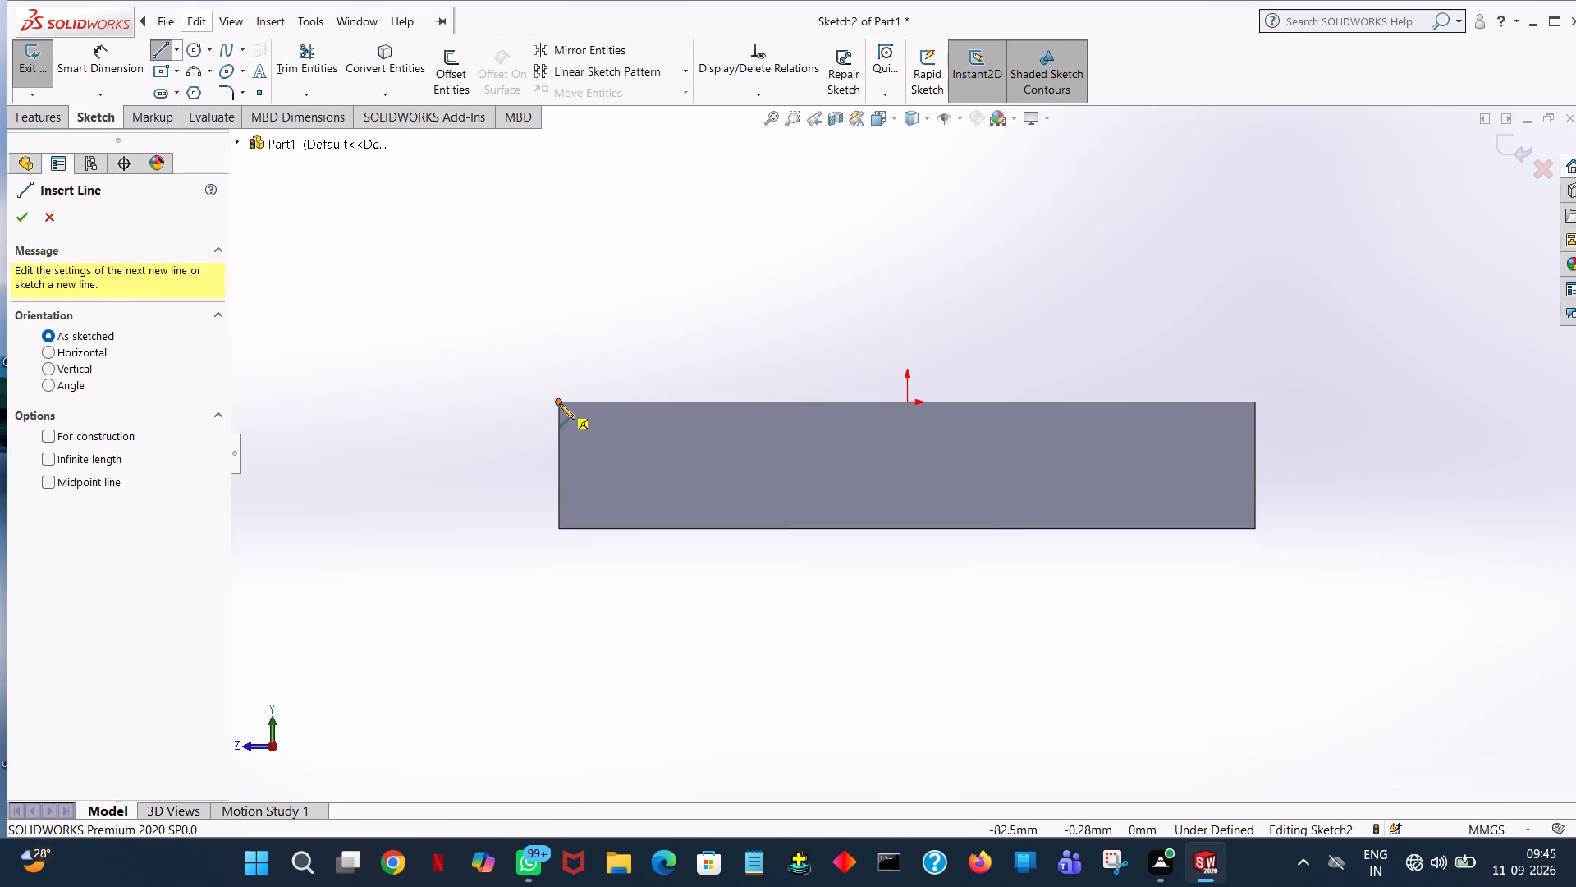
left_click(559, 529)
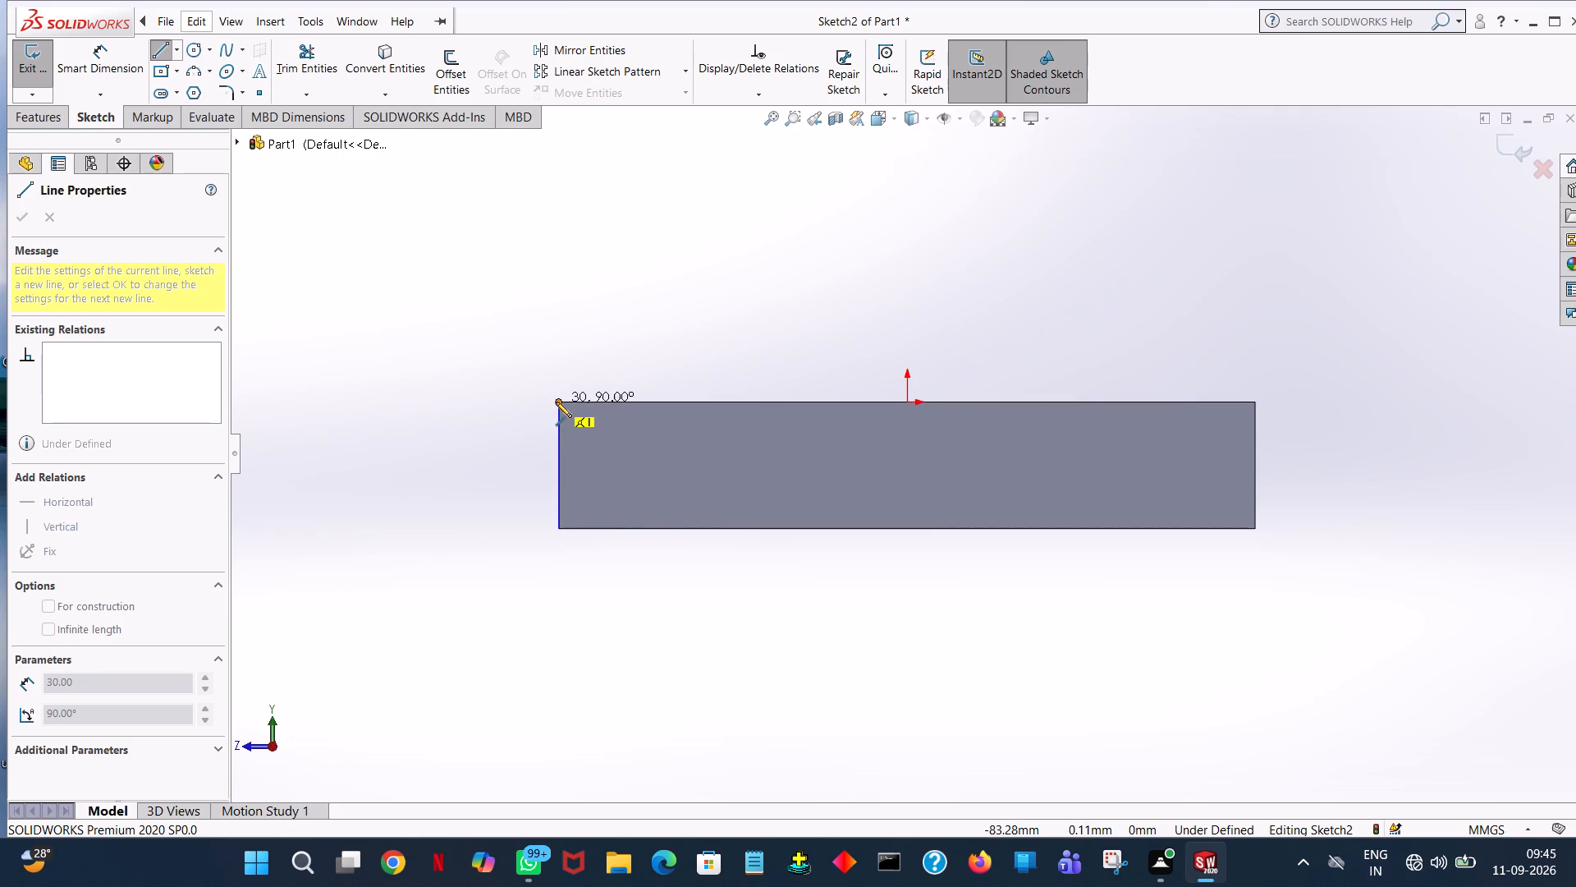
left_click(557, 402)
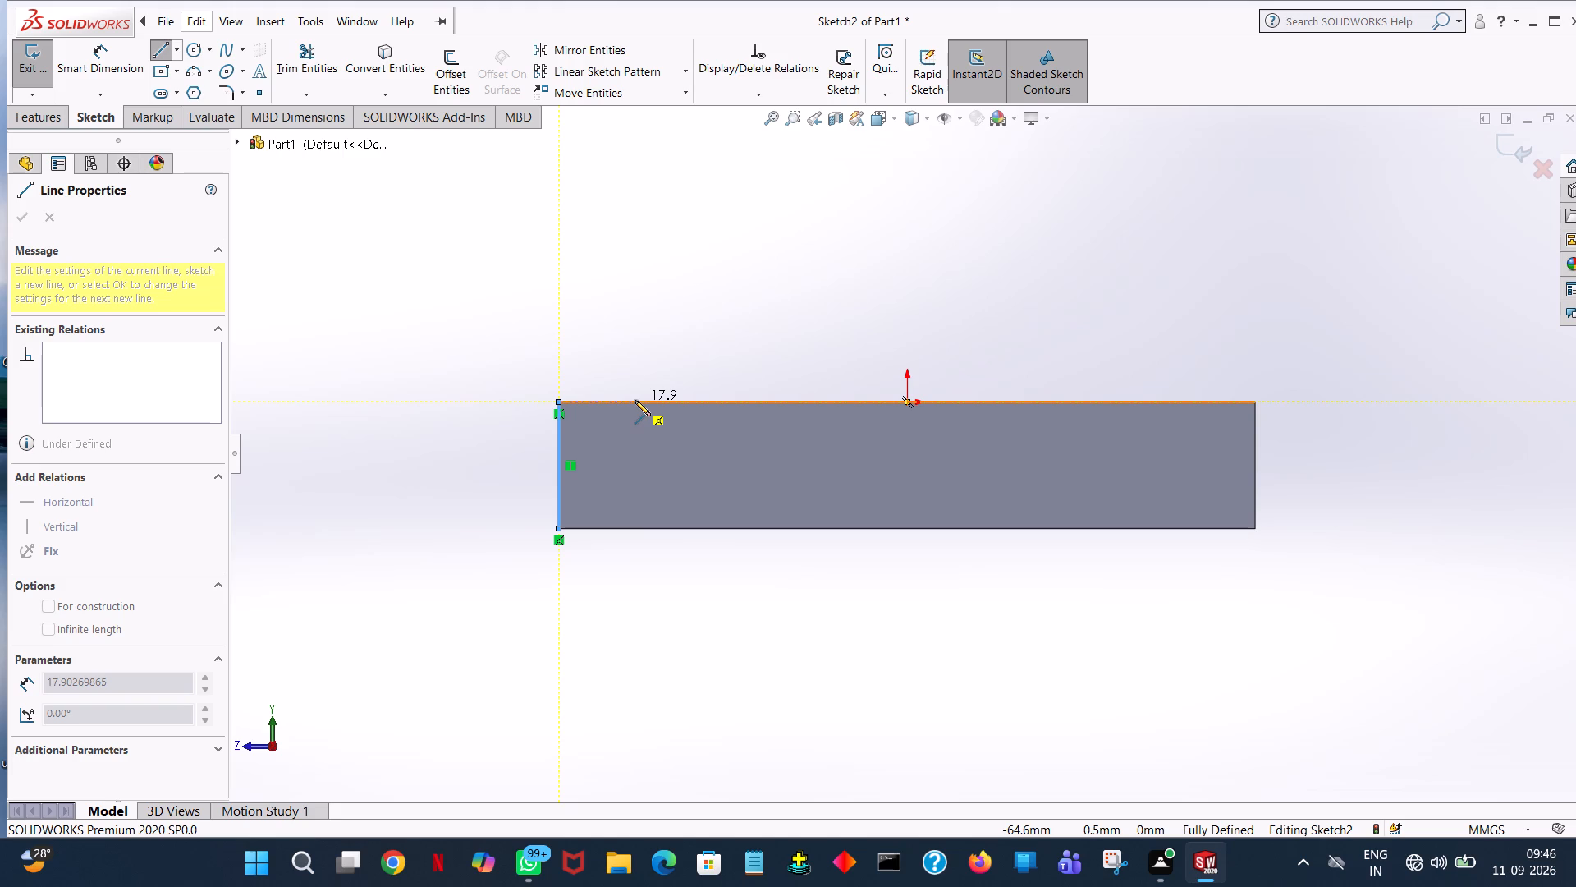
left_click(685, 401)
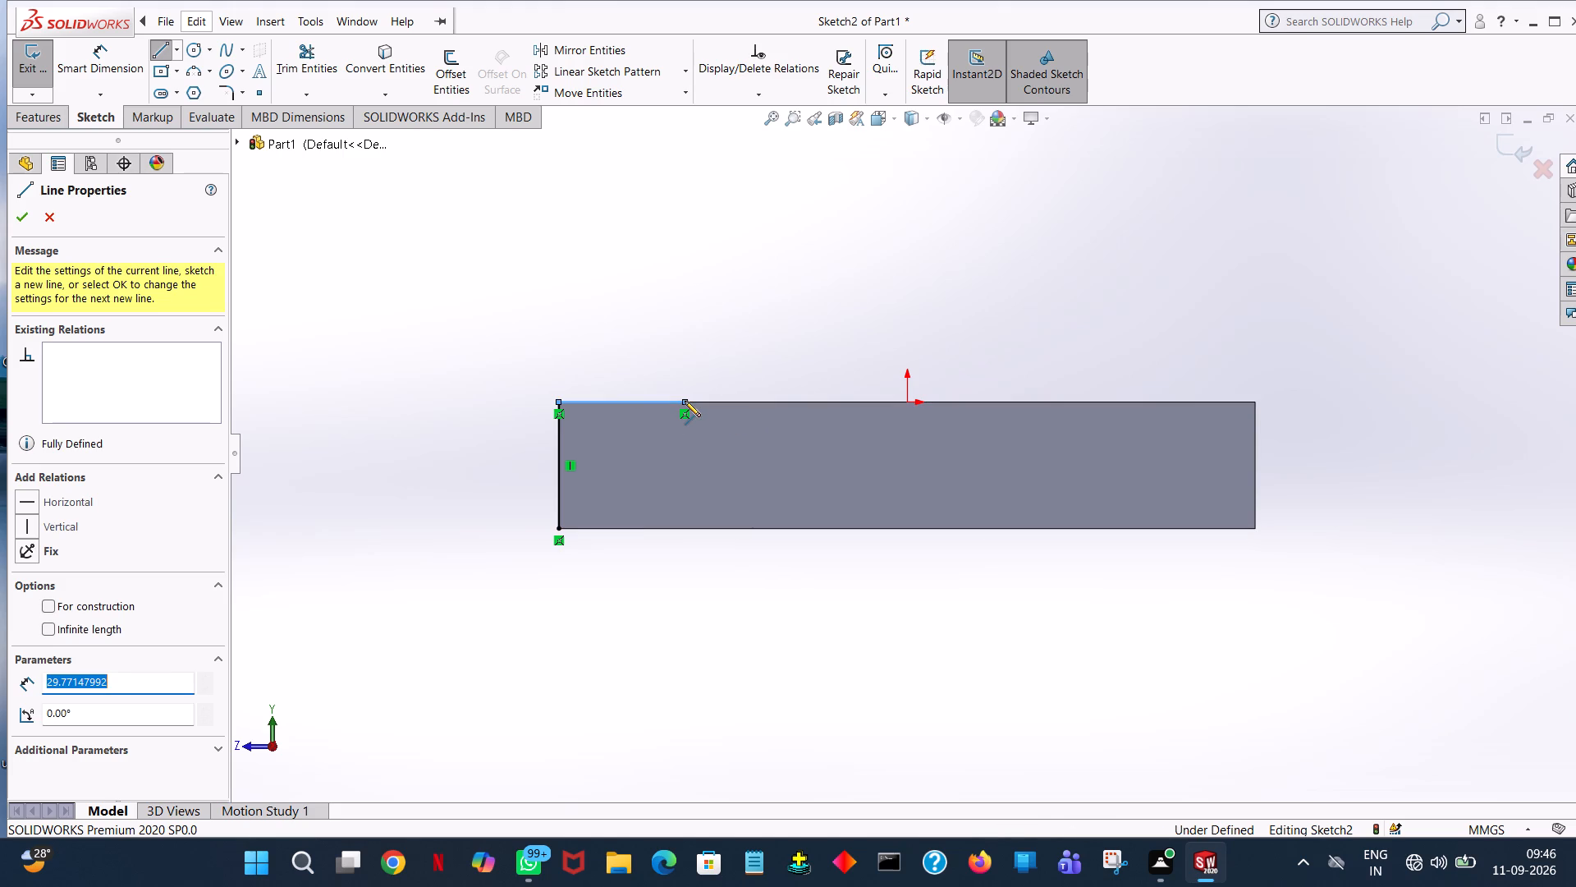
type("22")
key("Return")
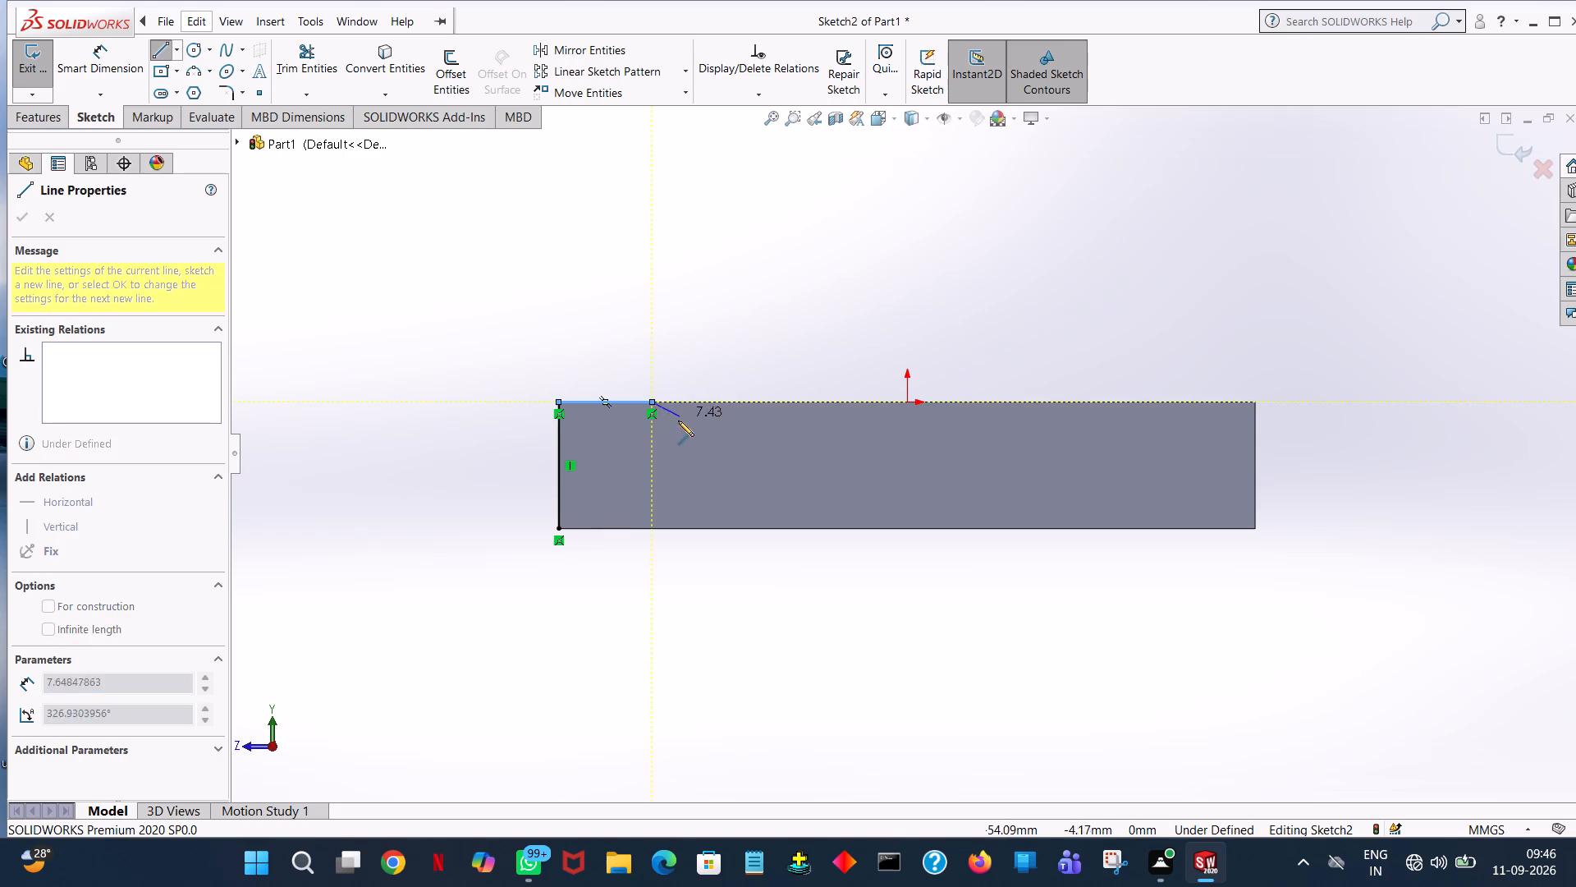
left_click(649, 472)
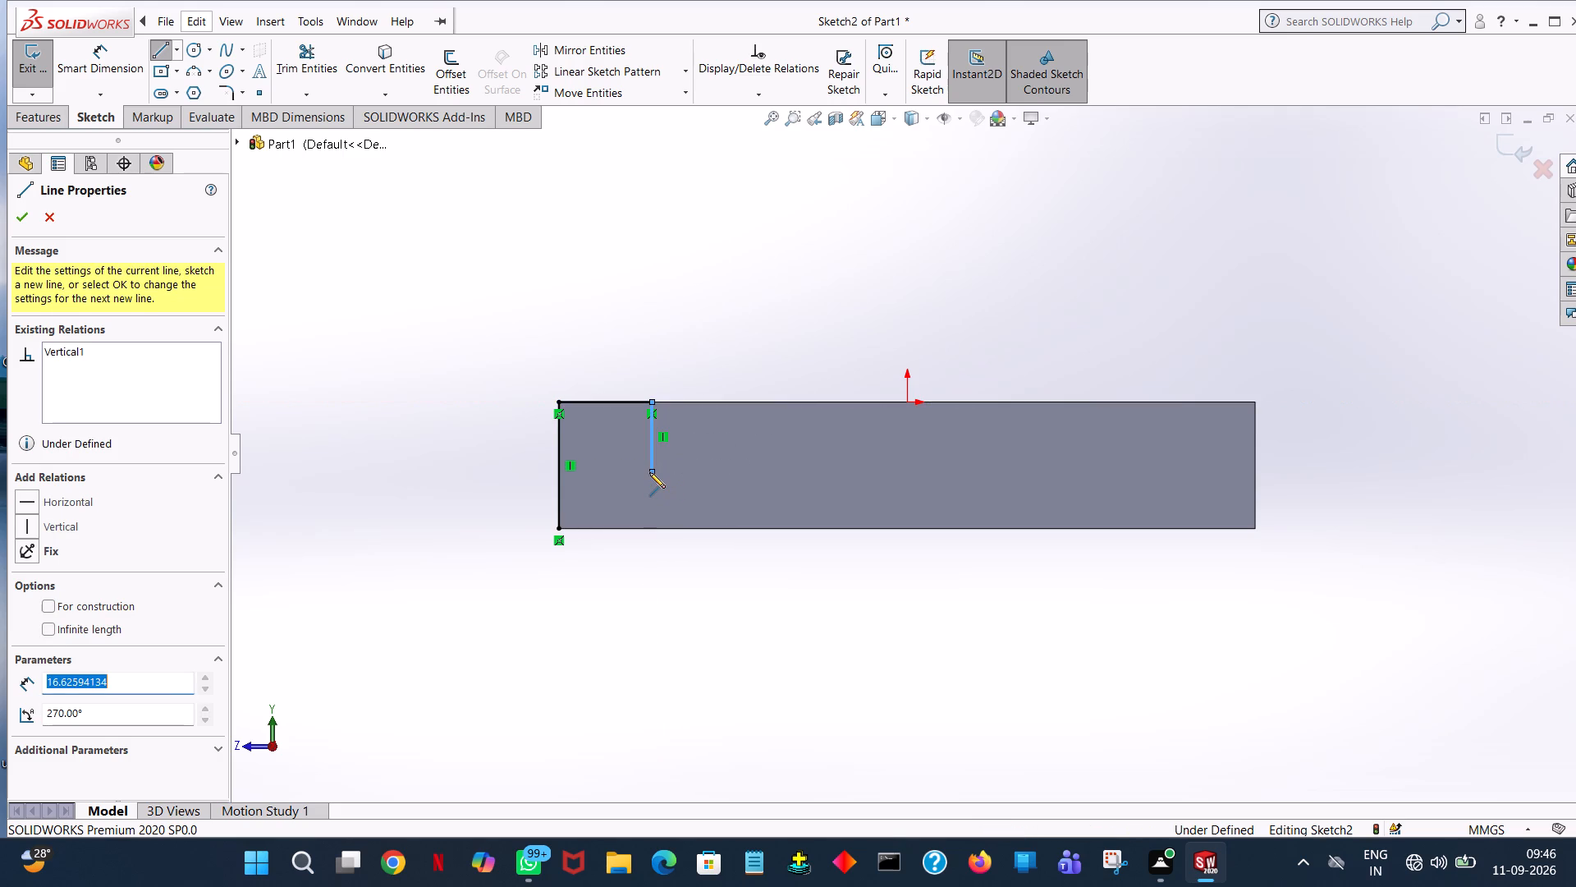
type("16")
key("Return")
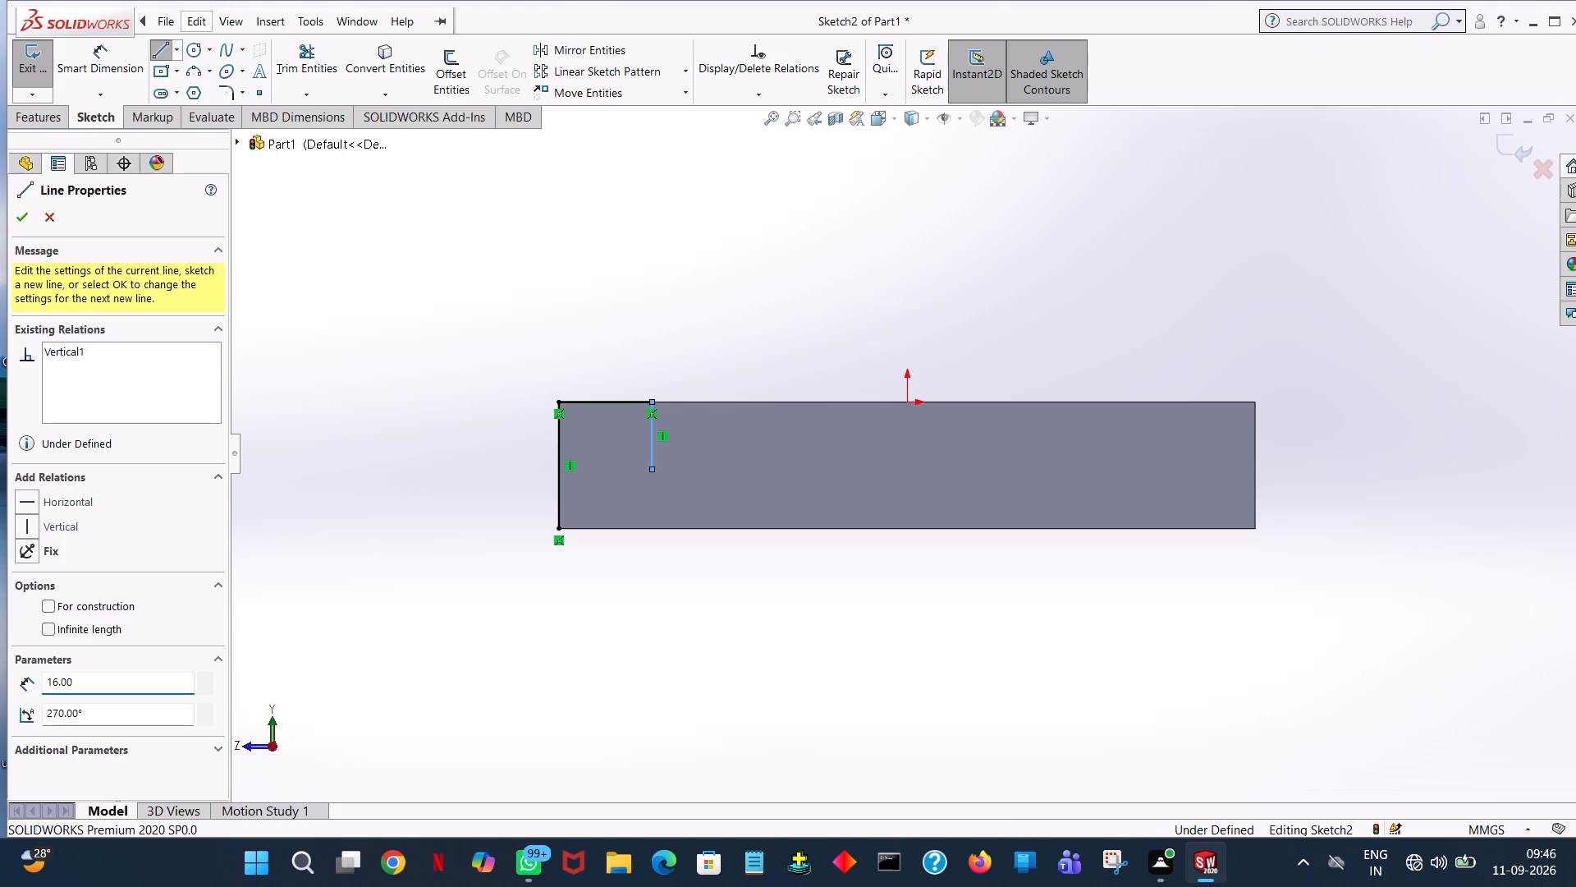
right_click(452, 247)
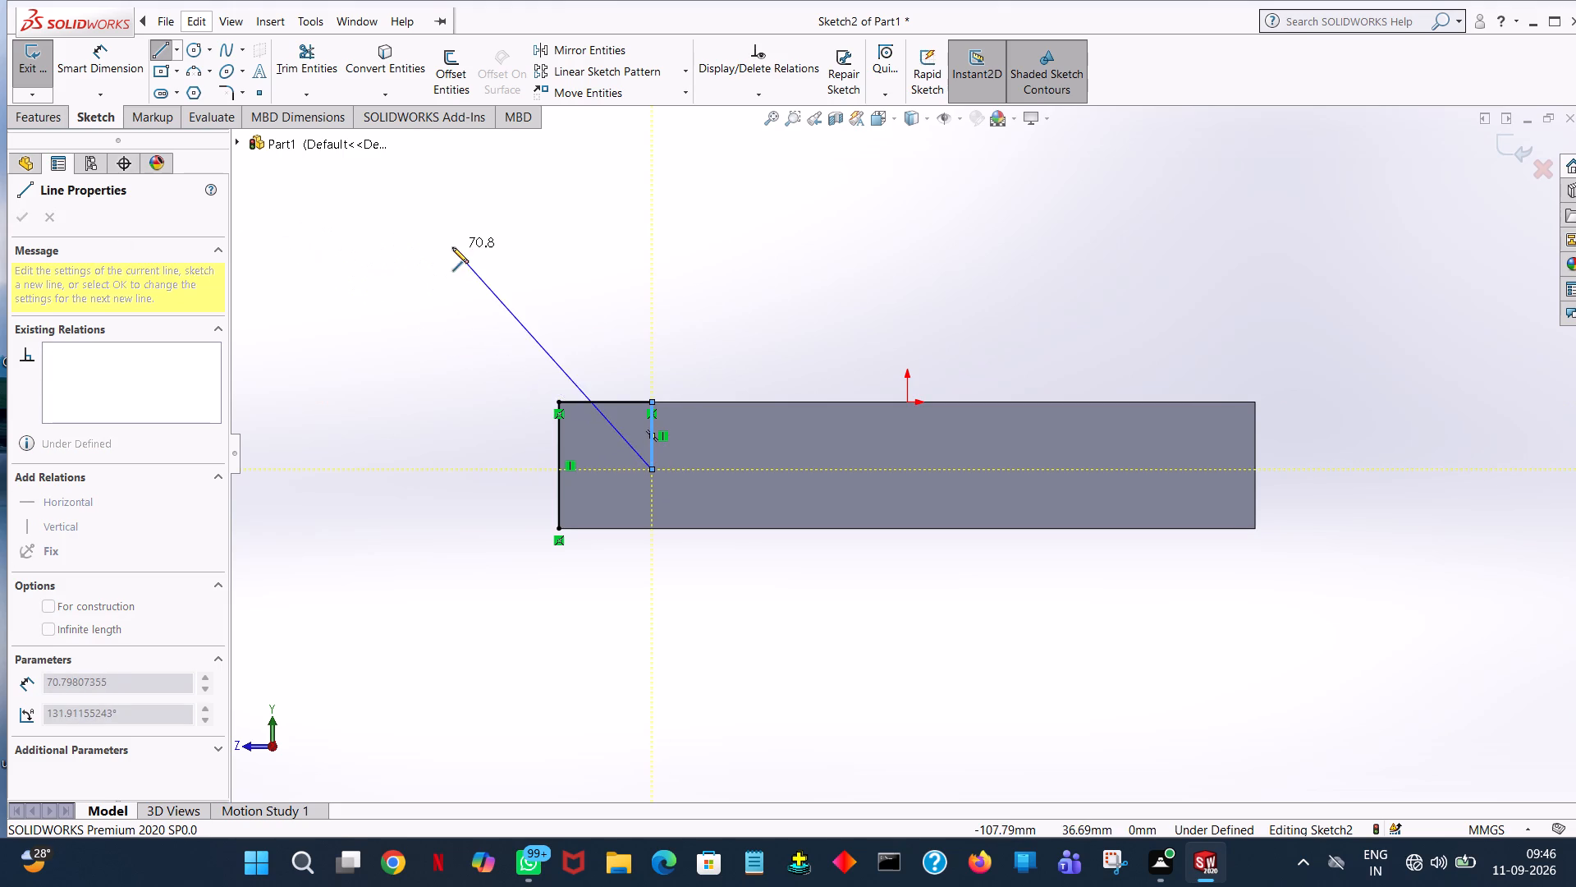
left_click(515, 253)
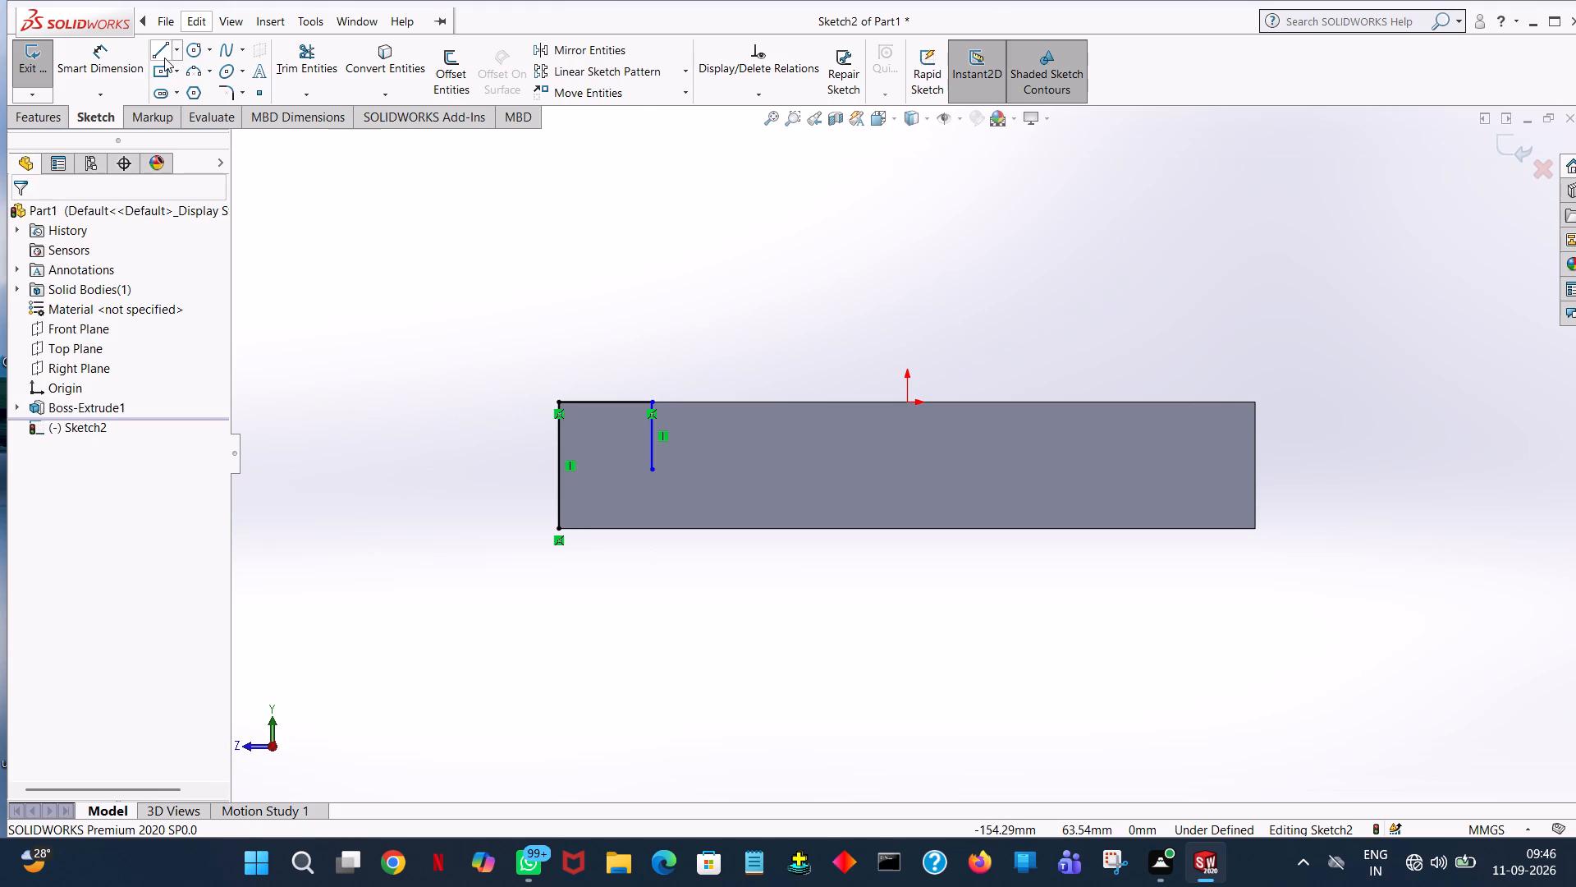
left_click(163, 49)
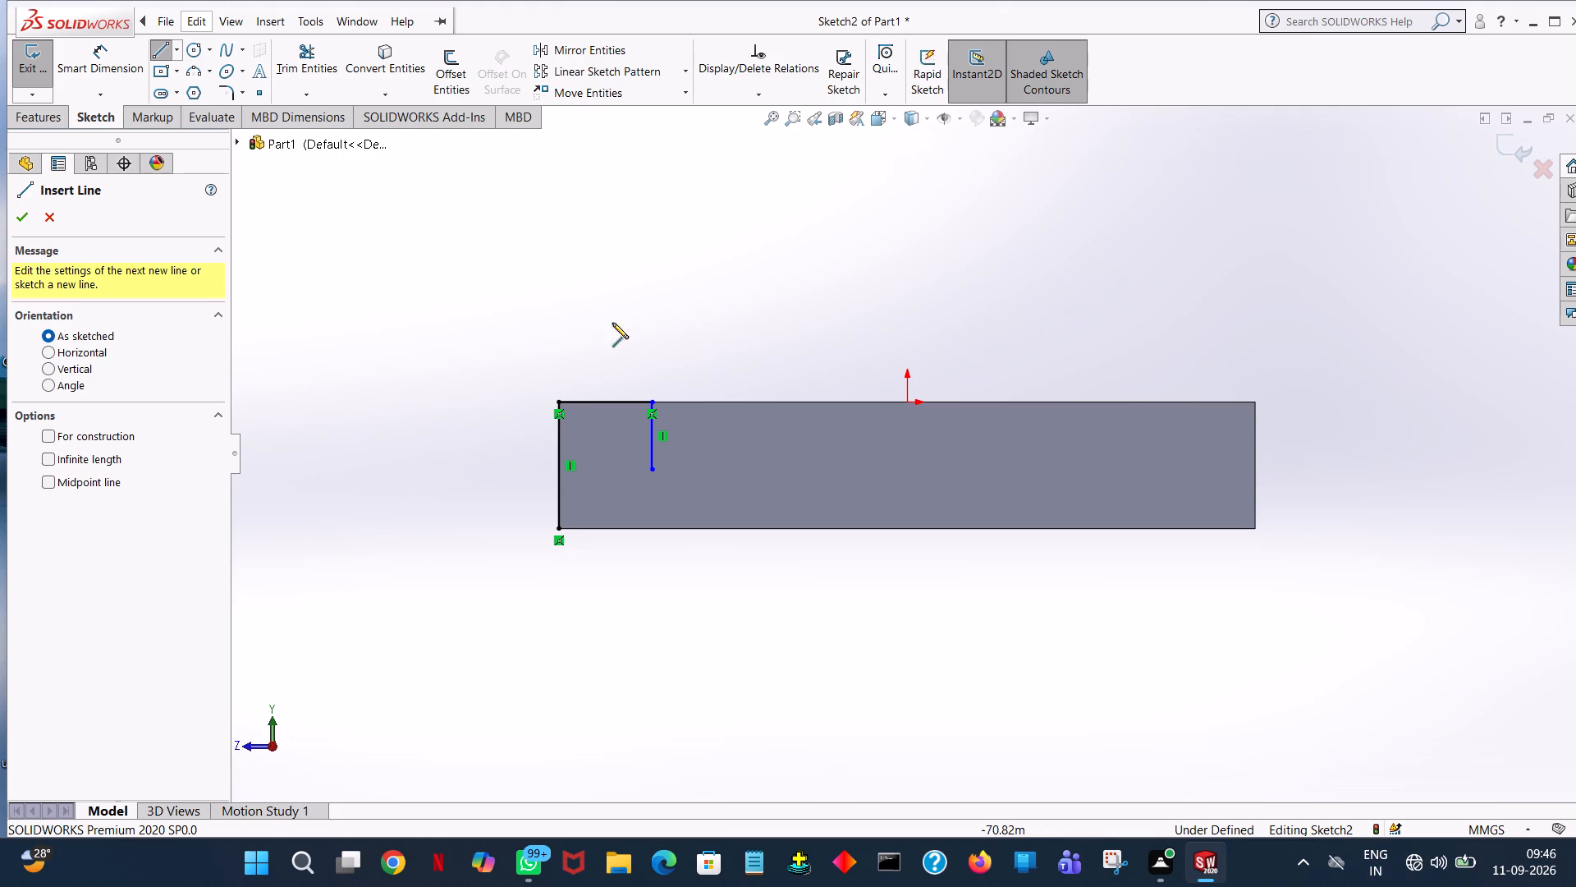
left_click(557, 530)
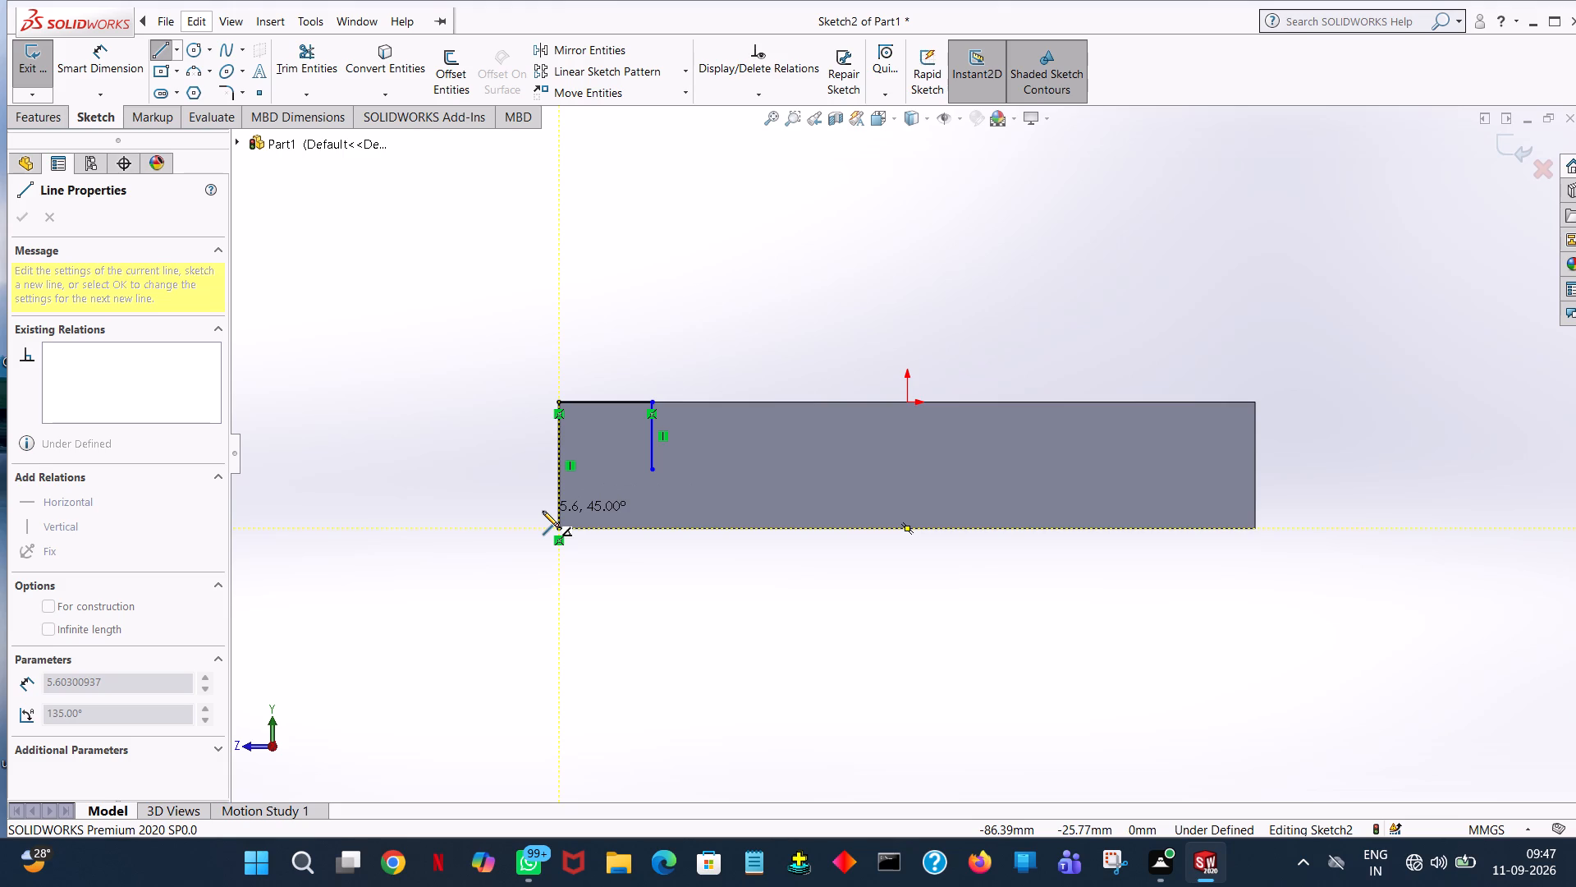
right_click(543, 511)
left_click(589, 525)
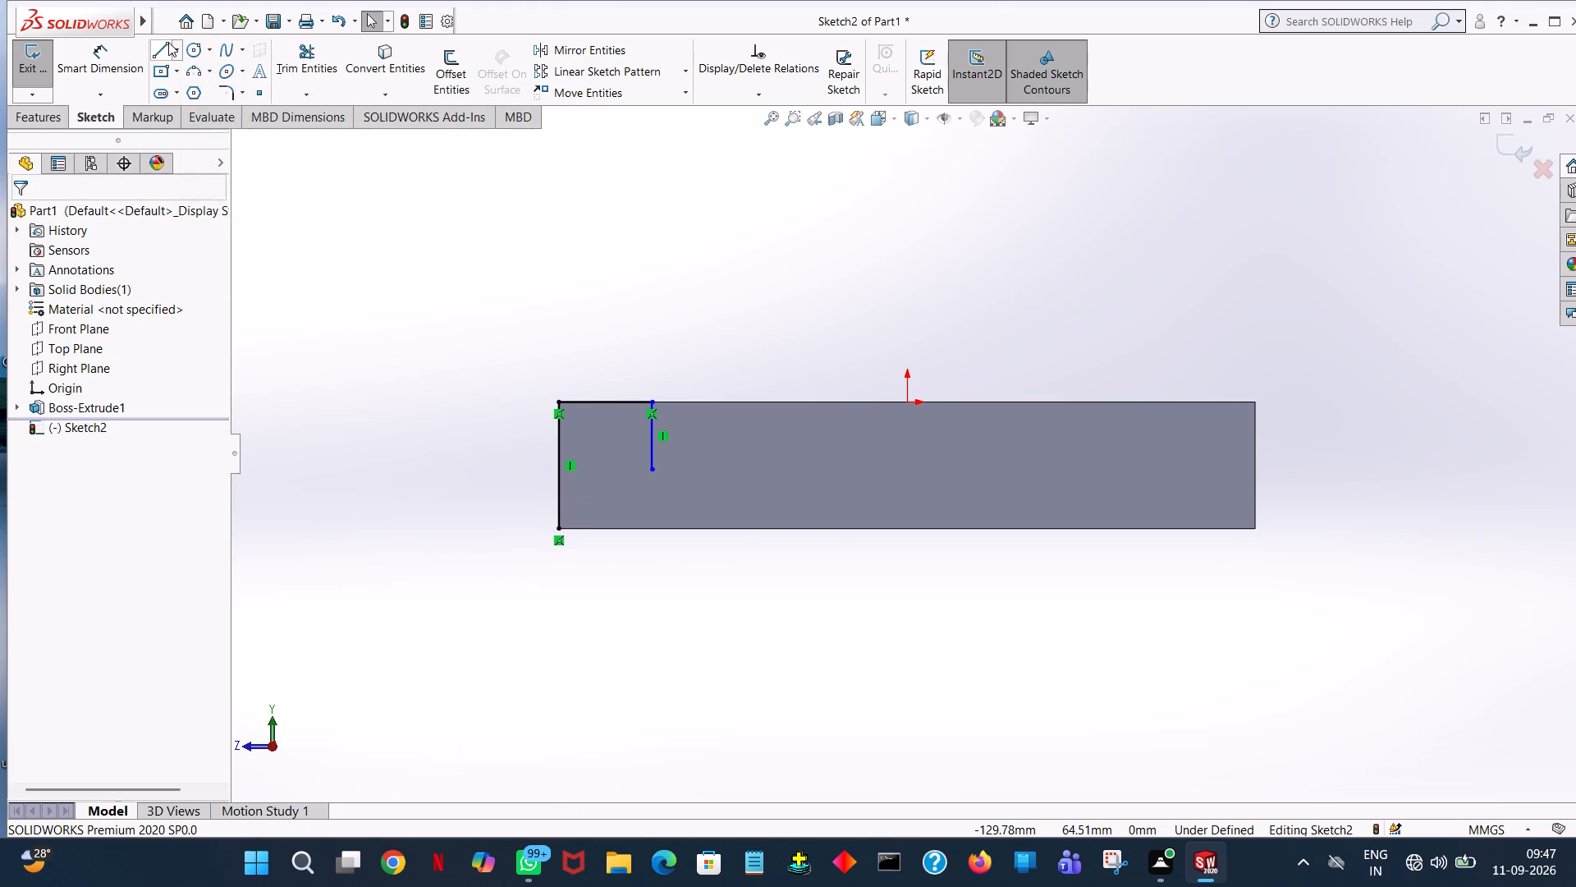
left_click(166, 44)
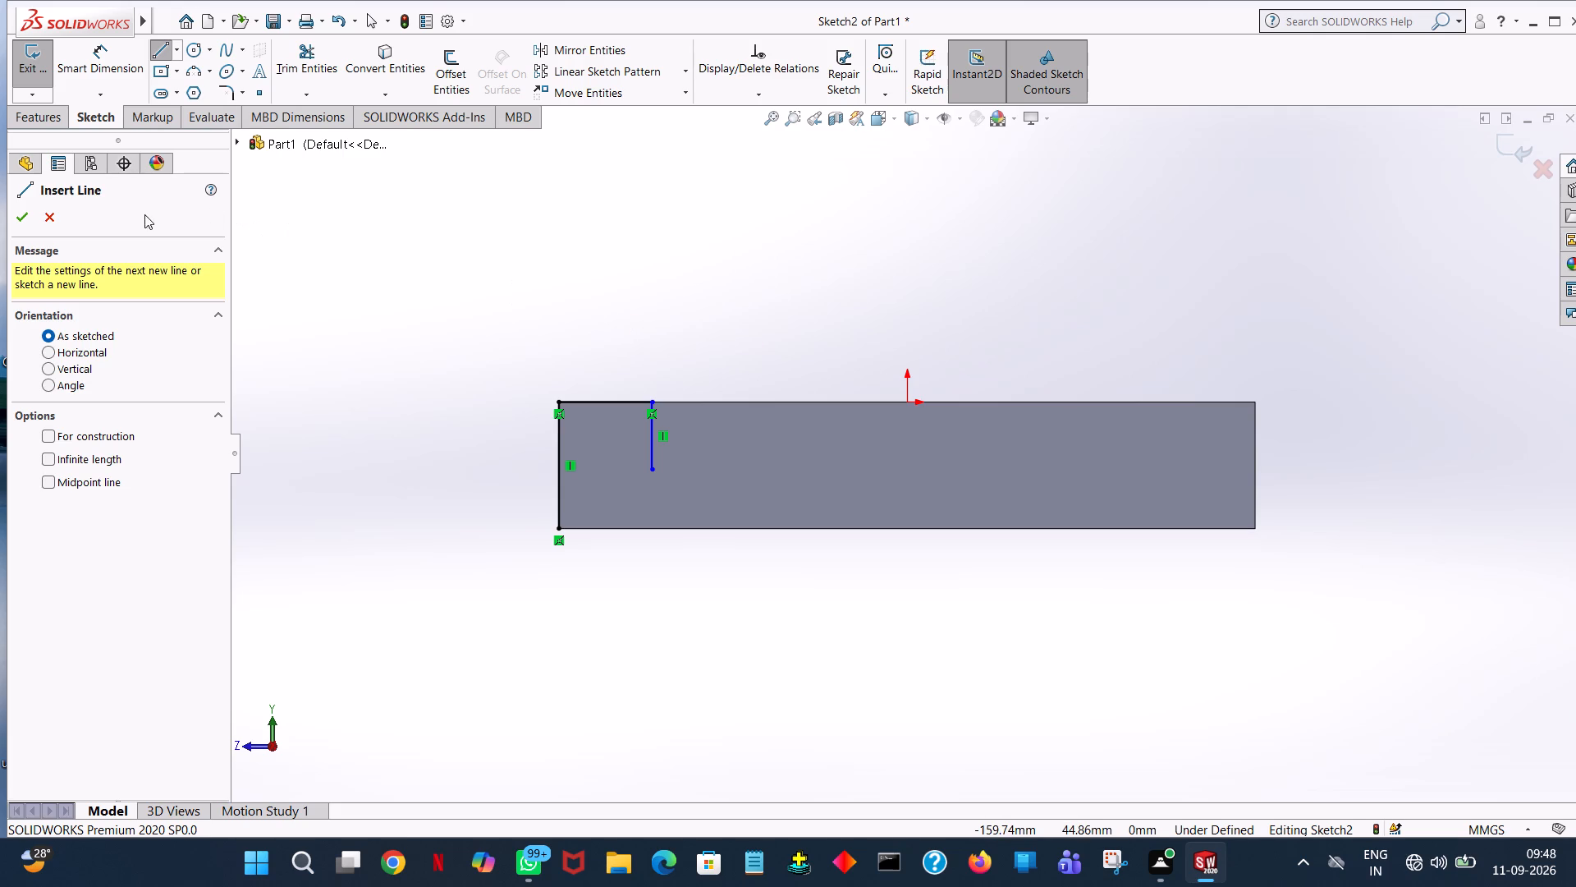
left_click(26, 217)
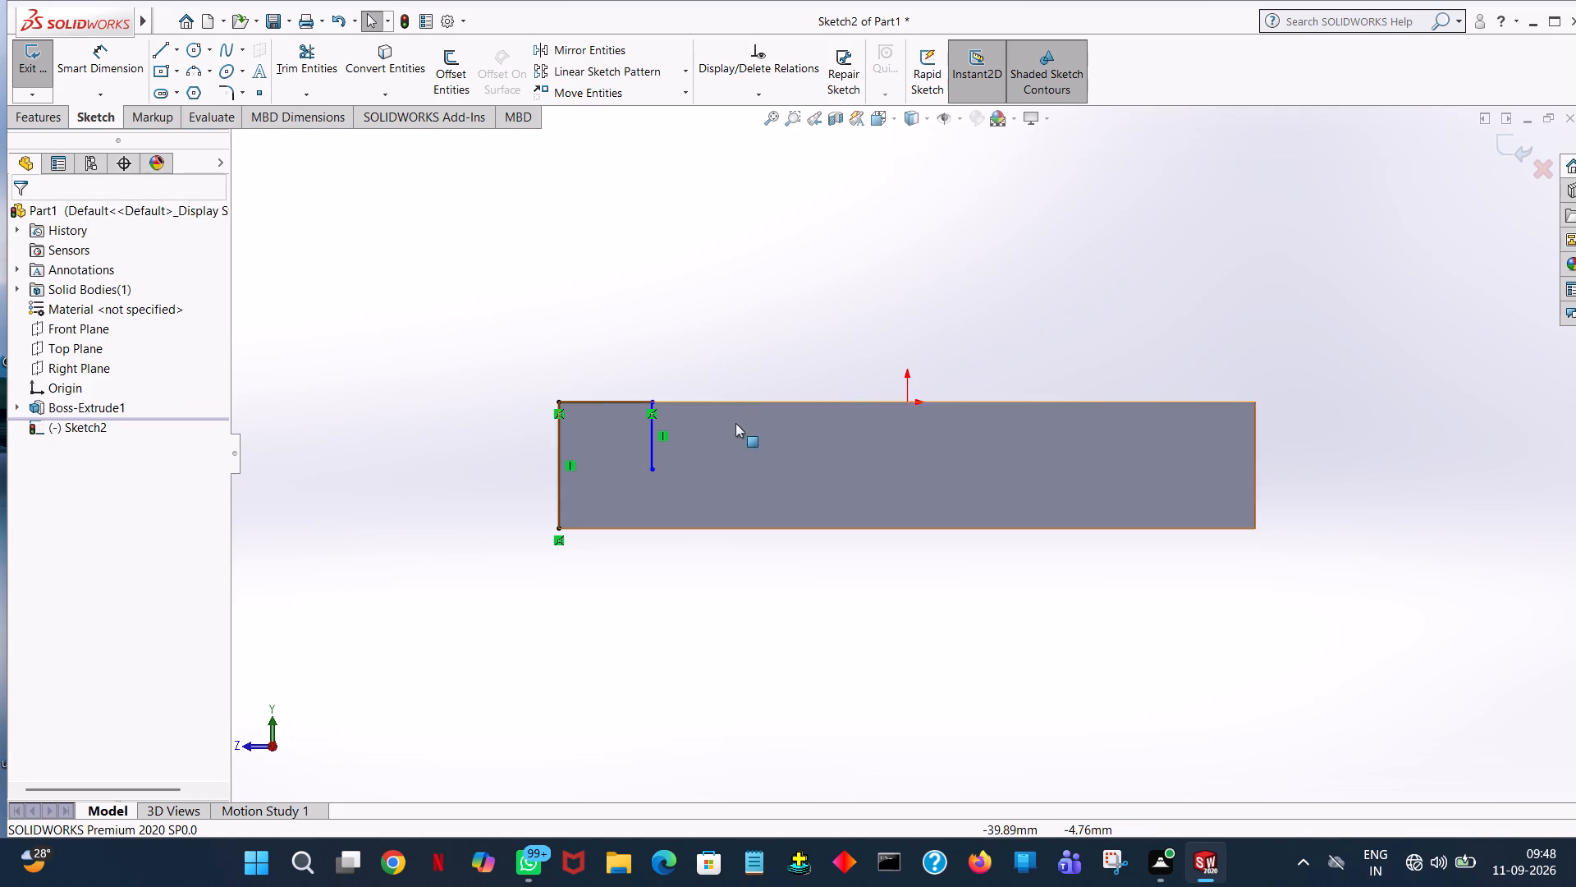
Set the length of the sketch line along the block's top edge to 38 mm.
left_click(601, 404)
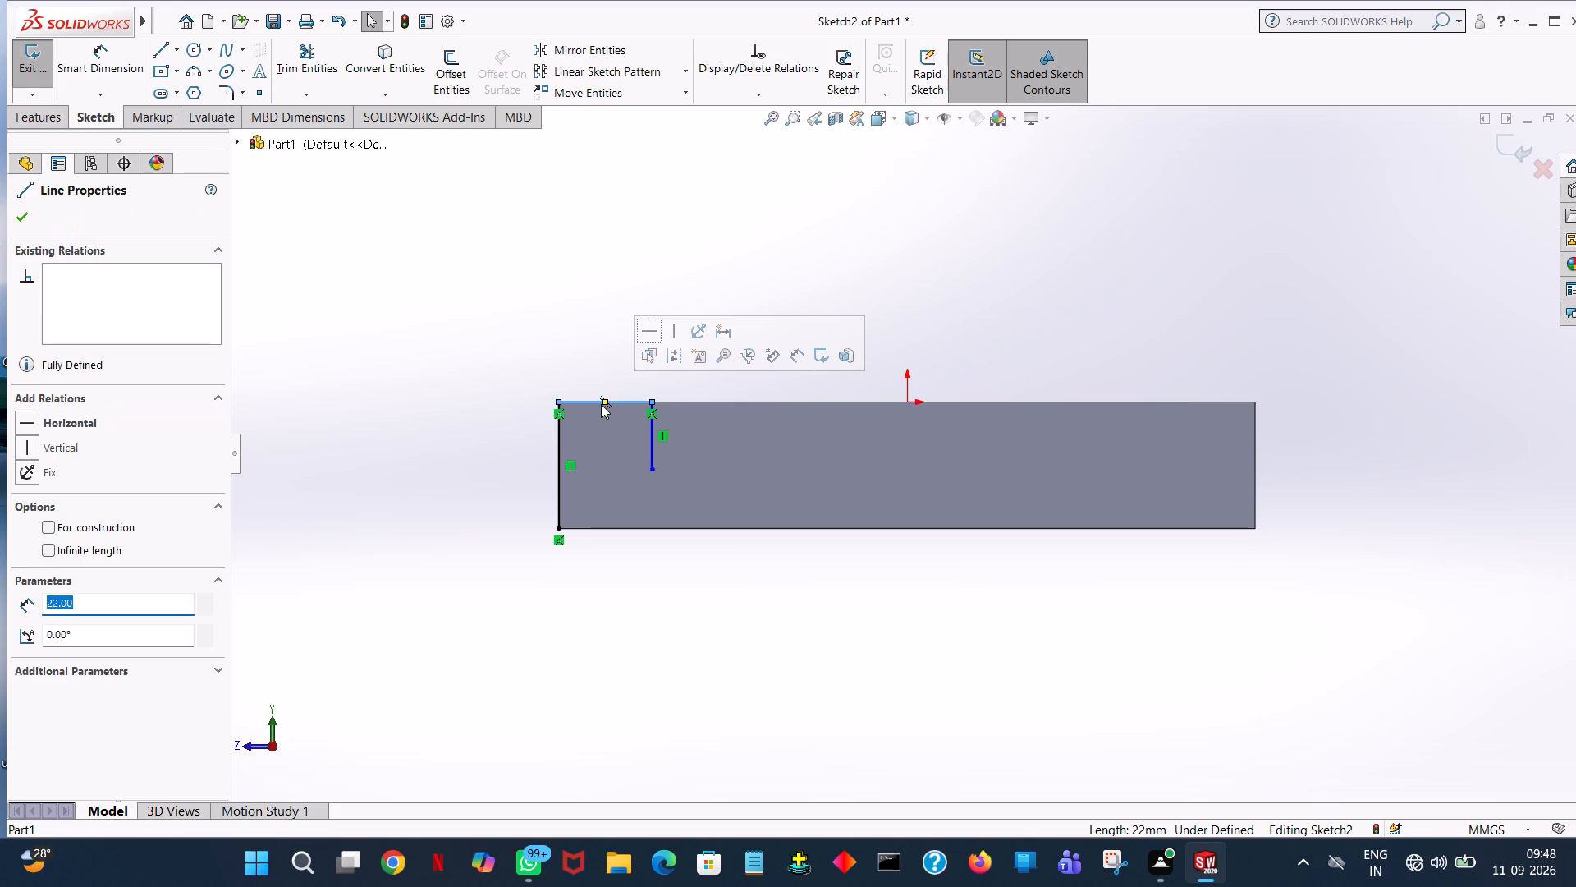
type("38")
key("Return")
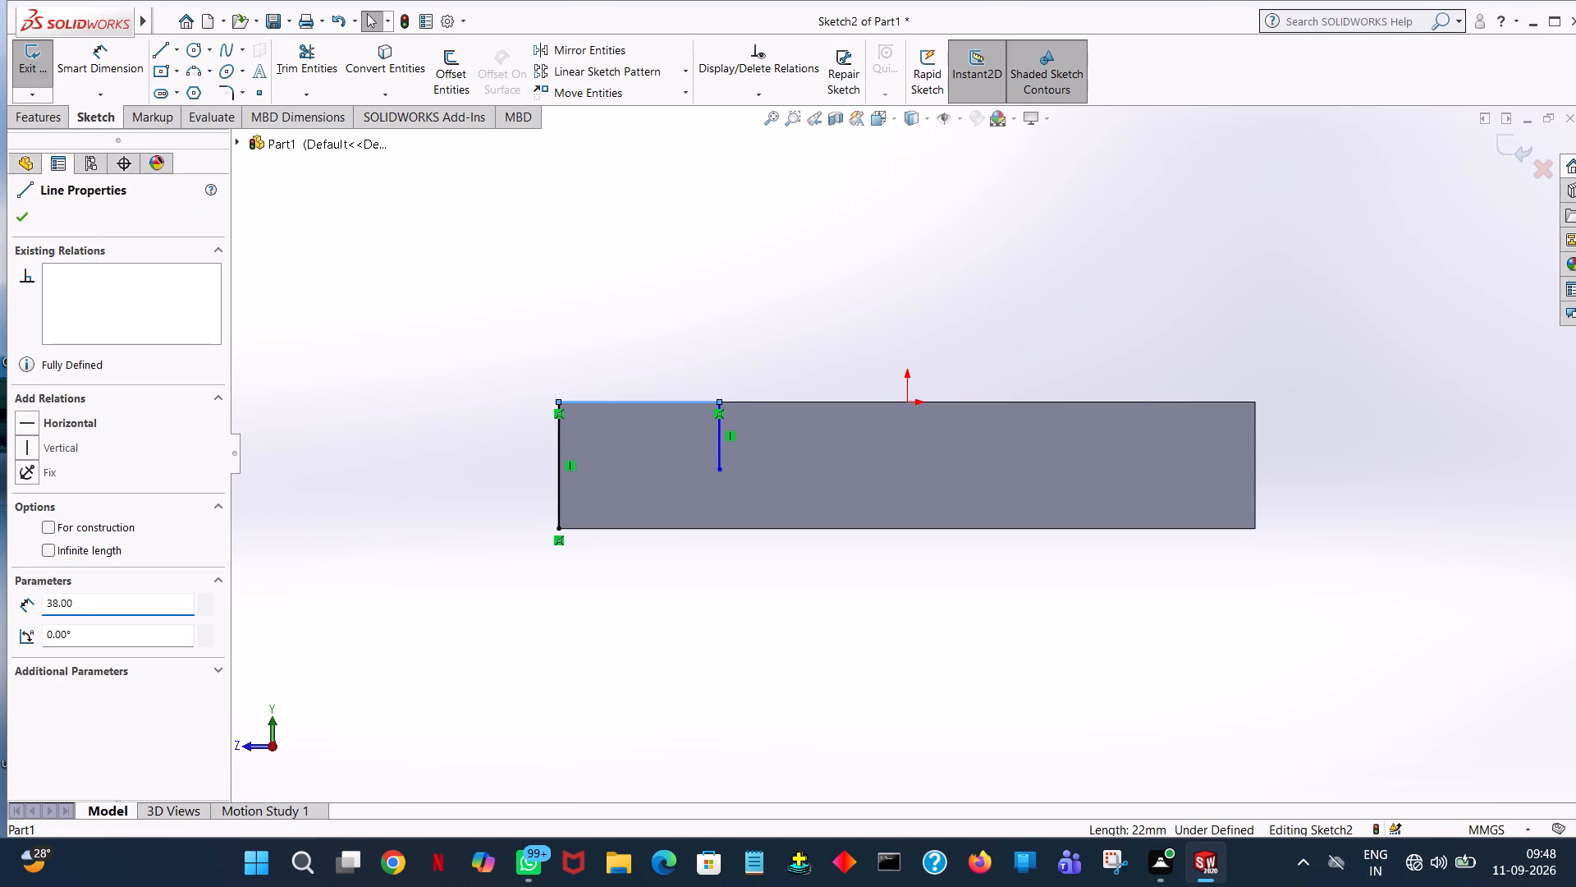
left_click(14, 225)
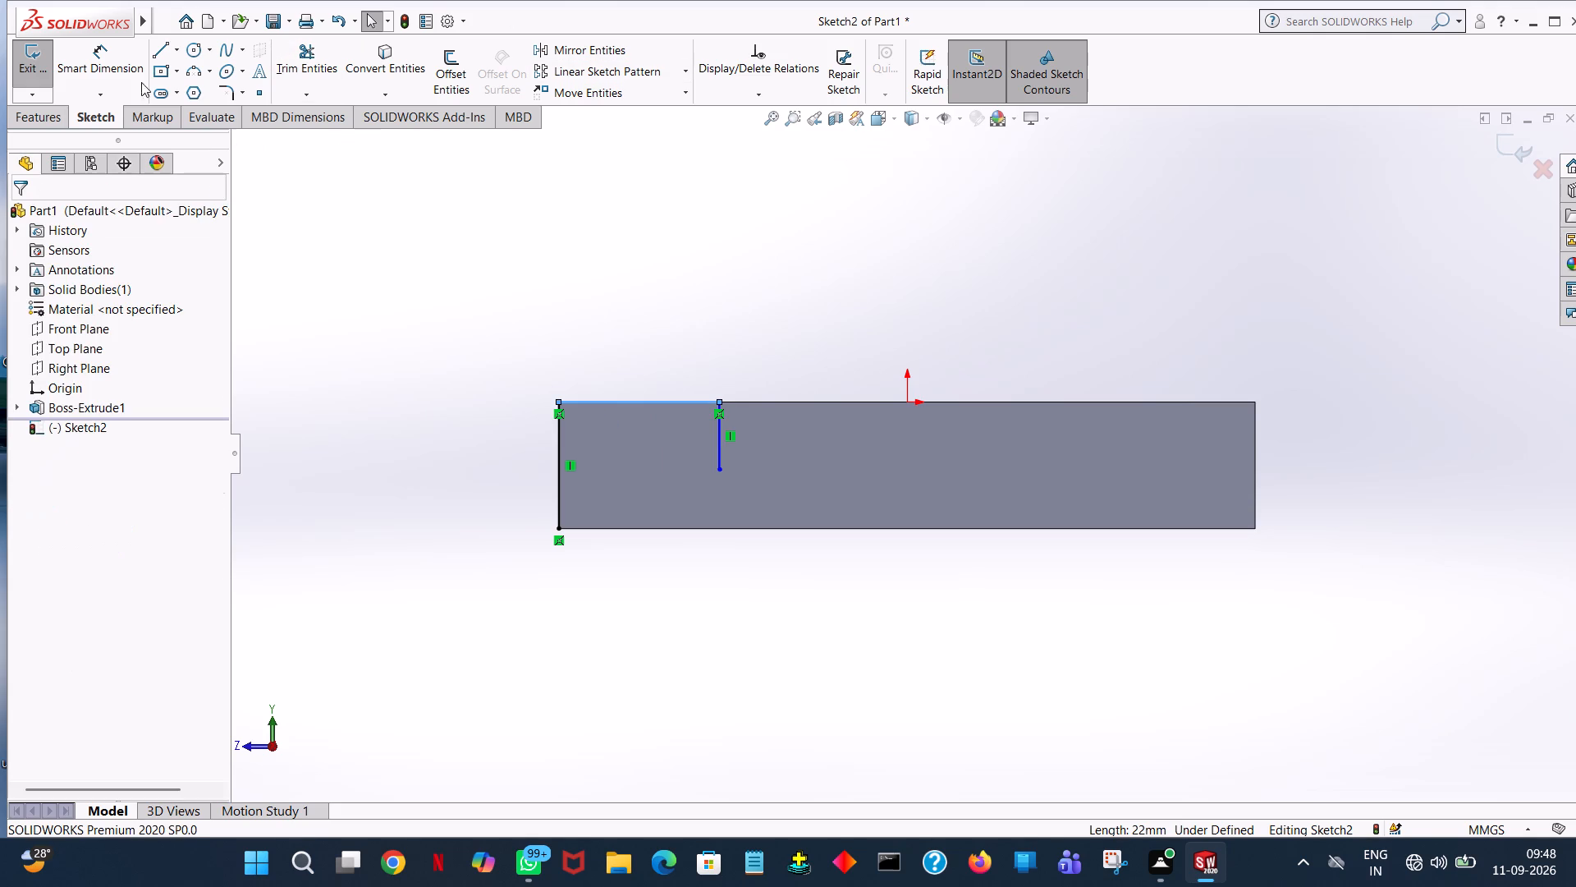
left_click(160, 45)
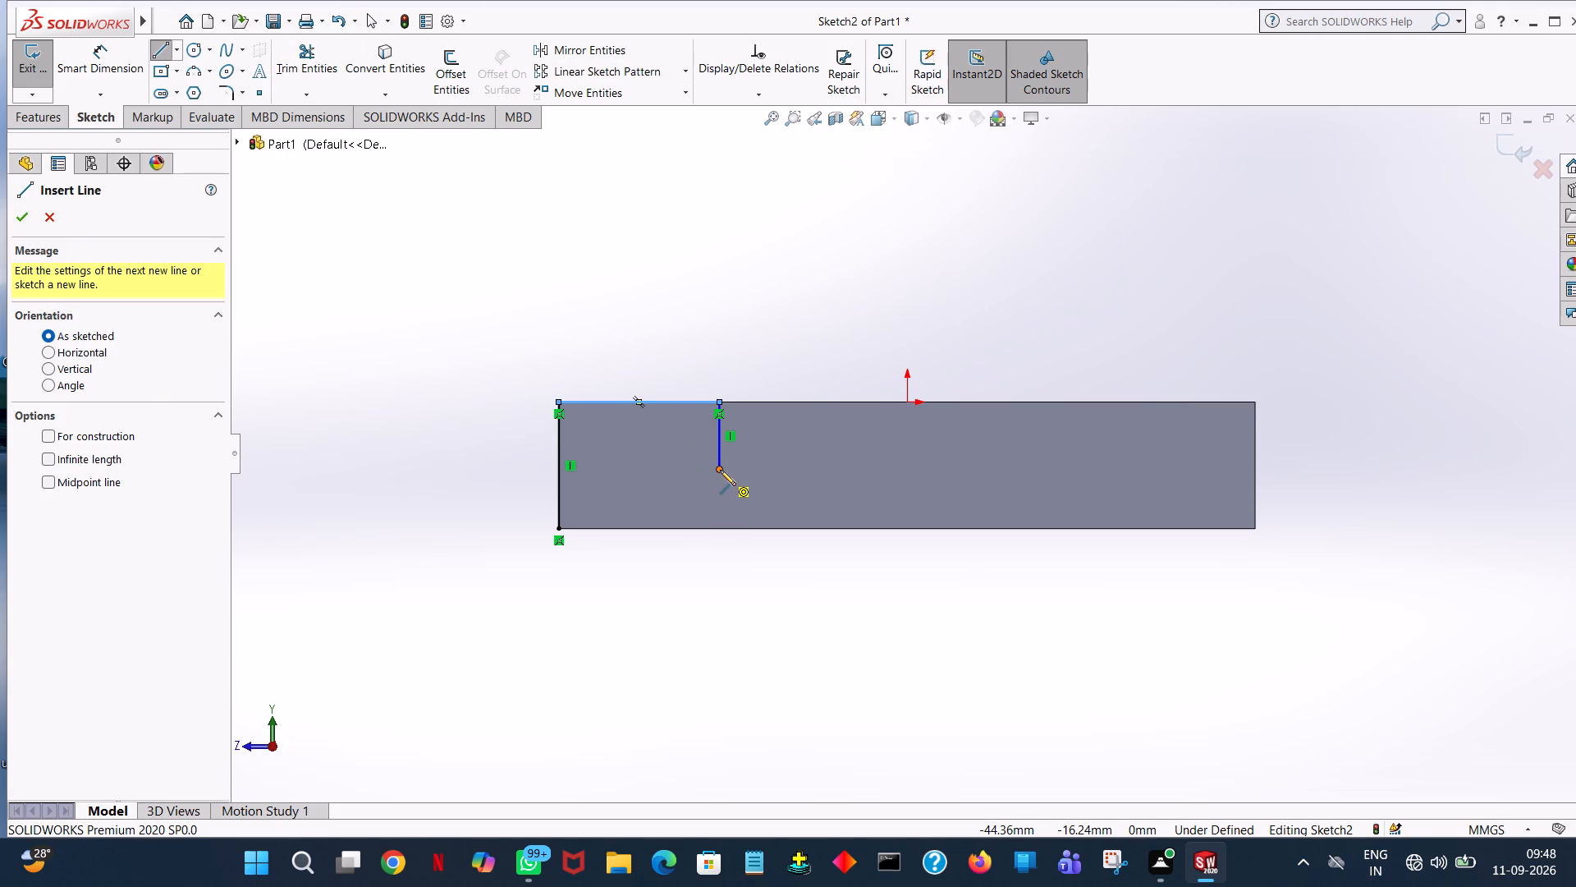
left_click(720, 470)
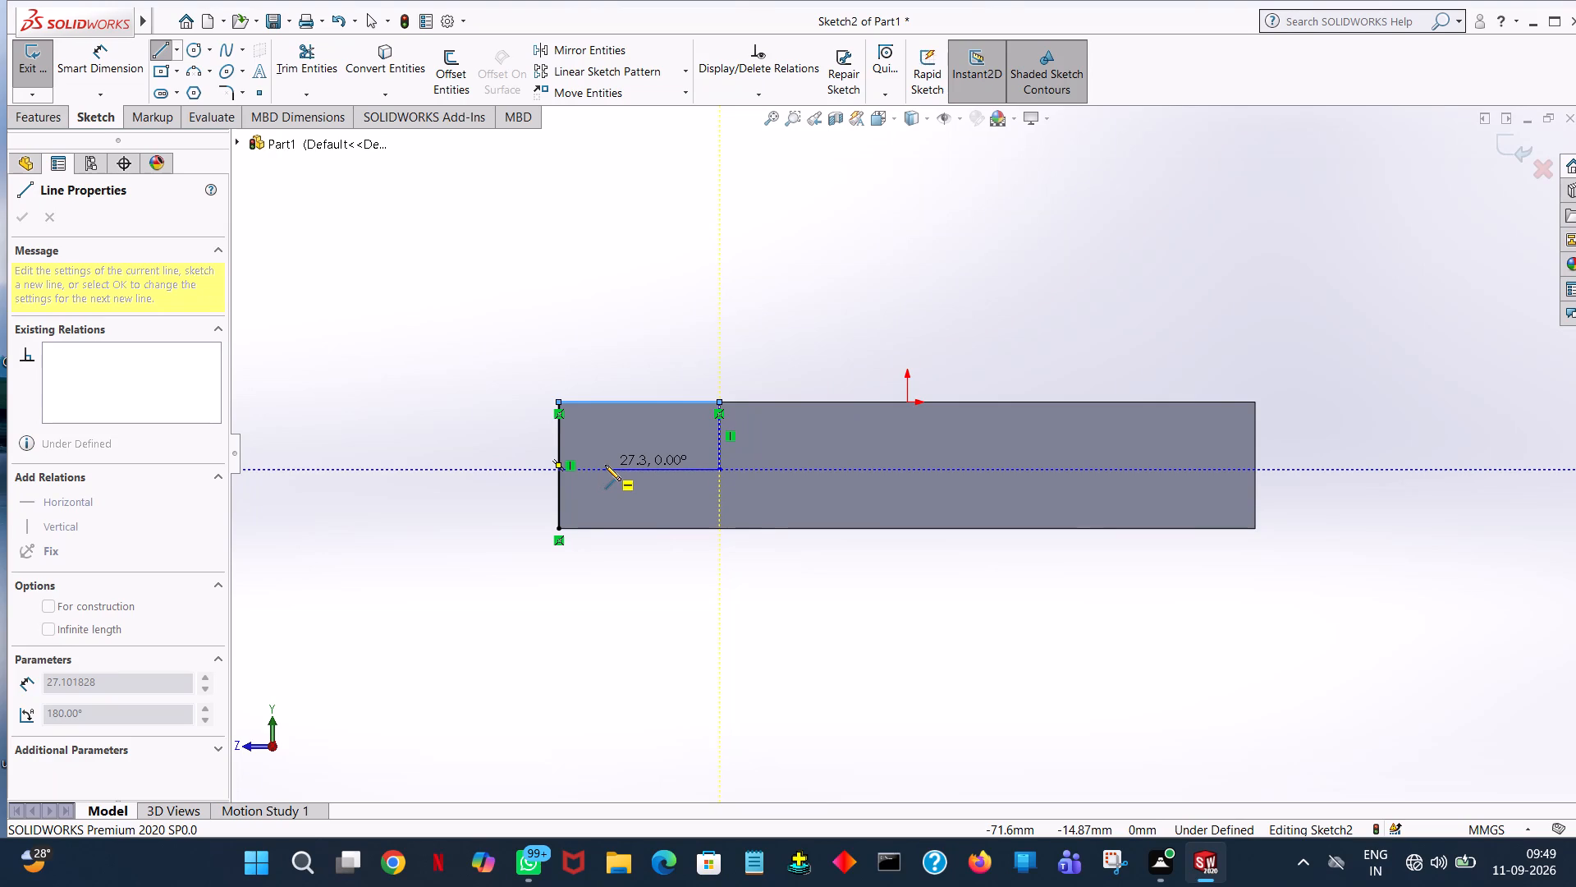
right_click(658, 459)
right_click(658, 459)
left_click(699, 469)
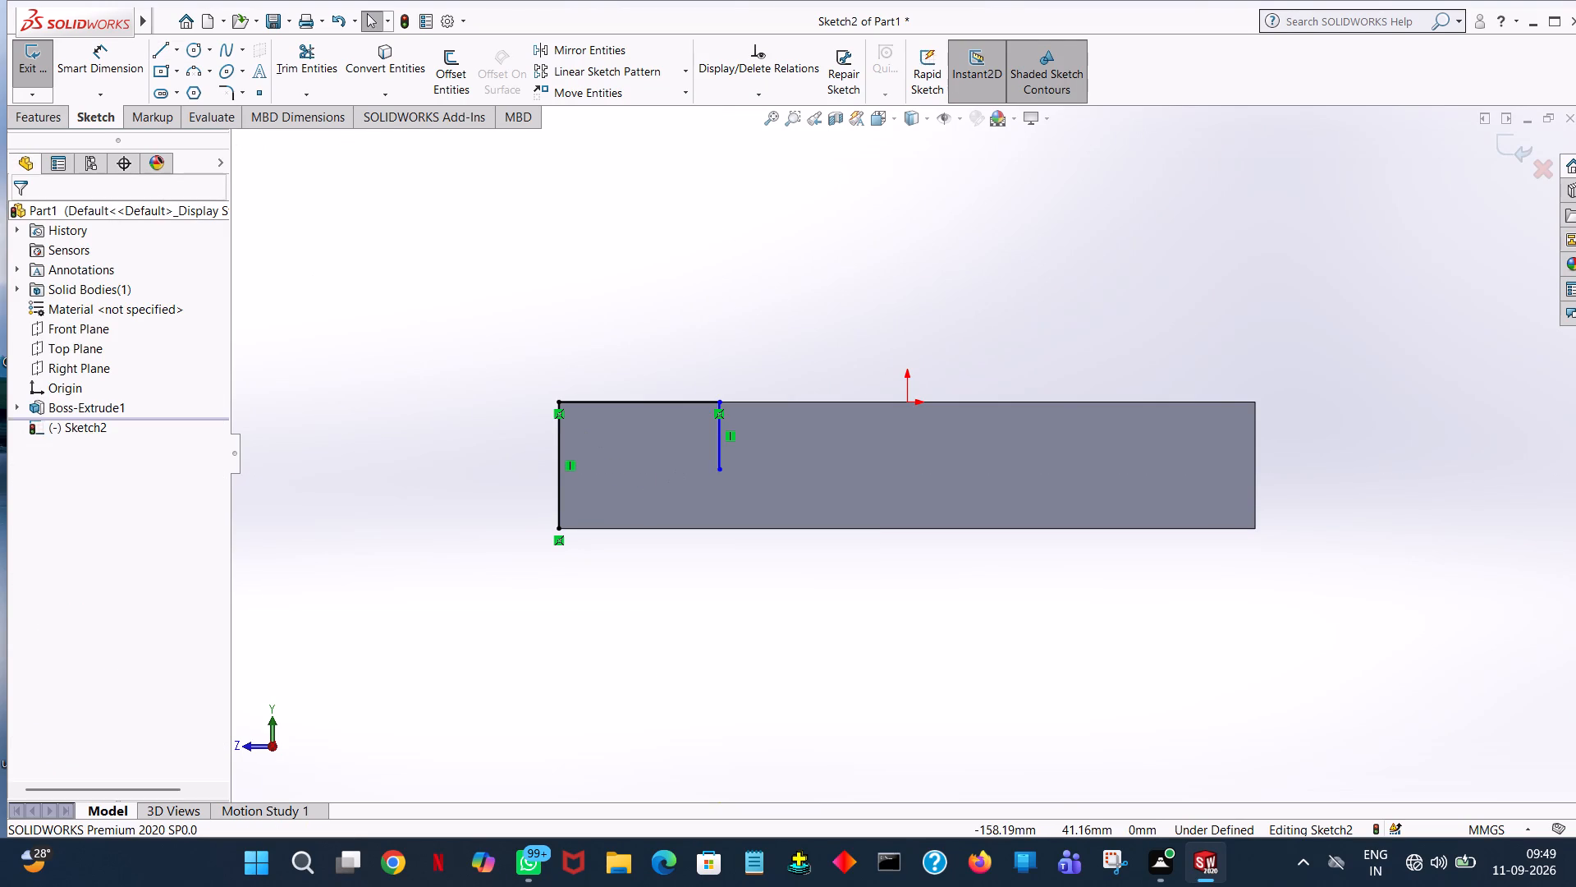
Close the stepped profile from the same bottom corner with lines 16 mm along the bottom edge, 14 mm up, and 22 mm across.
left_click(168, 57)
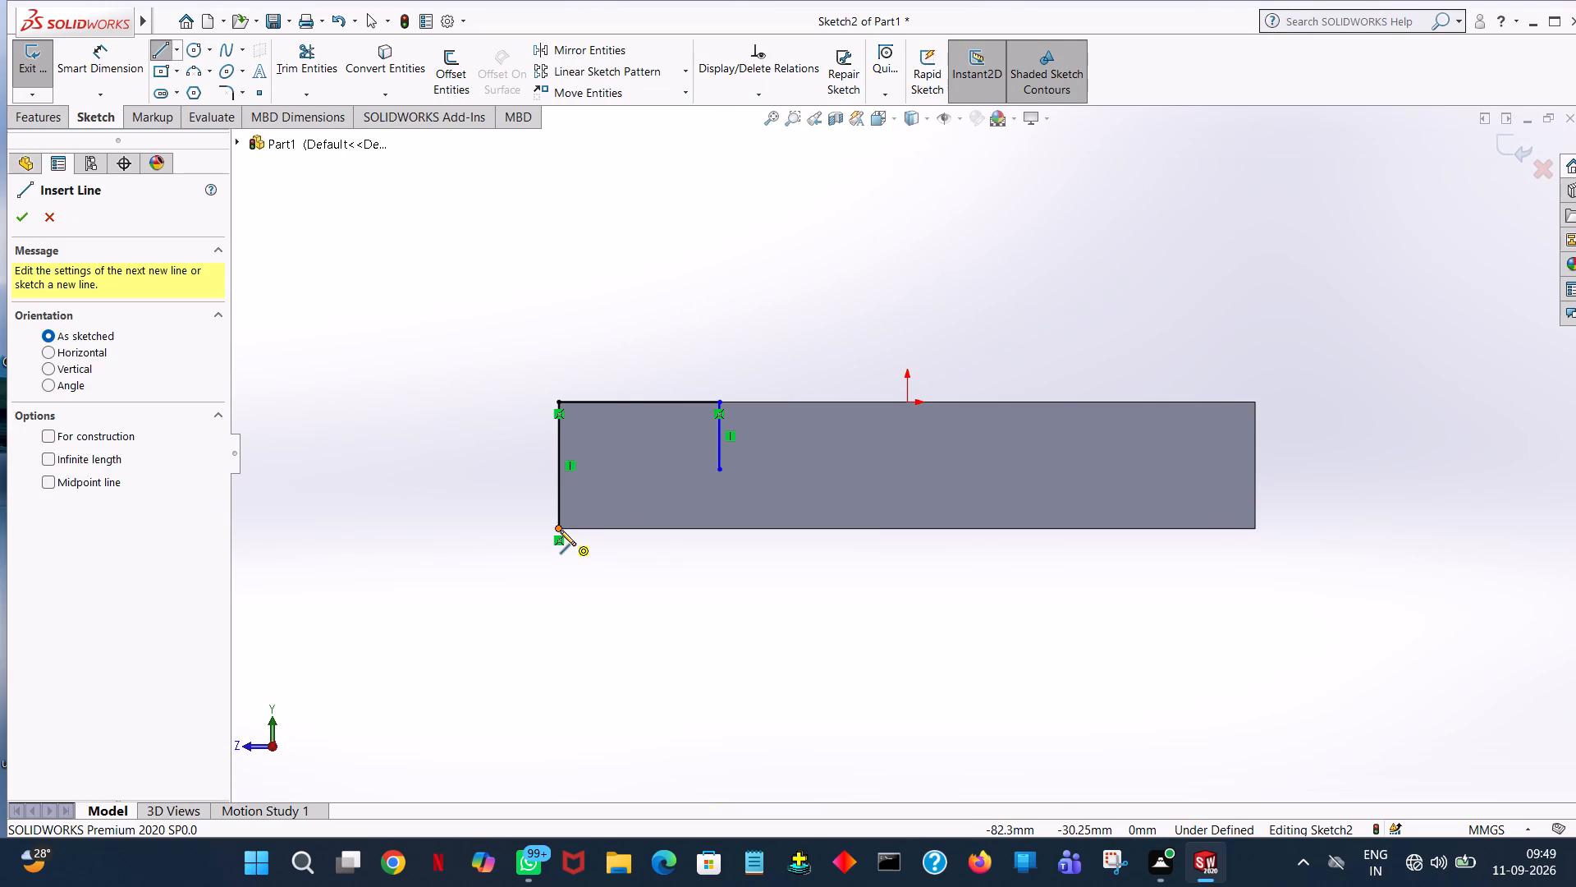
left_click(560, 530)
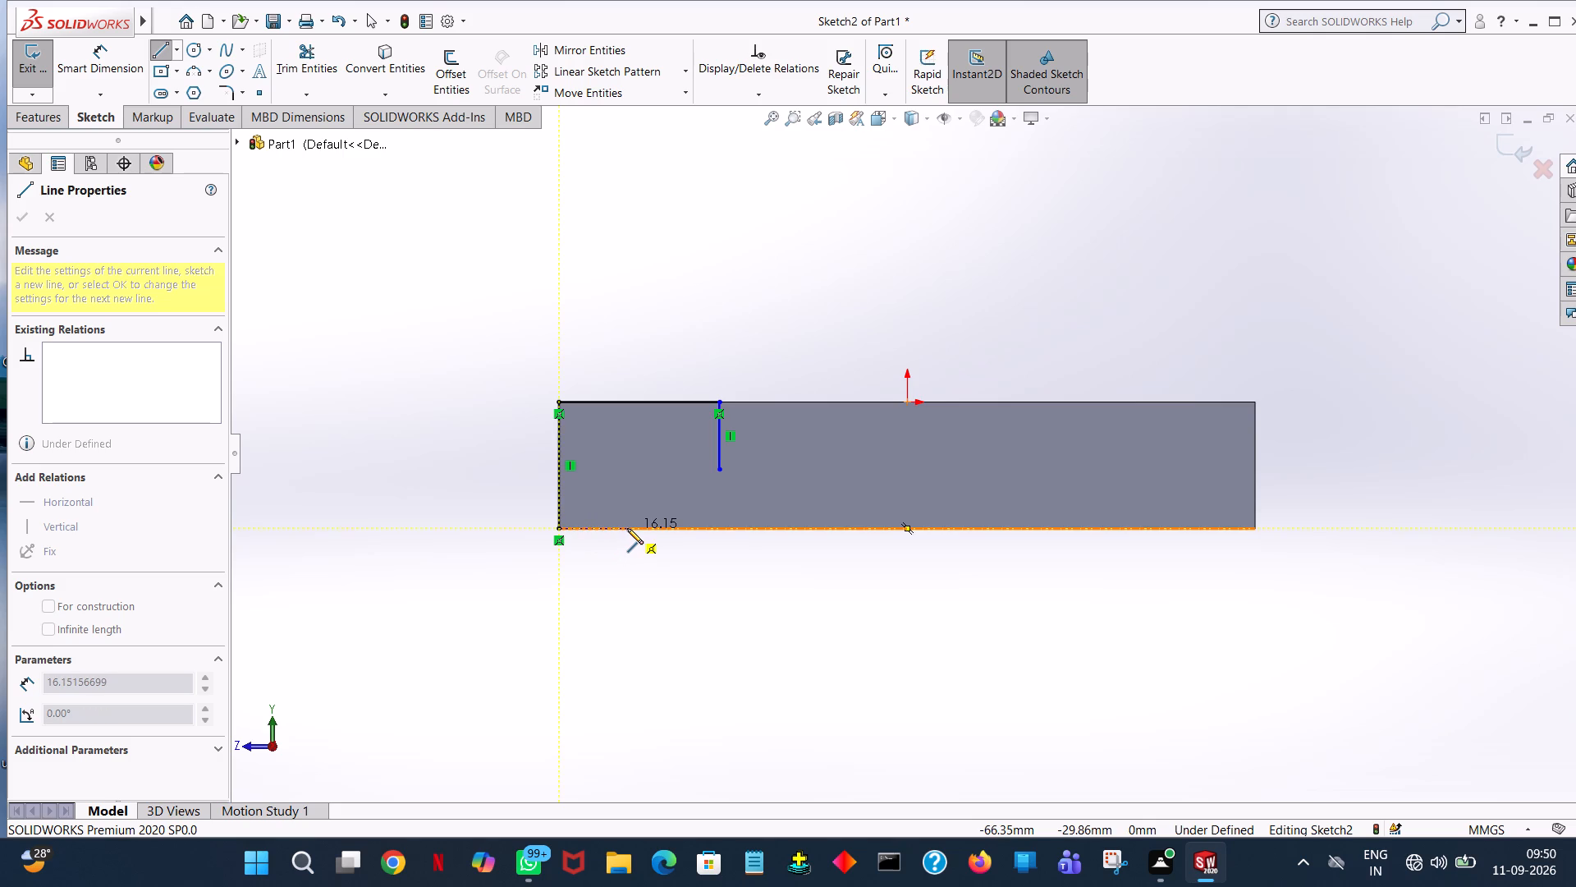
left_click(627, 528)
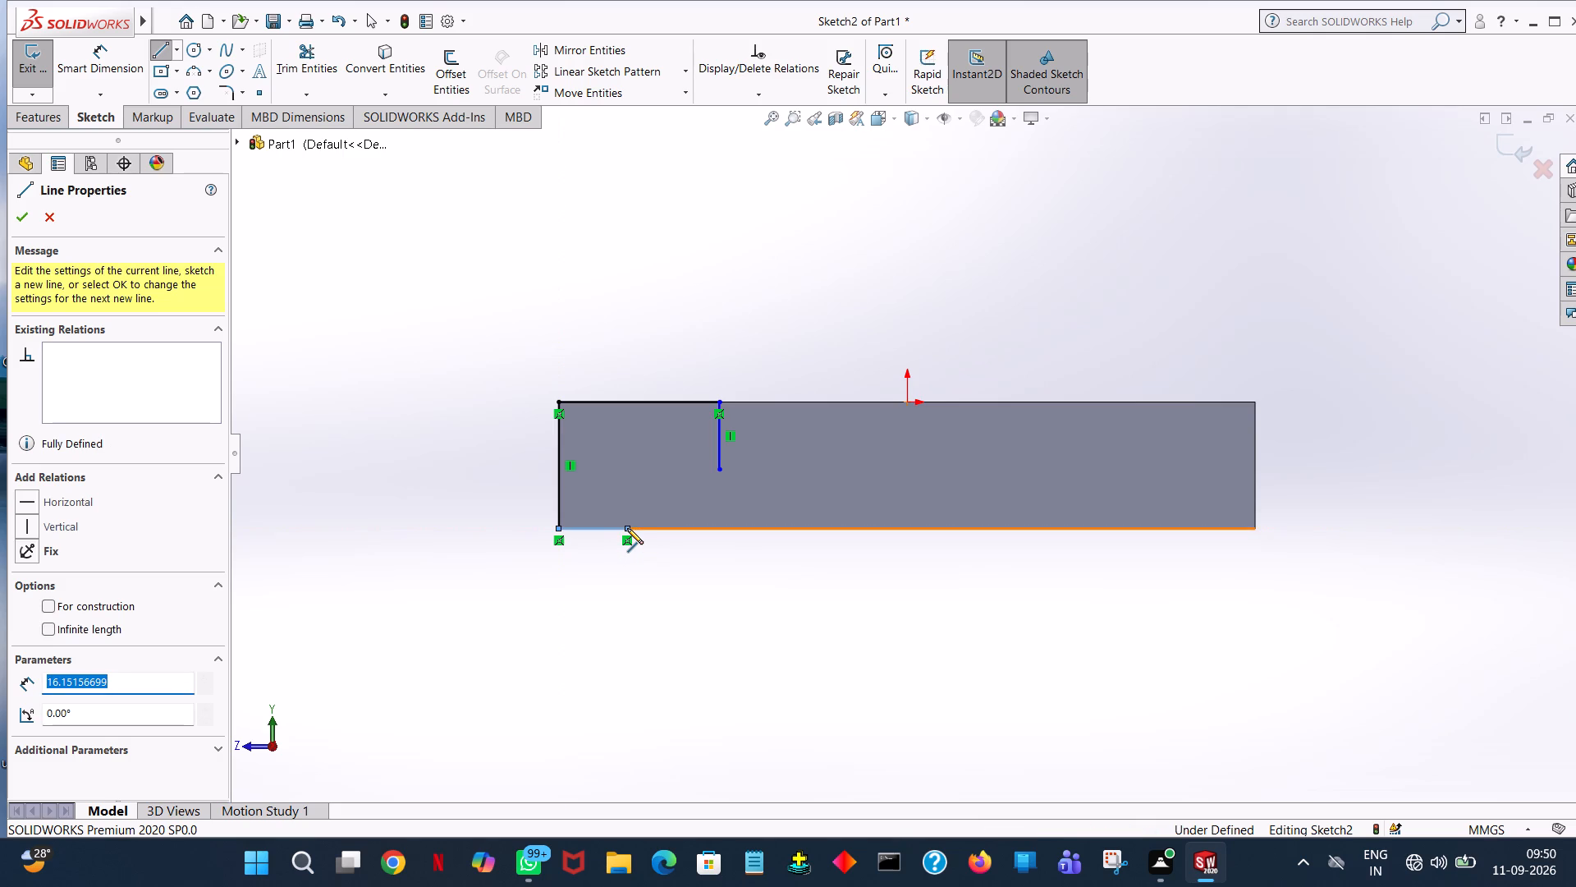
type("16")
key("Return")
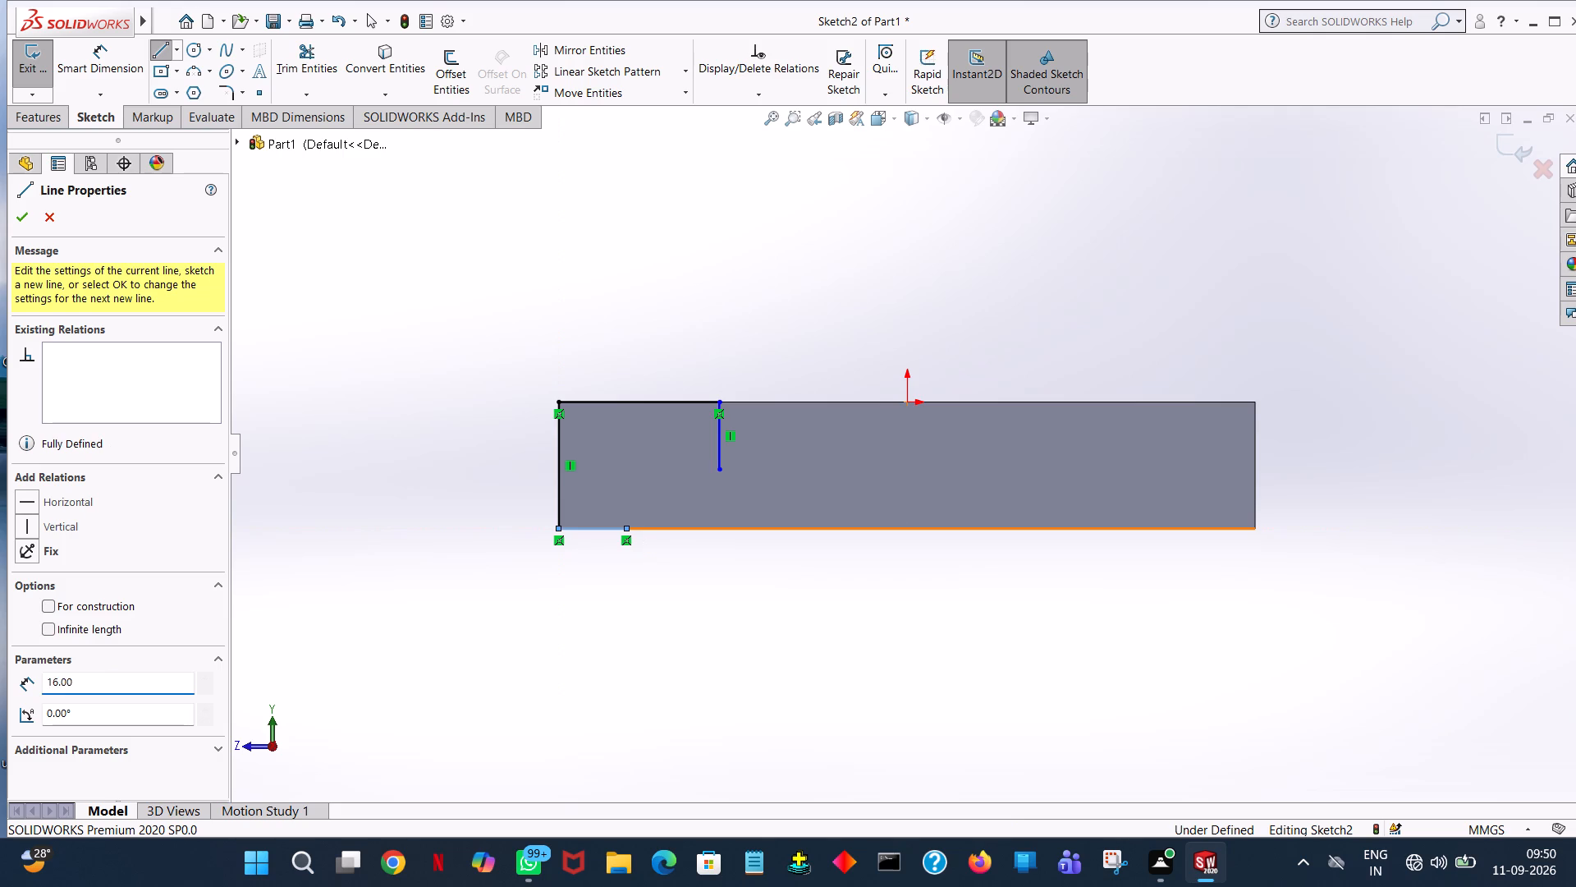
left_click(629, 469)
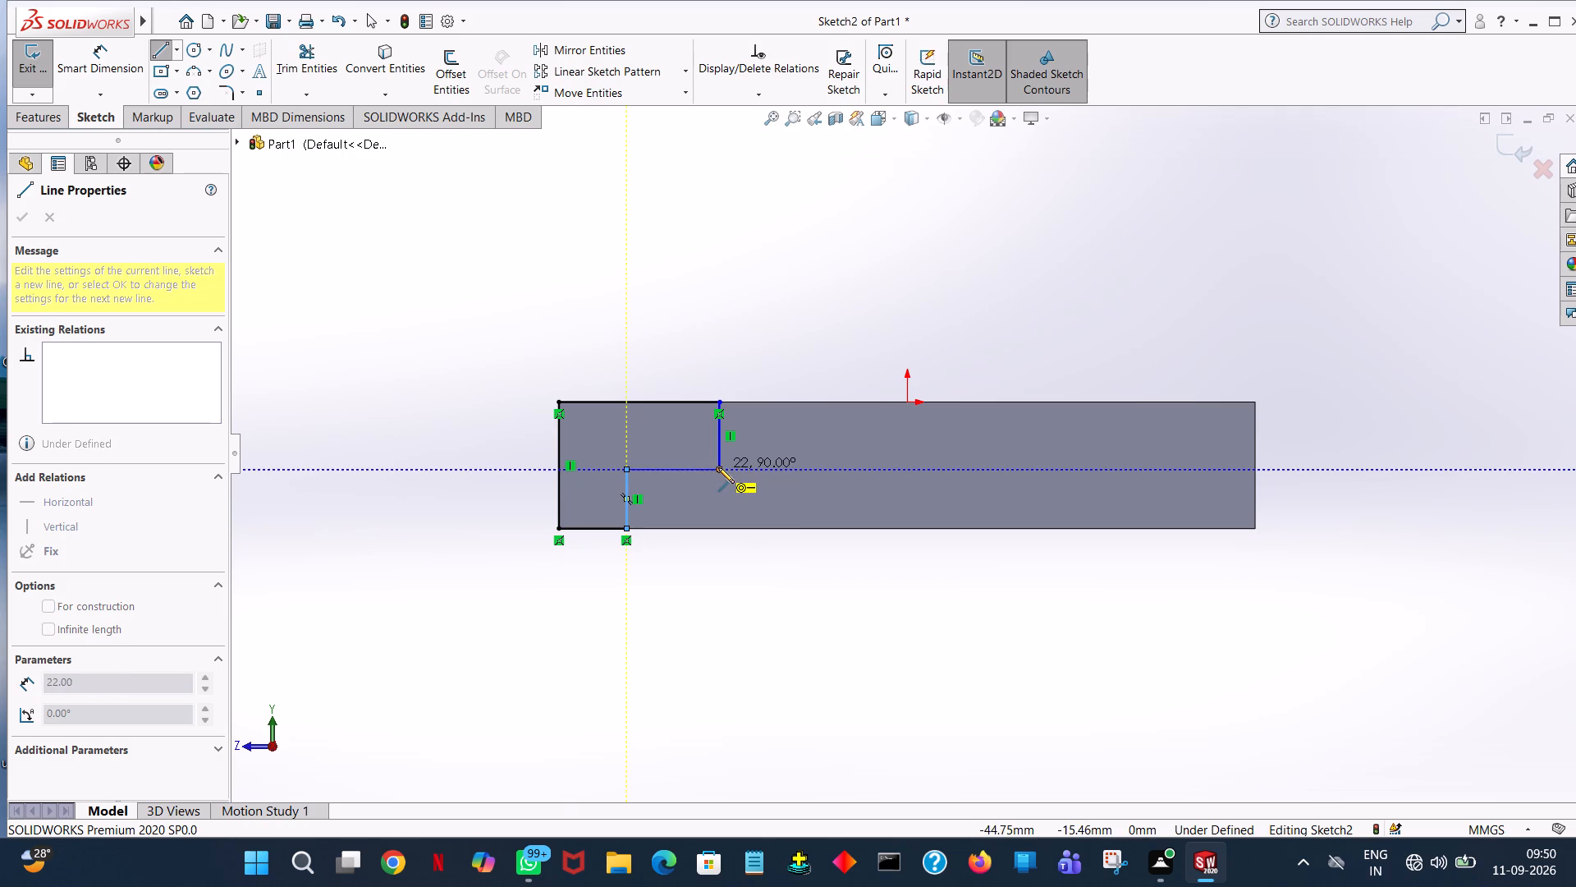
left_click(718, 467)
right_click(719, 467)
left_click(749, 473)
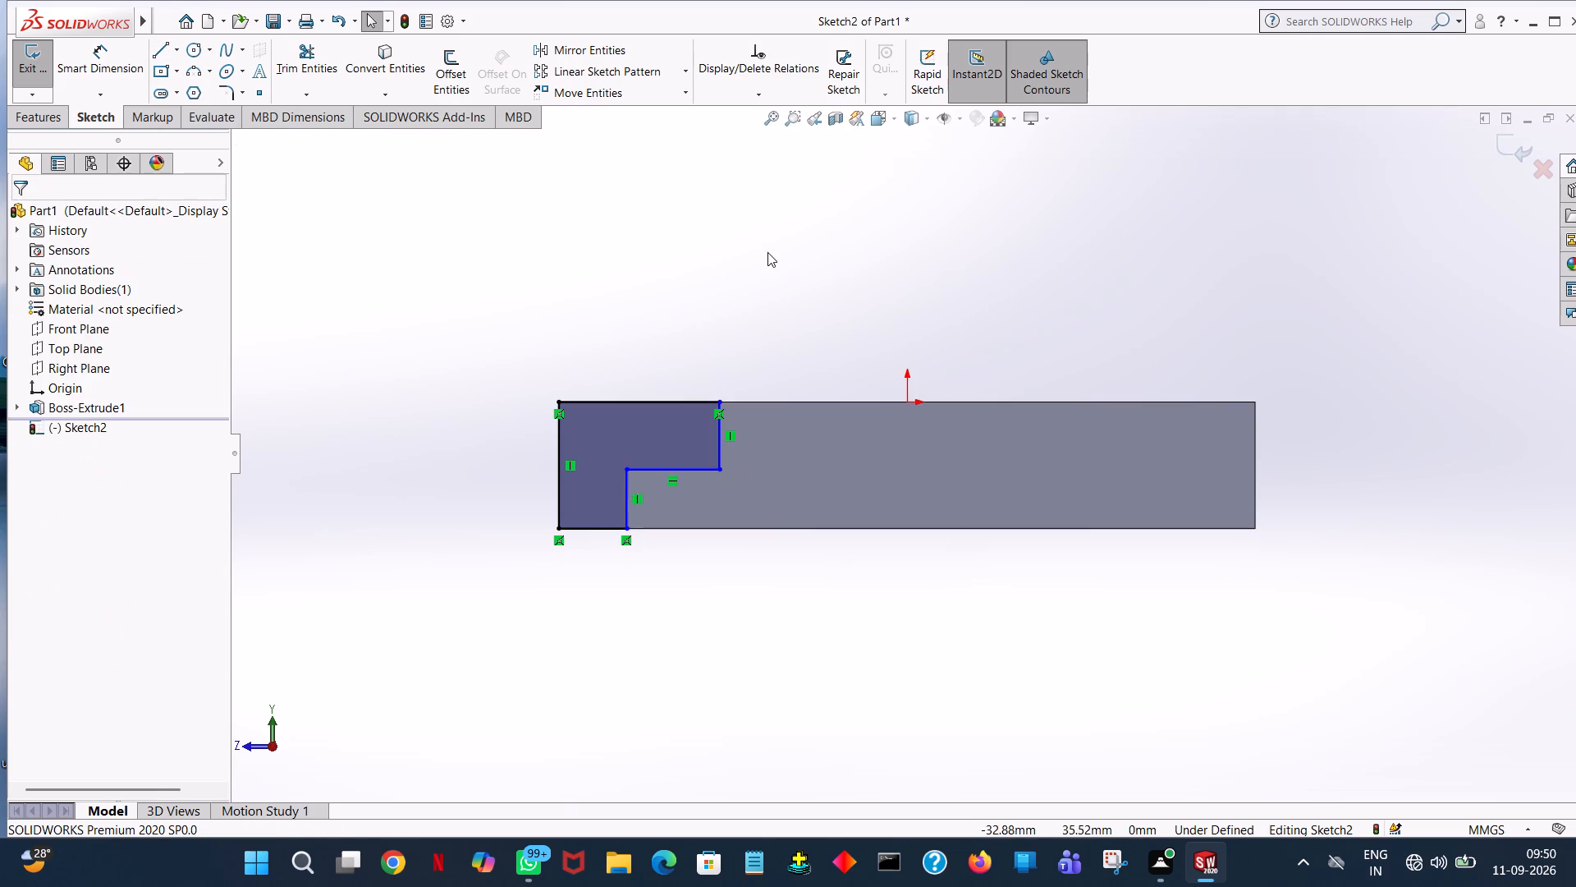
left_click(767, 252)
Dimension the profile's top line at 38 mm and add its full-height end line as a driven dimension.
left_click(85, 57)
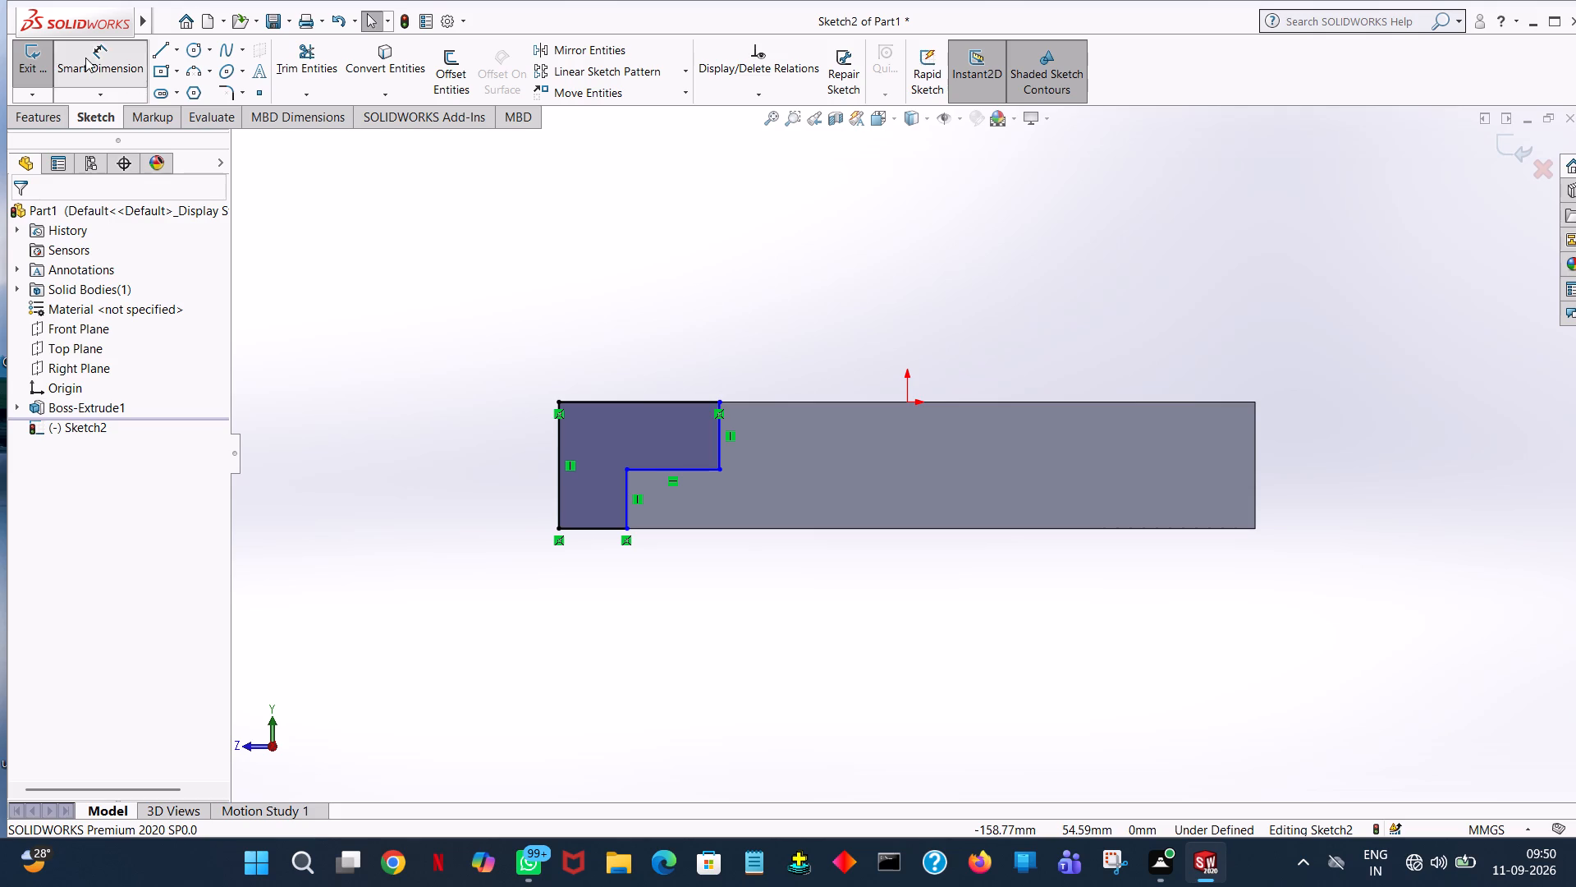
left_click(657, 399)
left_click(653, 351)
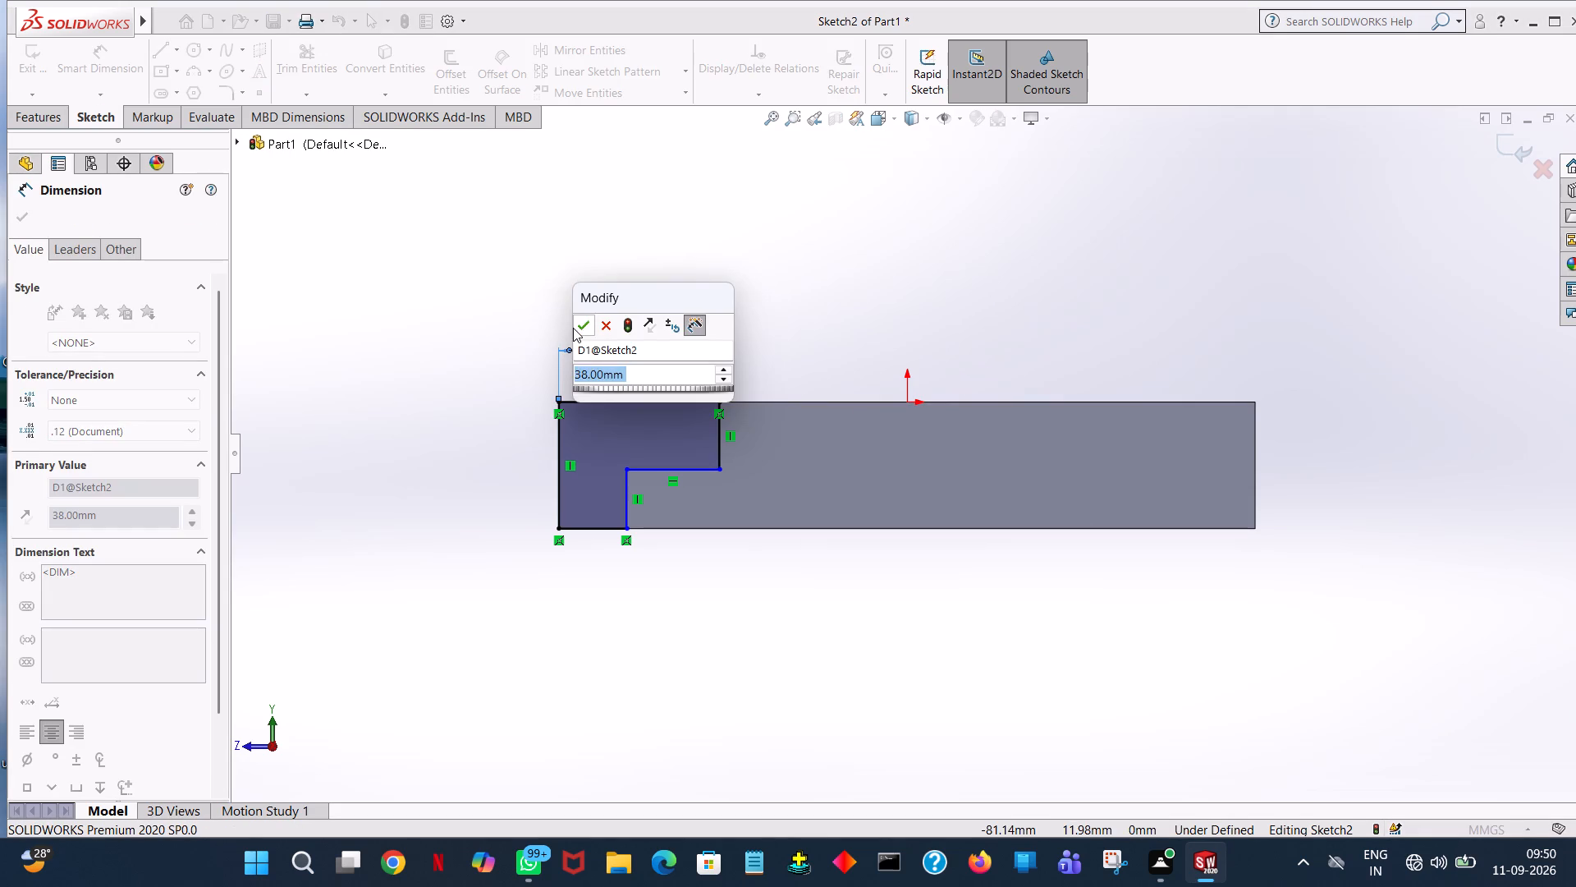
left_click(573, 328)
left_click(560, 446)
left_click(517, 454)
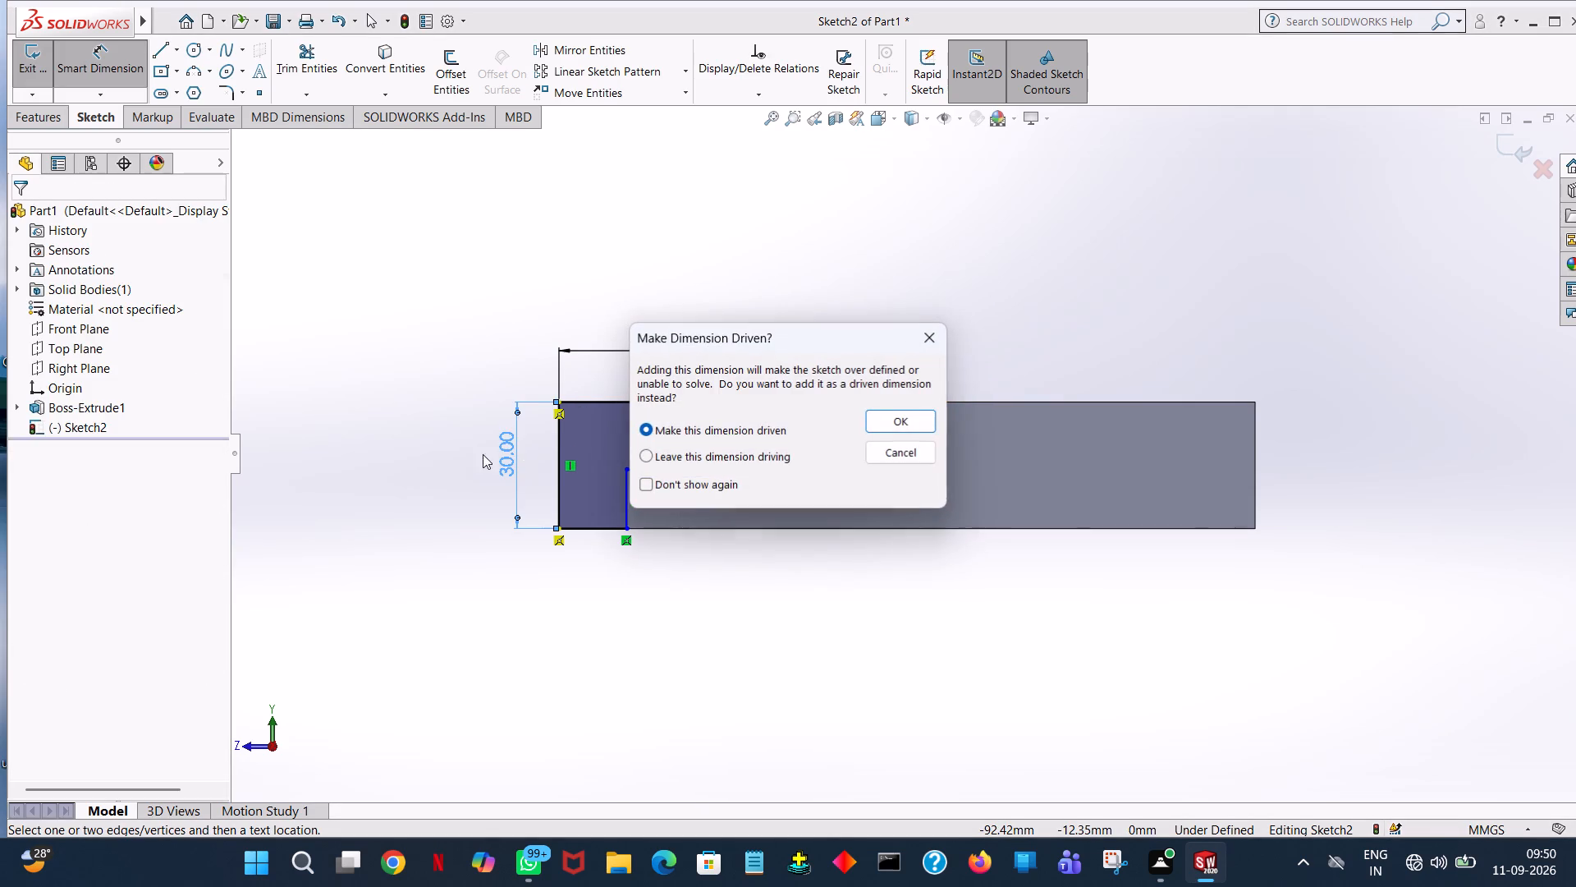
left_click(919, 422)
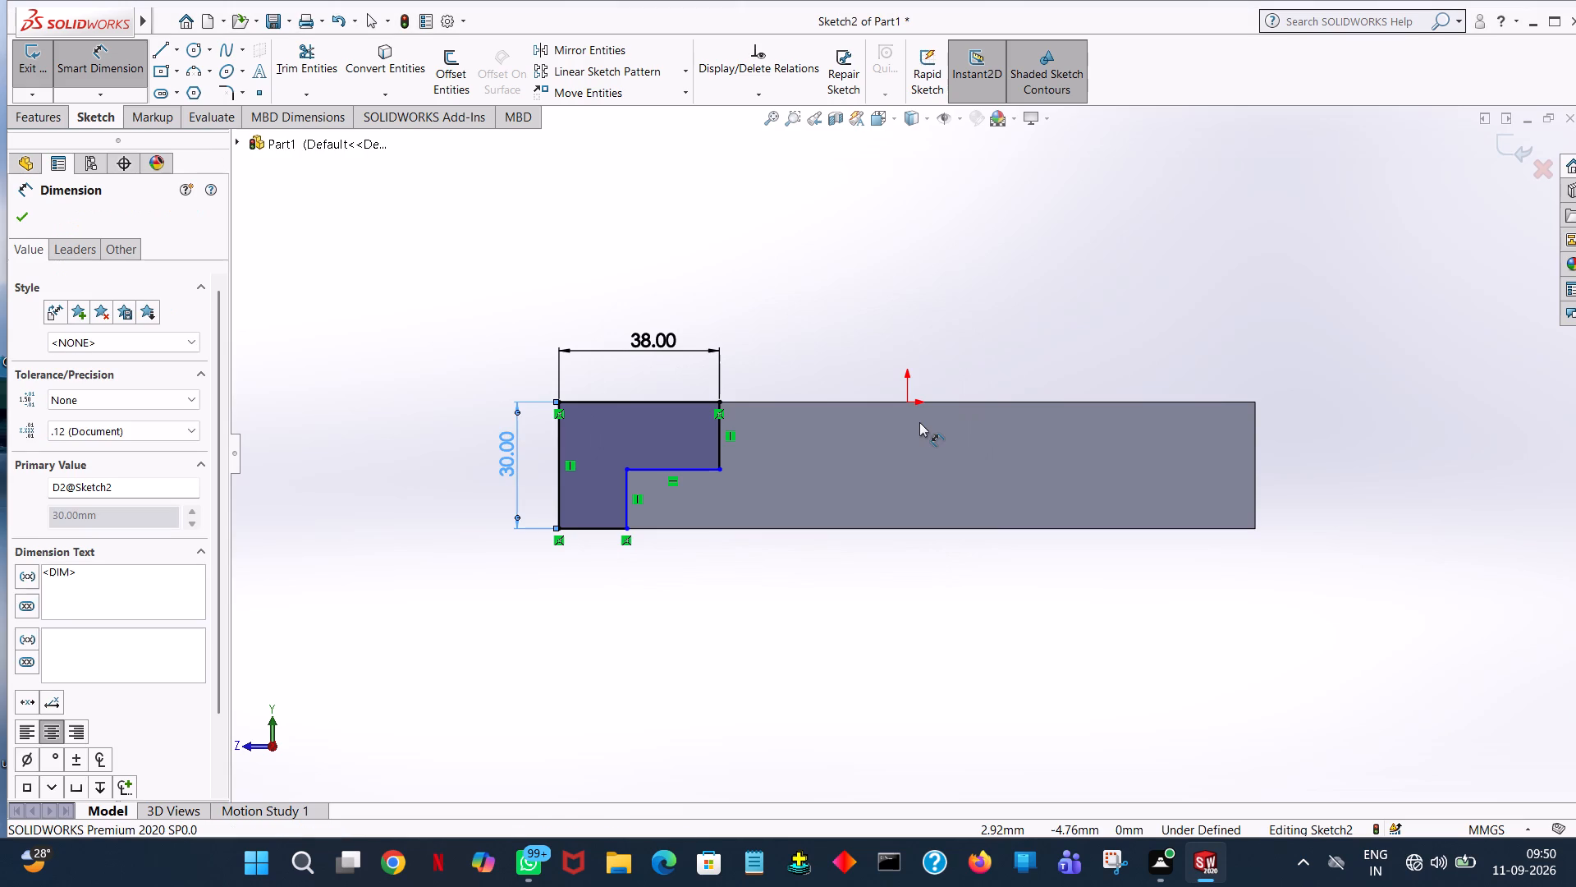
left_click(841, 305)
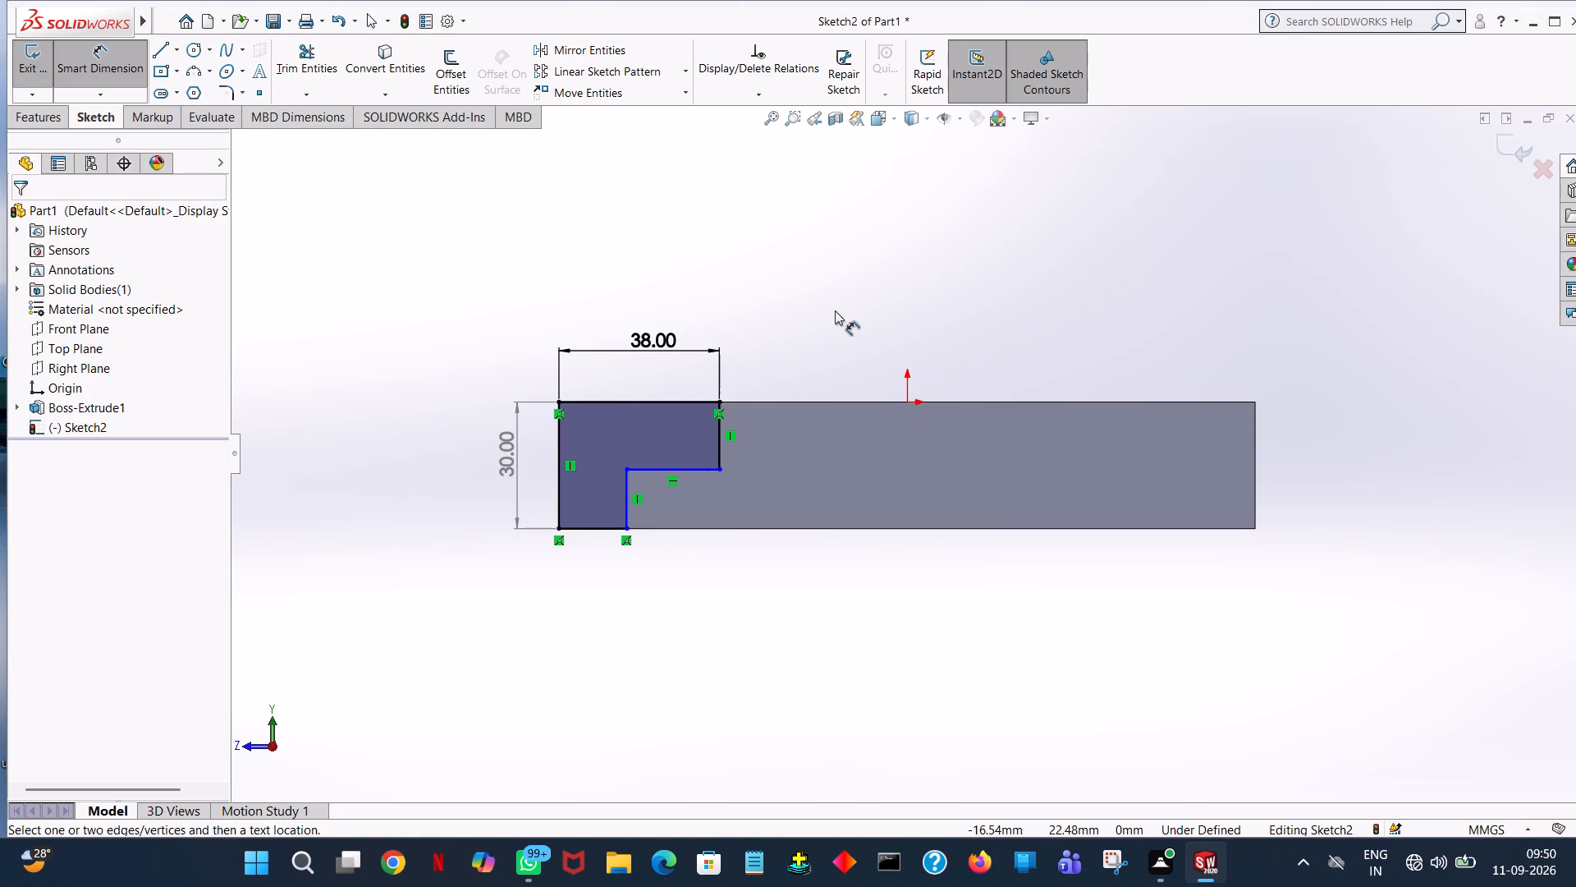
Dimension the profile's horizontal step line at 22 mm long and 16 mm below the origin.
left_click(678, 468)
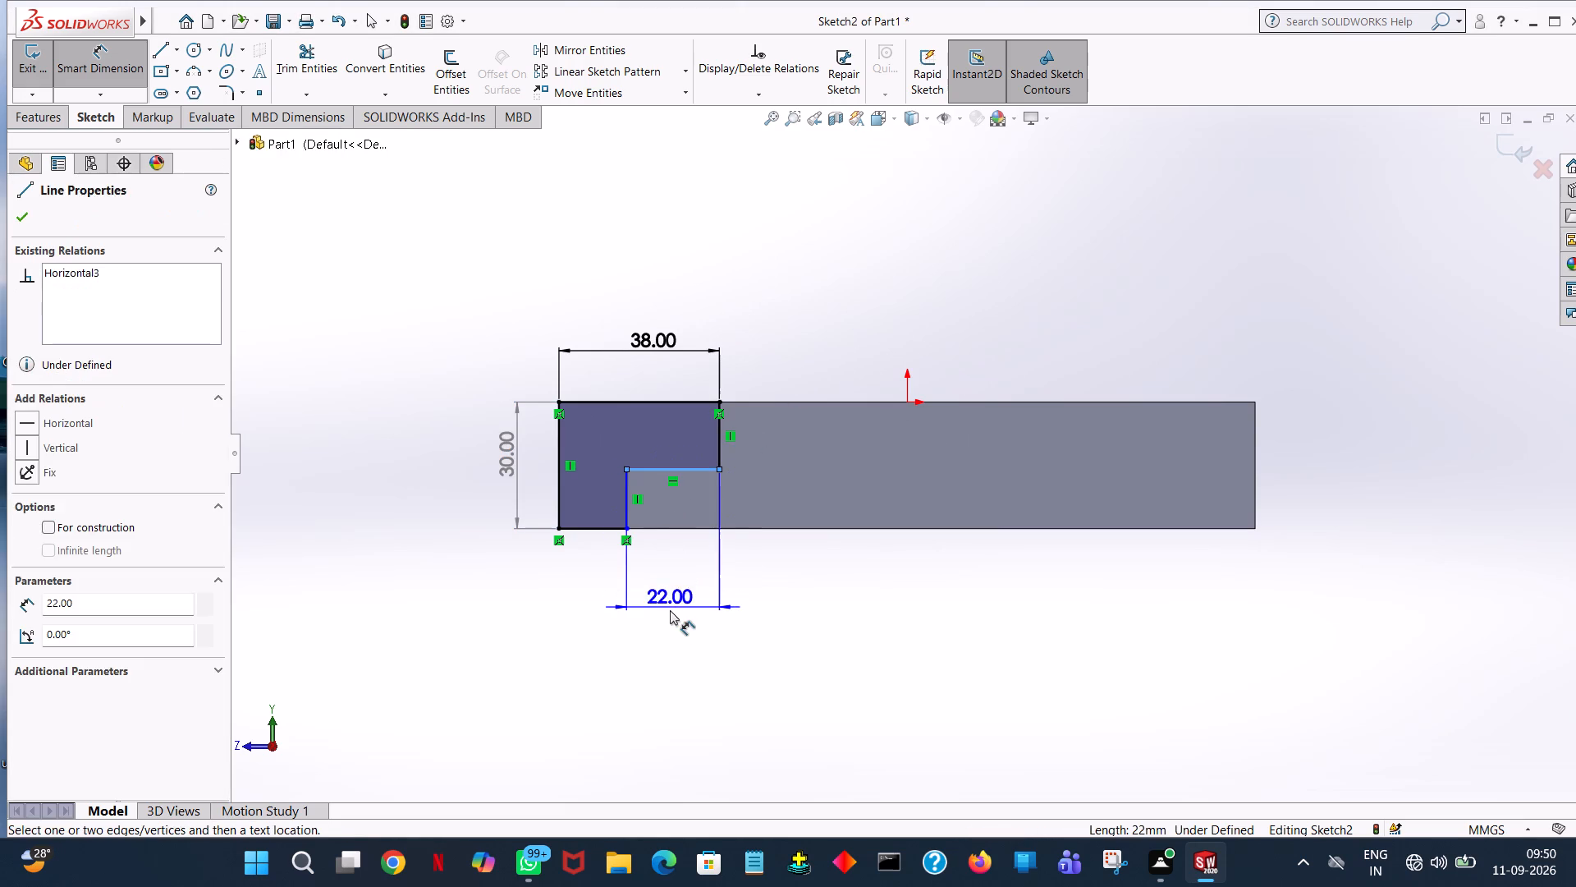
left_click(670, 610)
left_click(607, 593)
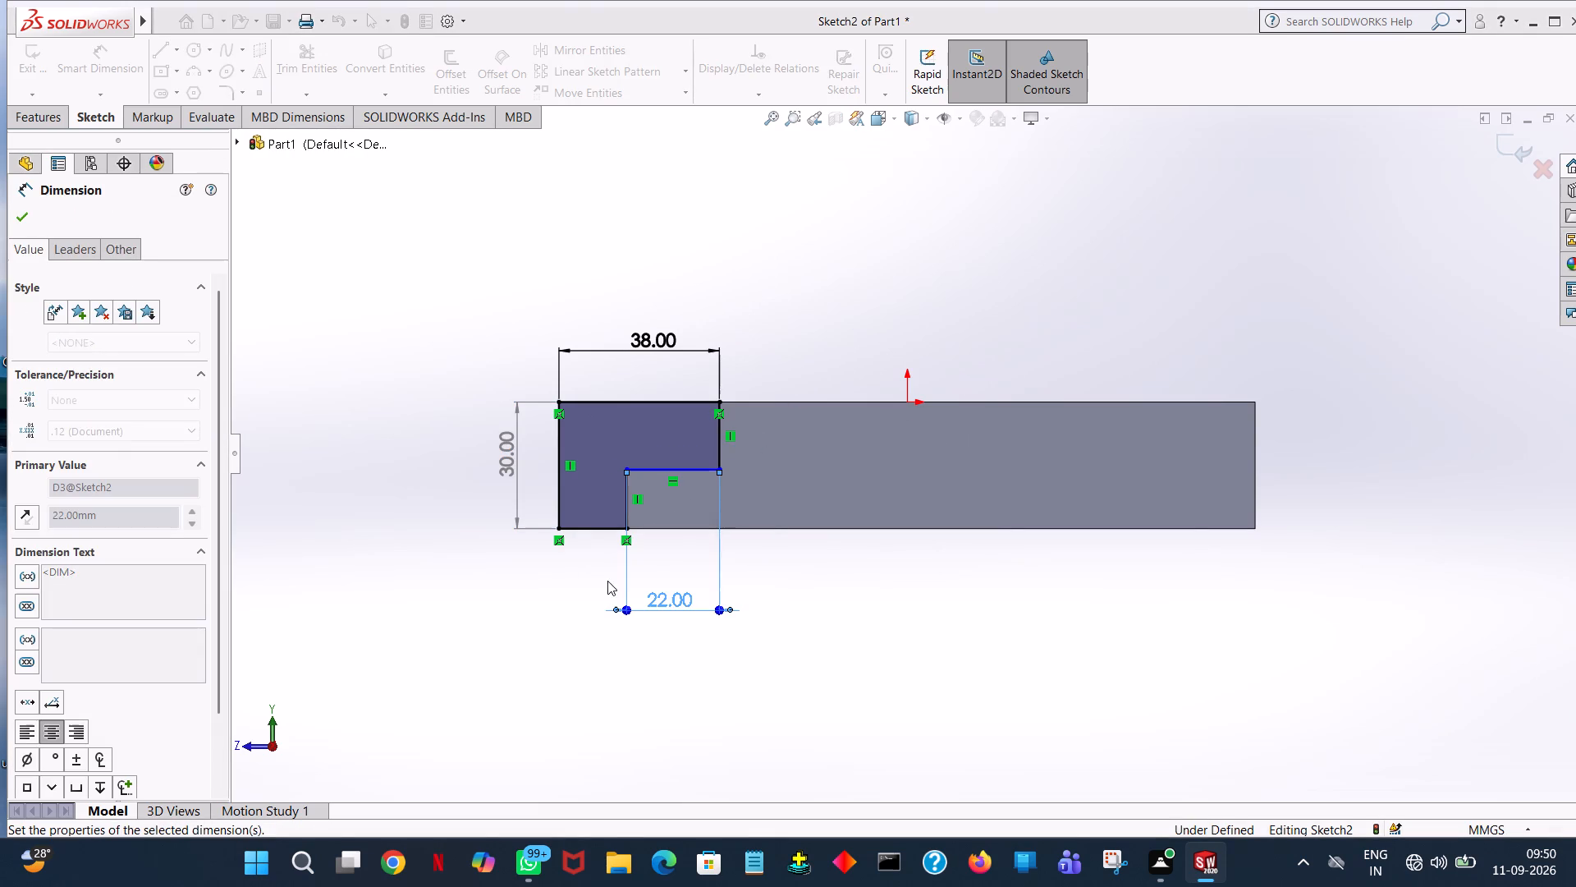
left_click(943, 589)
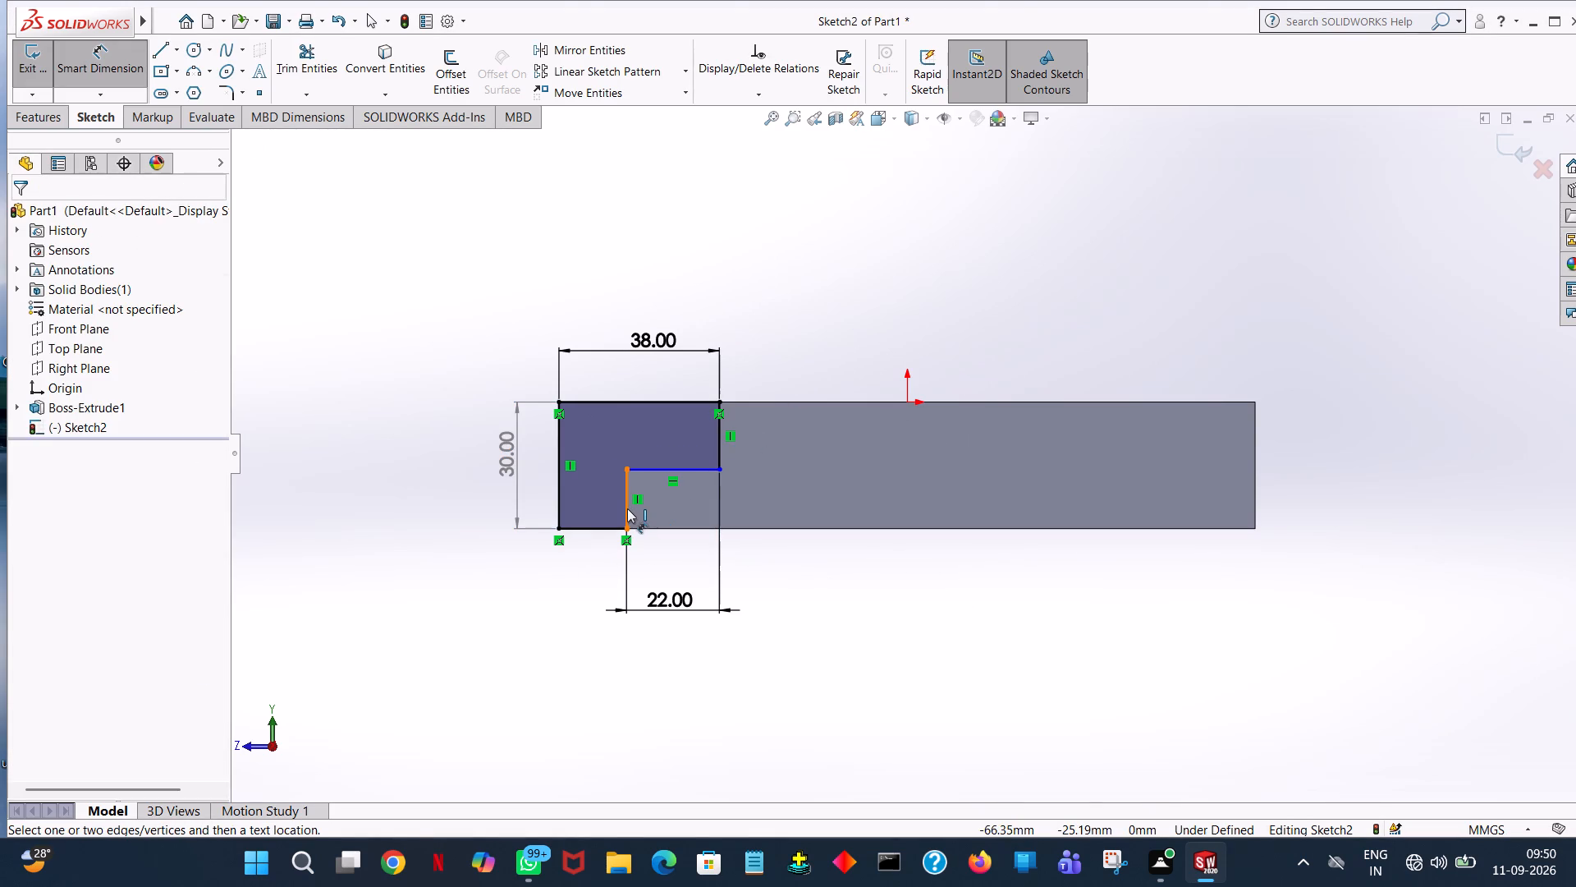
left_click(833, 556)
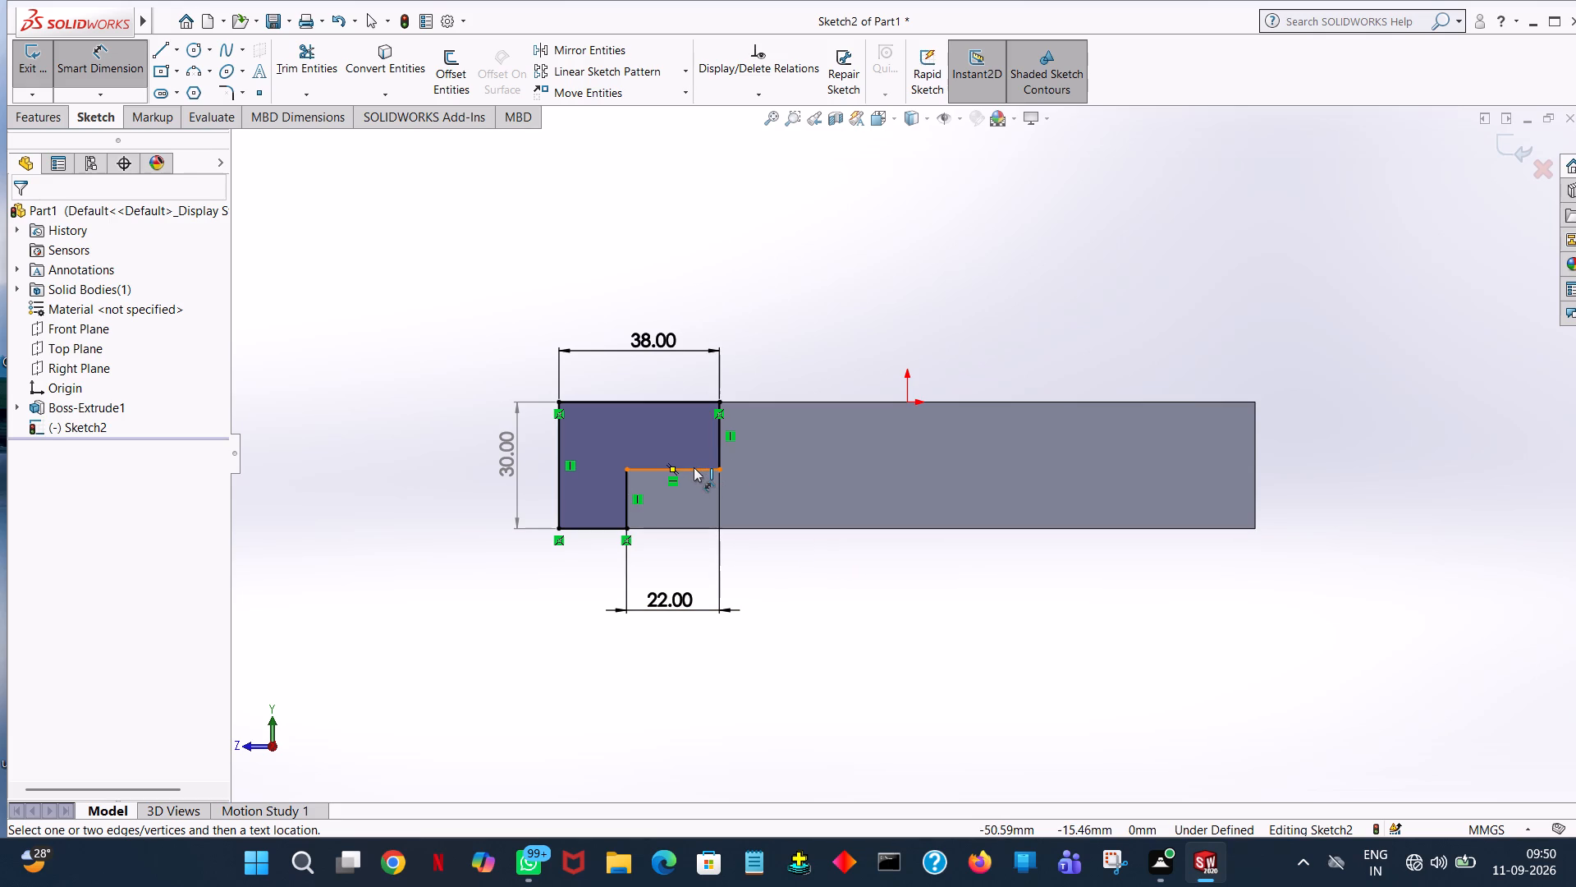
left_click(694, 467)
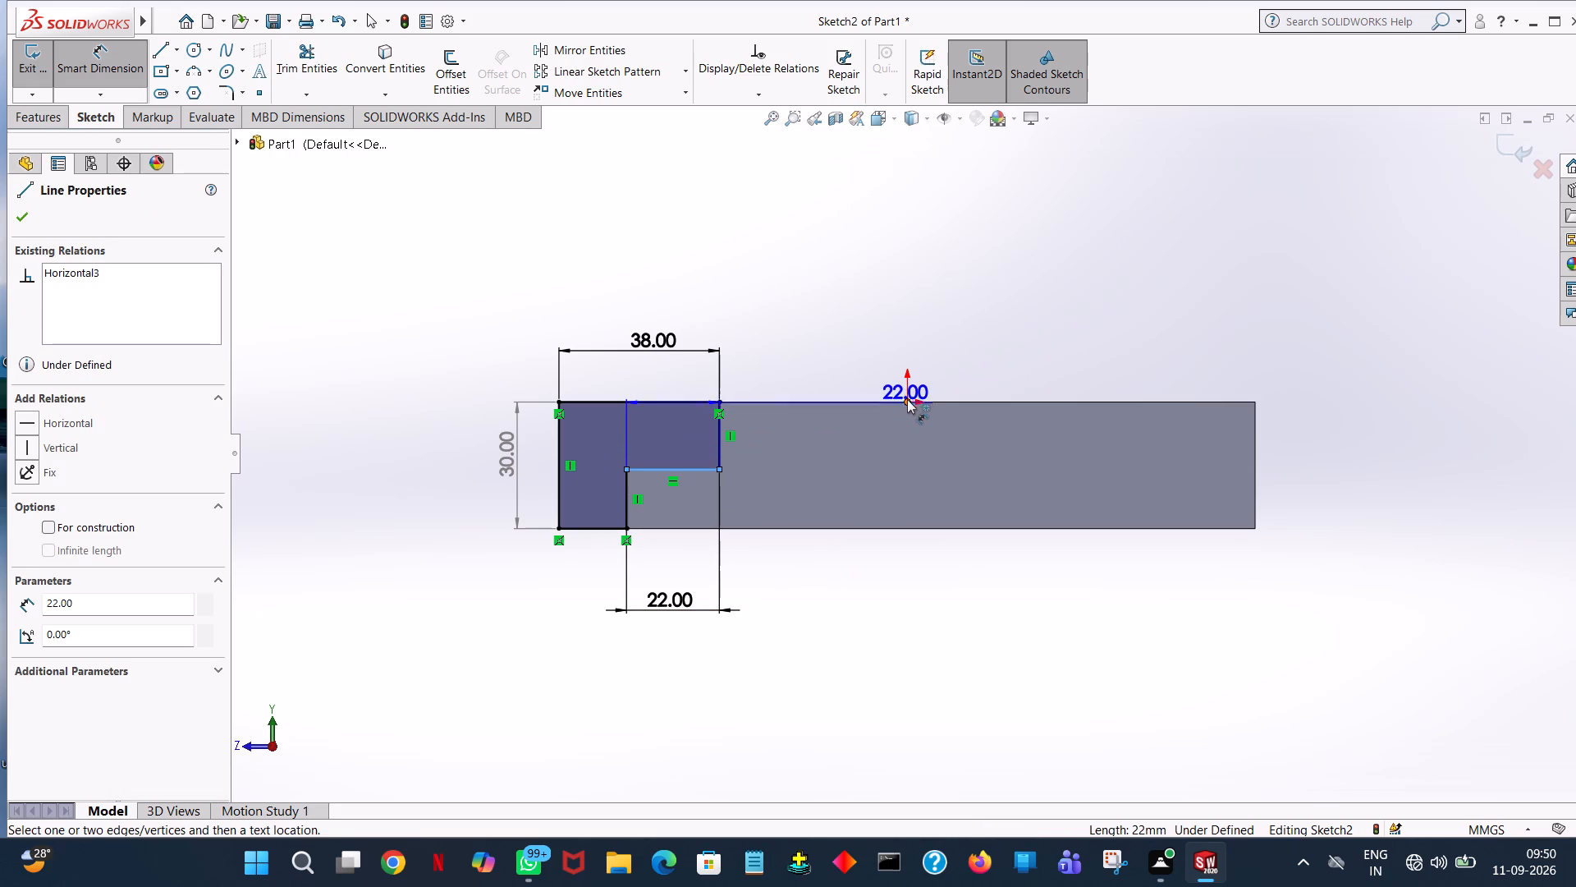
left_click(905, 401)
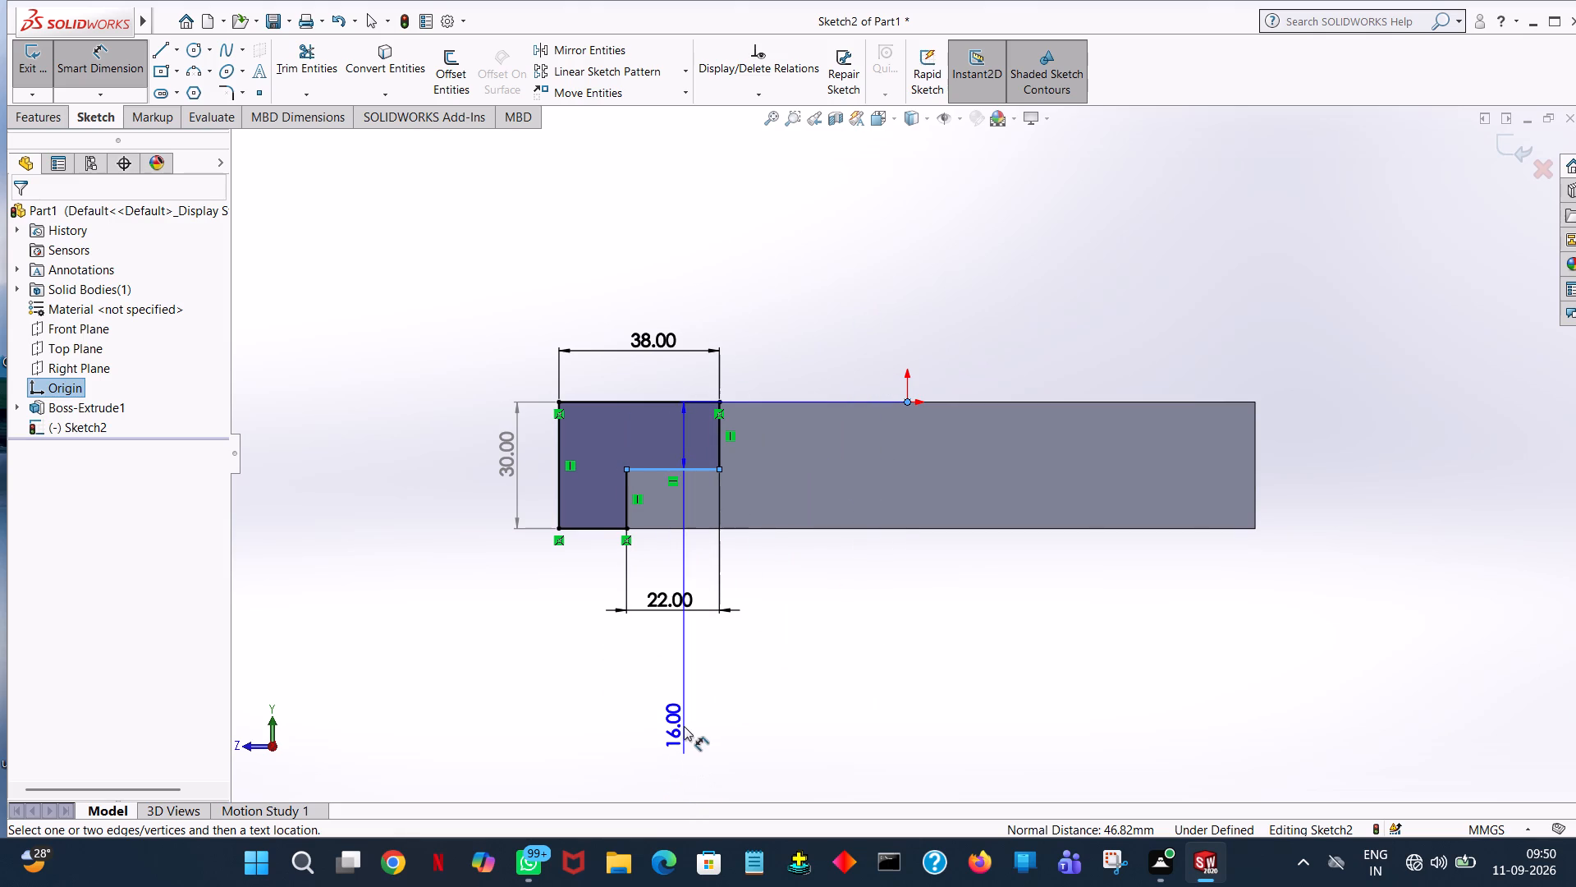
left_click(684, 726)
left_click(612, 702)
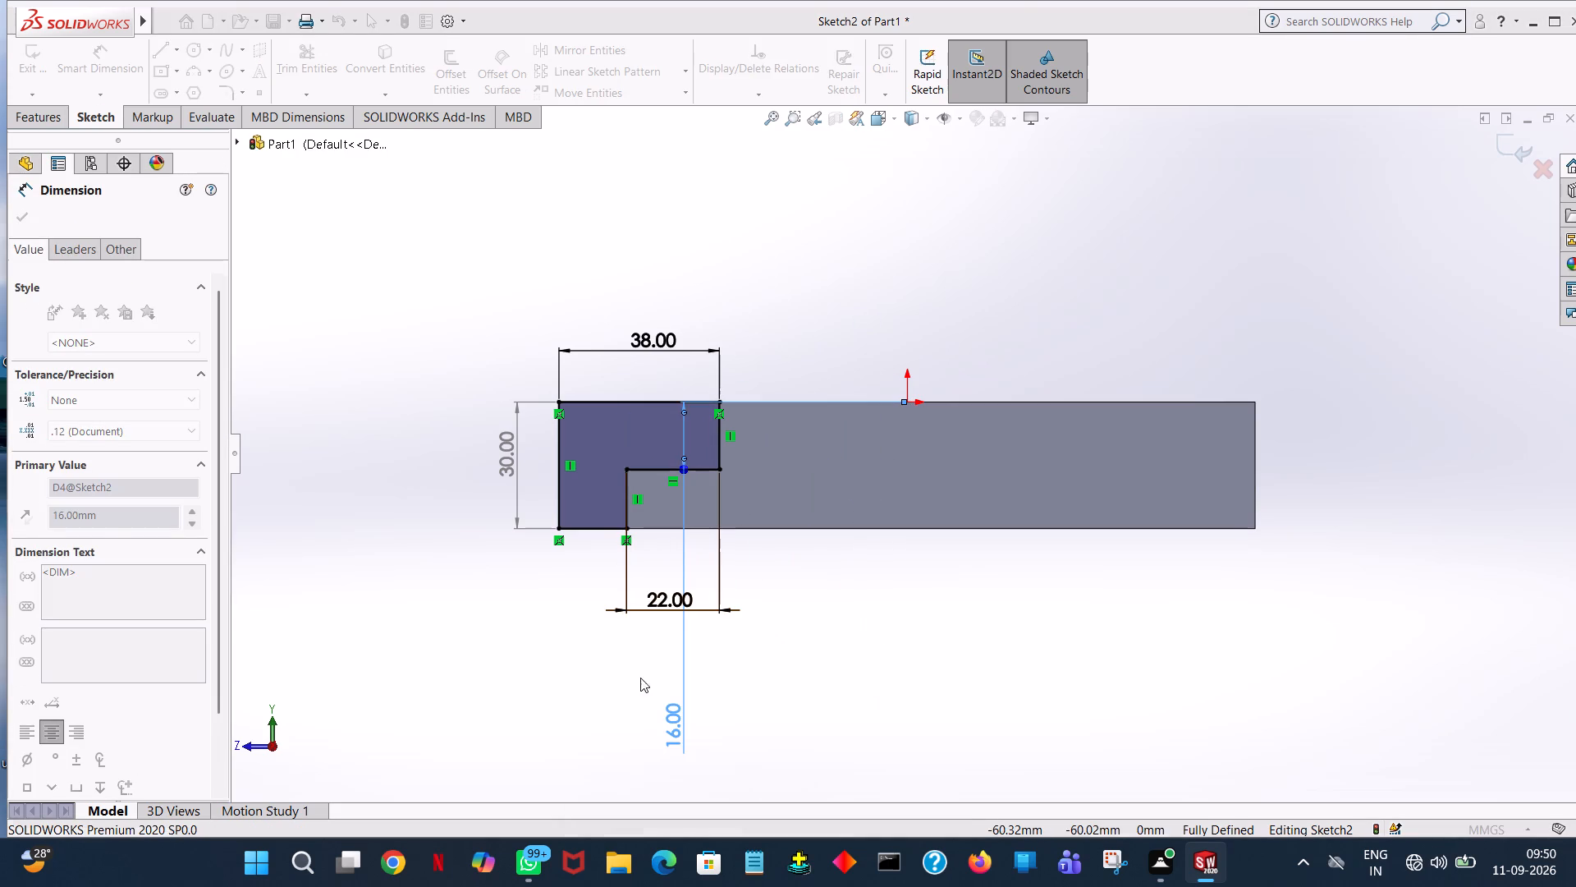
left_click(925, 629)
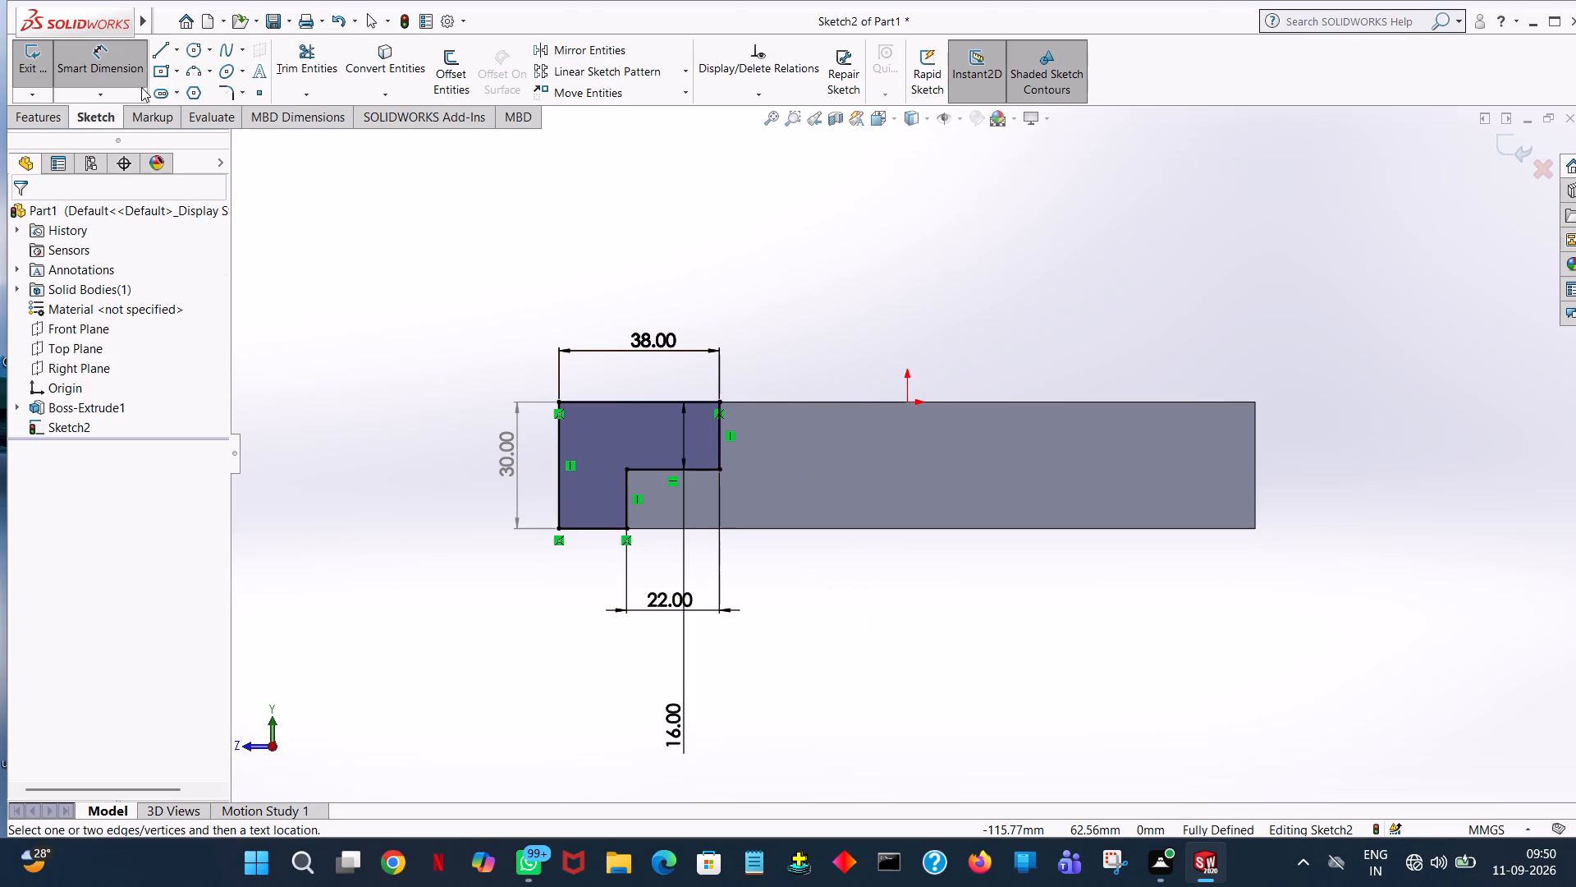
Extrude the stepped profile outward as a blind boss 26 mm deep, merged with the block.
left_click(38, 113)
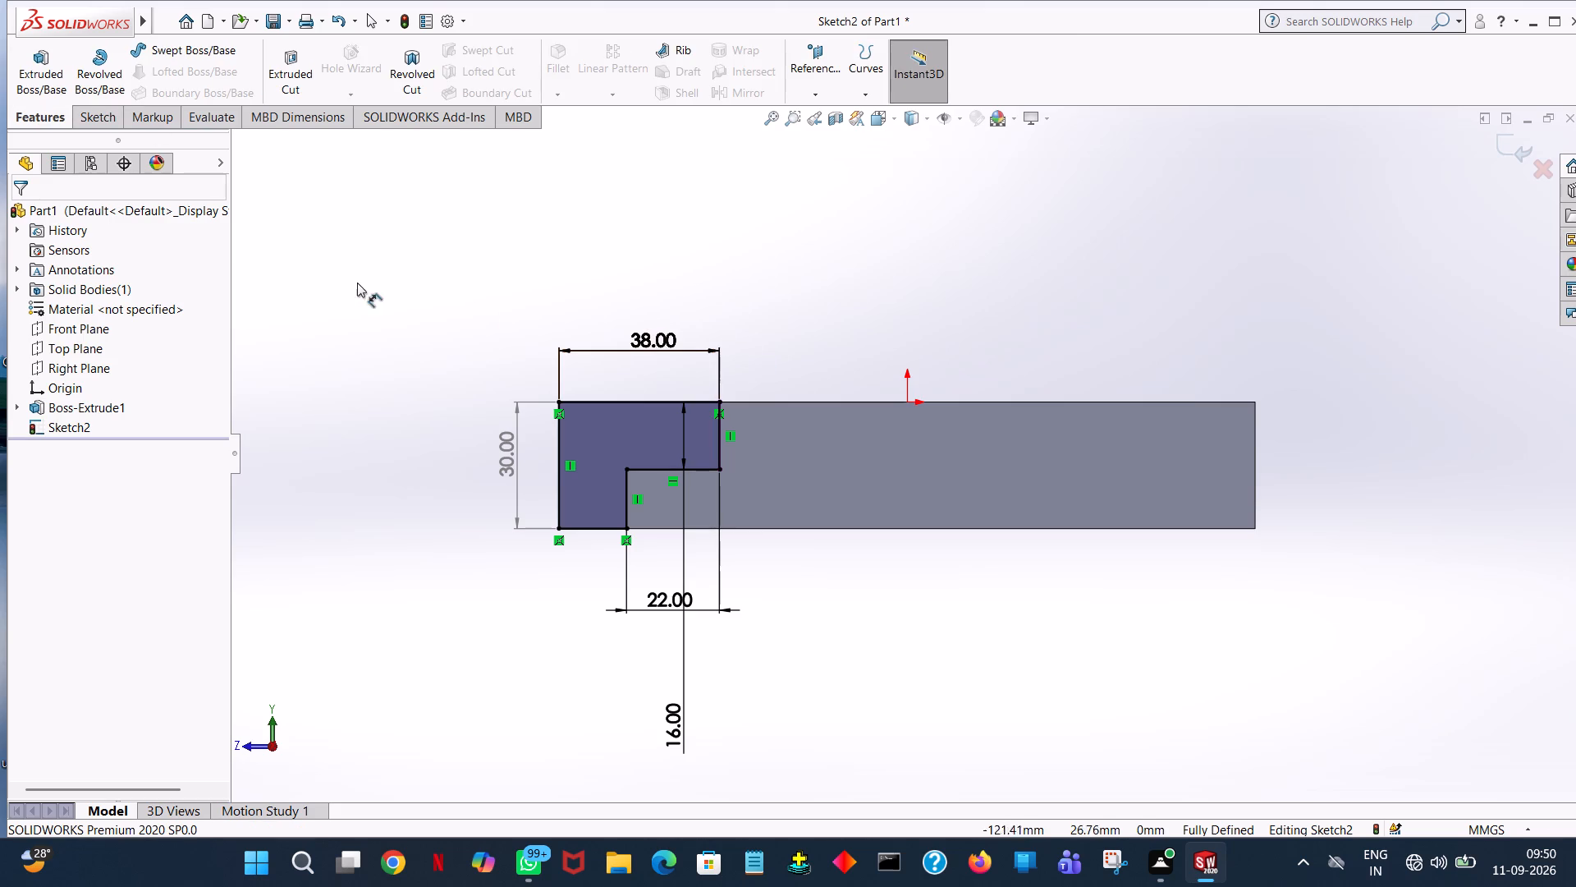
left_click(47, 70)
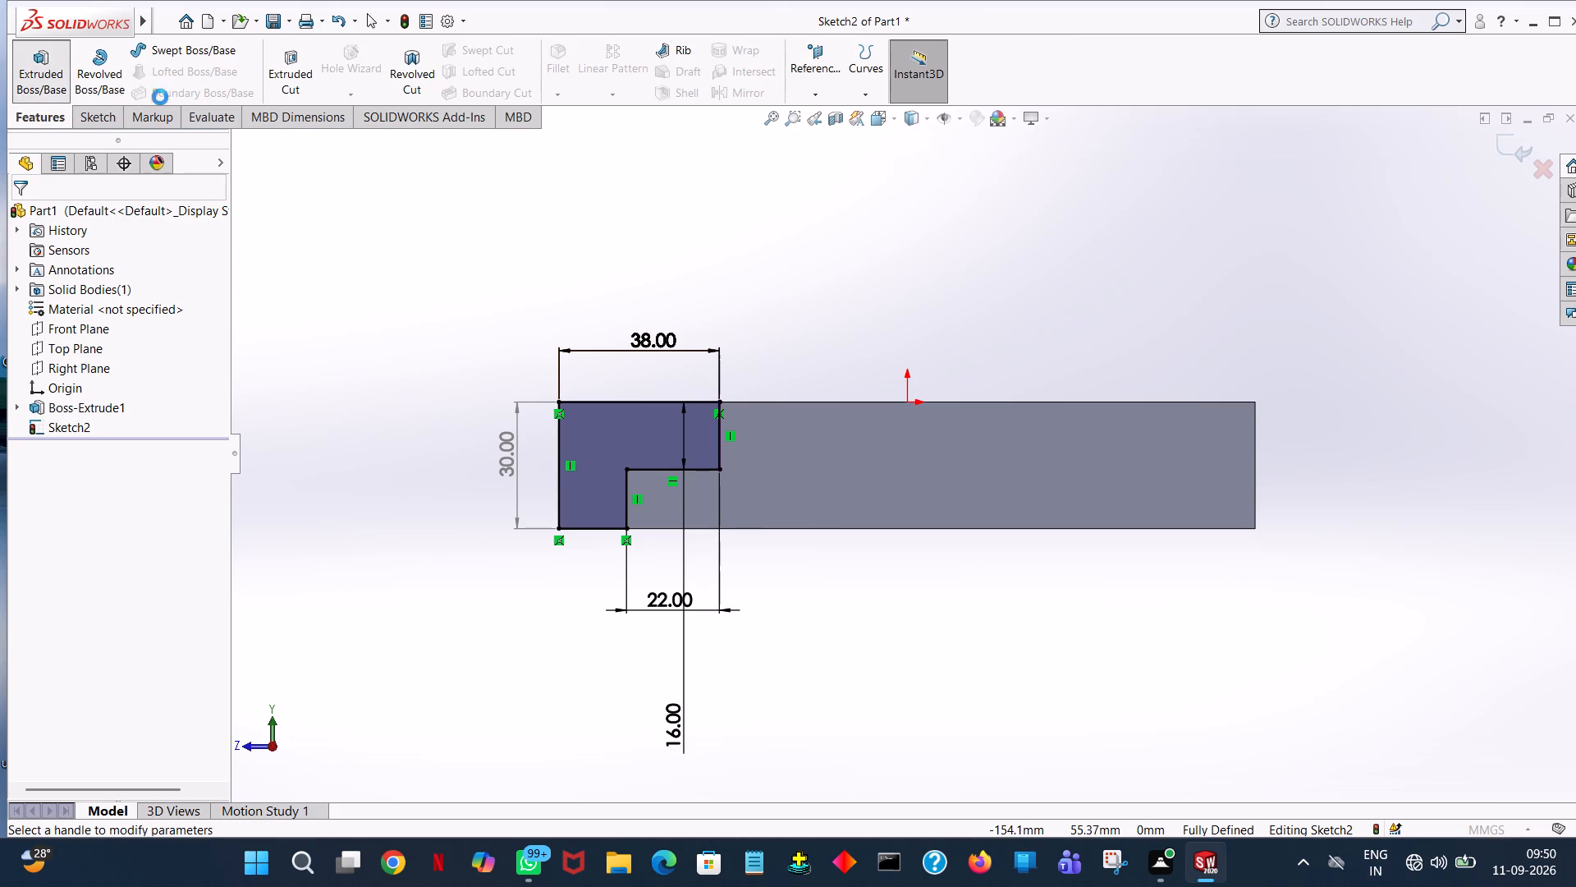
middle_click_drag(168, 107, 392, 264)
middle_click_drag(391, 227, 480, 281)
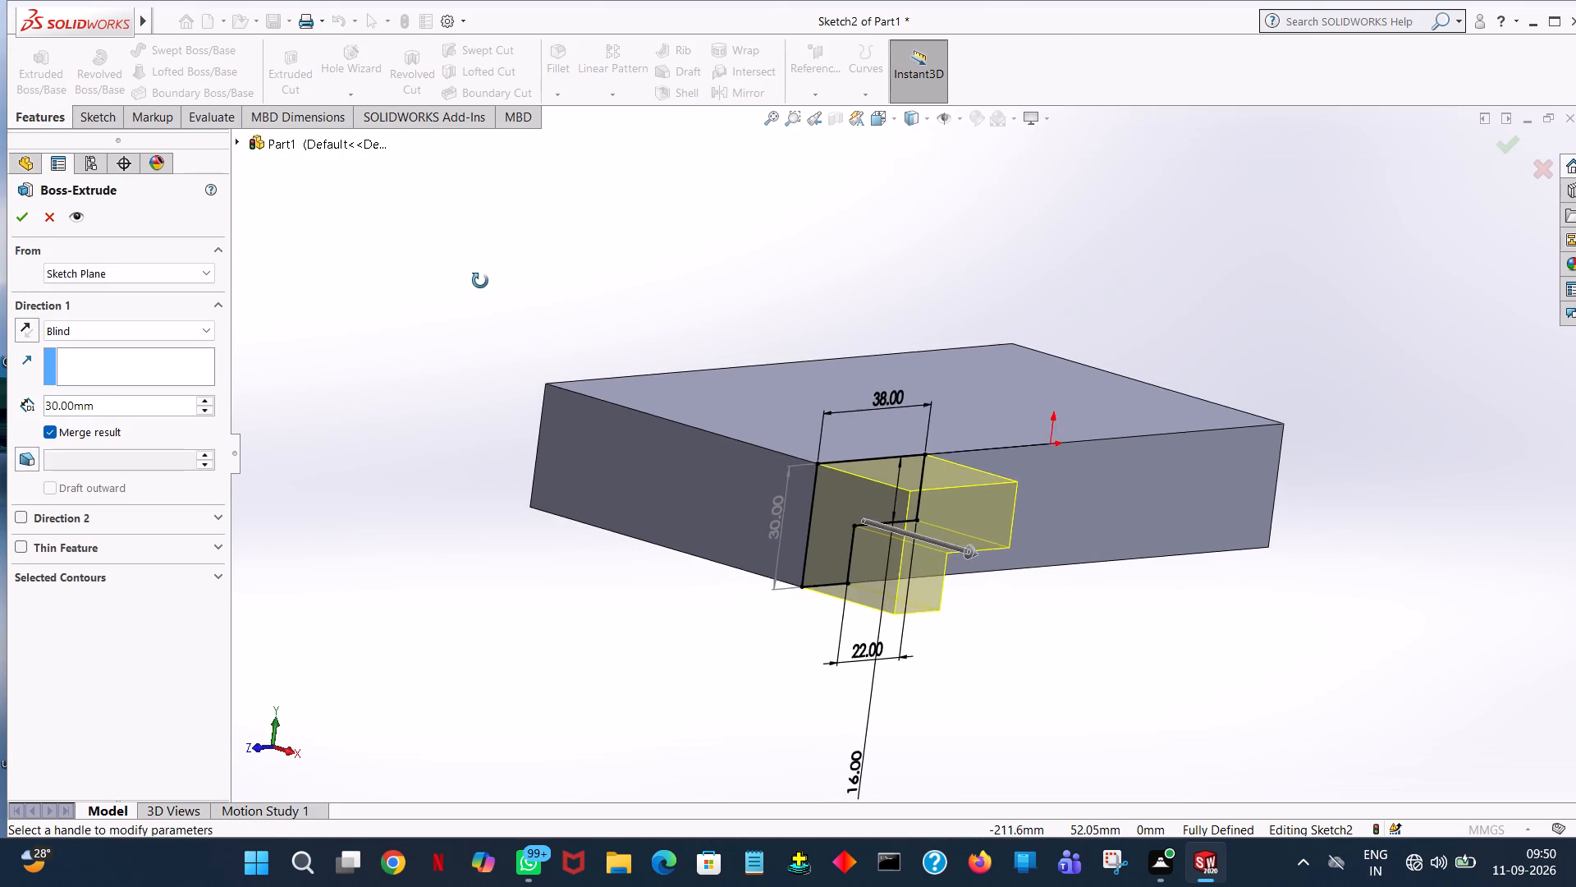
middle_click_drag(480, 281, 532, 287)
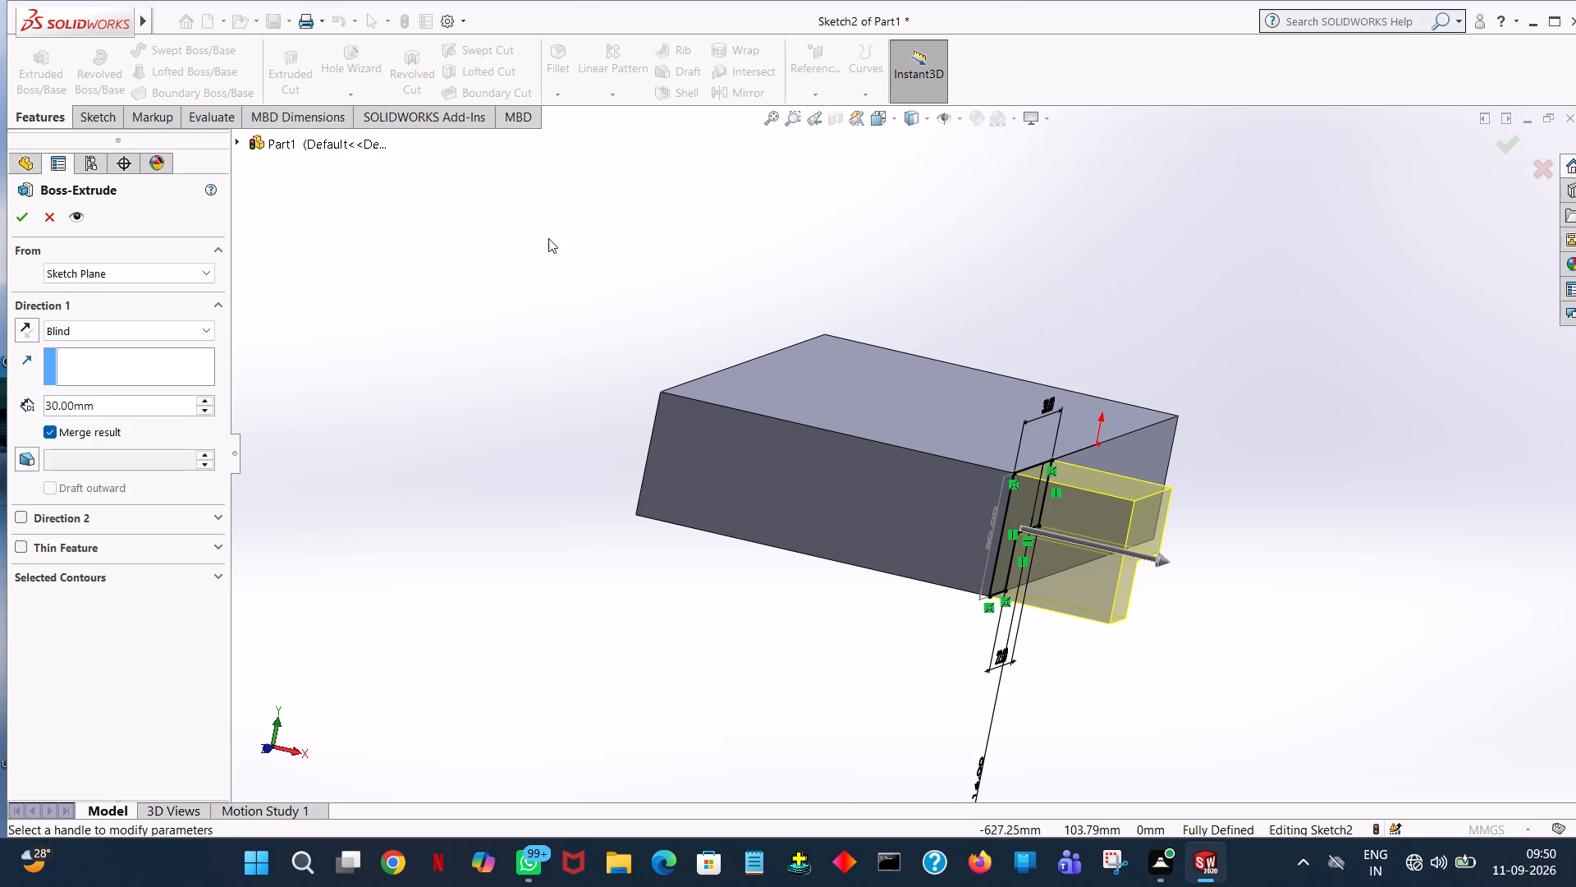
double_click(119, 402)
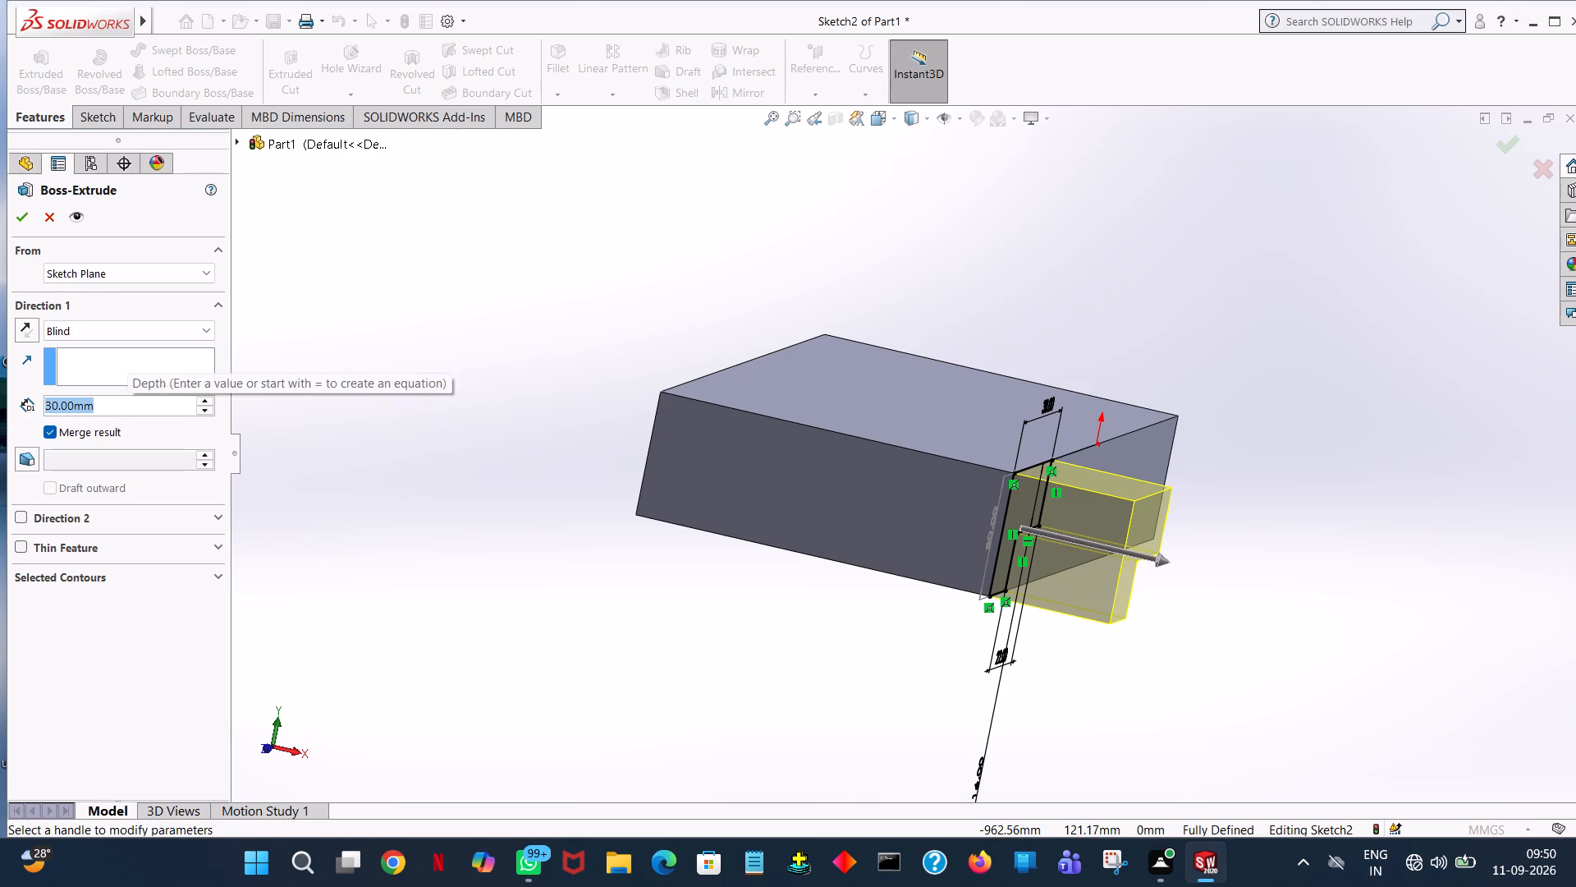
type("26")
key("Return")
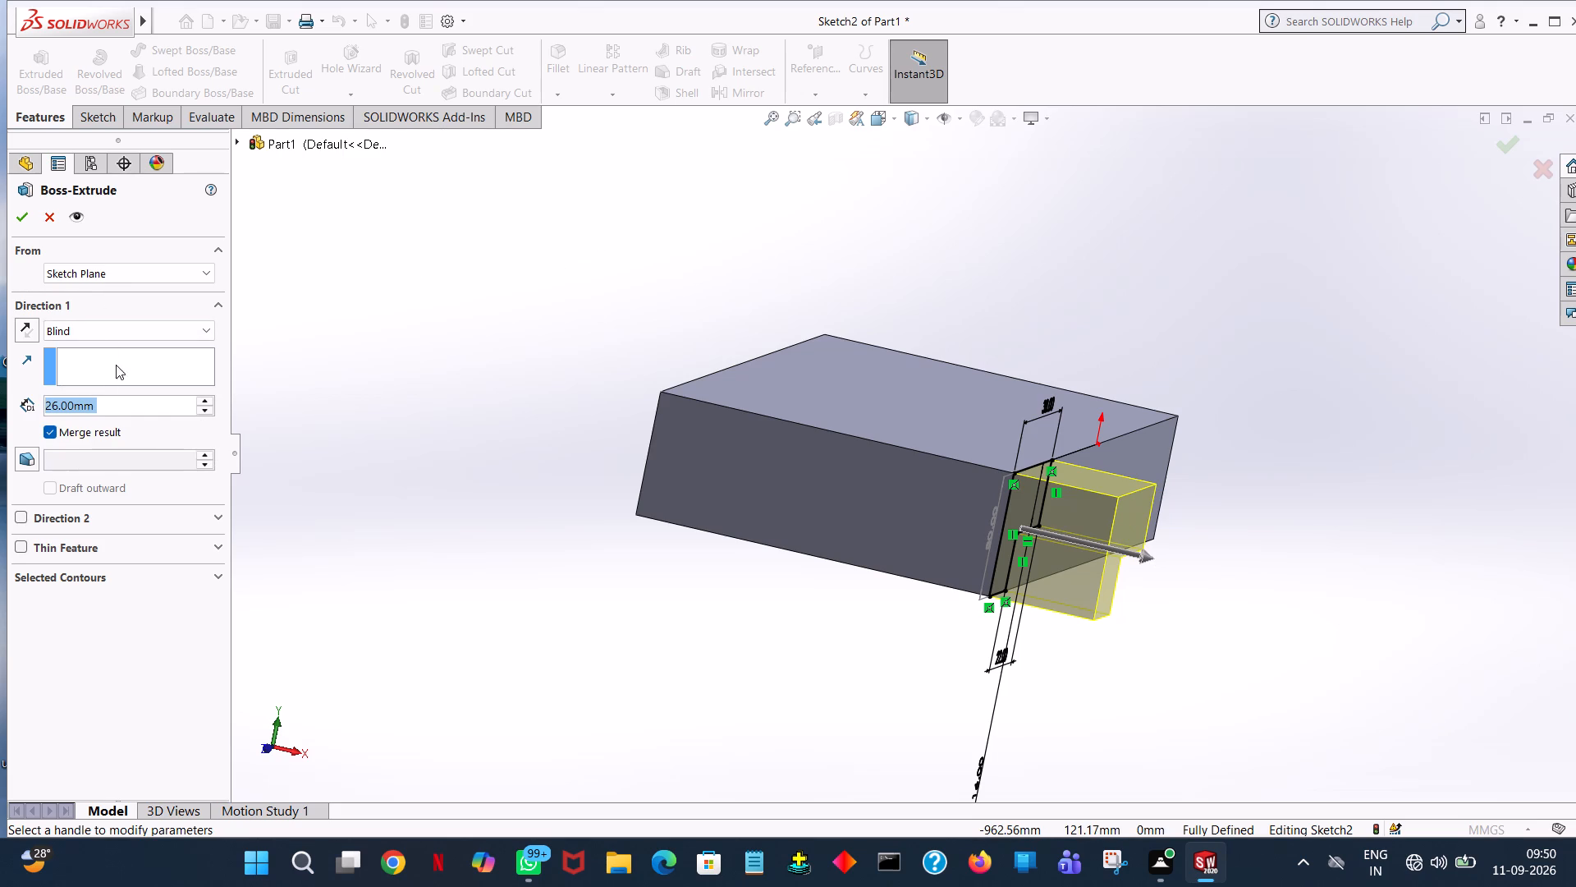
left_click(19, 218)
left_click(1363, 375)
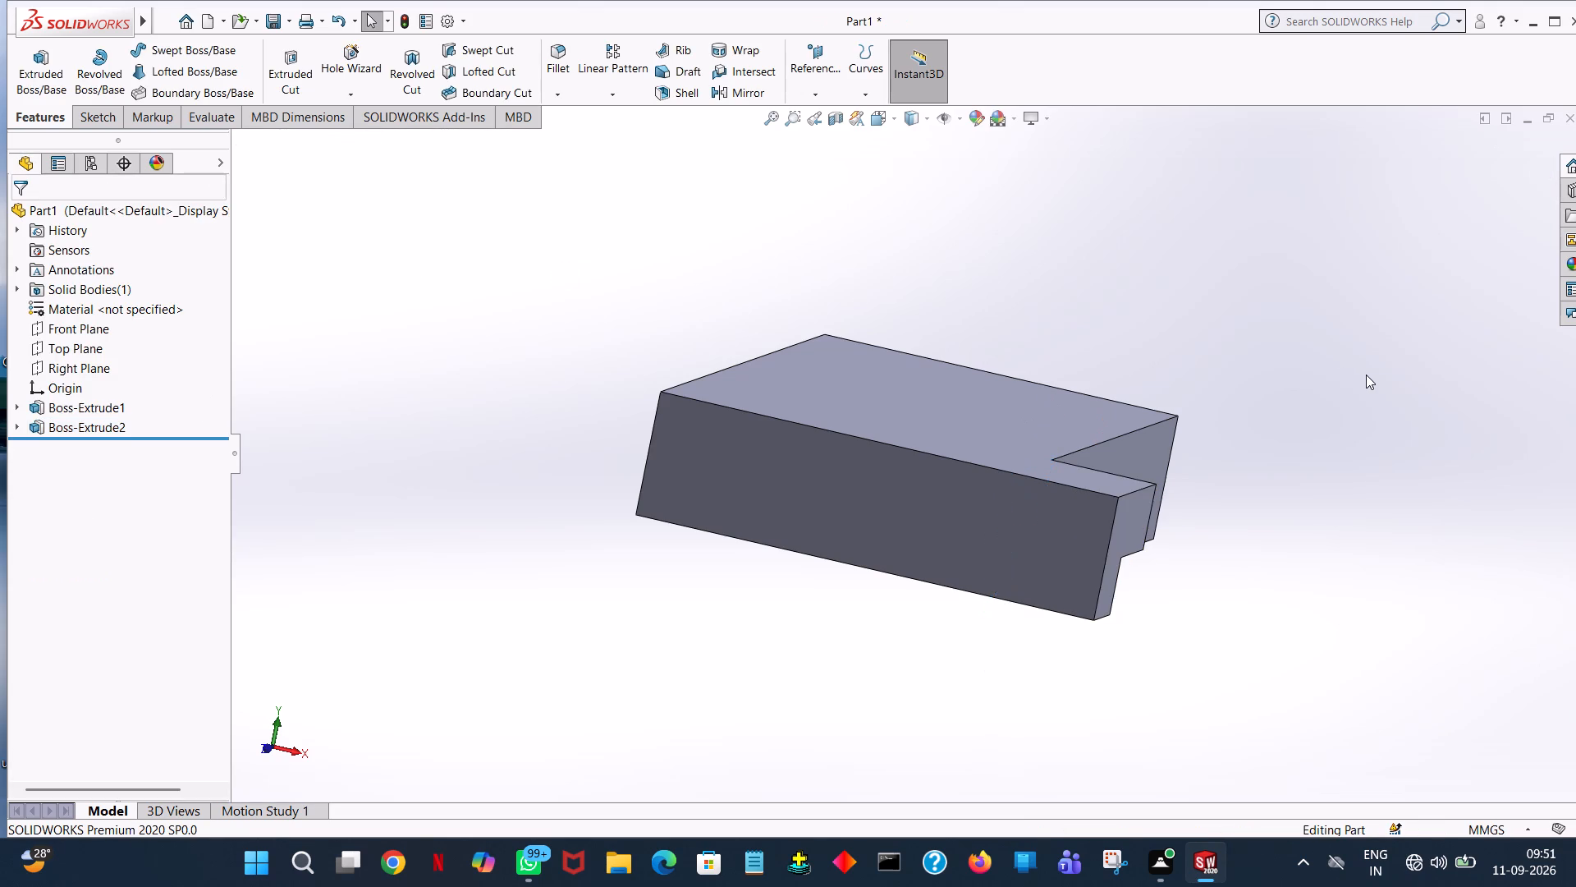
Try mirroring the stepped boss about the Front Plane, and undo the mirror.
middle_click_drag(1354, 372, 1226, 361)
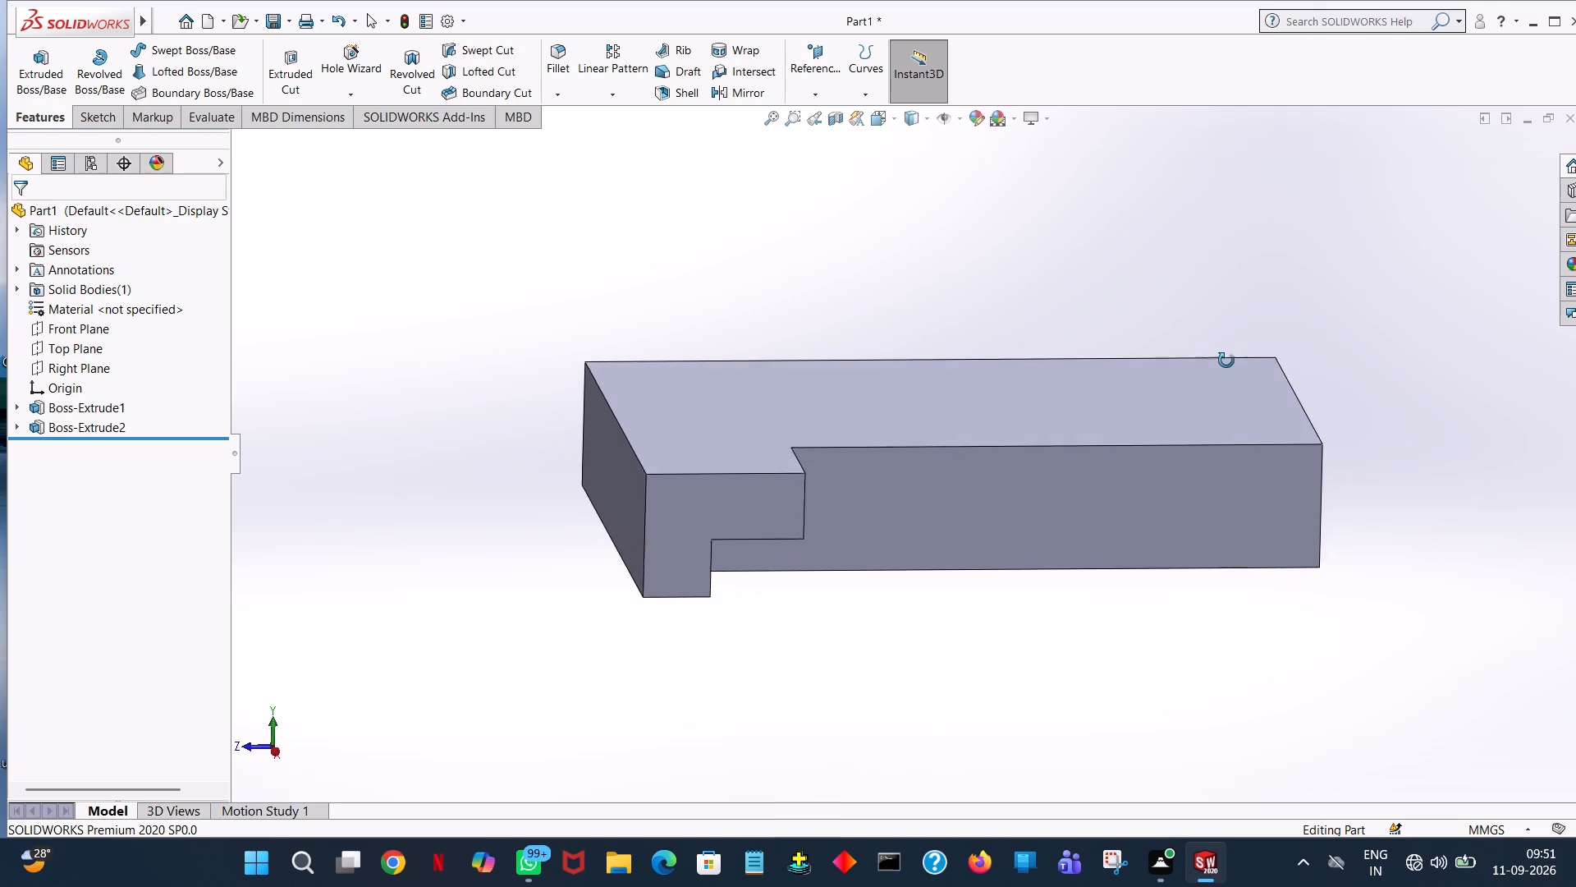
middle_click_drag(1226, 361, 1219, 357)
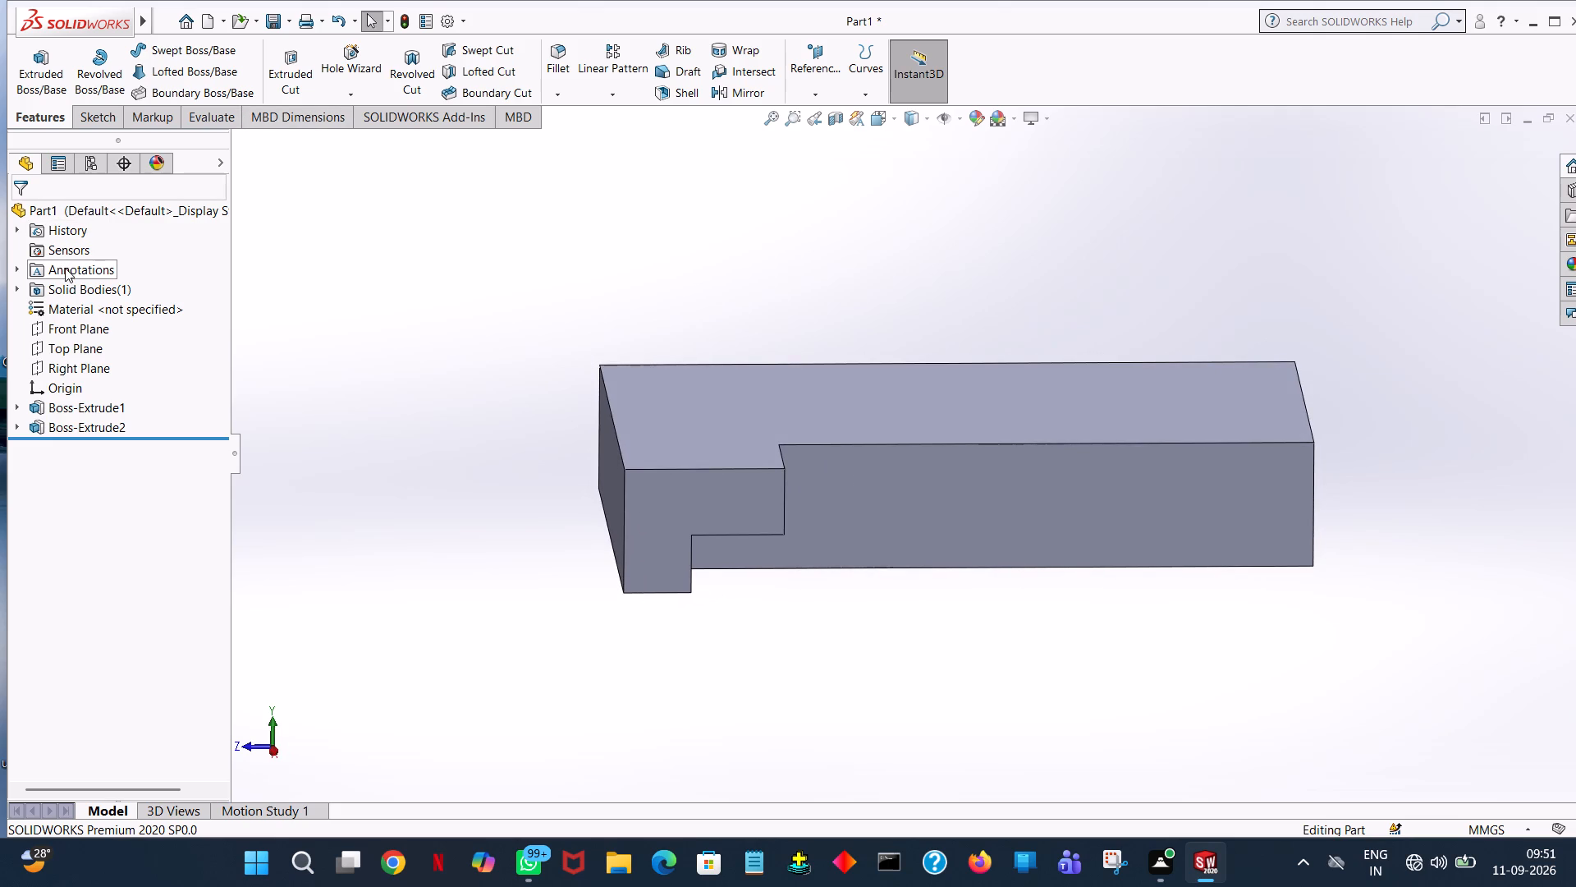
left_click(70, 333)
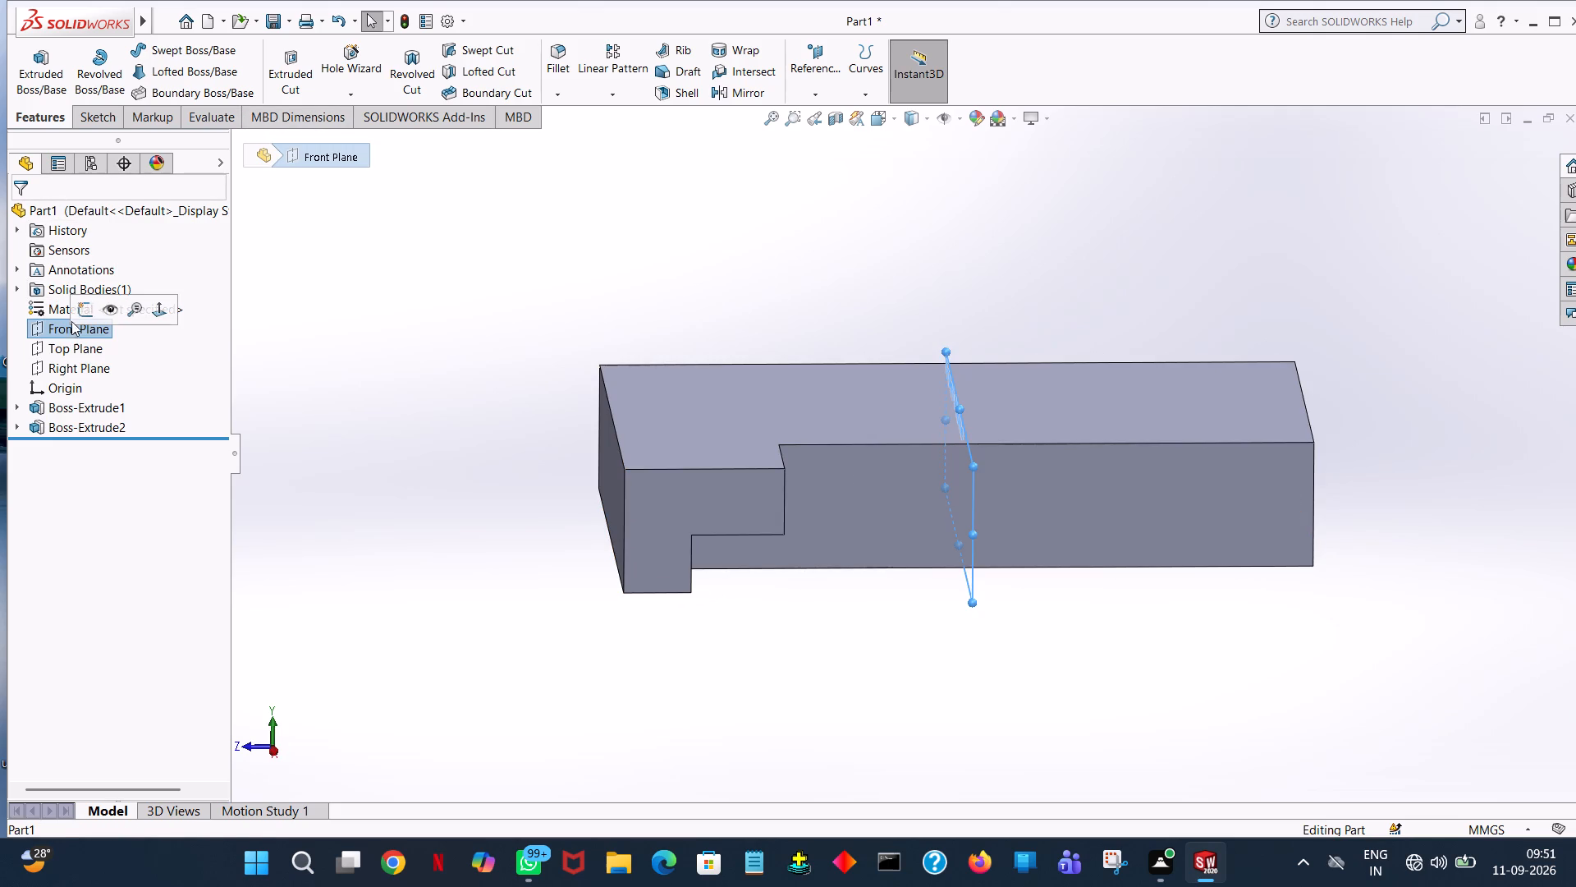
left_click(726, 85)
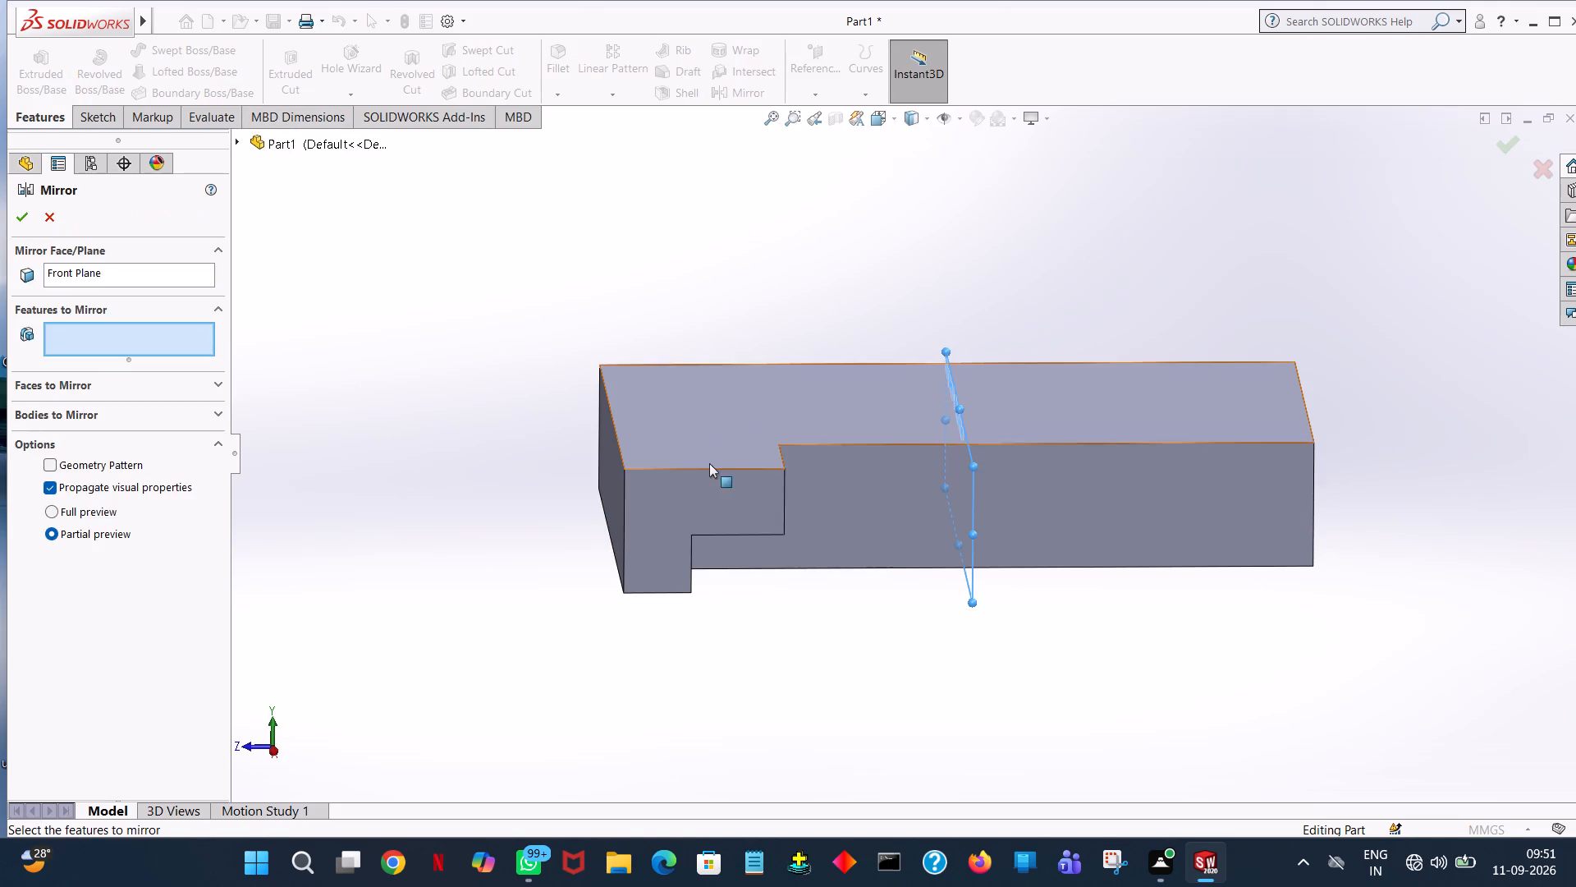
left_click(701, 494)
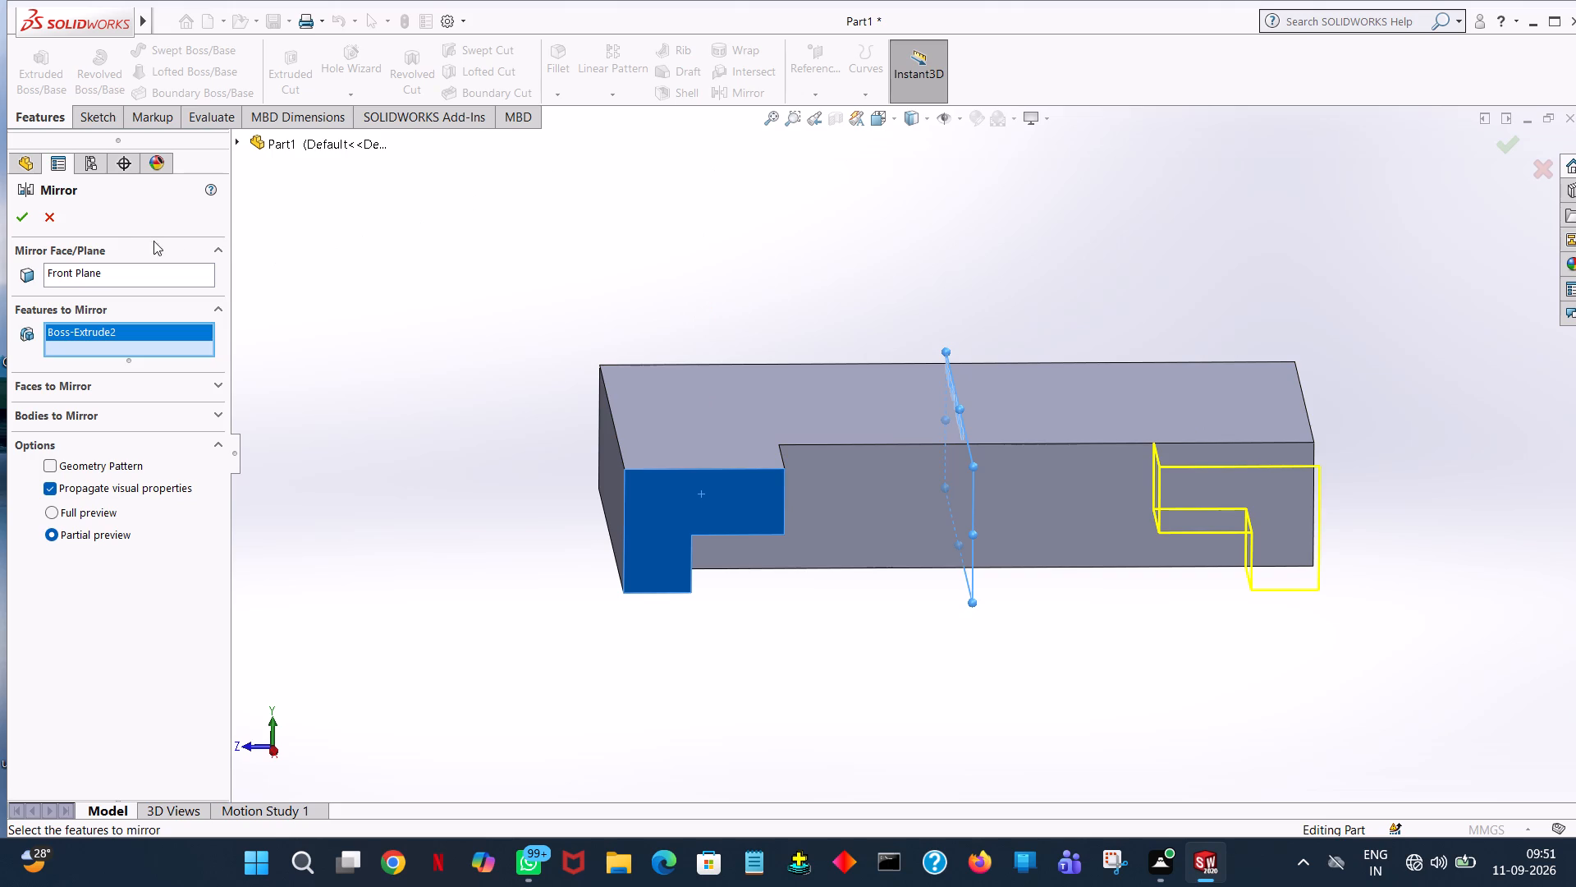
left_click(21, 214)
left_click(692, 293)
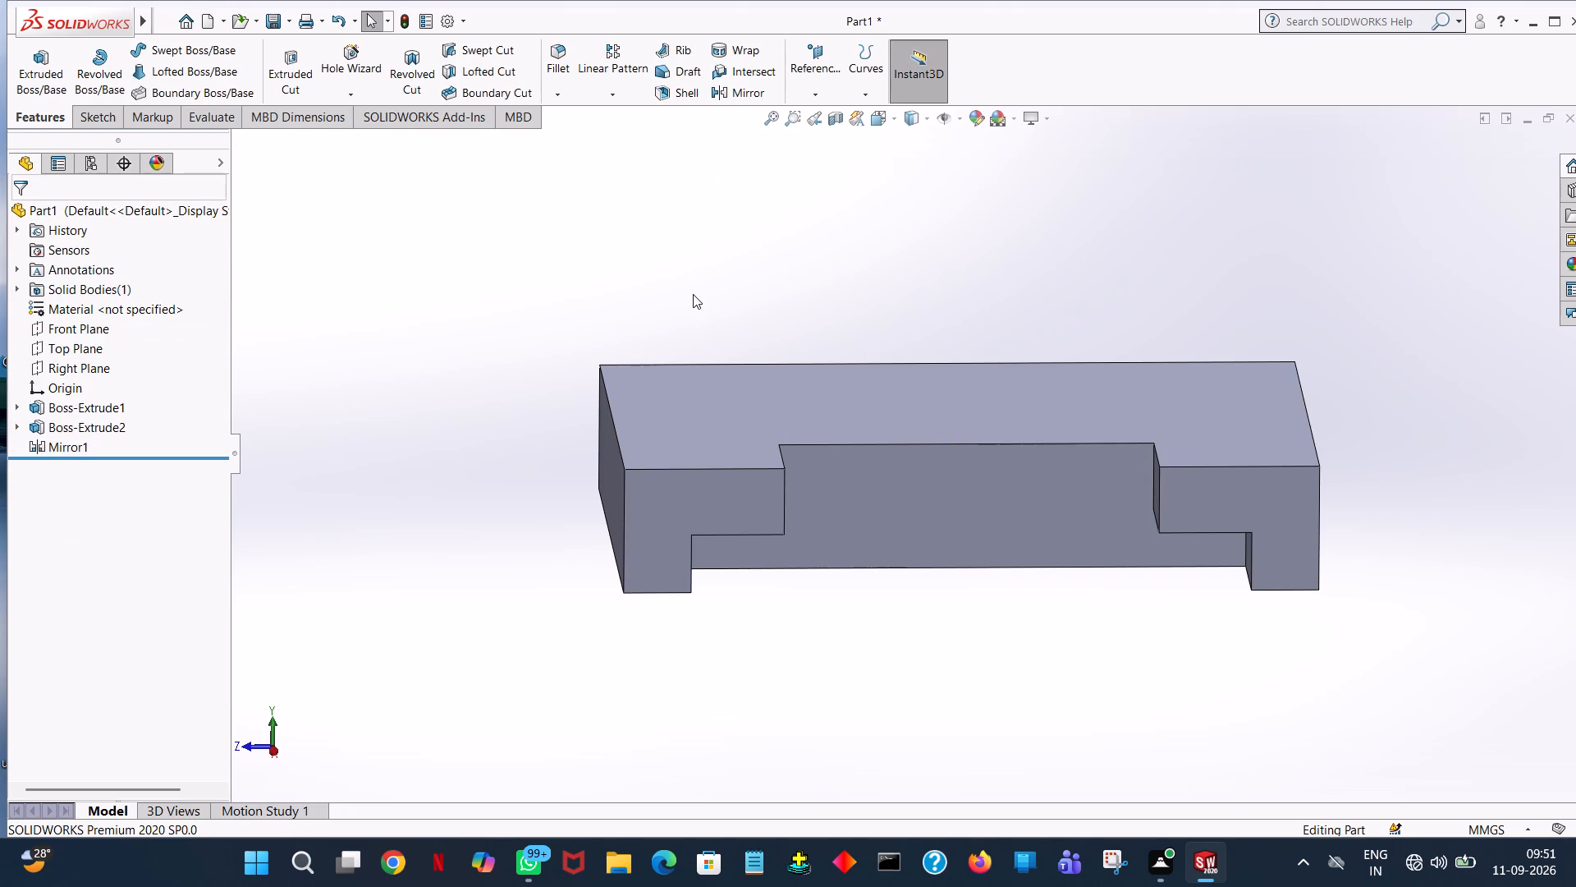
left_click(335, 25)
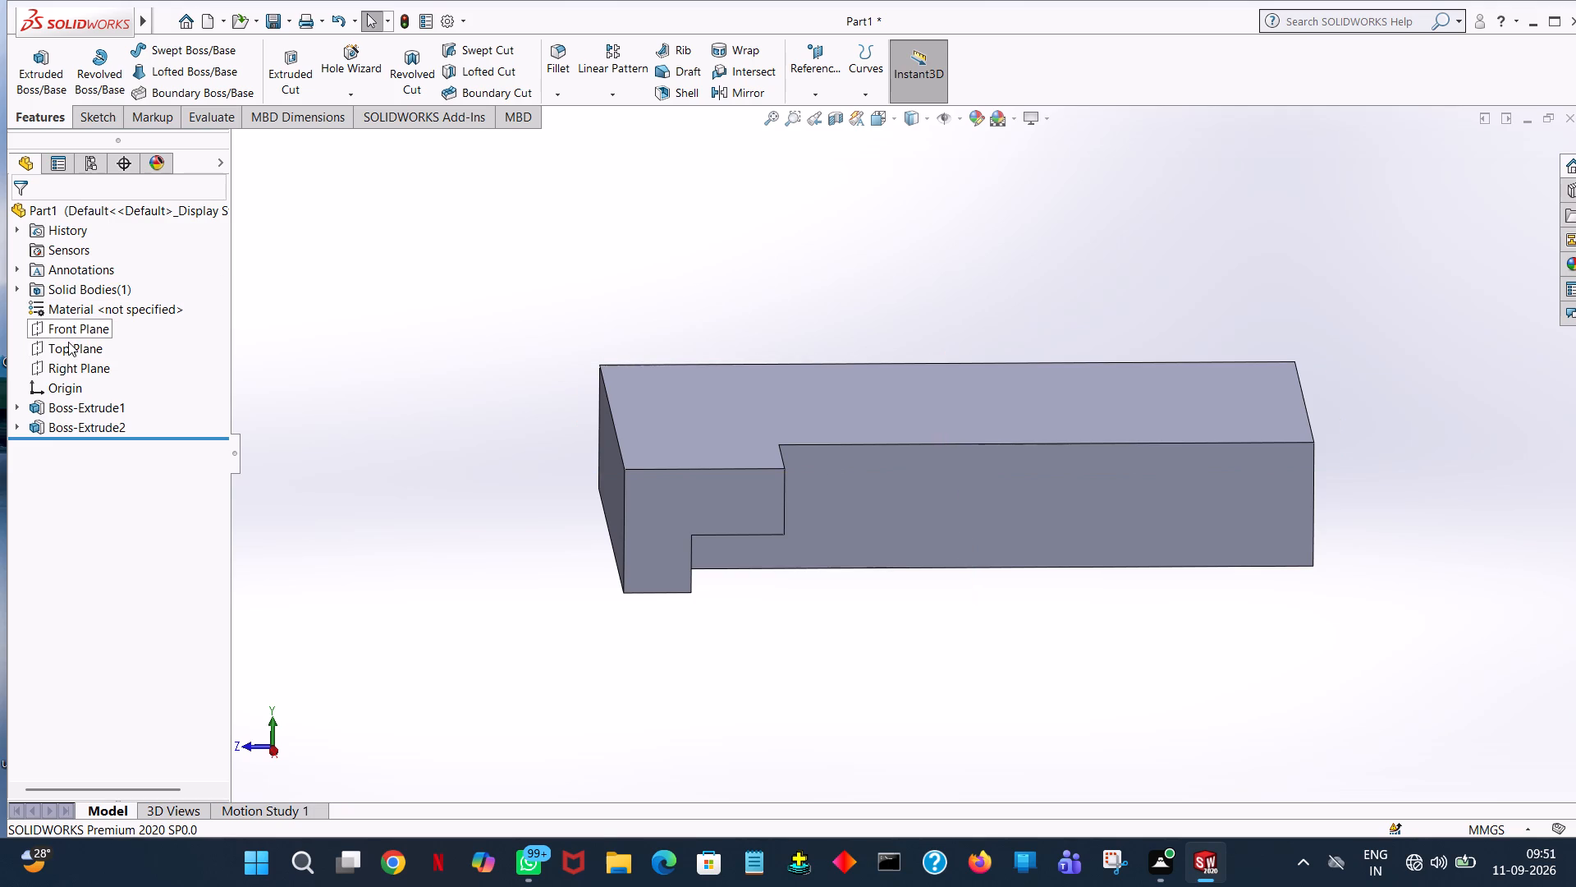
Mirror the stepped boss about the Right Plane onto the block's opposite long side.
left_click(68, 365)
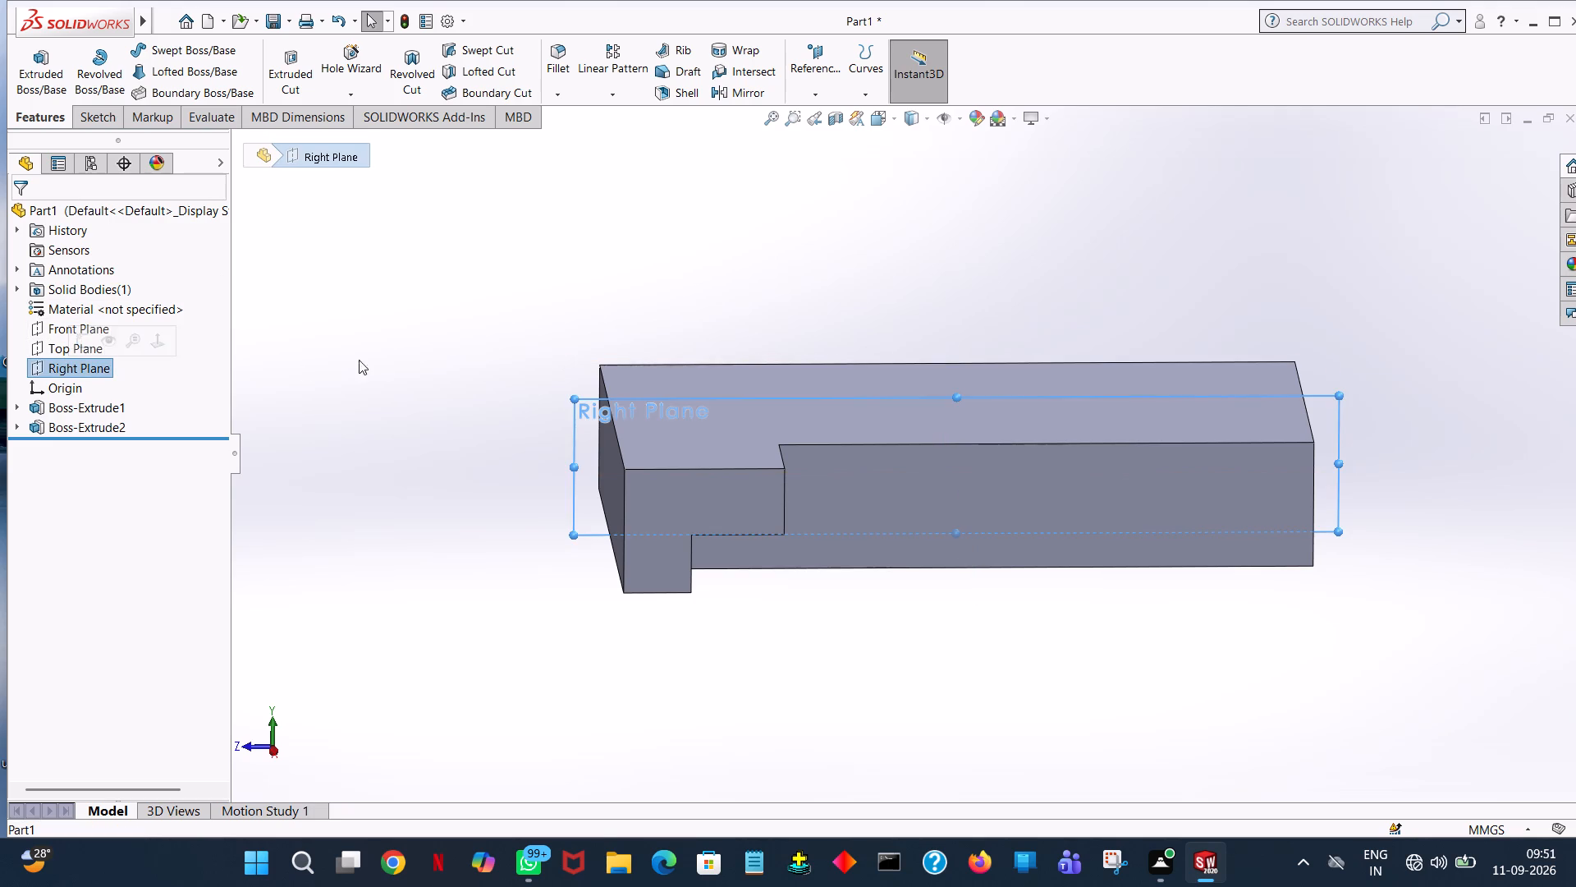
middle_click_drag(377, 359, 506, 384)
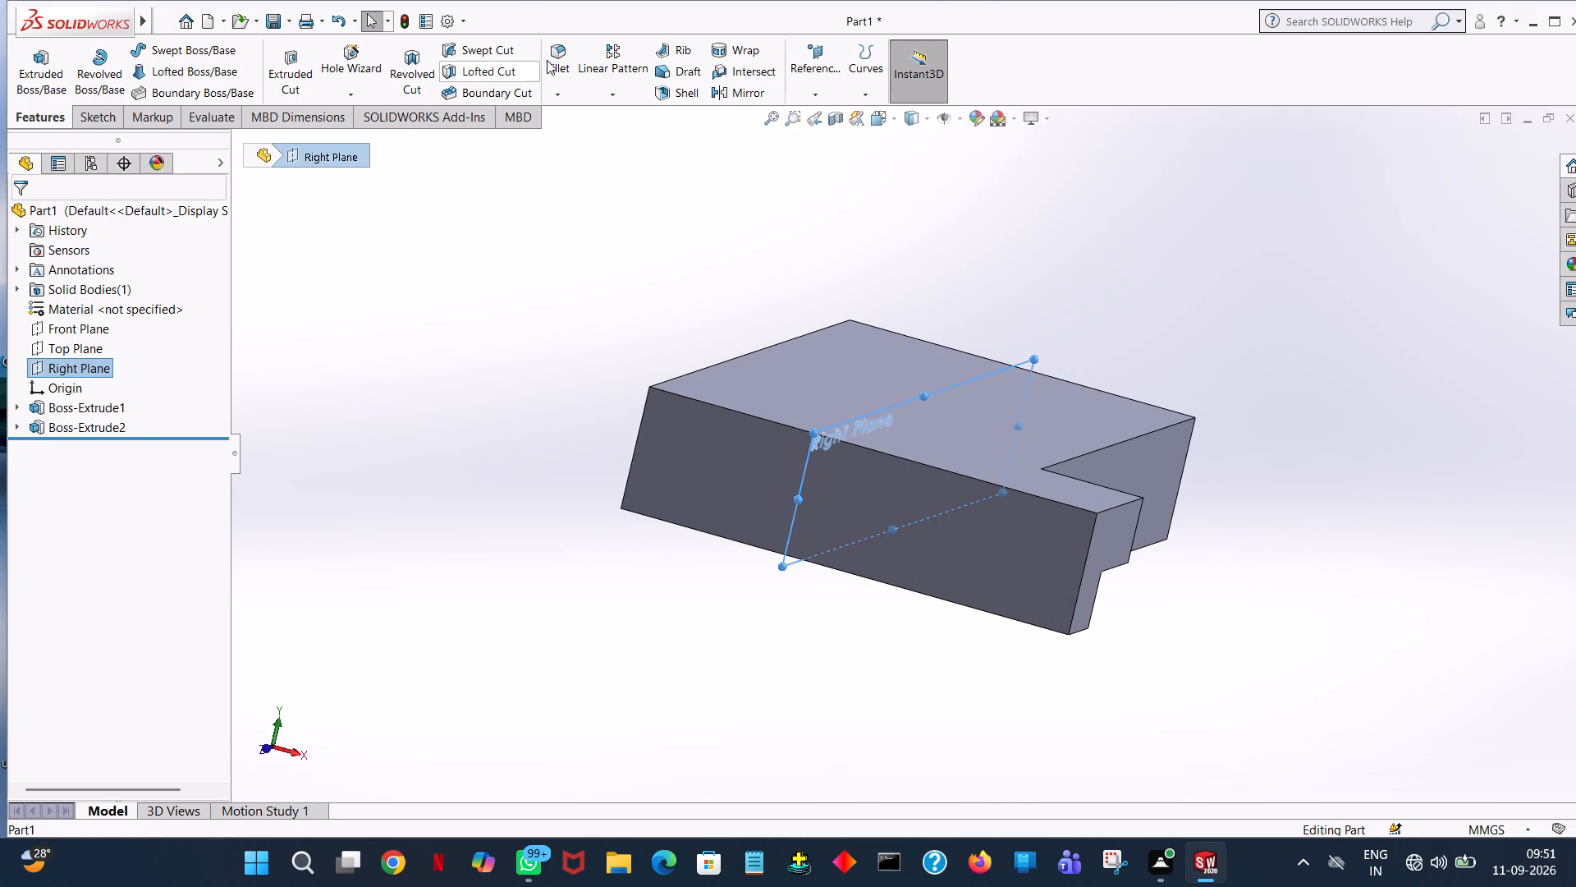
left_click(735, 92)
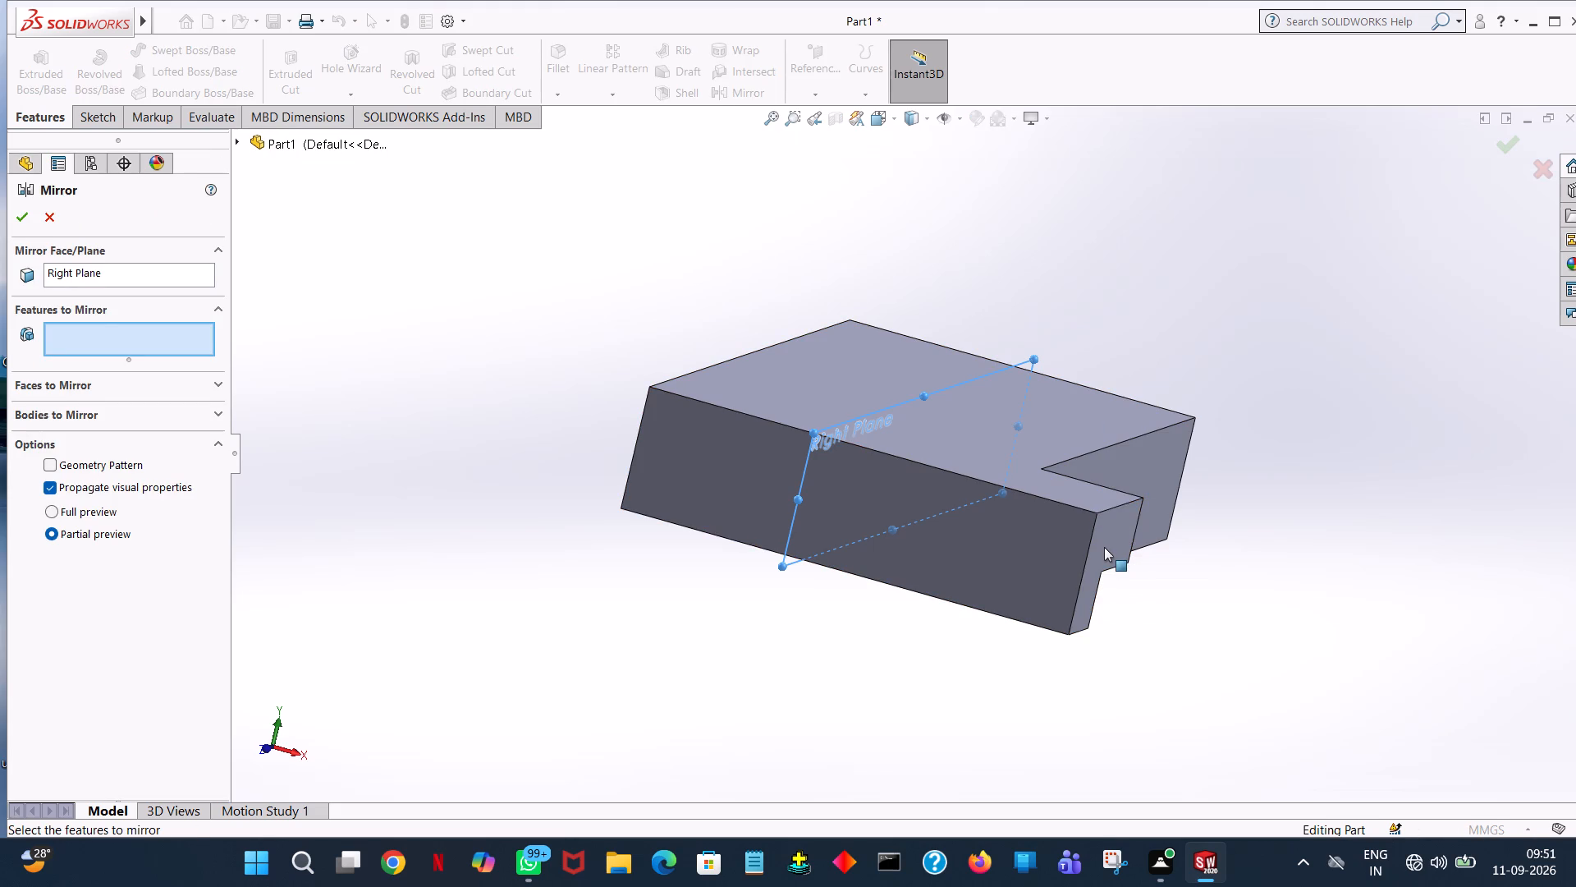
left_click(1104, 547)
left_click(24, 214)
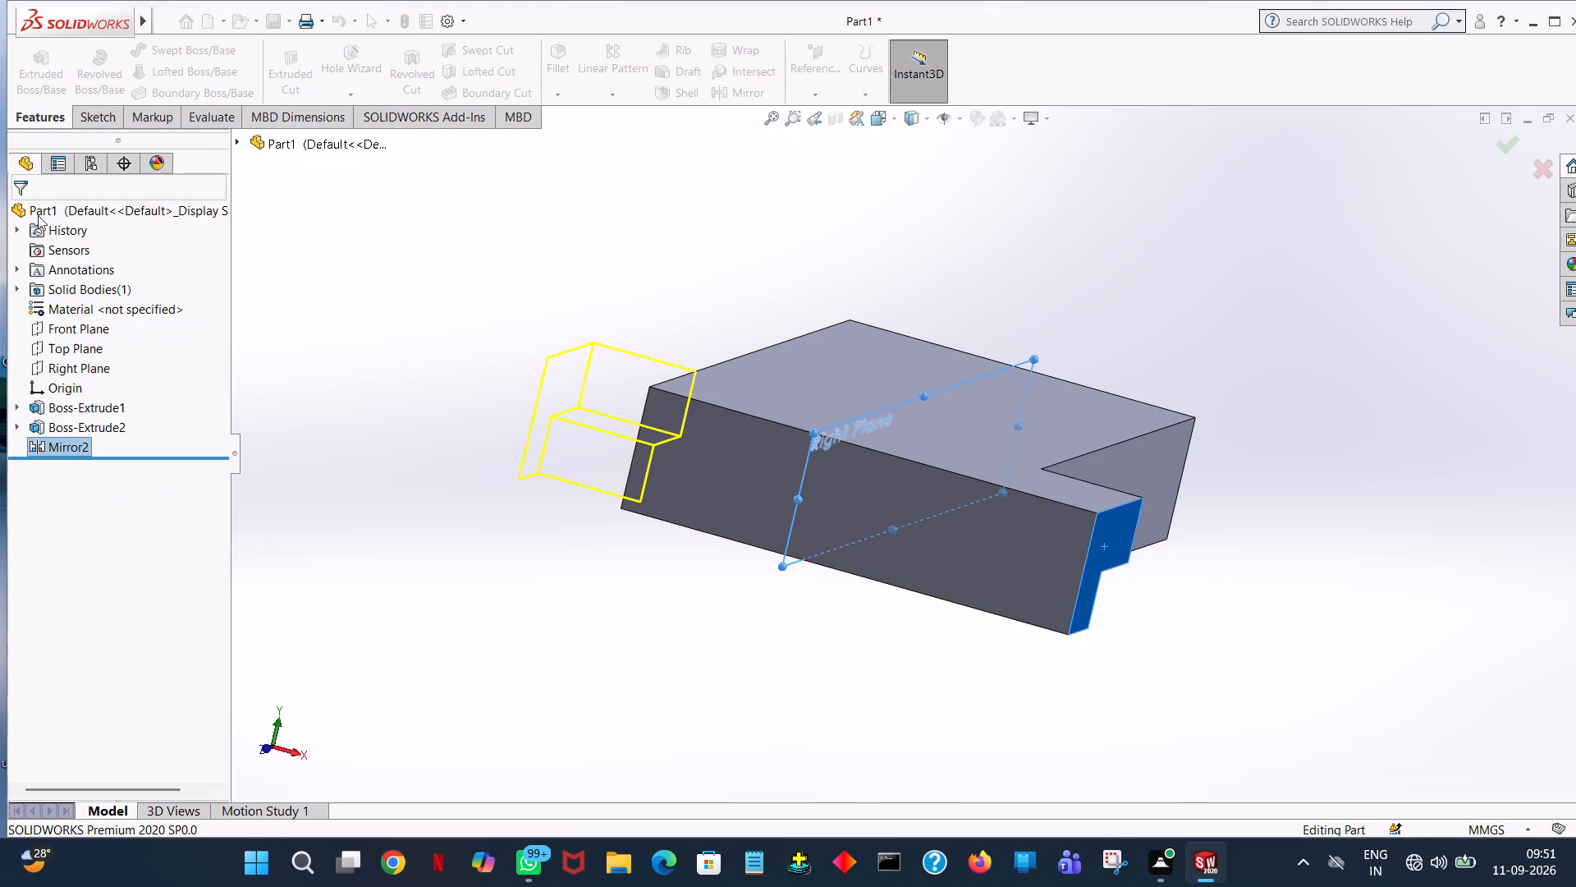
left_click(461, 272)
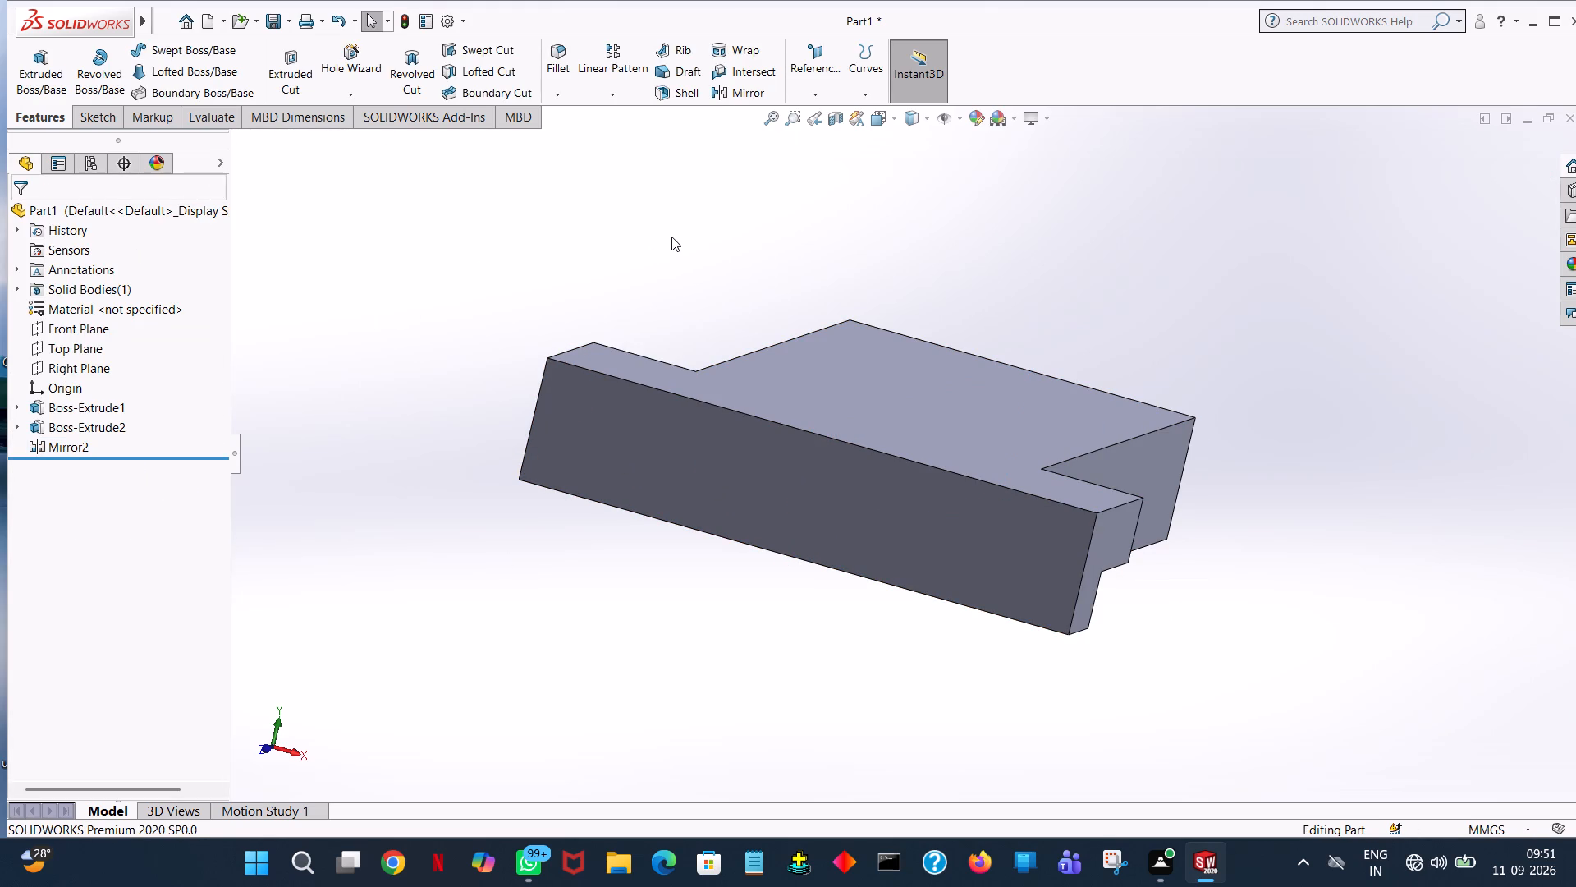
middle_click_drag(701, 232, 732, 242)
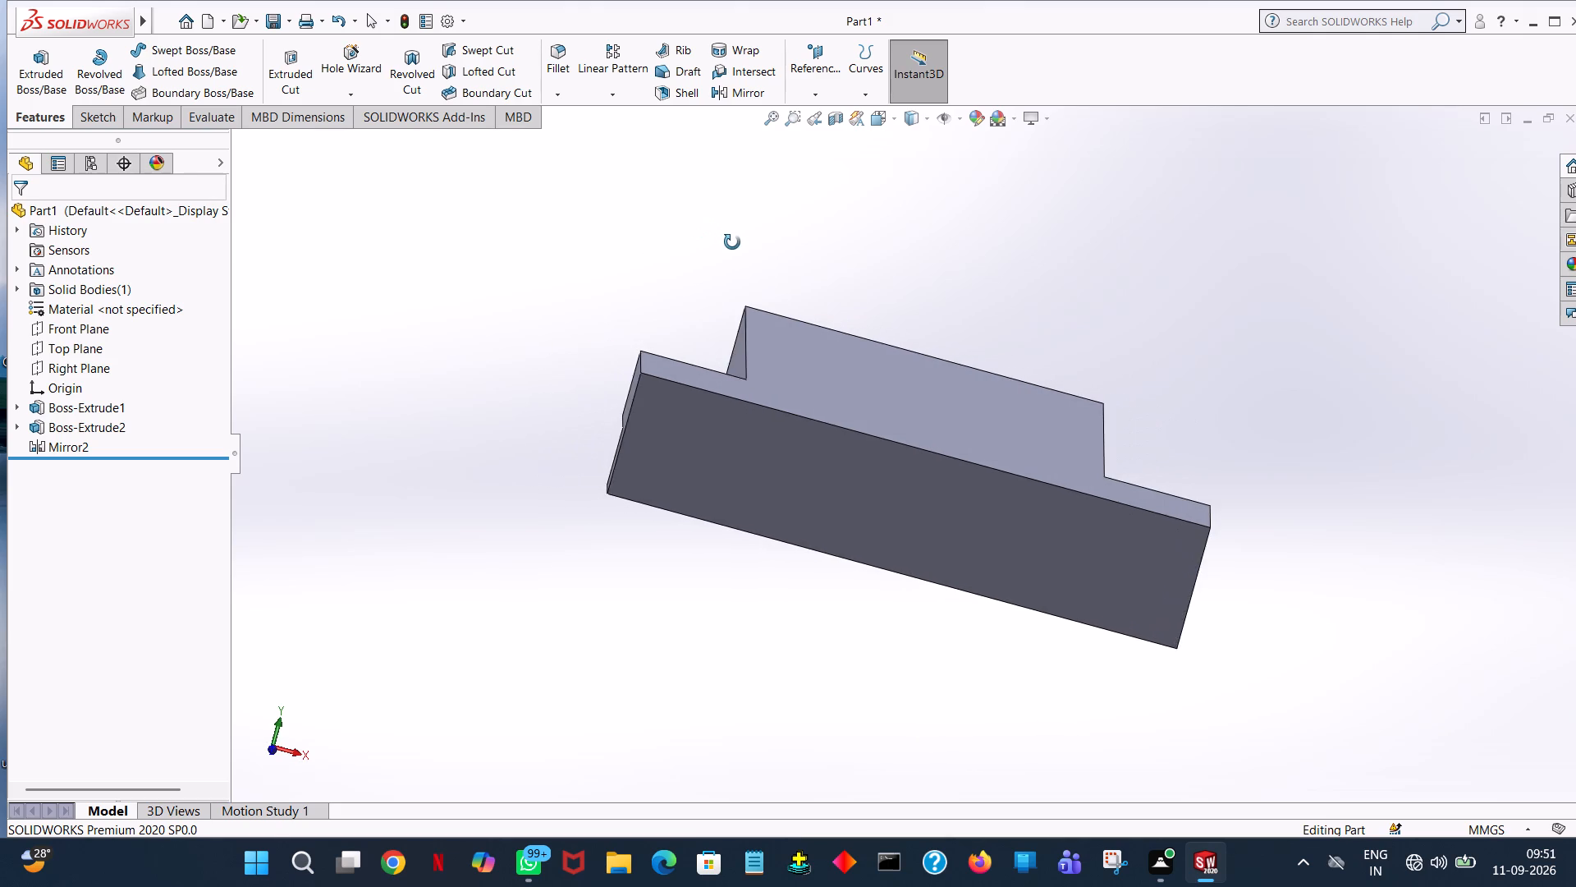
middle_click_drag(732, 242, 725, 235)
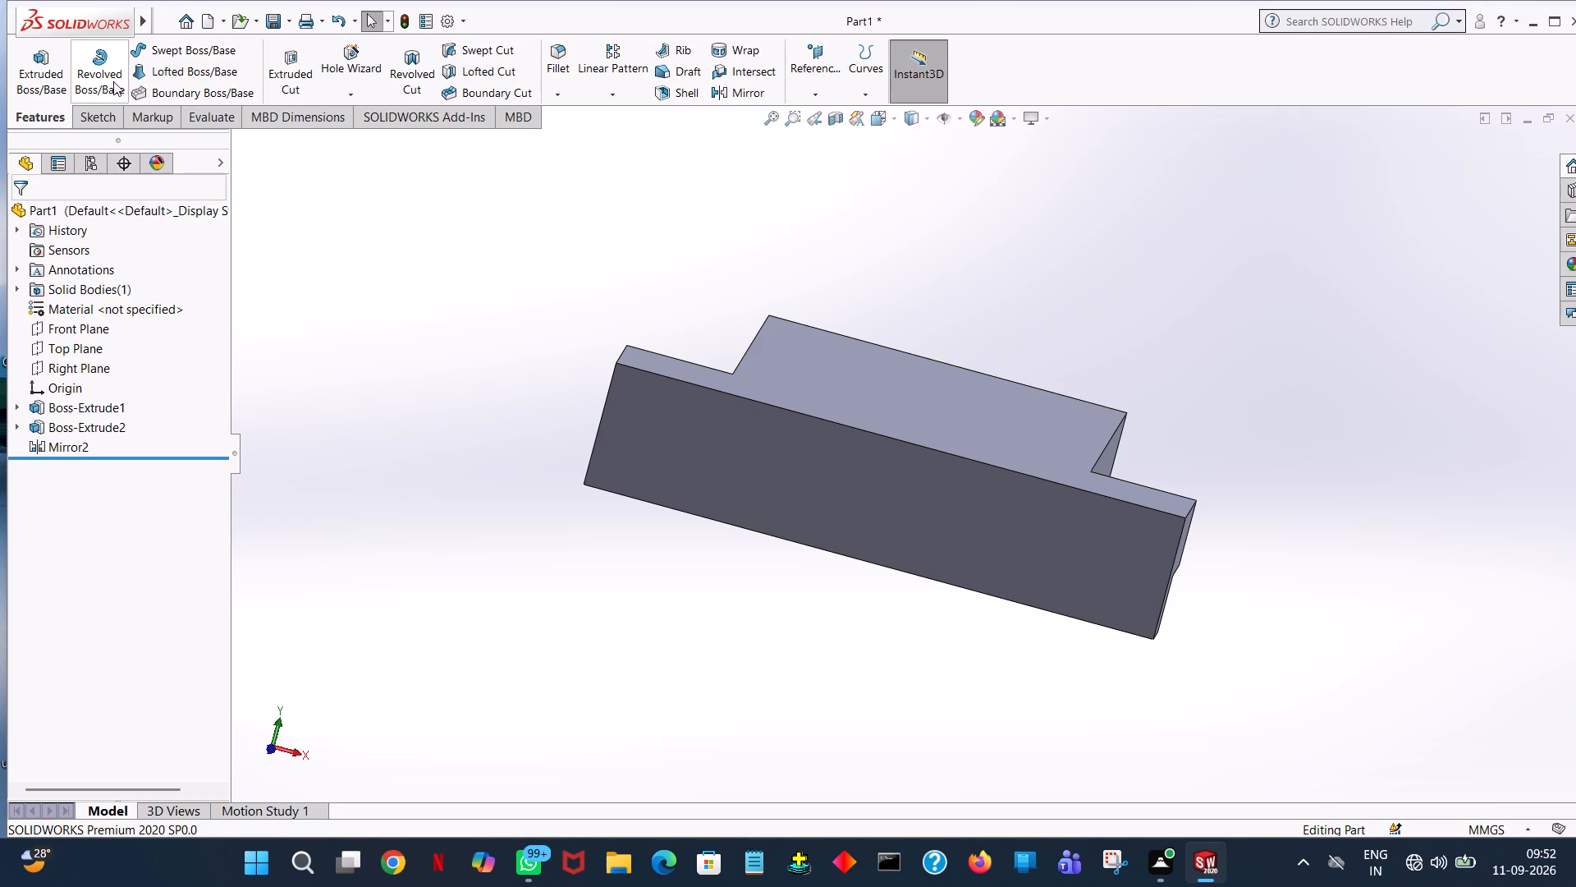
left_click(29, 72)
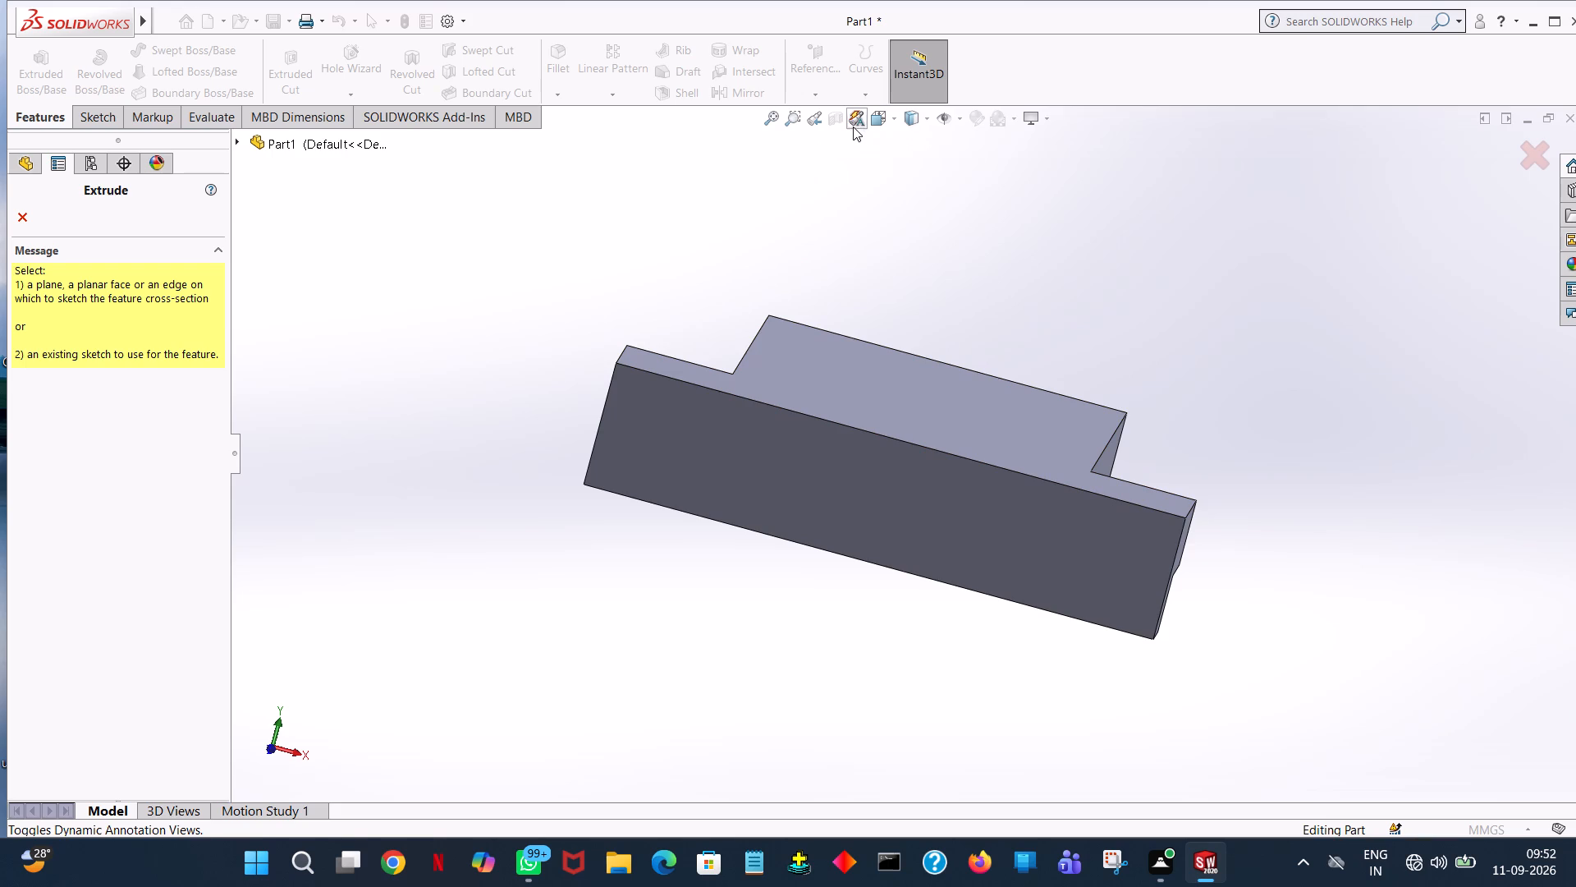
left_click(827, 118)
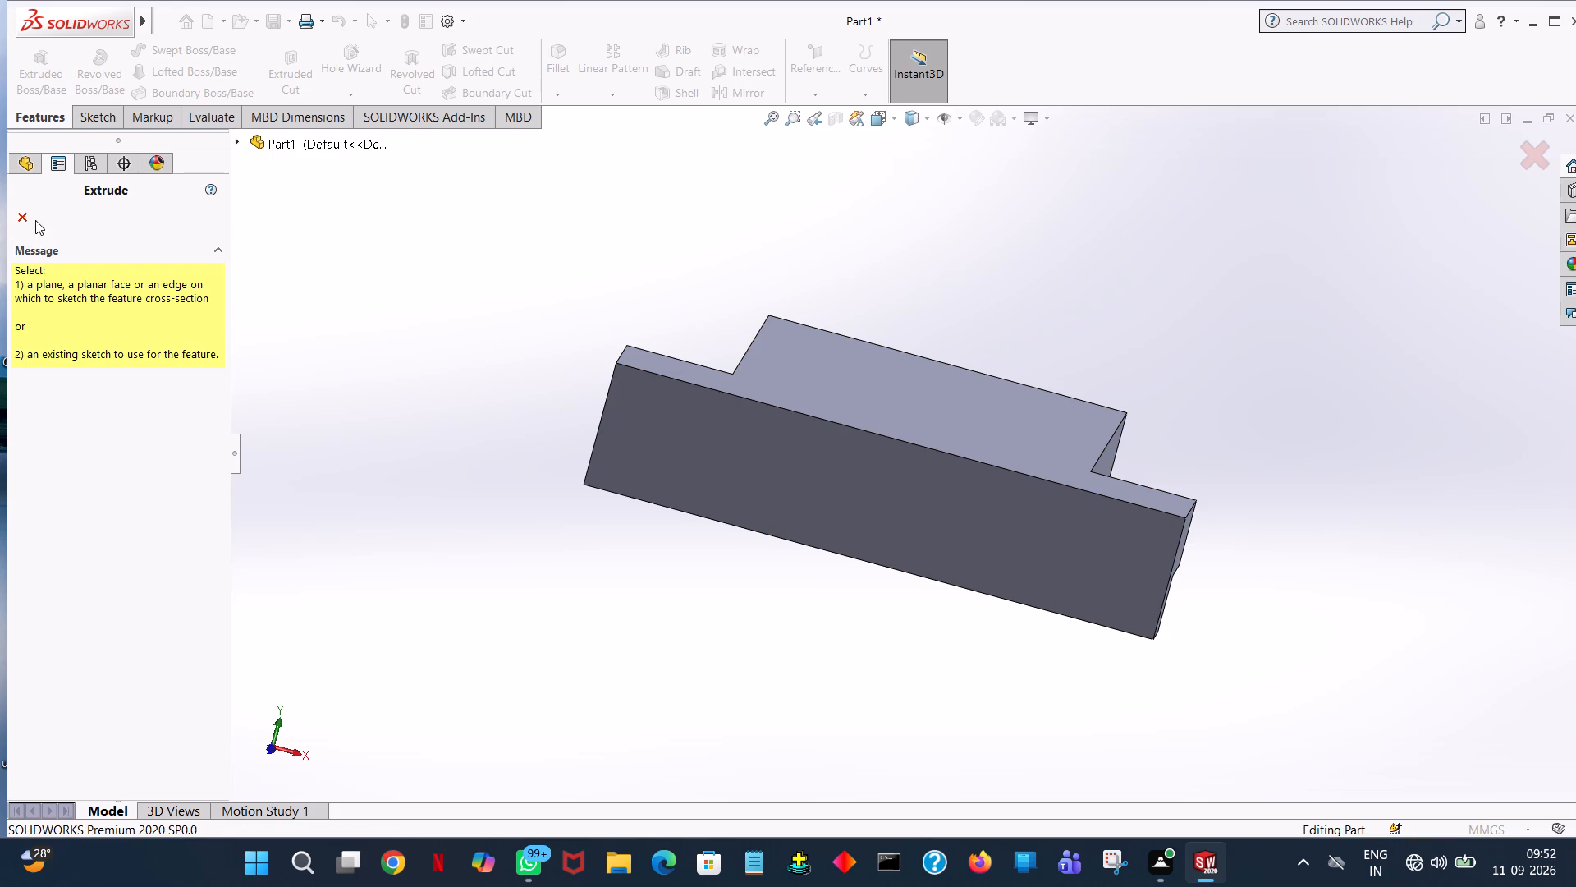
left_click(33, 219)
Inspect the part with a section preview at the Front Plane and from several sides around the stepped bosses.
left_click(836, 127)
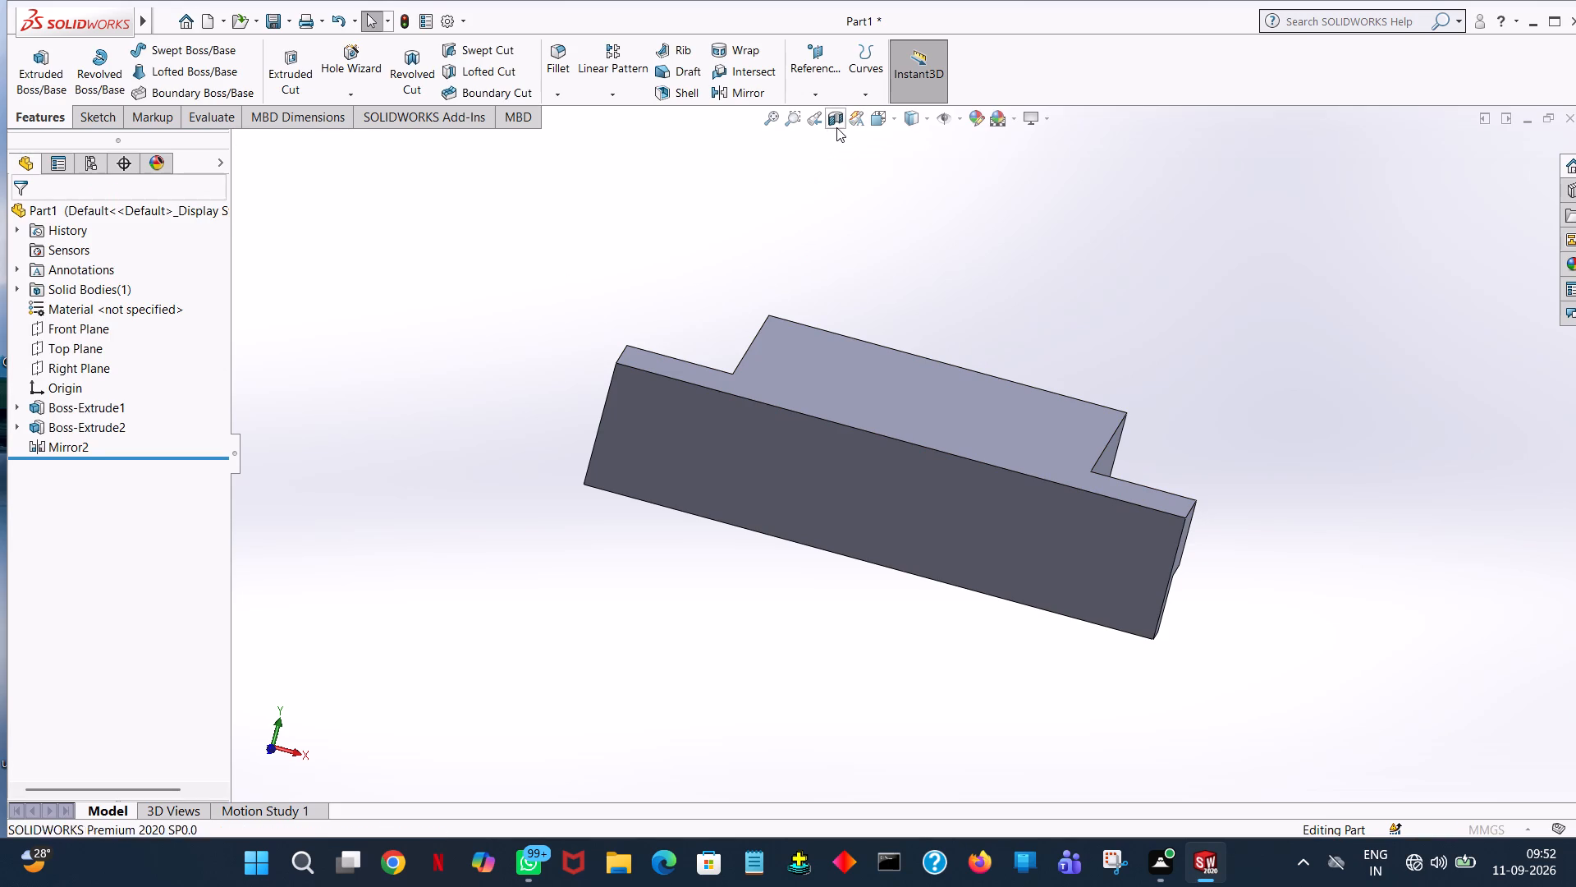
middle_click_drag(1097, 319, 939, 301)
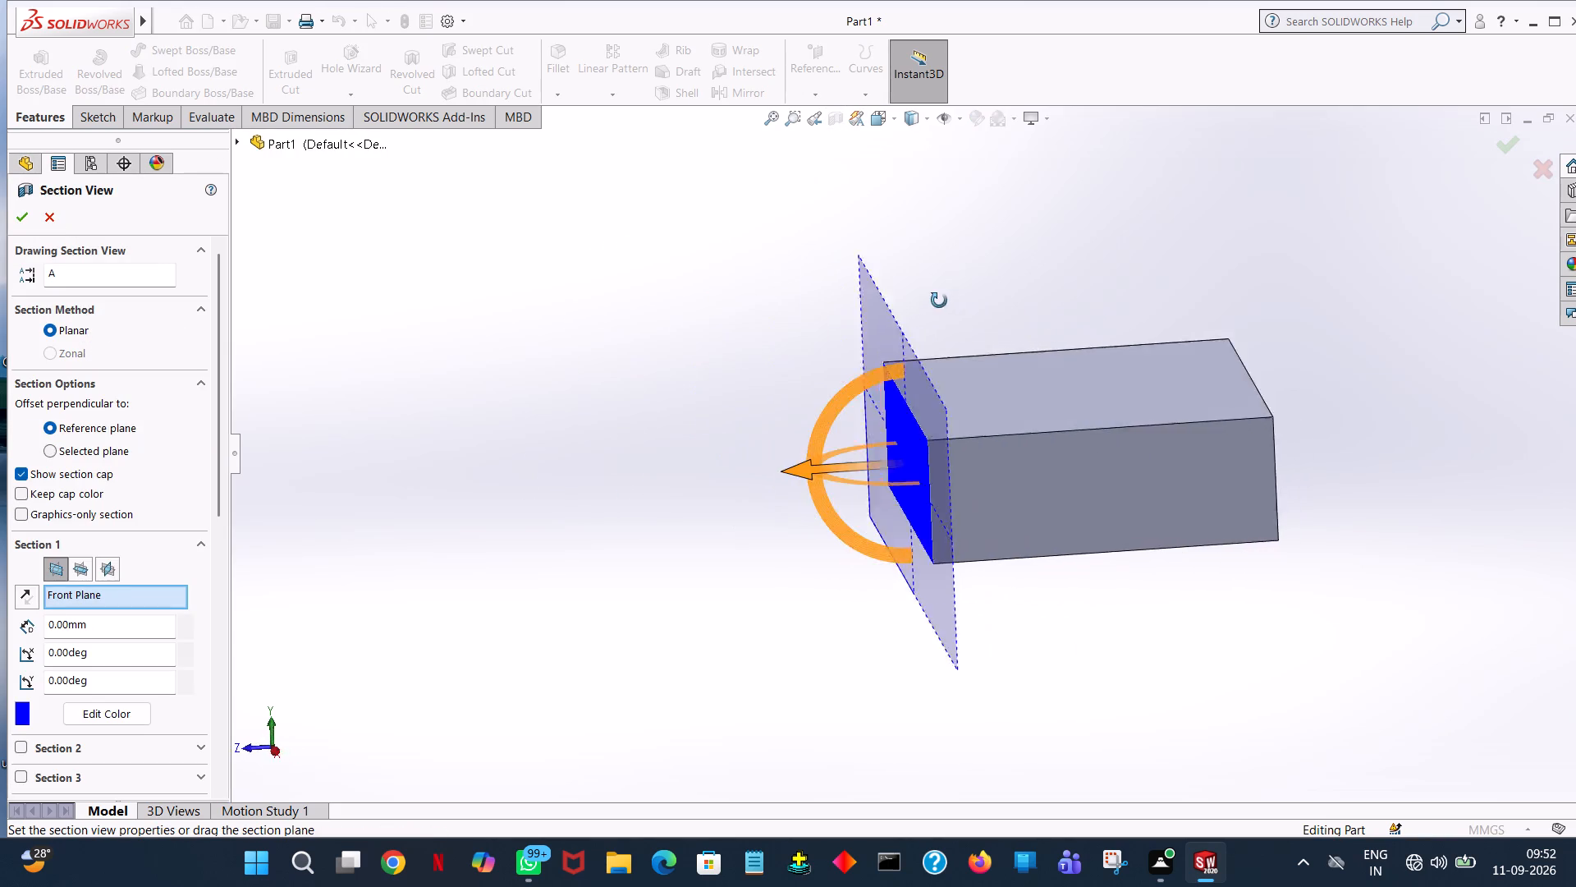
middle_click_drag(939, 301, 1099, 362)
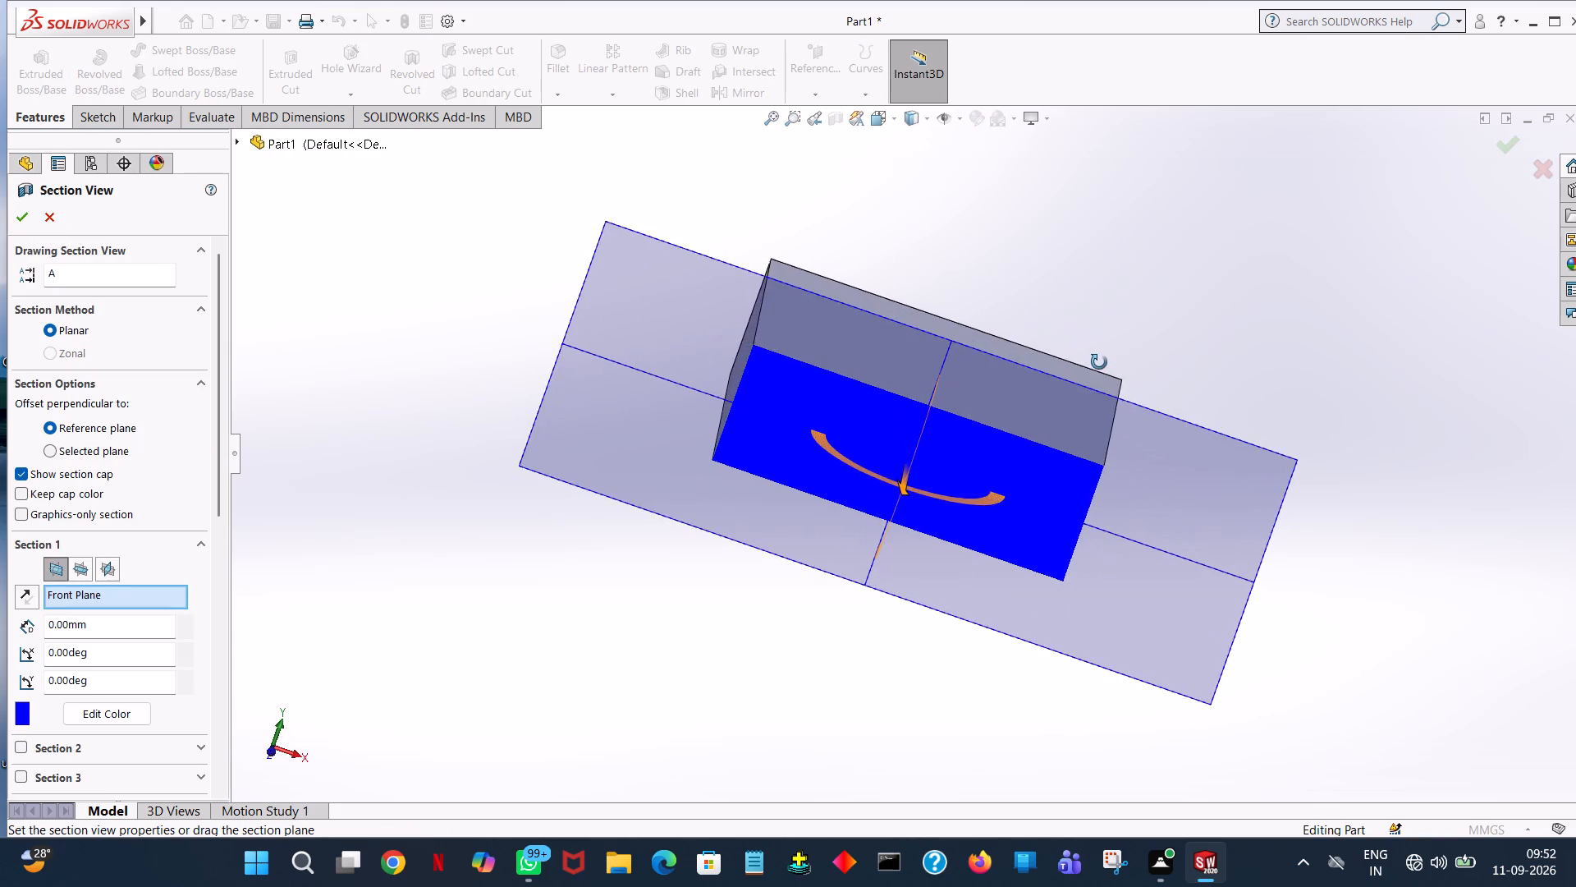
middle_click_drag(1099, 362, 1094, 328)
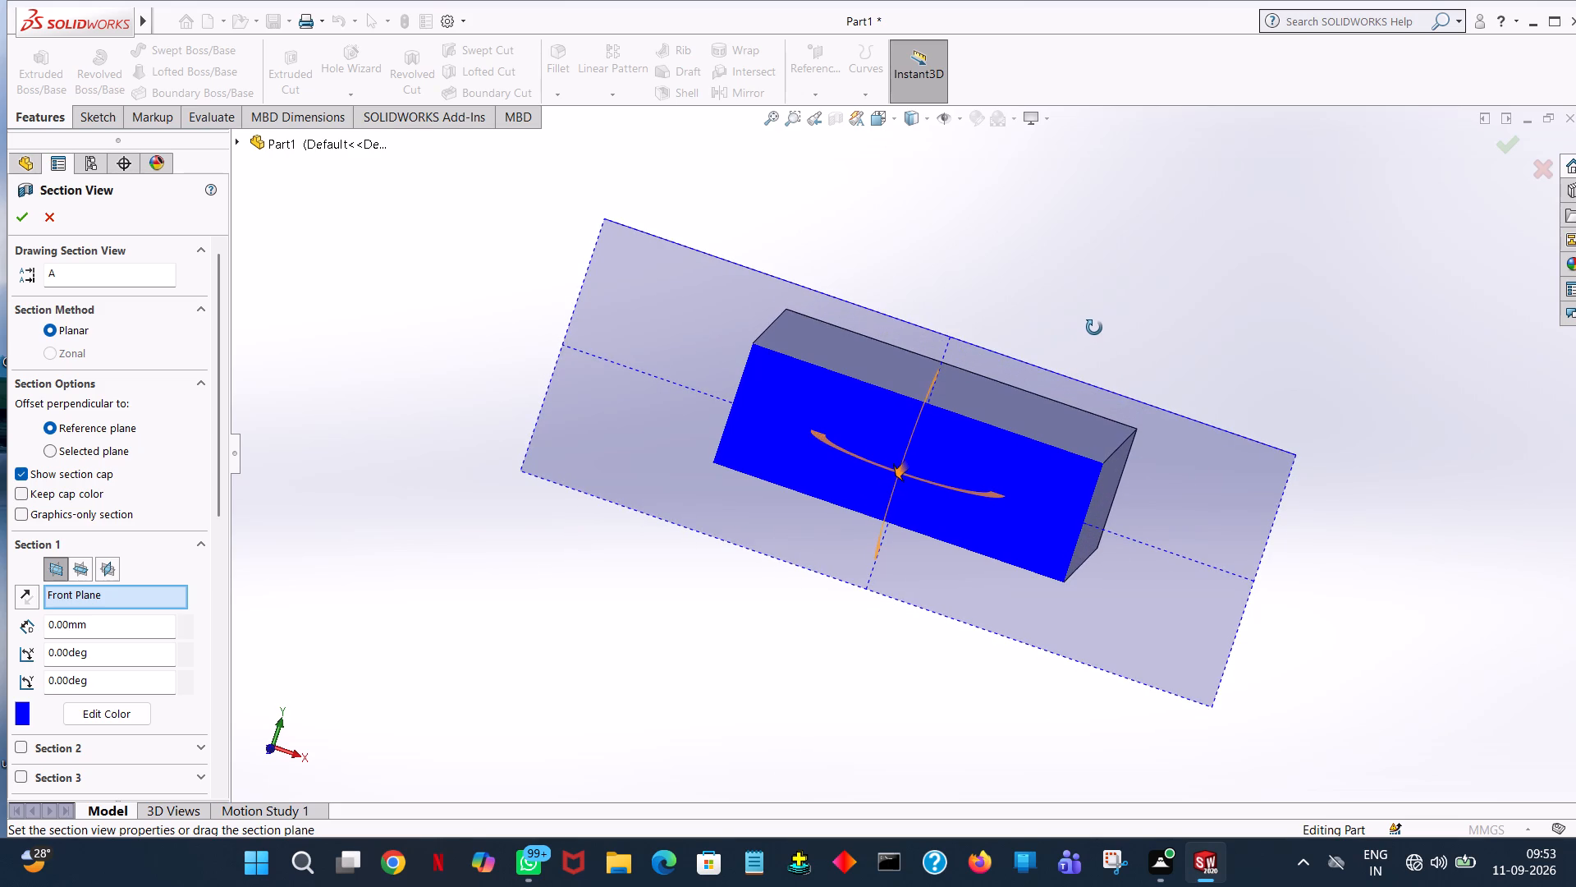
middle_click_drag(1094, 328, 1094, 334)
left_click(57, 218)
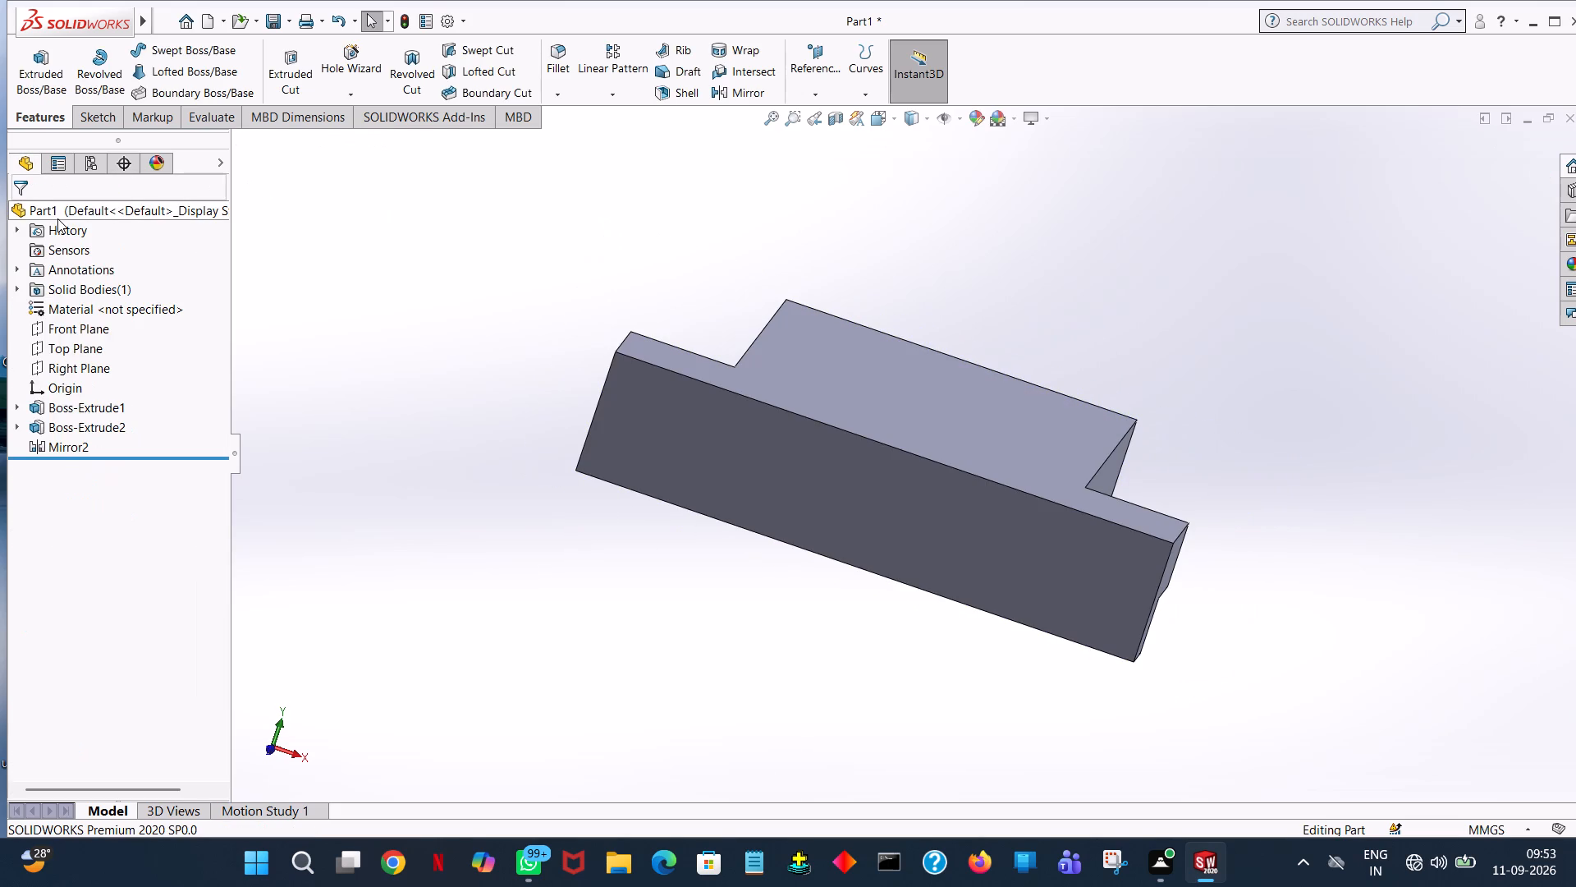
left_click(1079, 280)
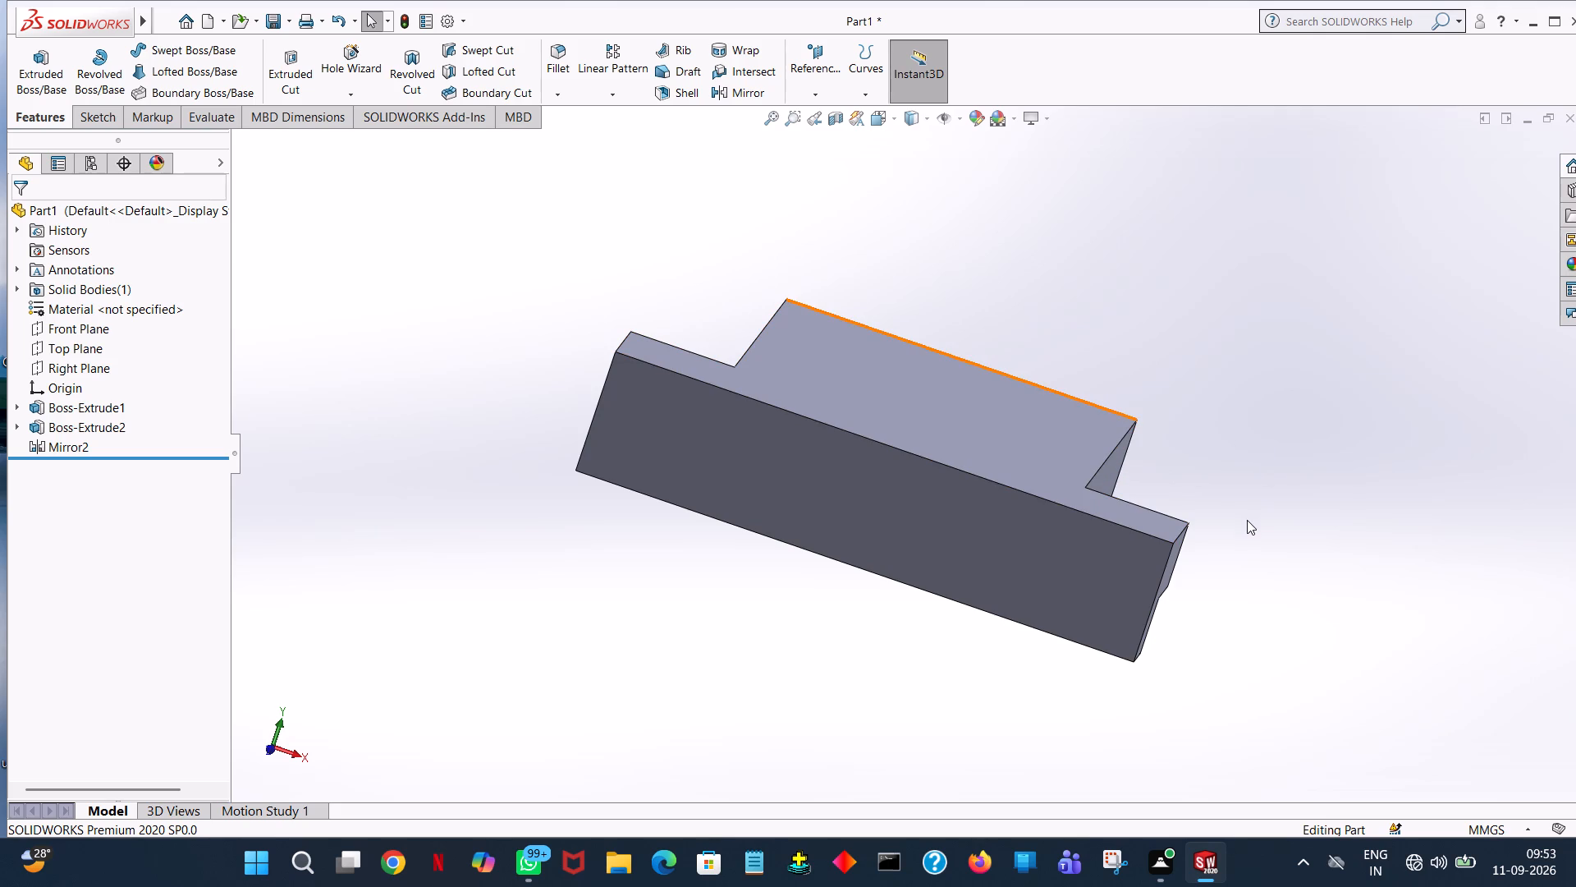
middle_click_drag(1249, 520, 928, 489)
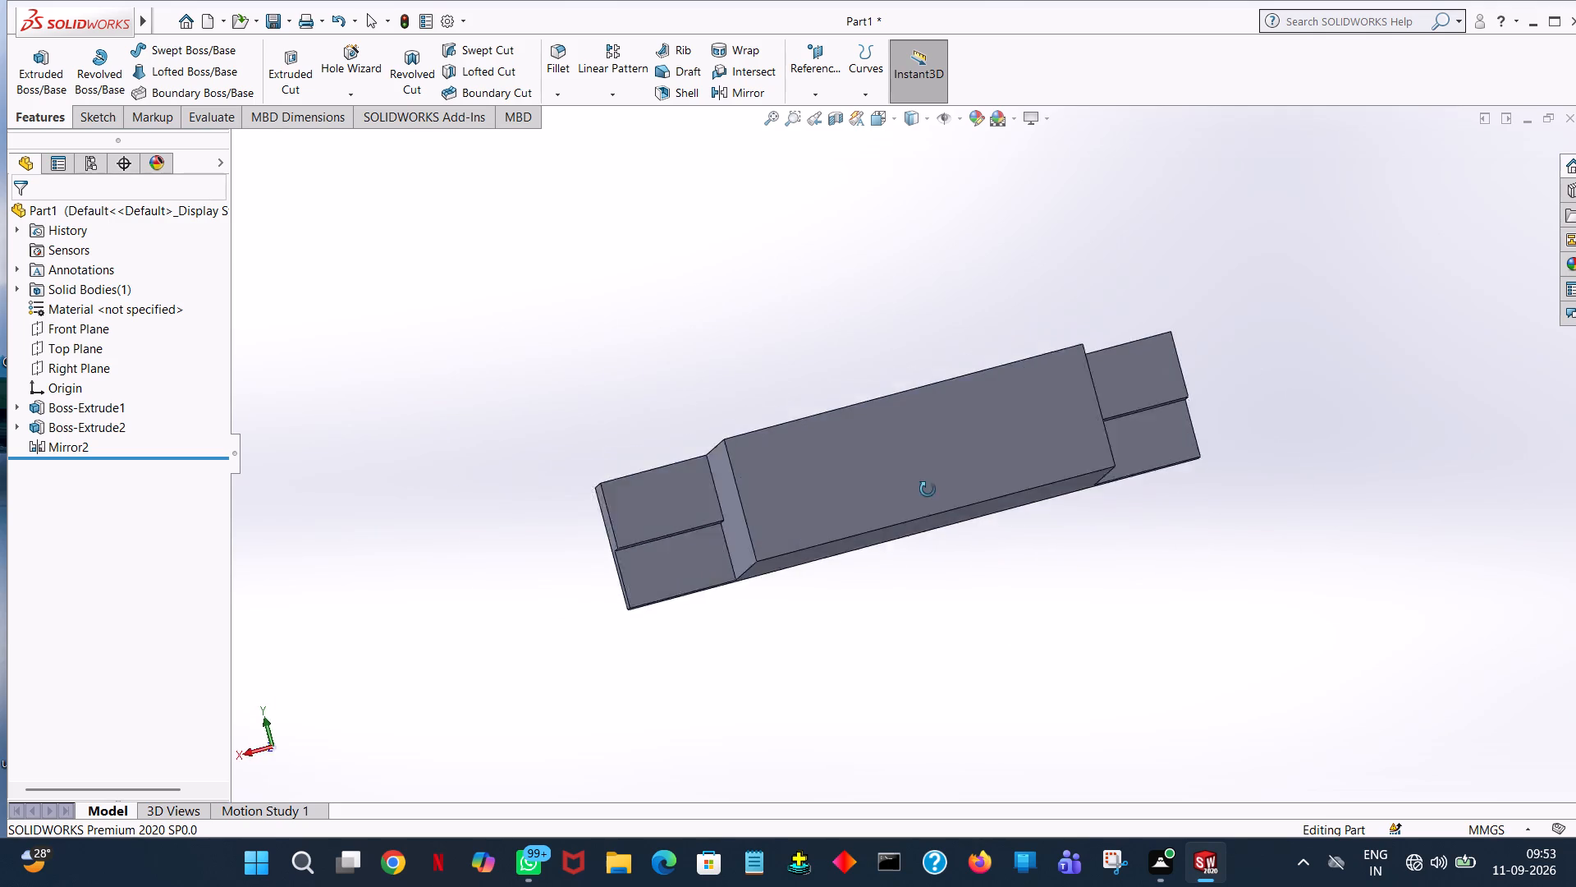
middle_click_drag(928, 489, 976, 572)
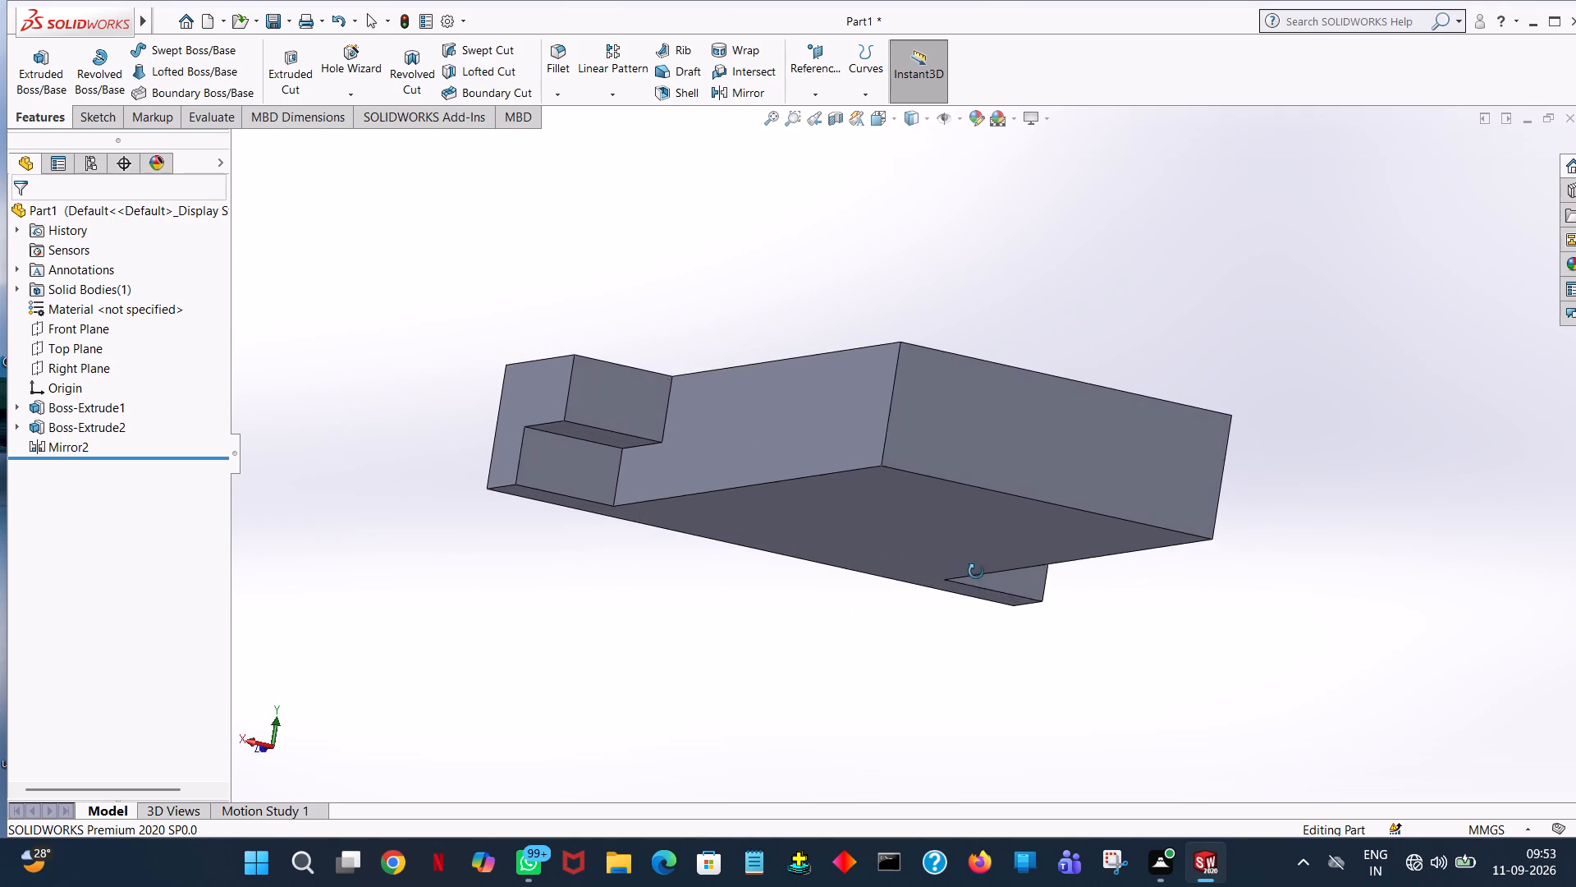
middle_click_drag(976, 572, 1120, 660)
middle_click_drag(1113, 624, 1083, 589)
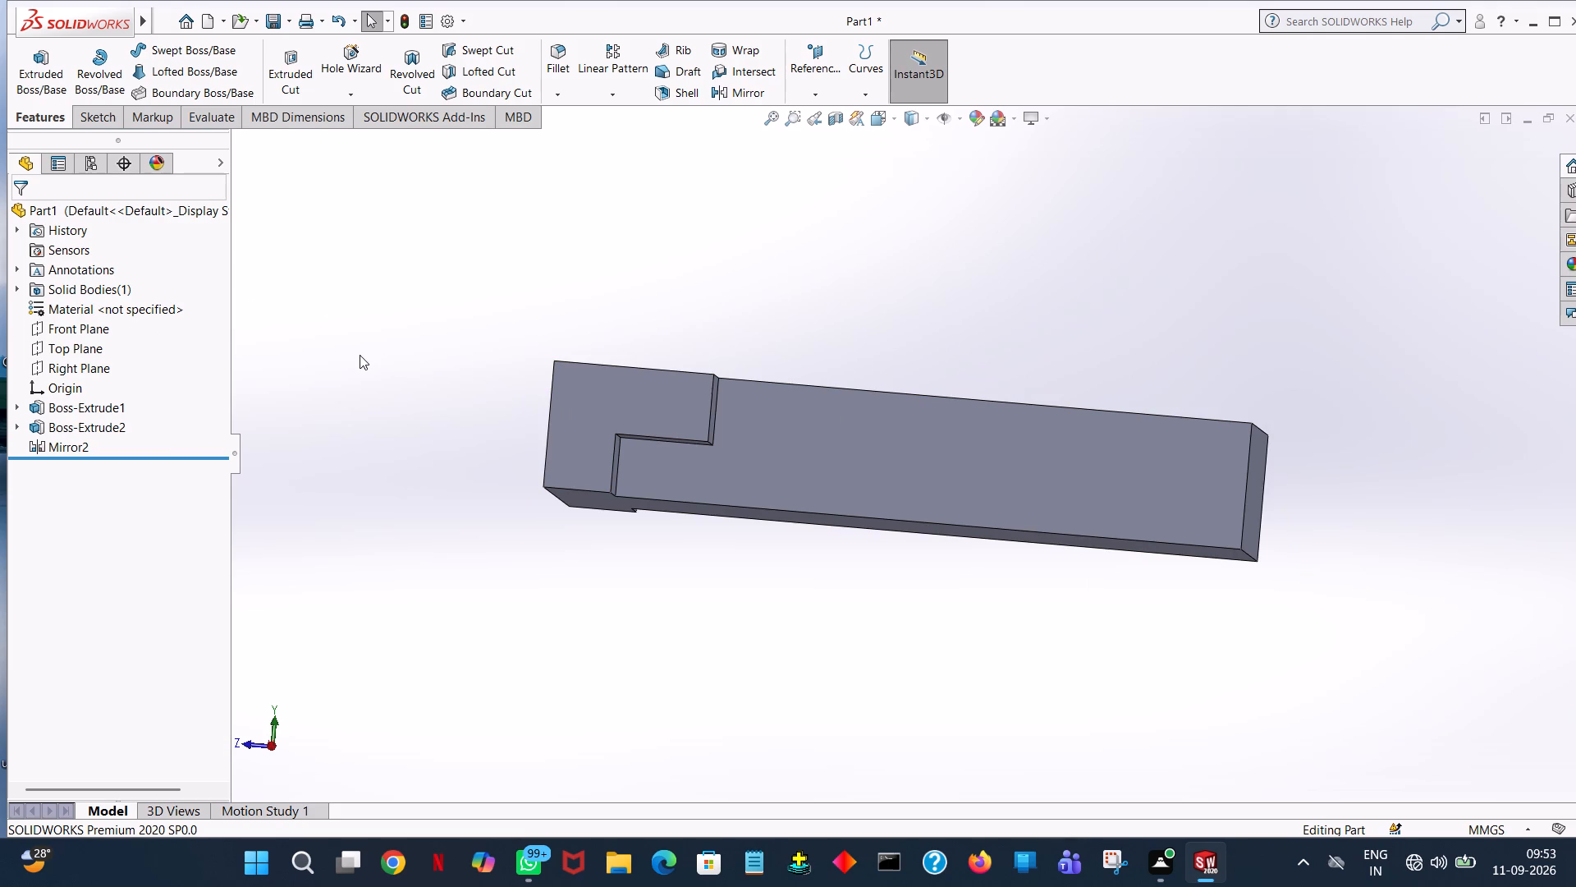
middle_click_drag(360, 355, 452, 434)
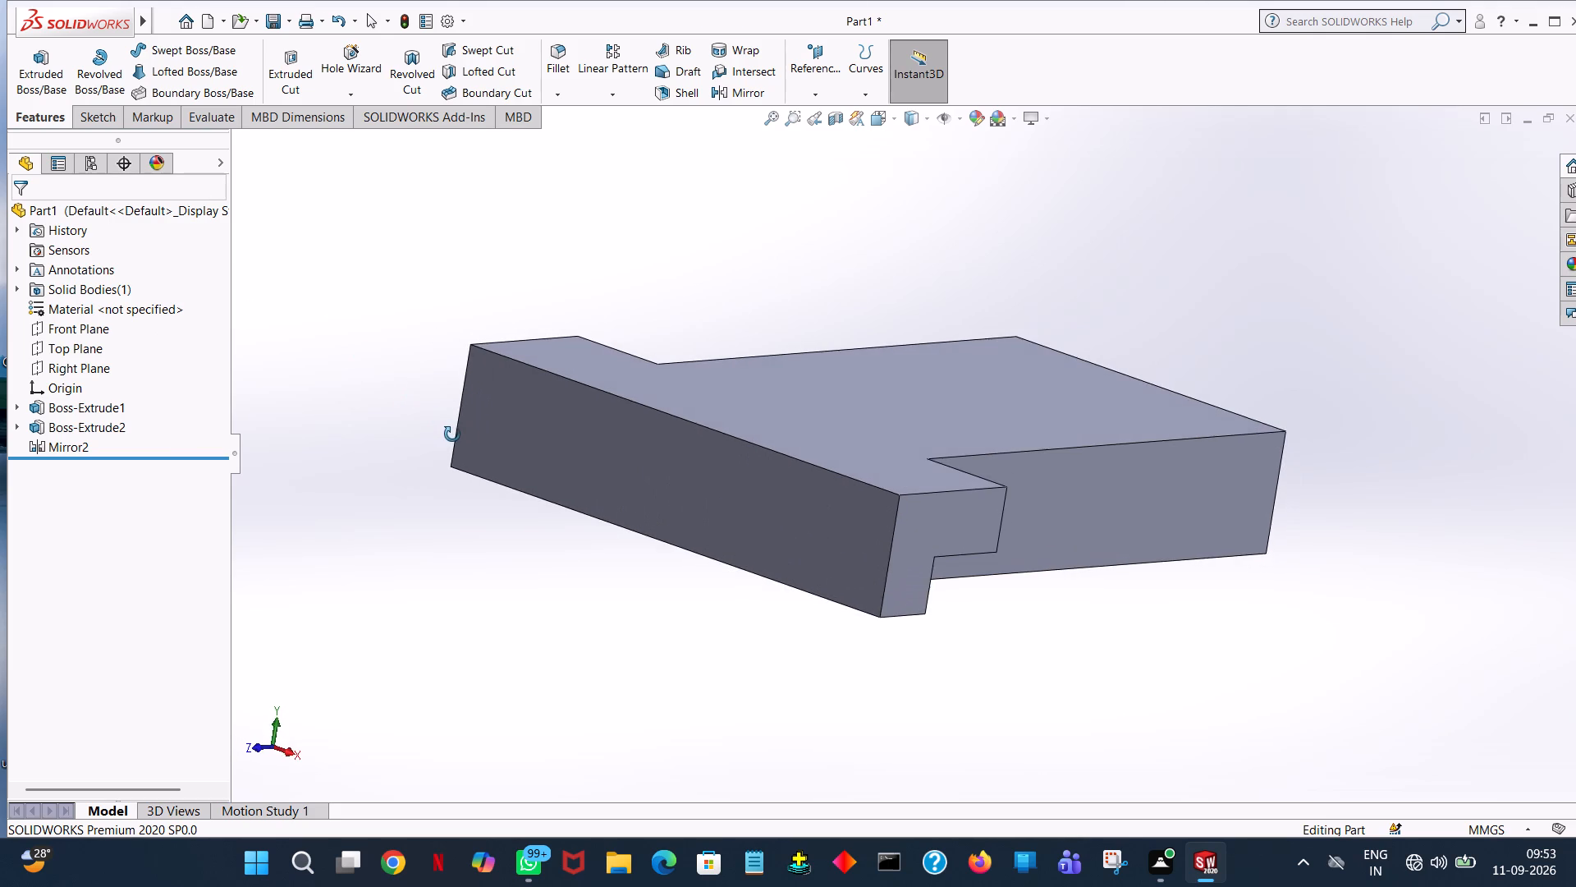
middle_click_drag(452, 434, 473, 467)
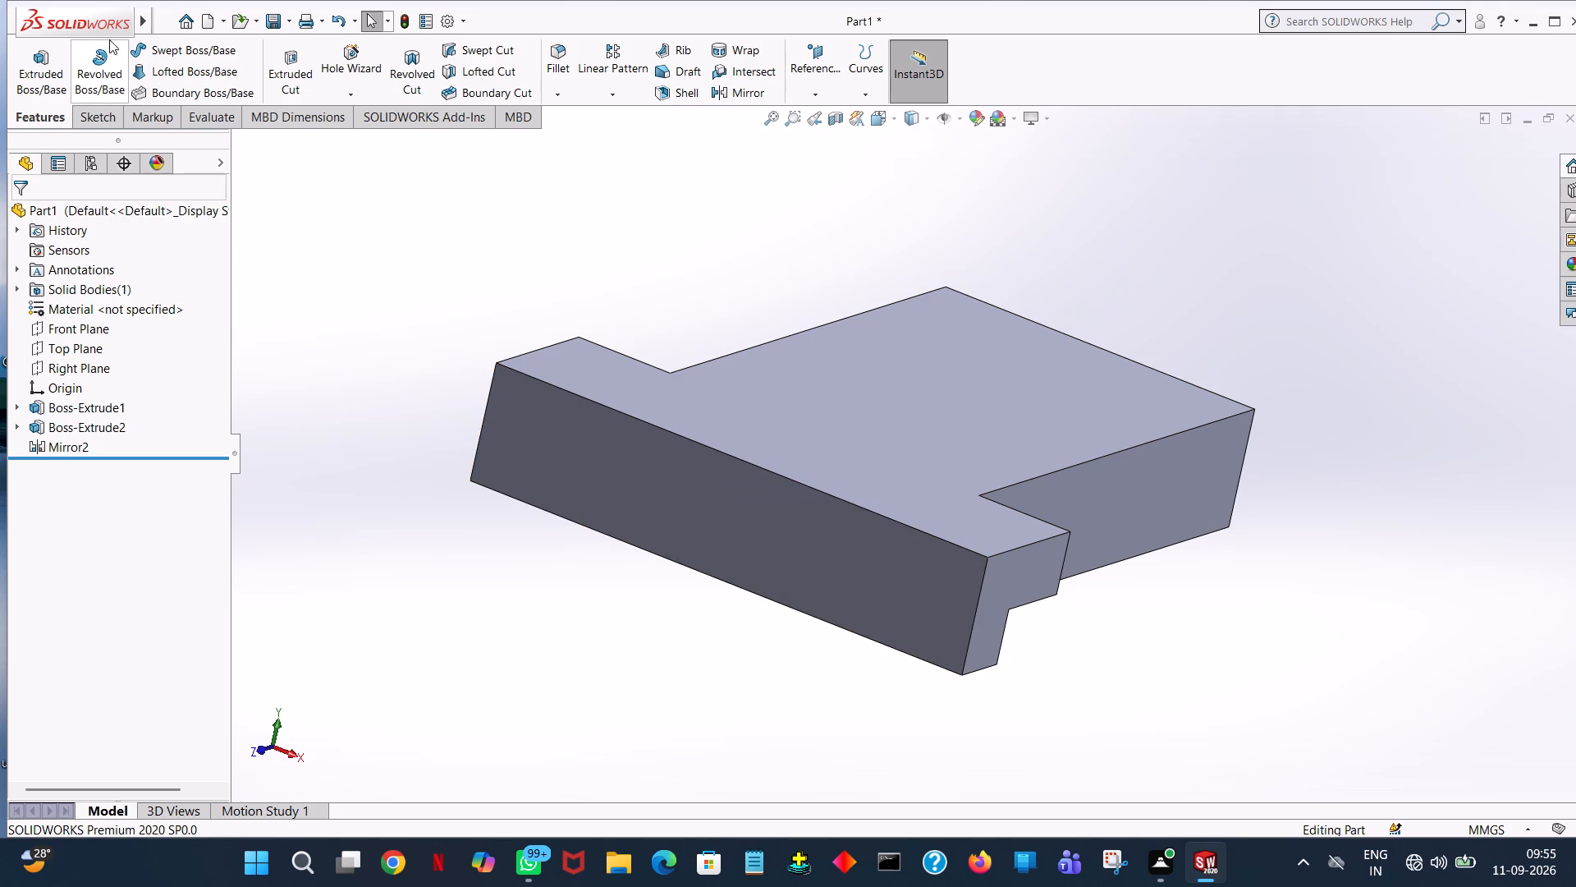
Begin an extrusion sketch on the wide front end face with a 44 mm line along the top edge from the origin and a 4 mm vertical line up.
left_click(29, 75)
left_click(657, 495)
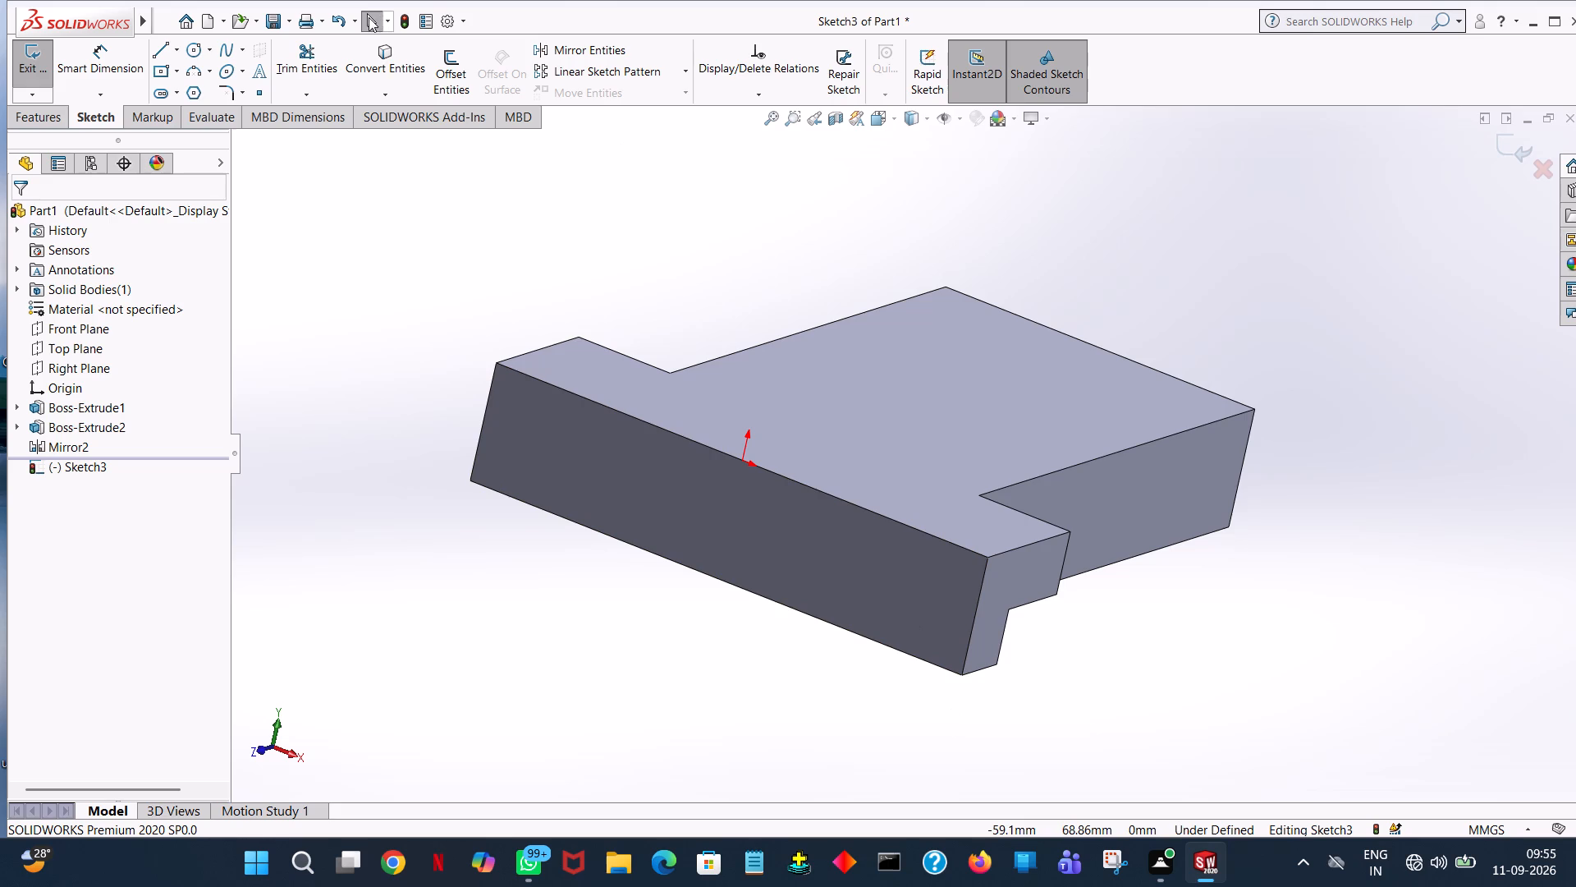
left_click(897, 123)
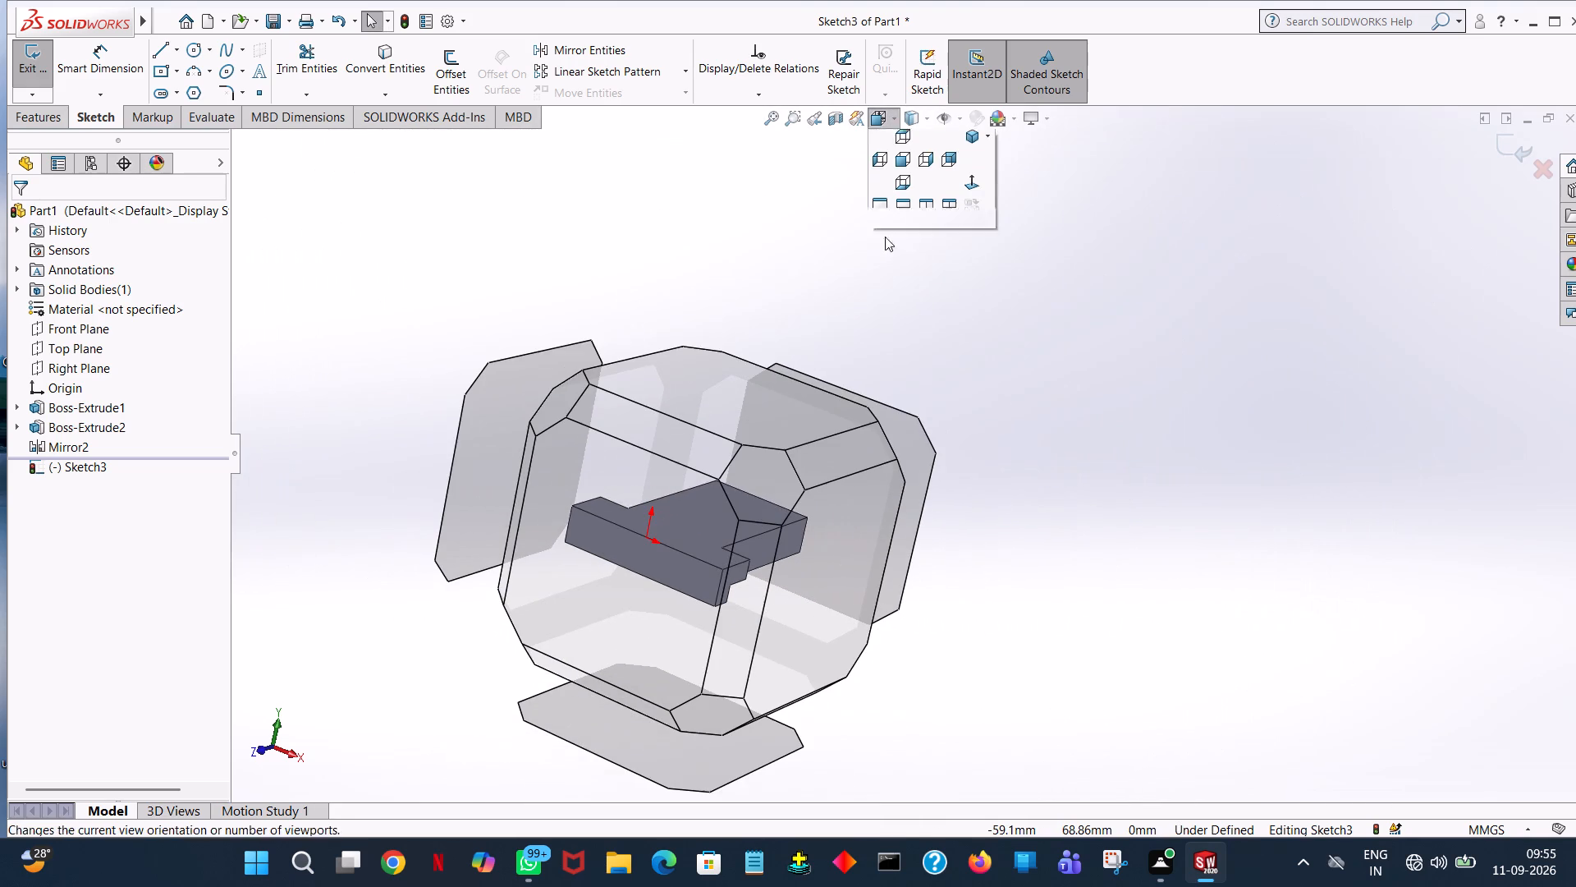
left_click(966, 209)
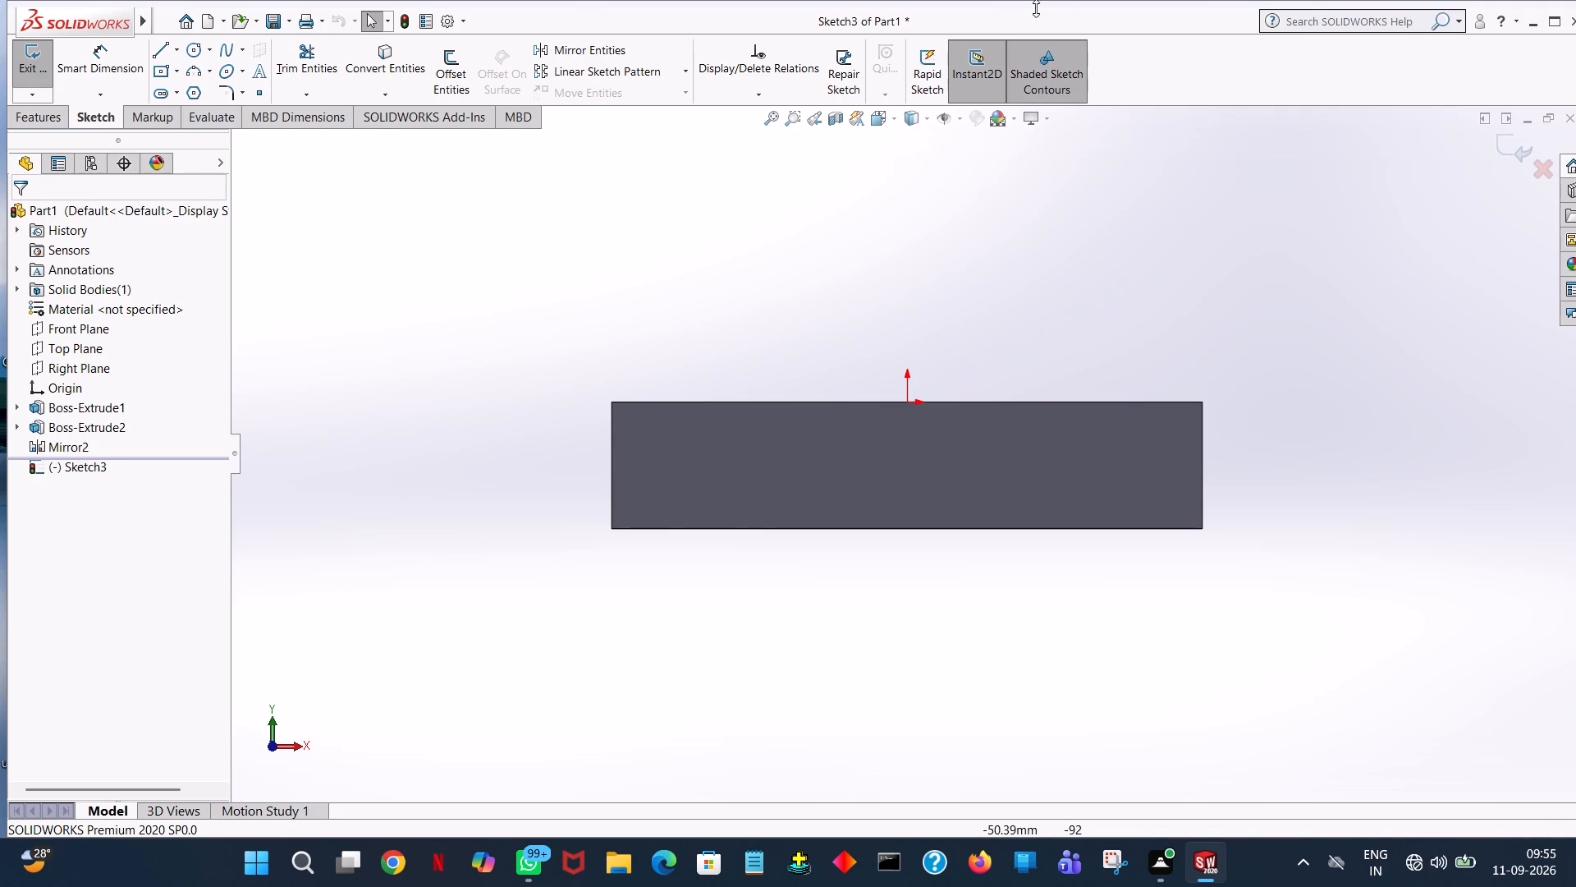
left_click(156, 52)
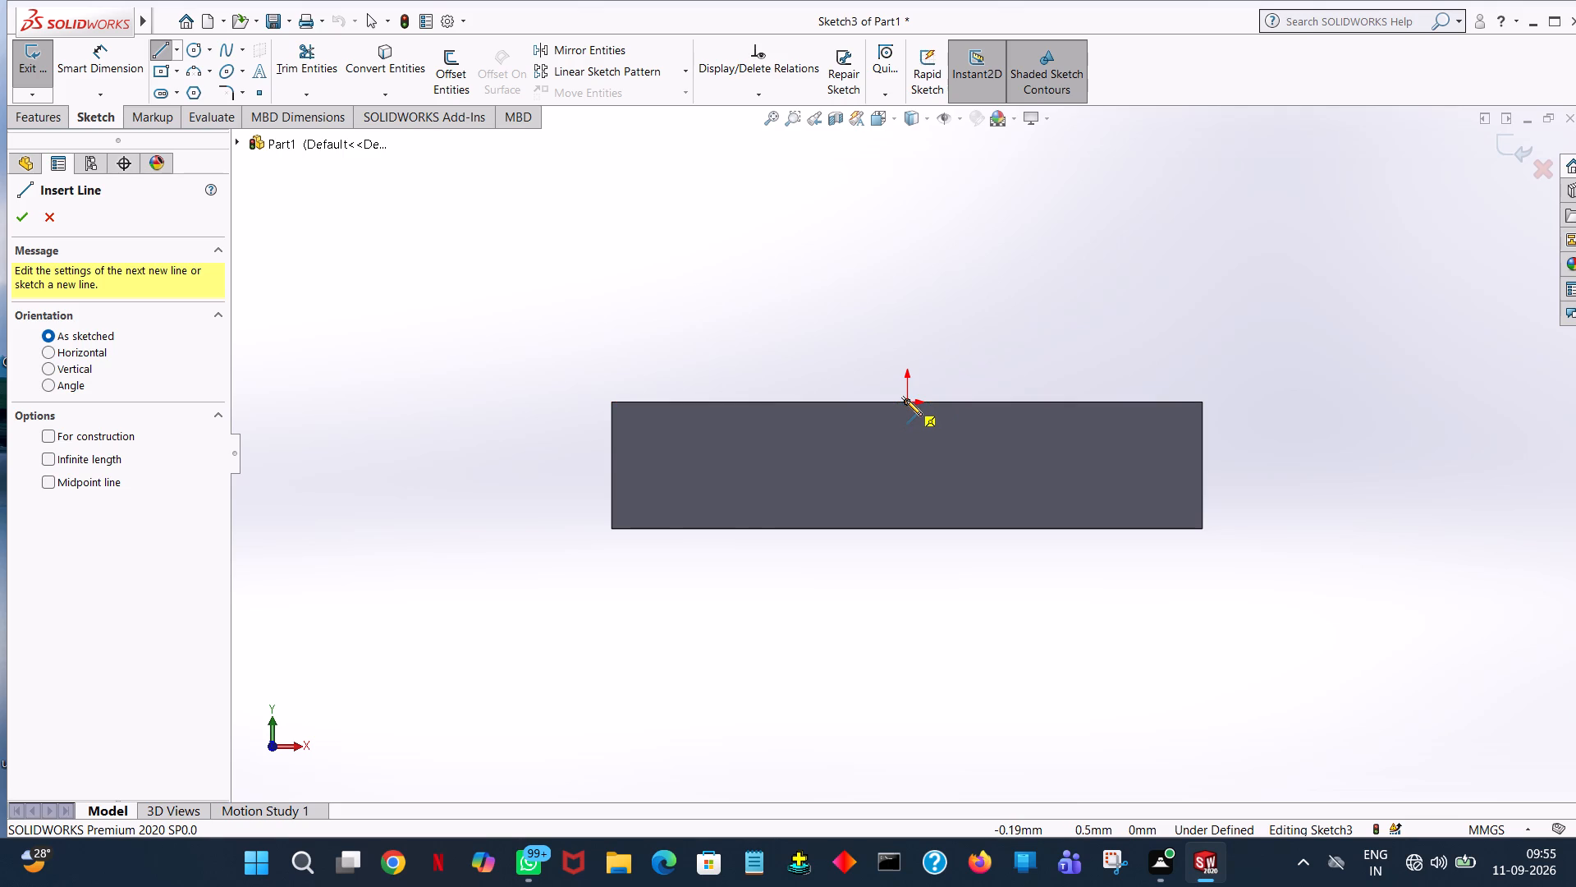
left_click(906, 400)
left_click(1040, 402)
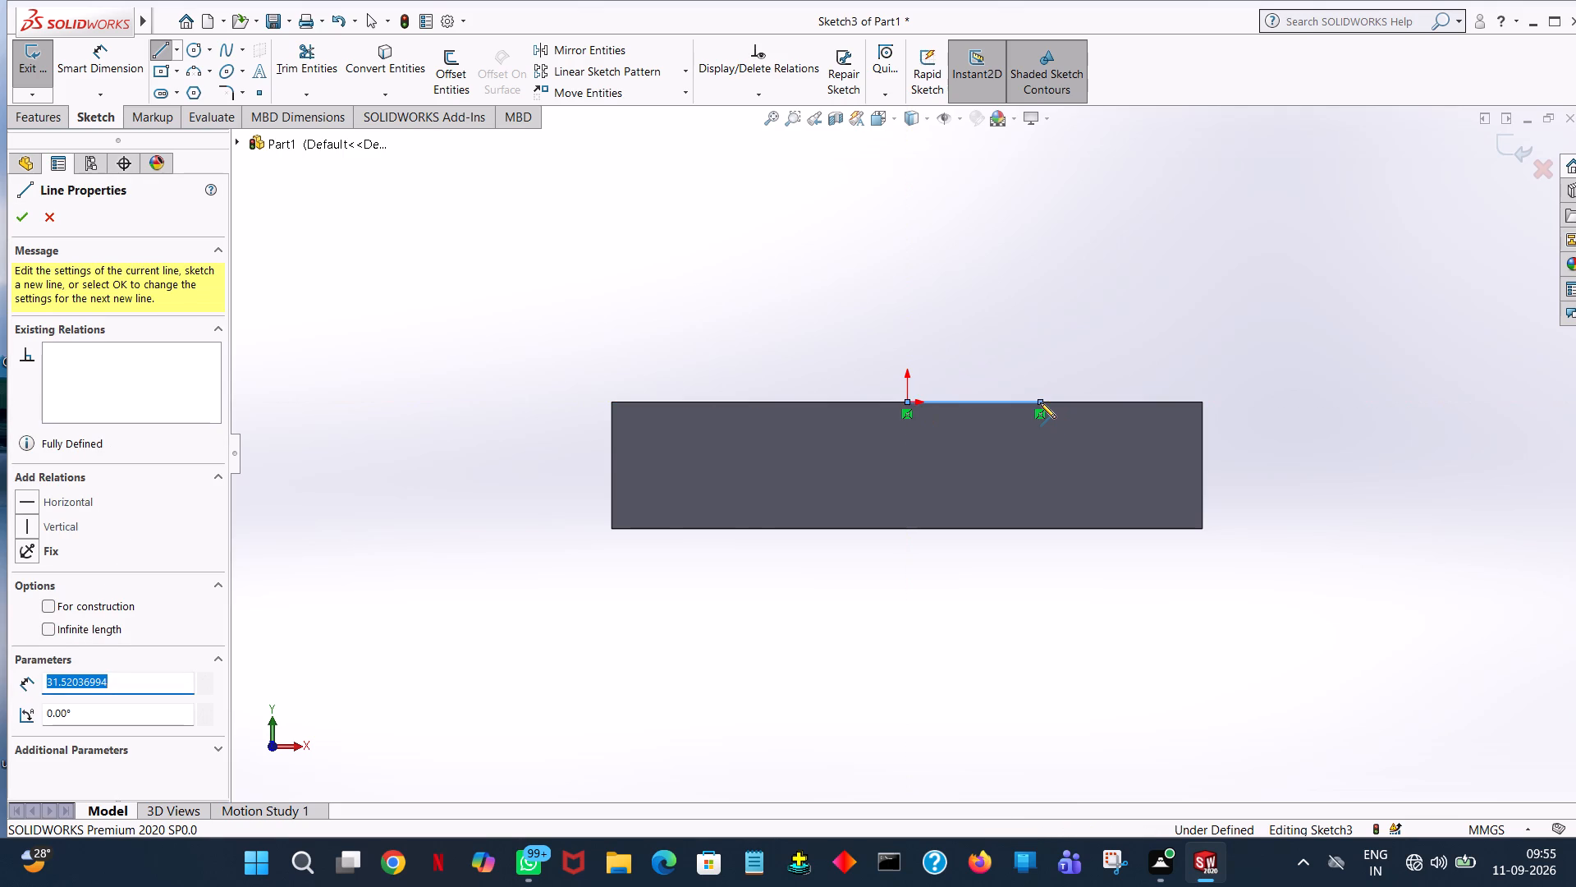
type("88/2")
key("Return")
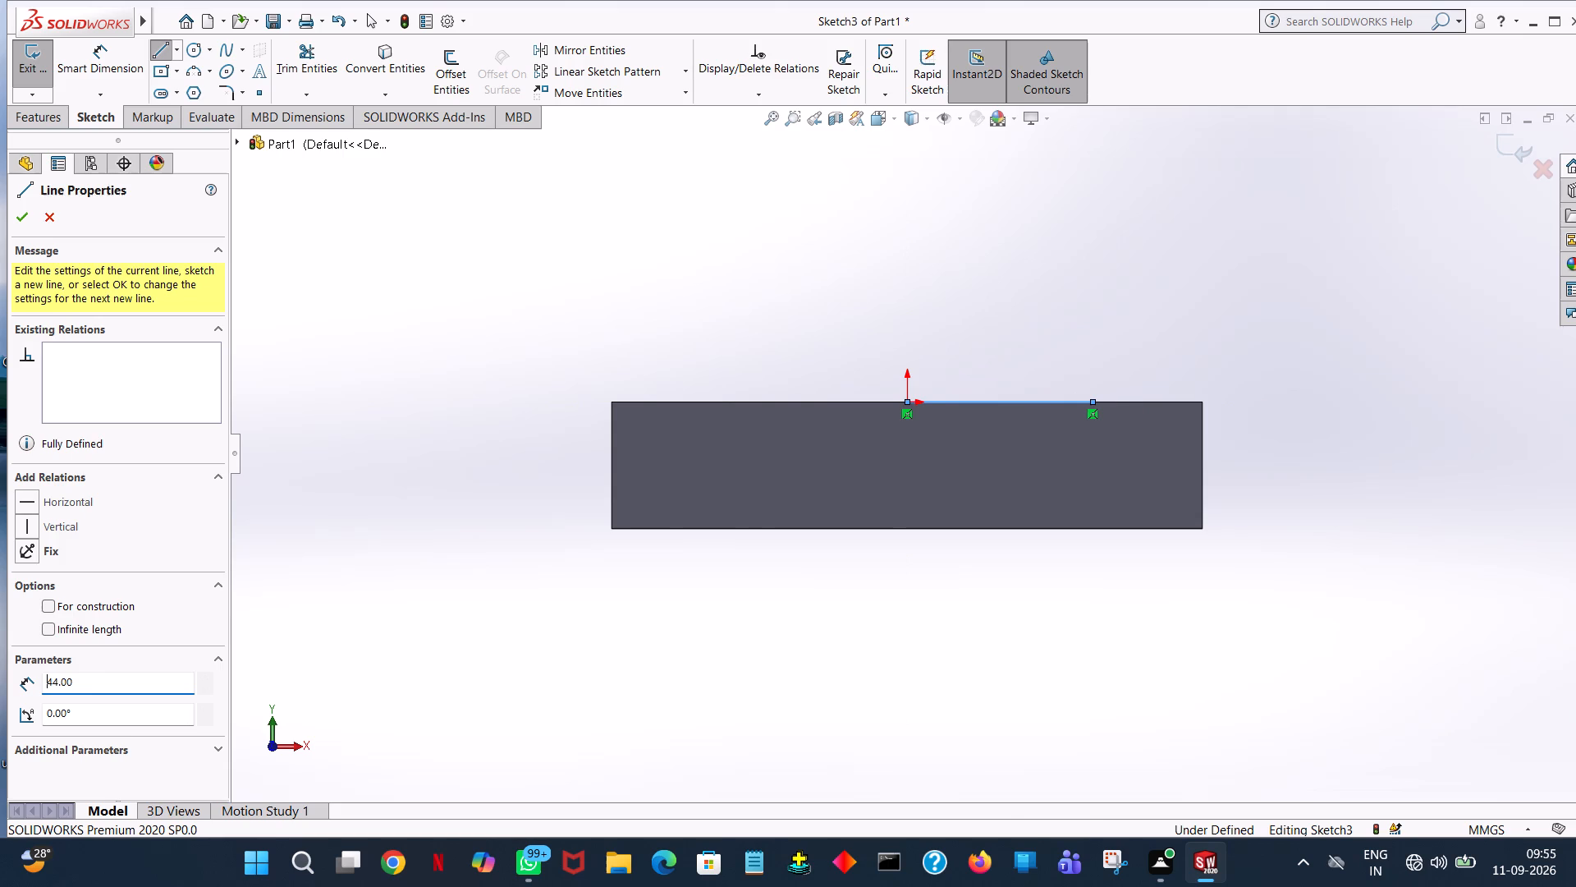
left_click(1090, 351)
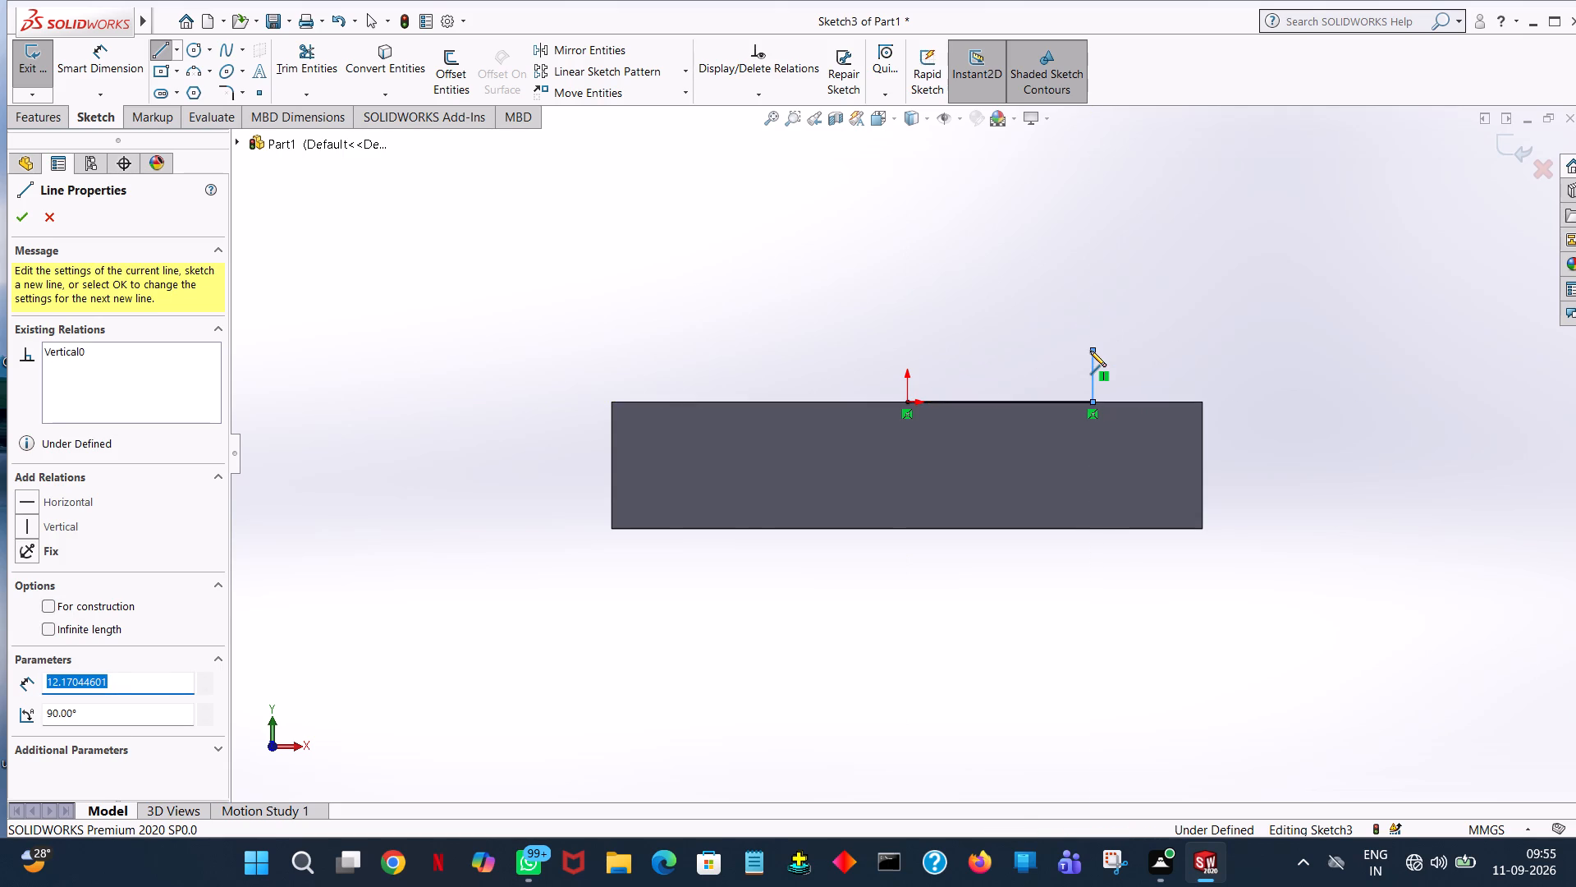
key("4")
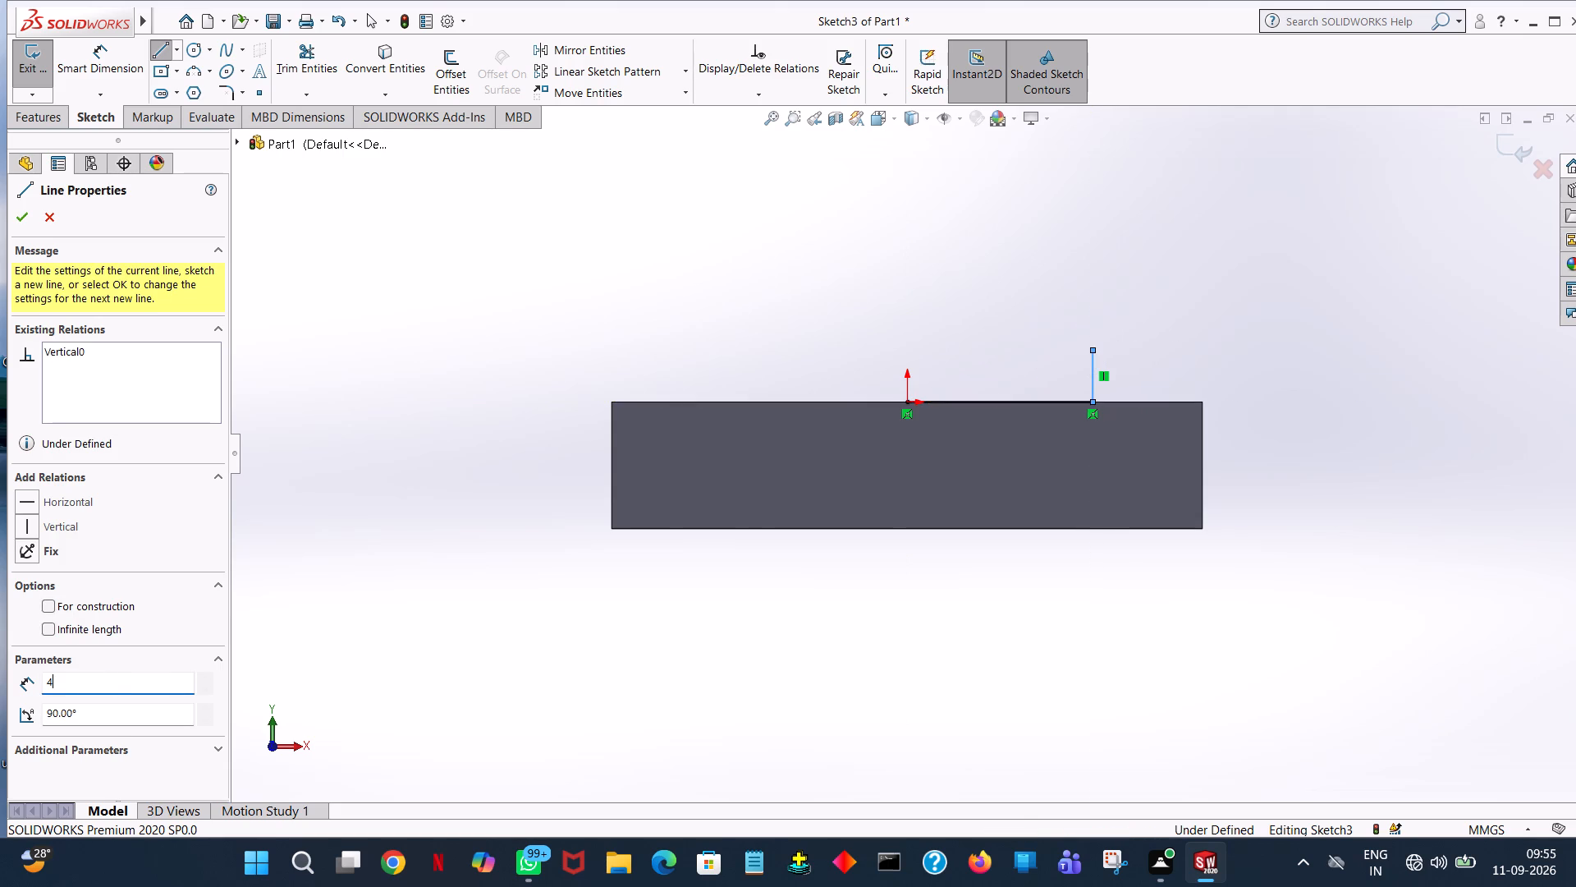
key("Return")
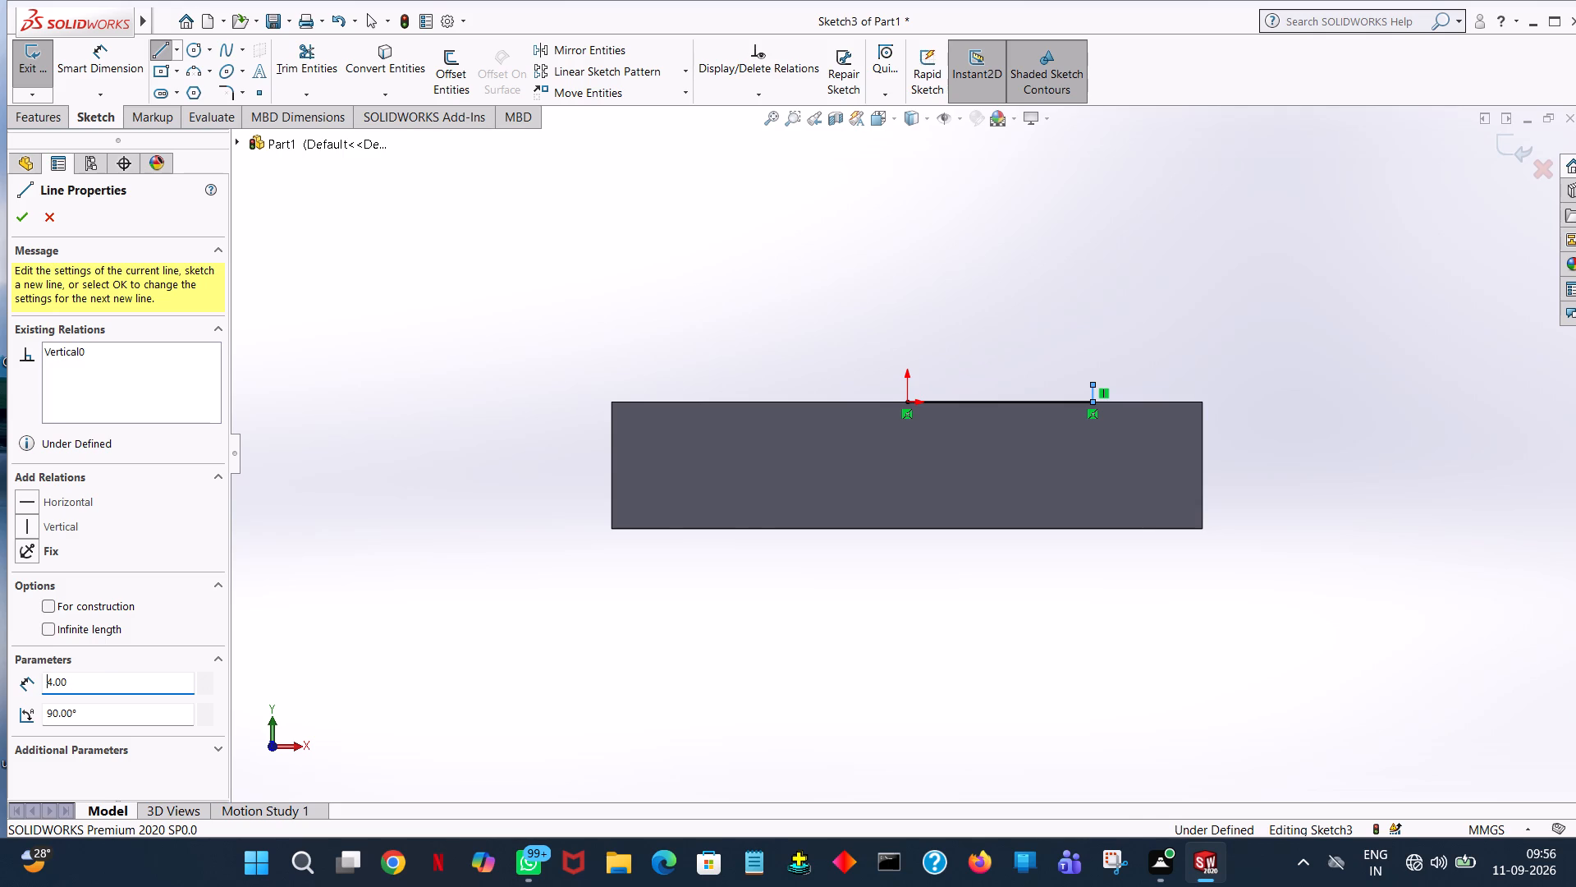
right_click(1090, 351)
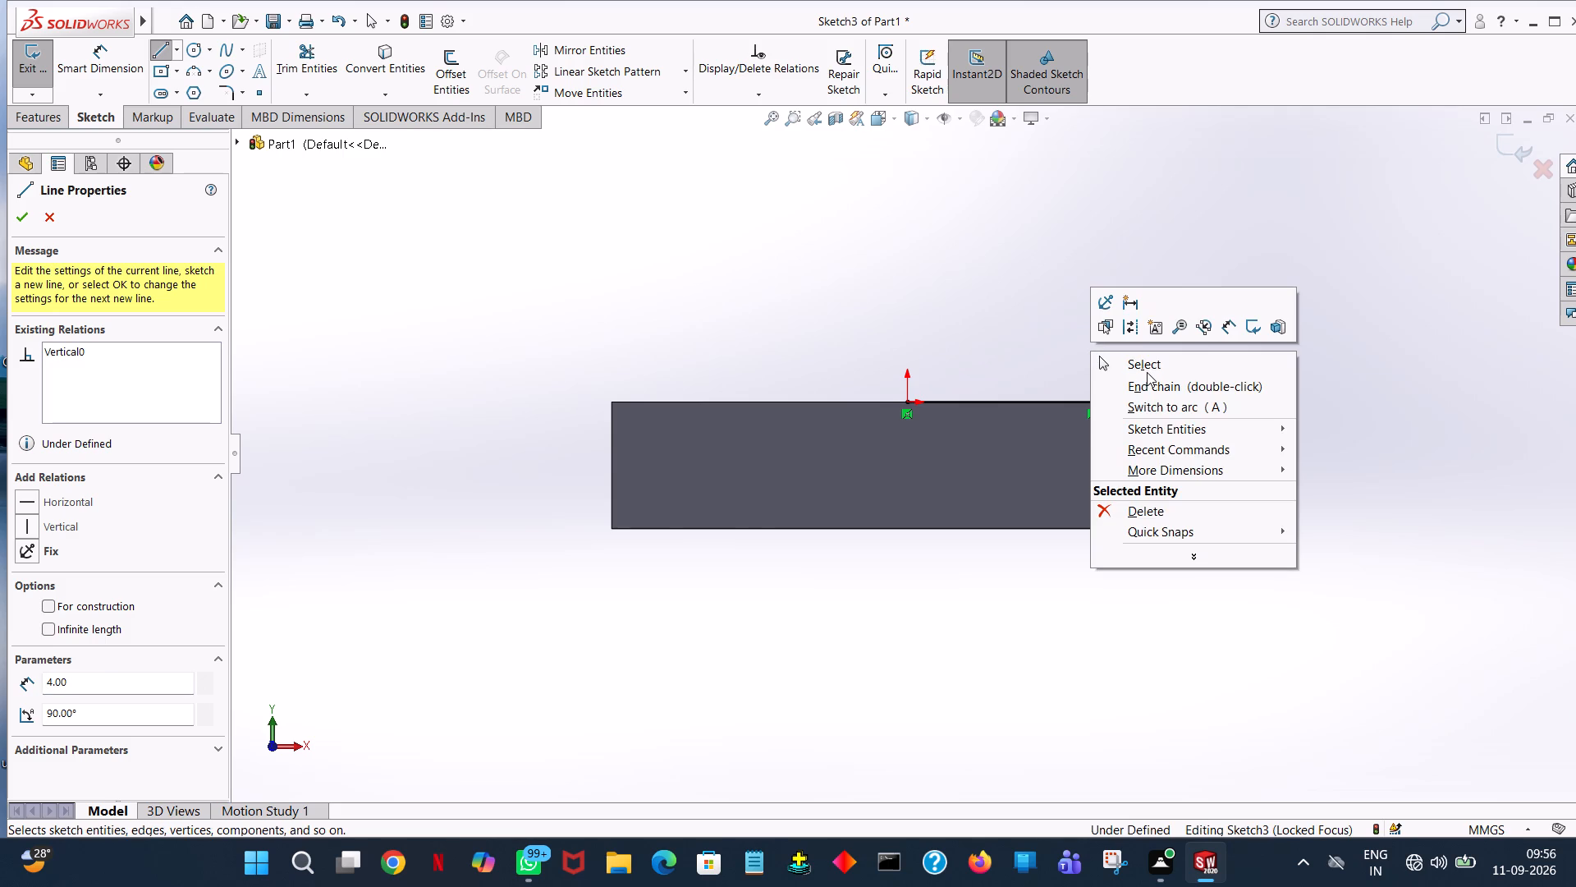
left_click(1147, 371)
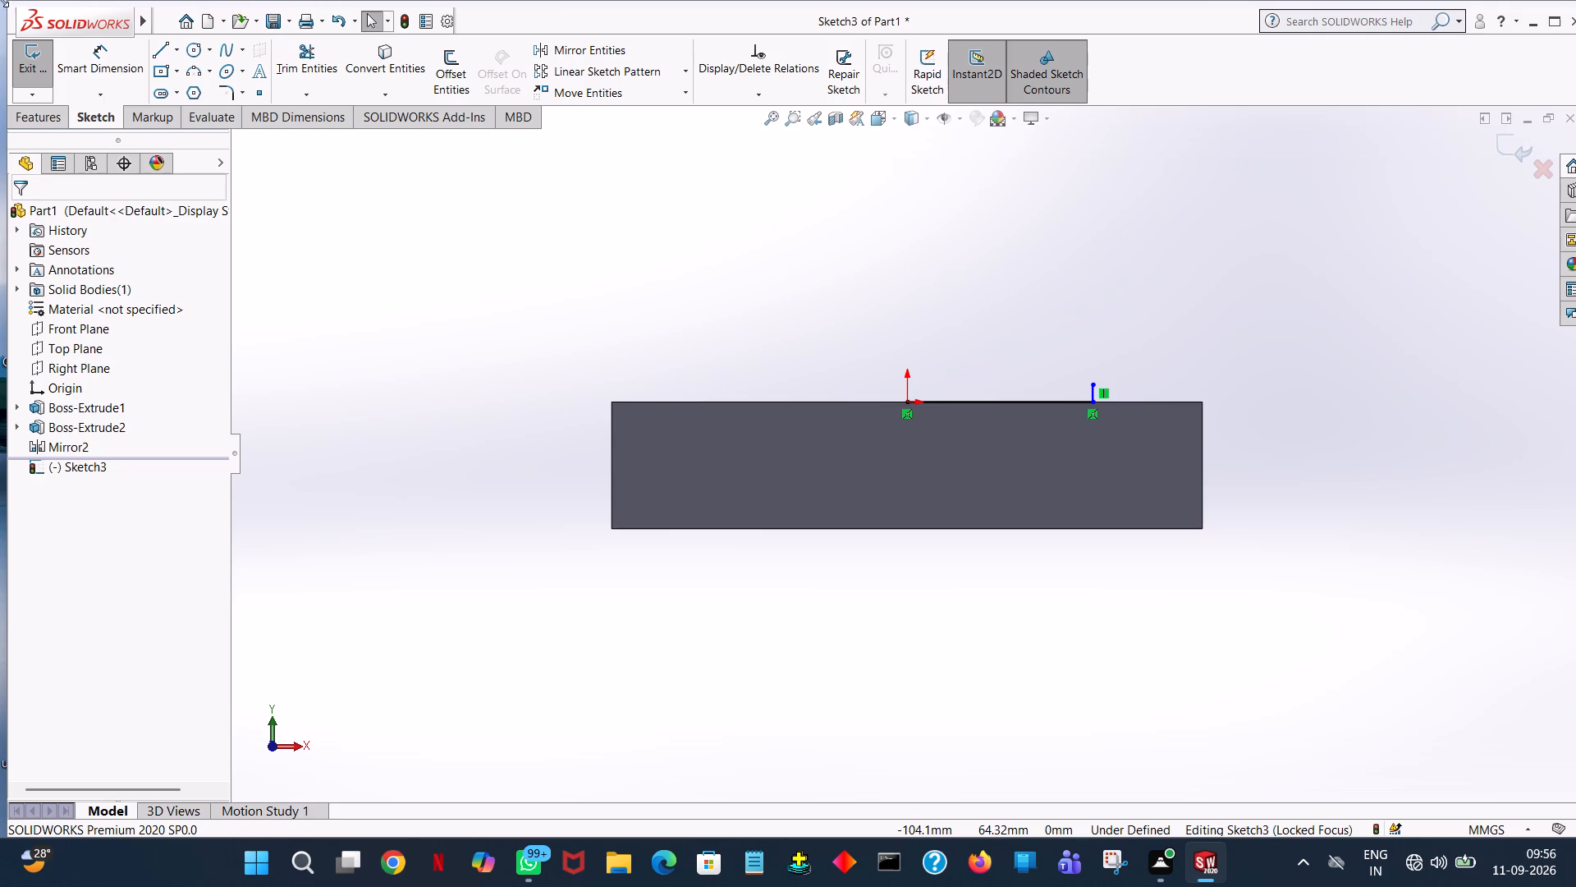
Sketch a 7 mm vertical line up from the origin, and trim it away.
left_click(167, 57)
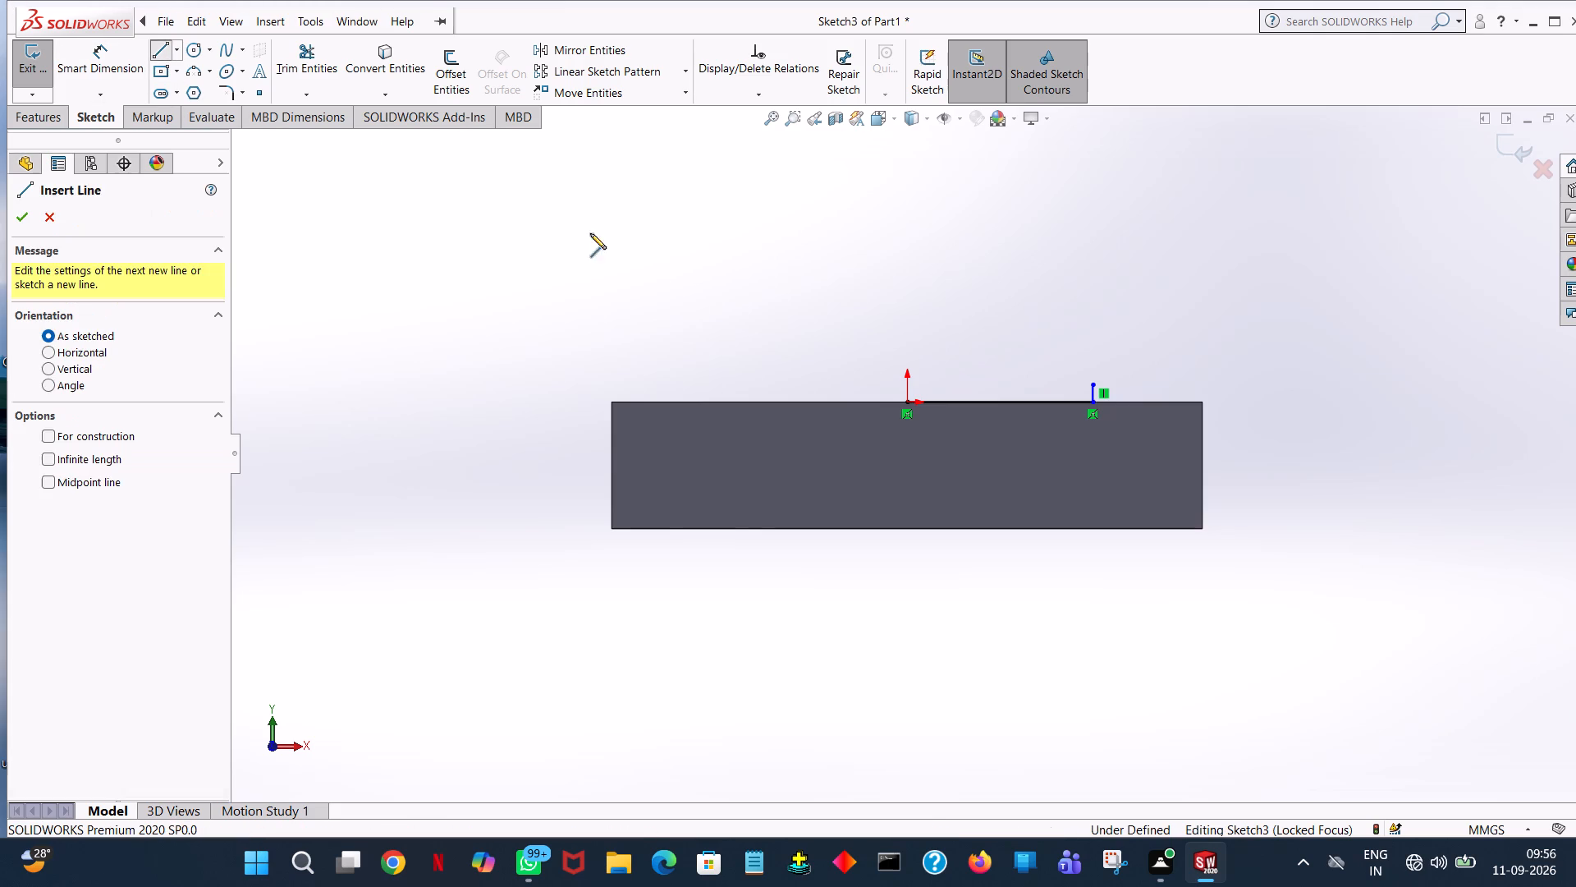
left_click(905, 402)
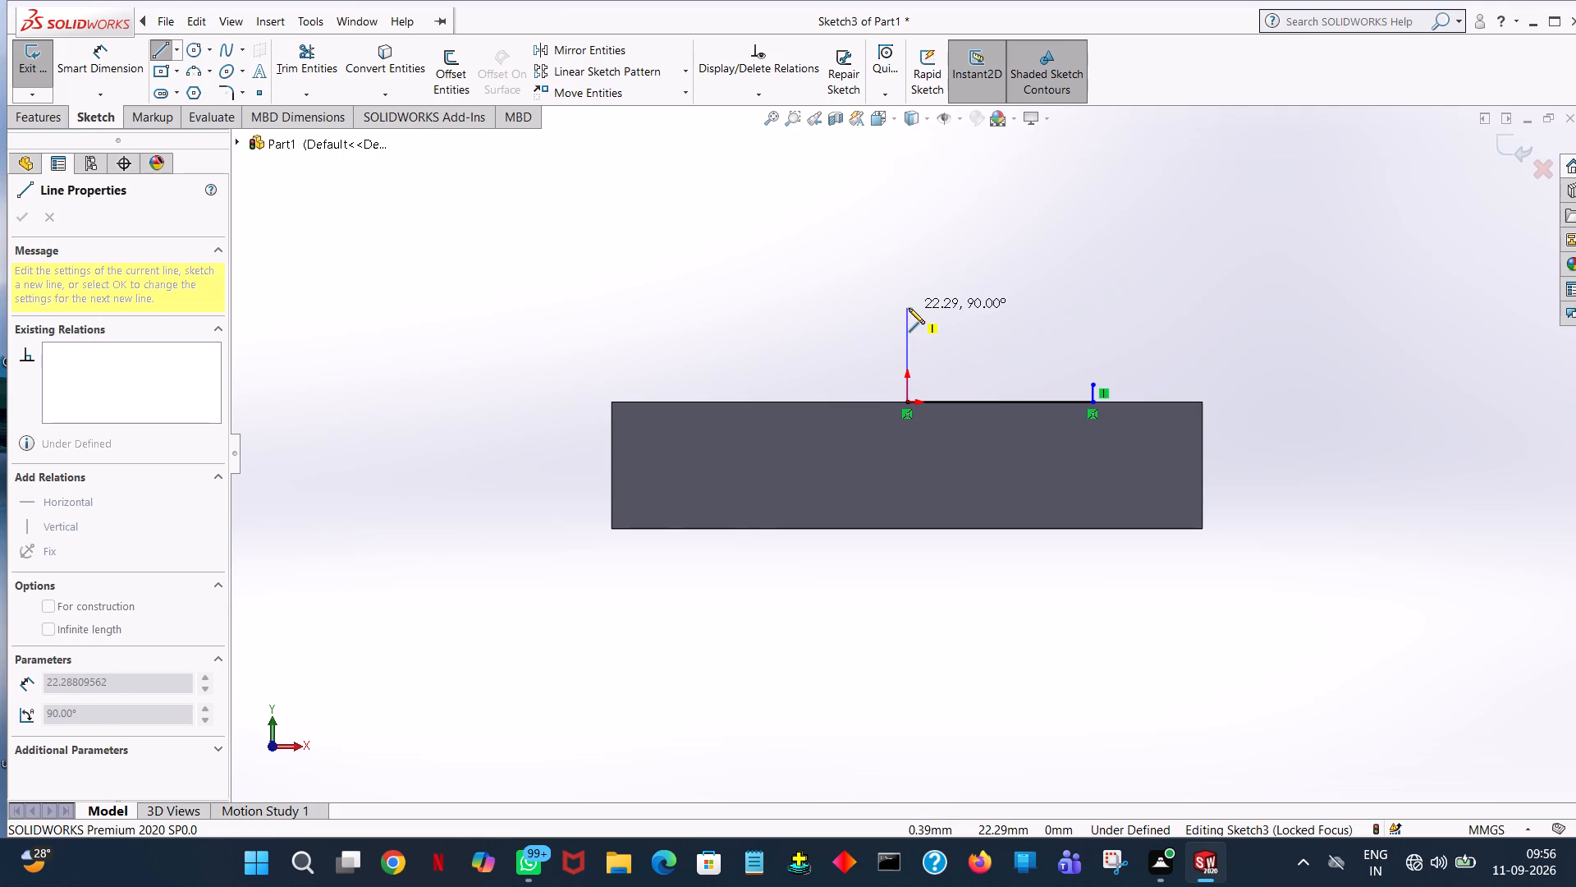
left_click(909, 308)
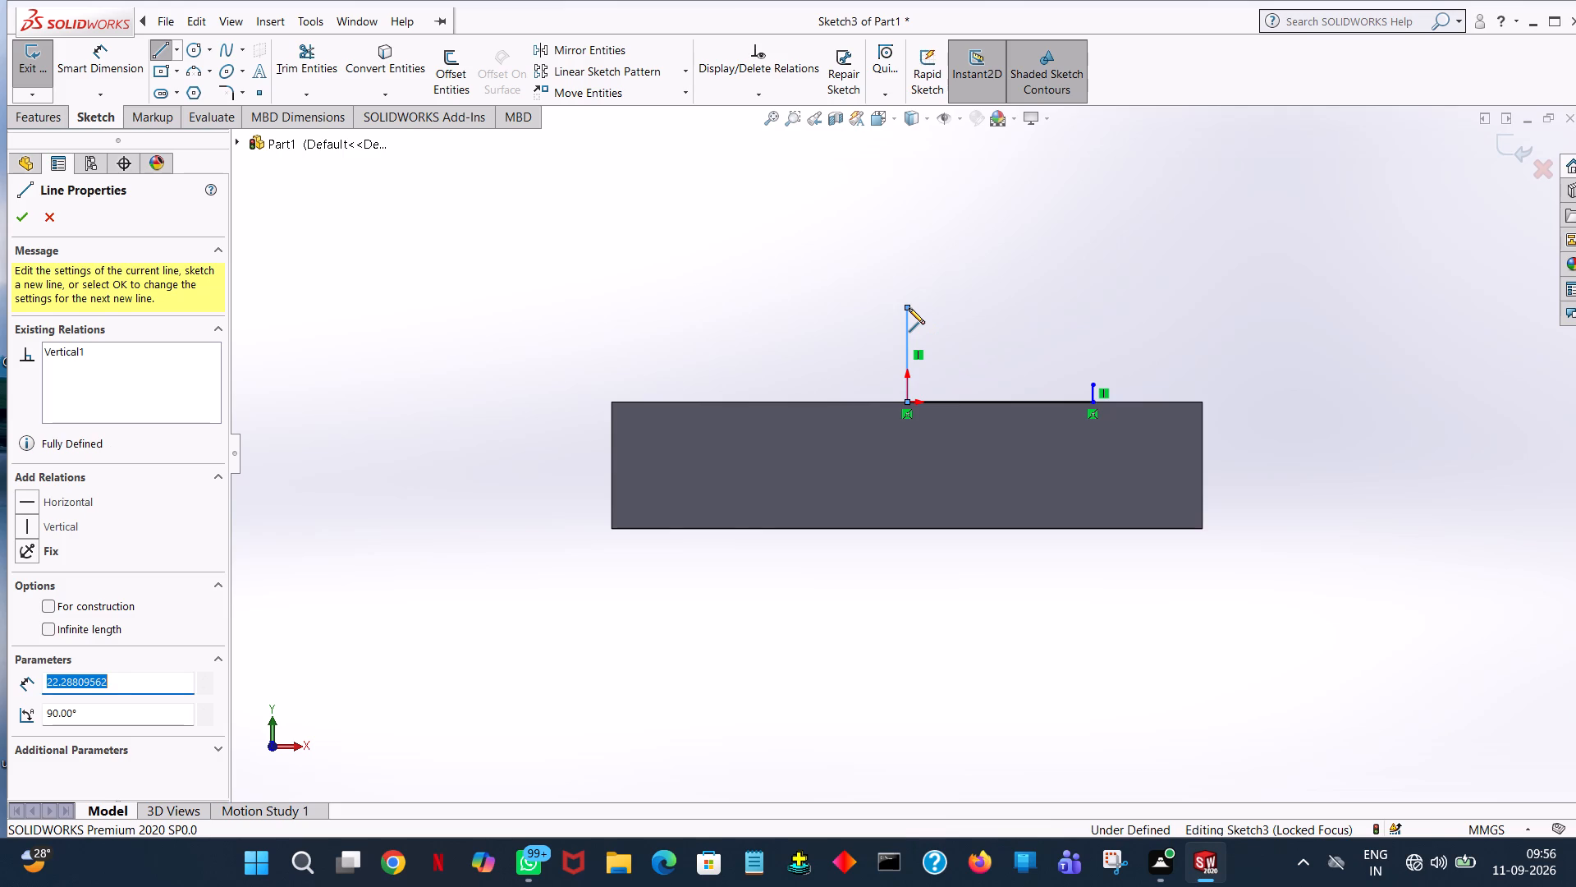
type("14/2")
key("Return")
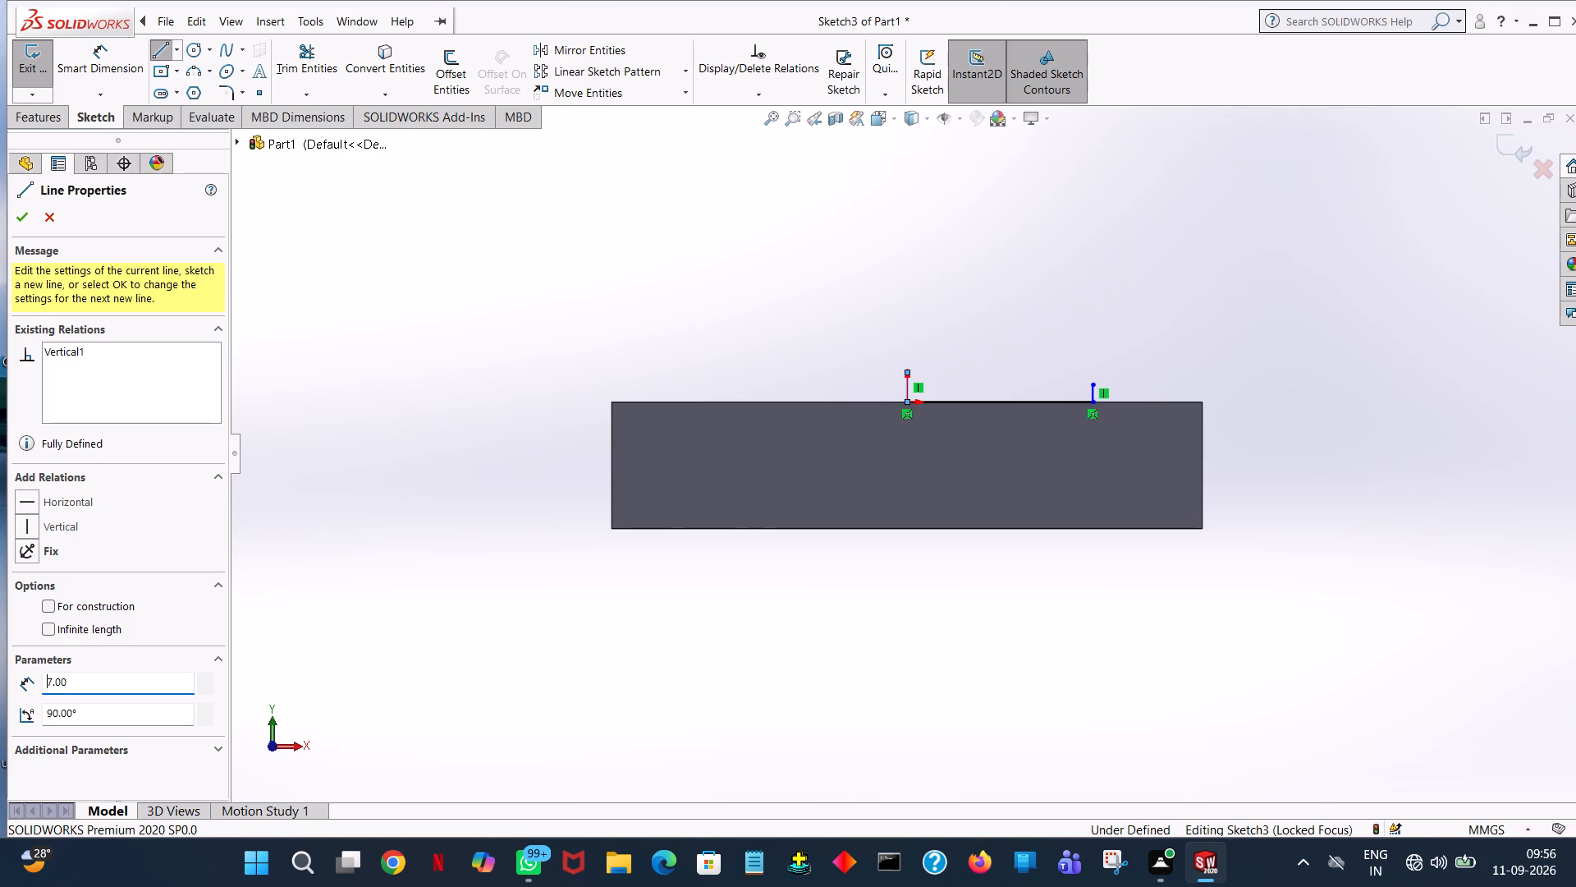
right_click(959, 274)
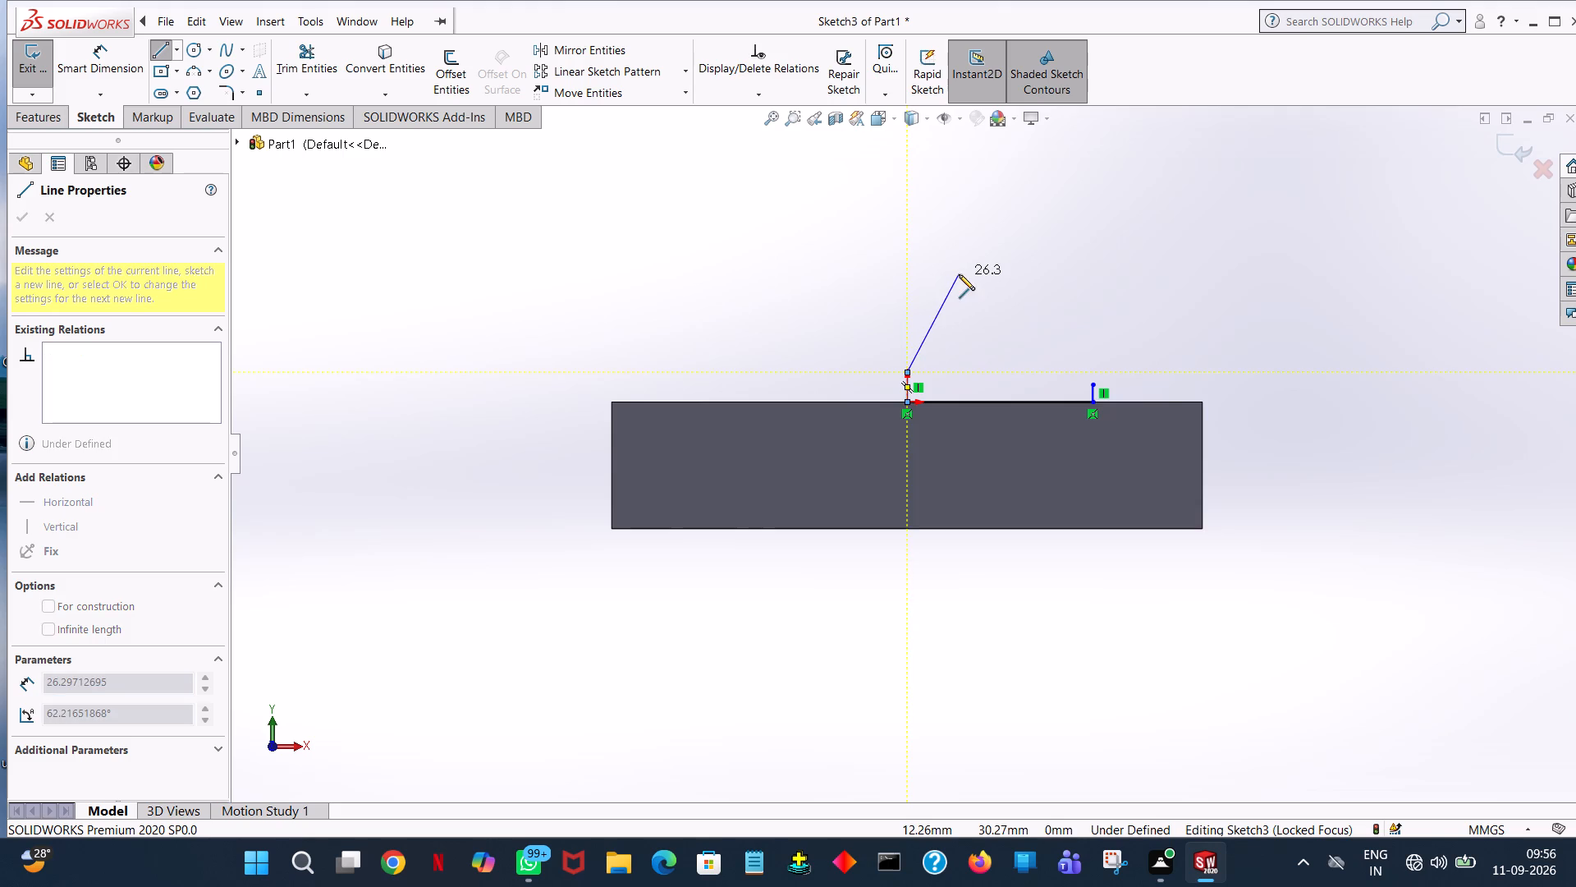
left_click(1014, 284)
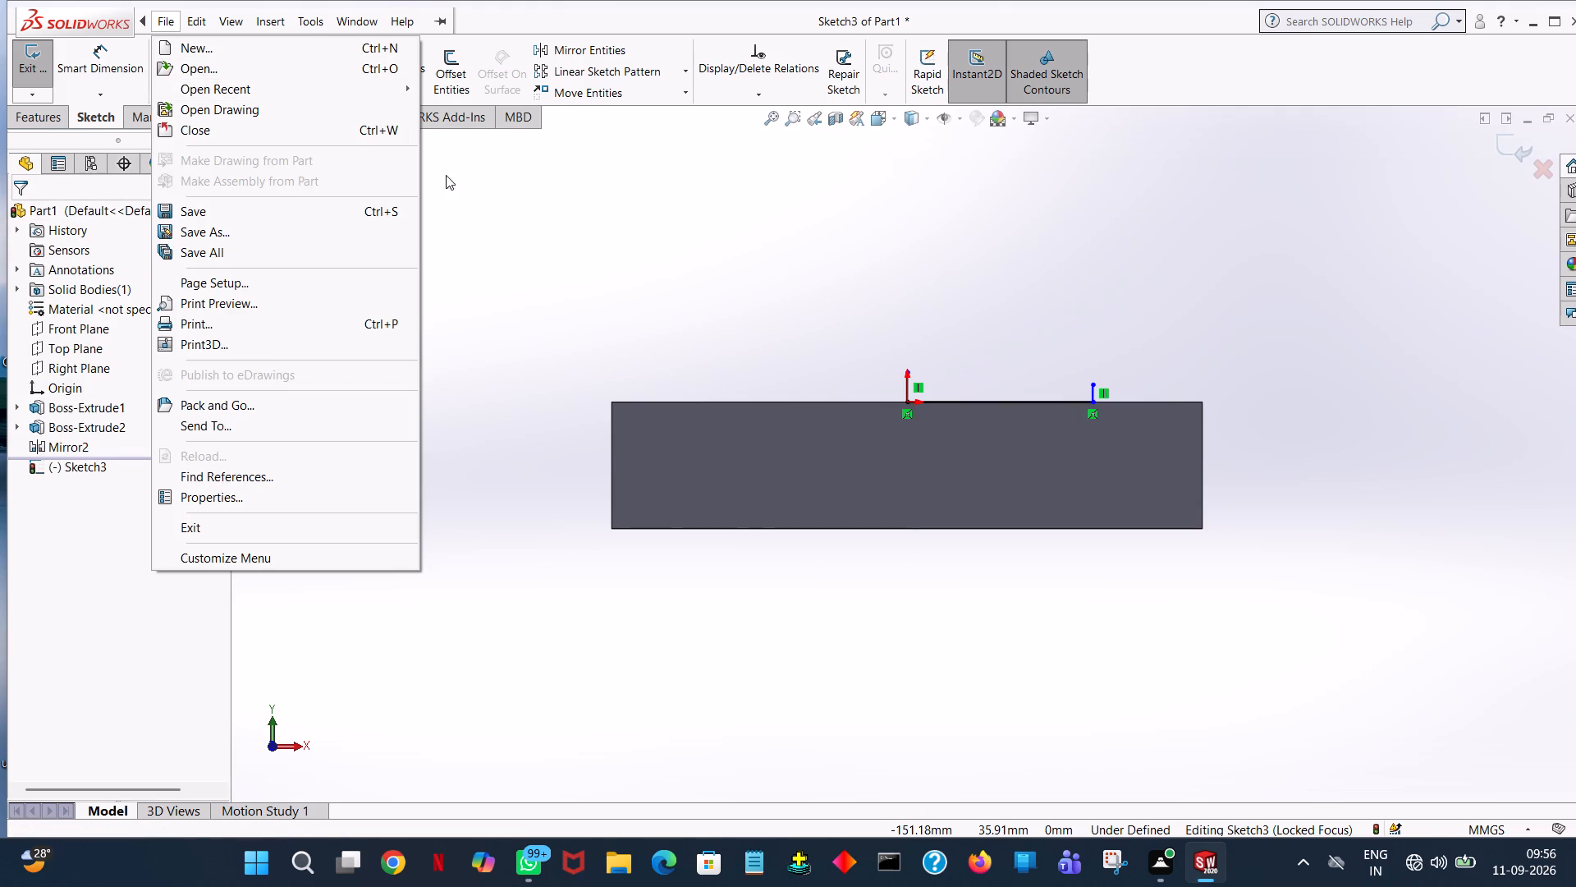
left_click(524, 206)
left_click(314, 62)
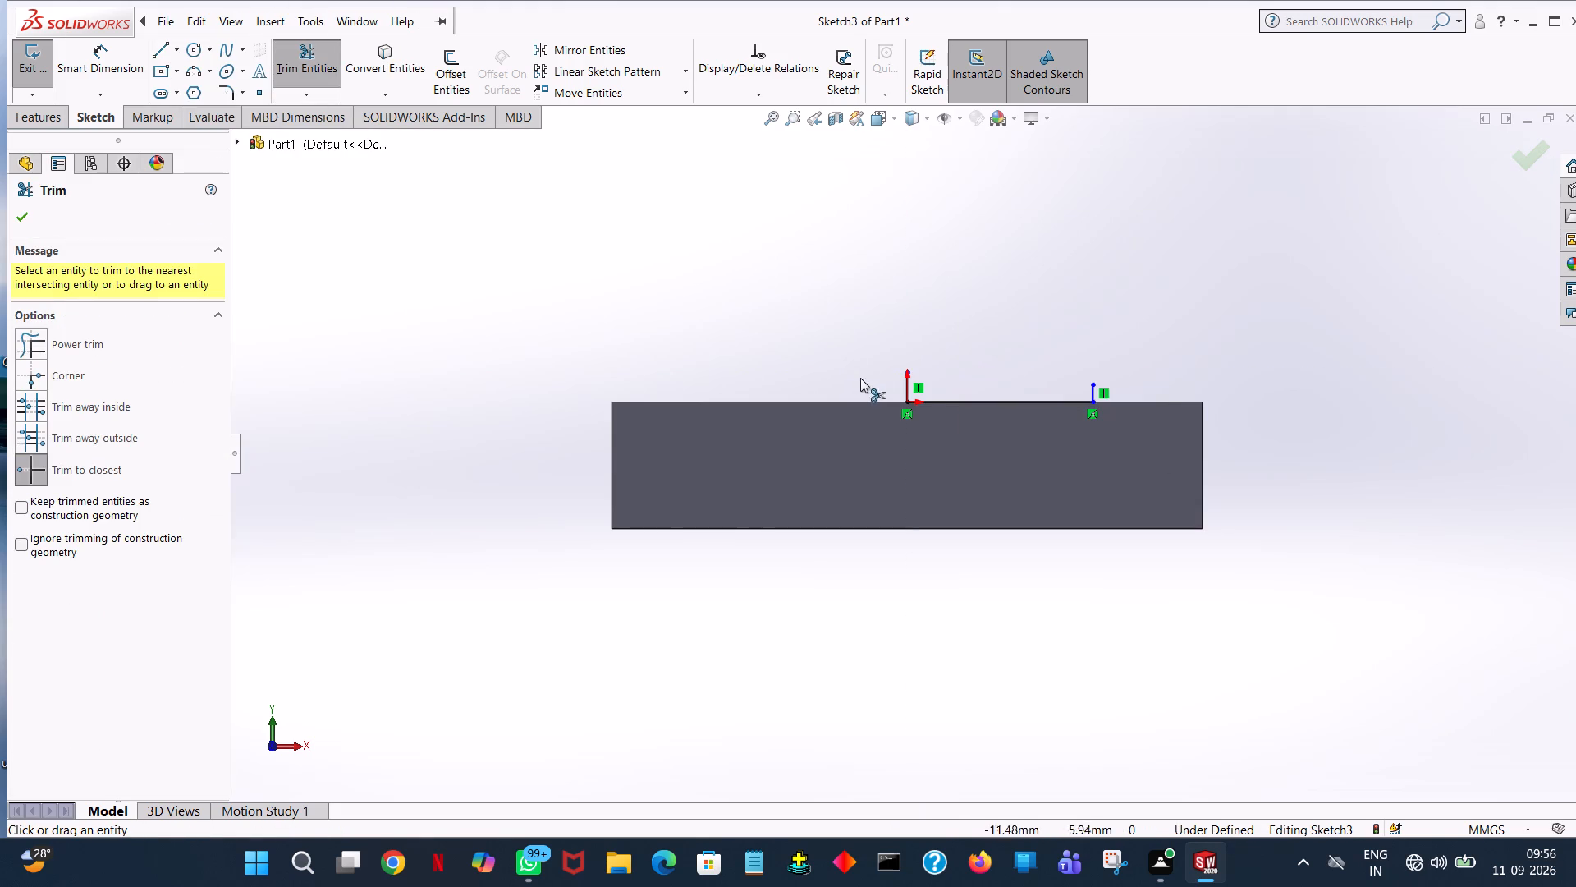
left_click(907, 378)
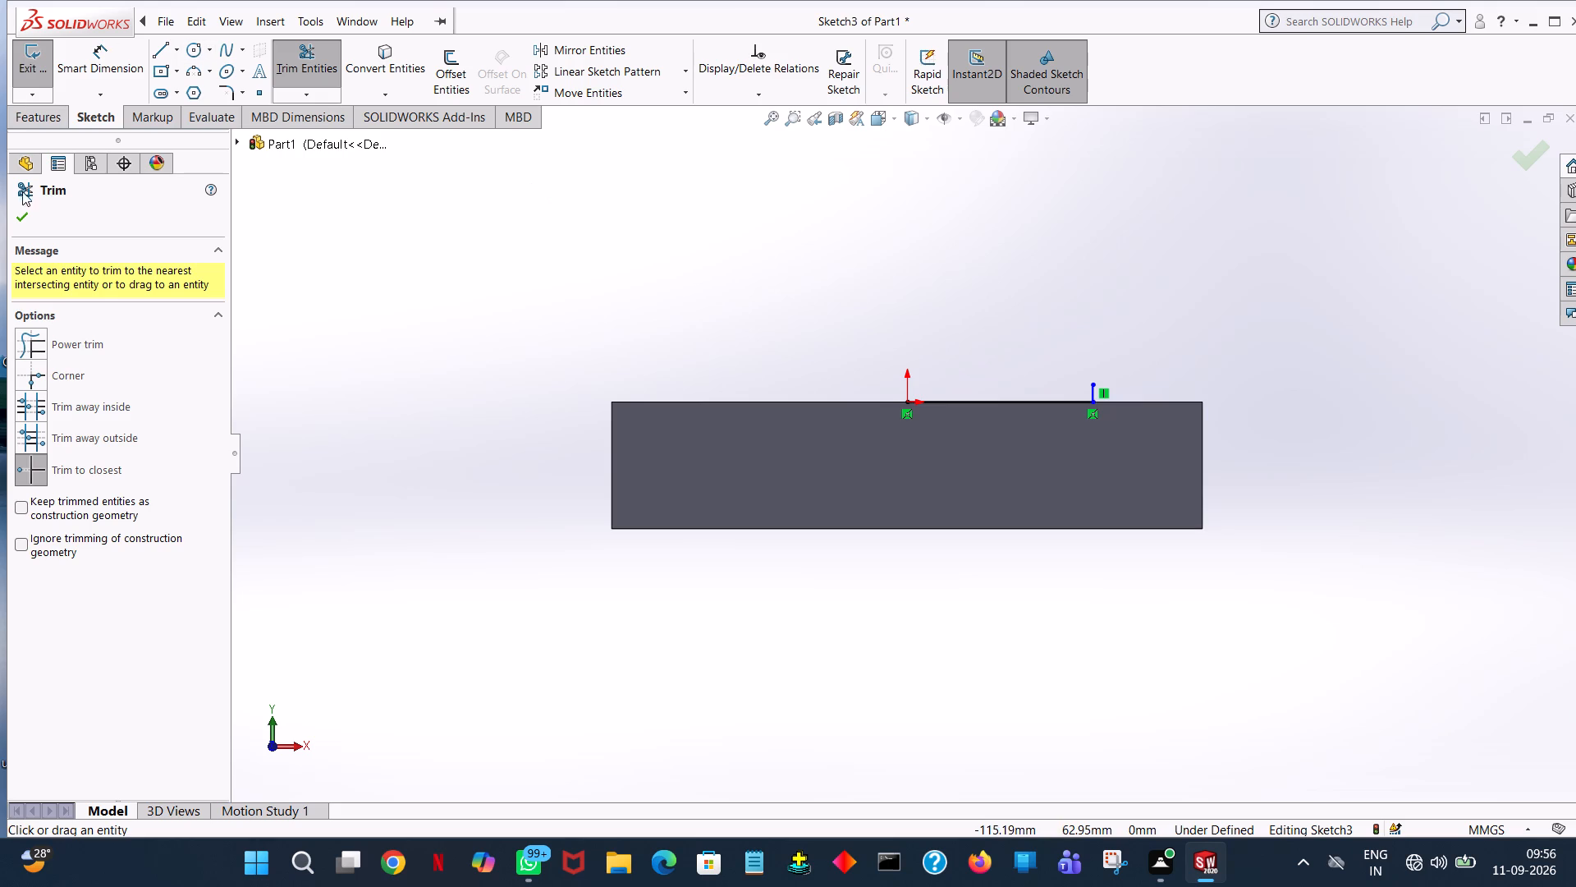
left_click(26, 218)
Sketch a 14 mm vertical line up from the origin, continuing with a 47/2 mm horizontal line toward the 4 mm line's side.
left_click(160, 52)
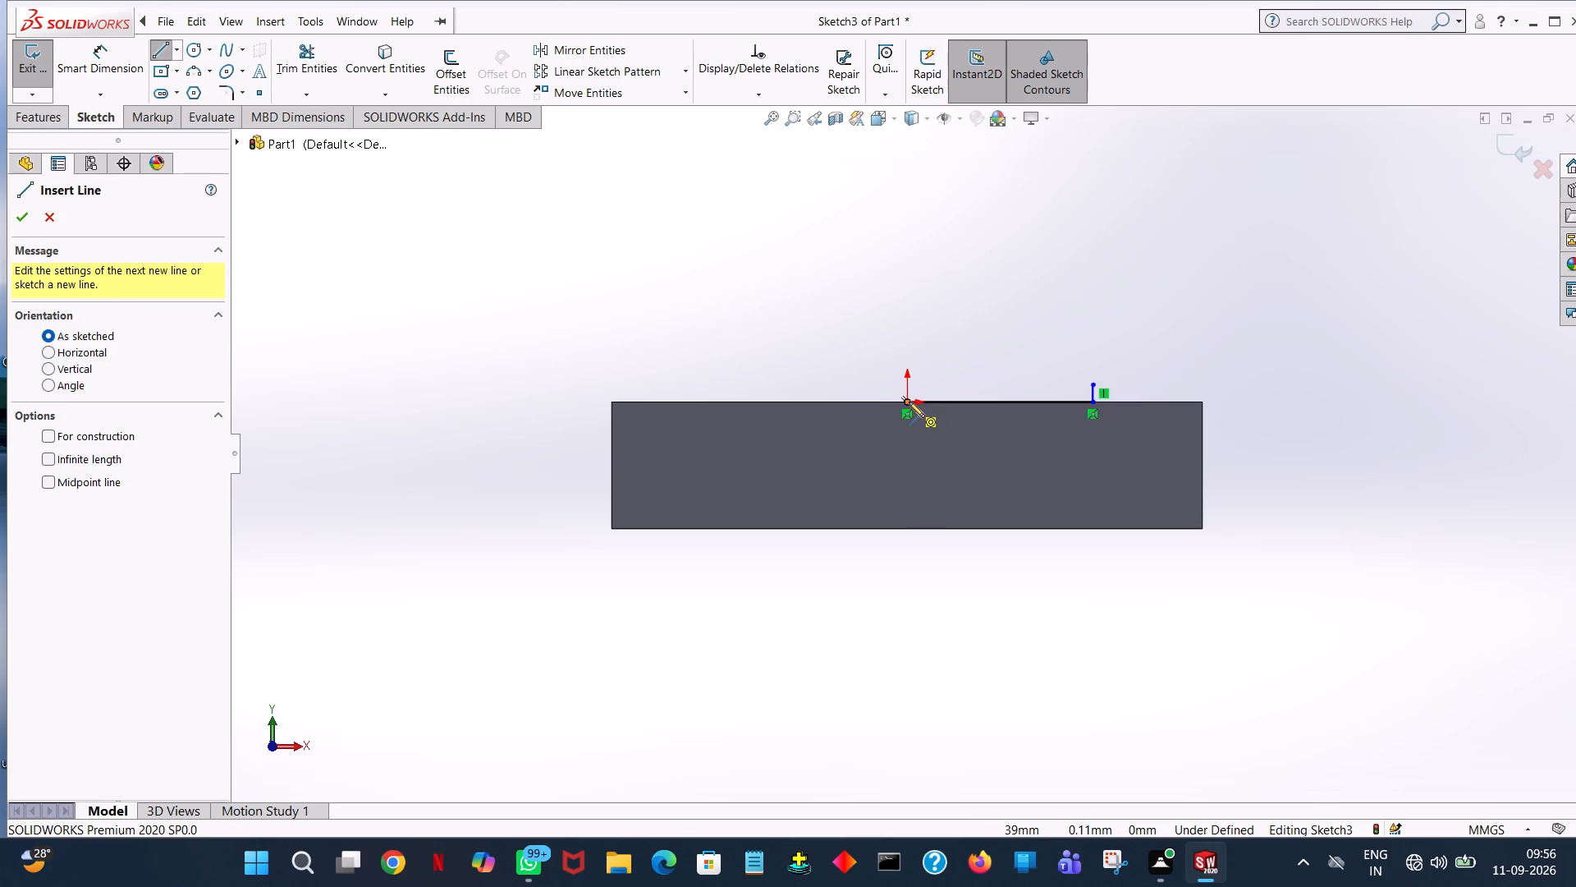
left_click(906, 402)
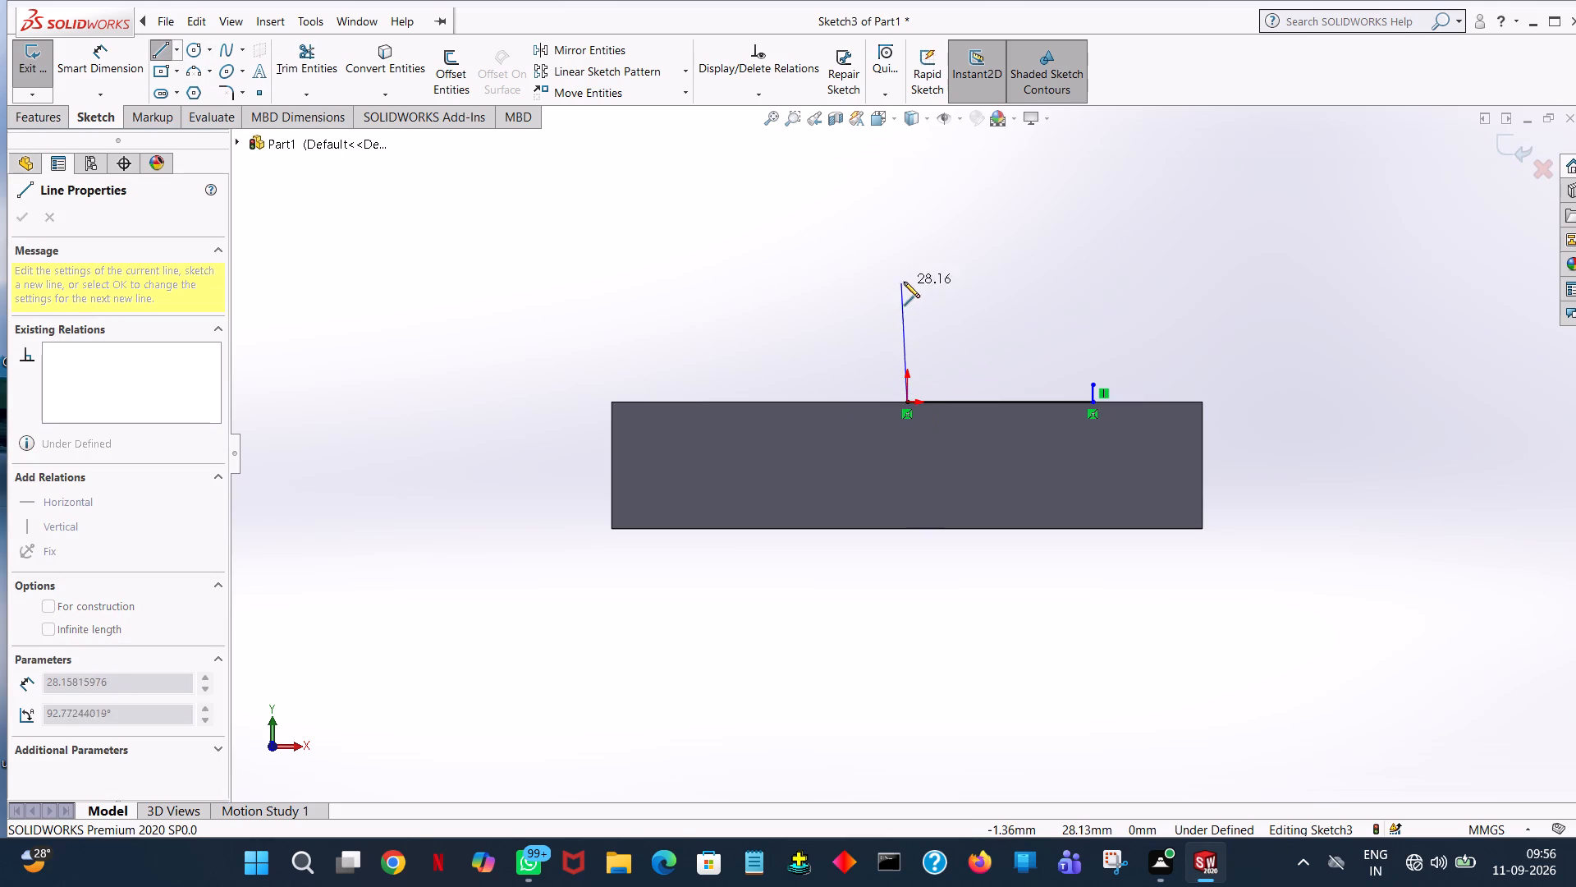
left_click(909, 279)
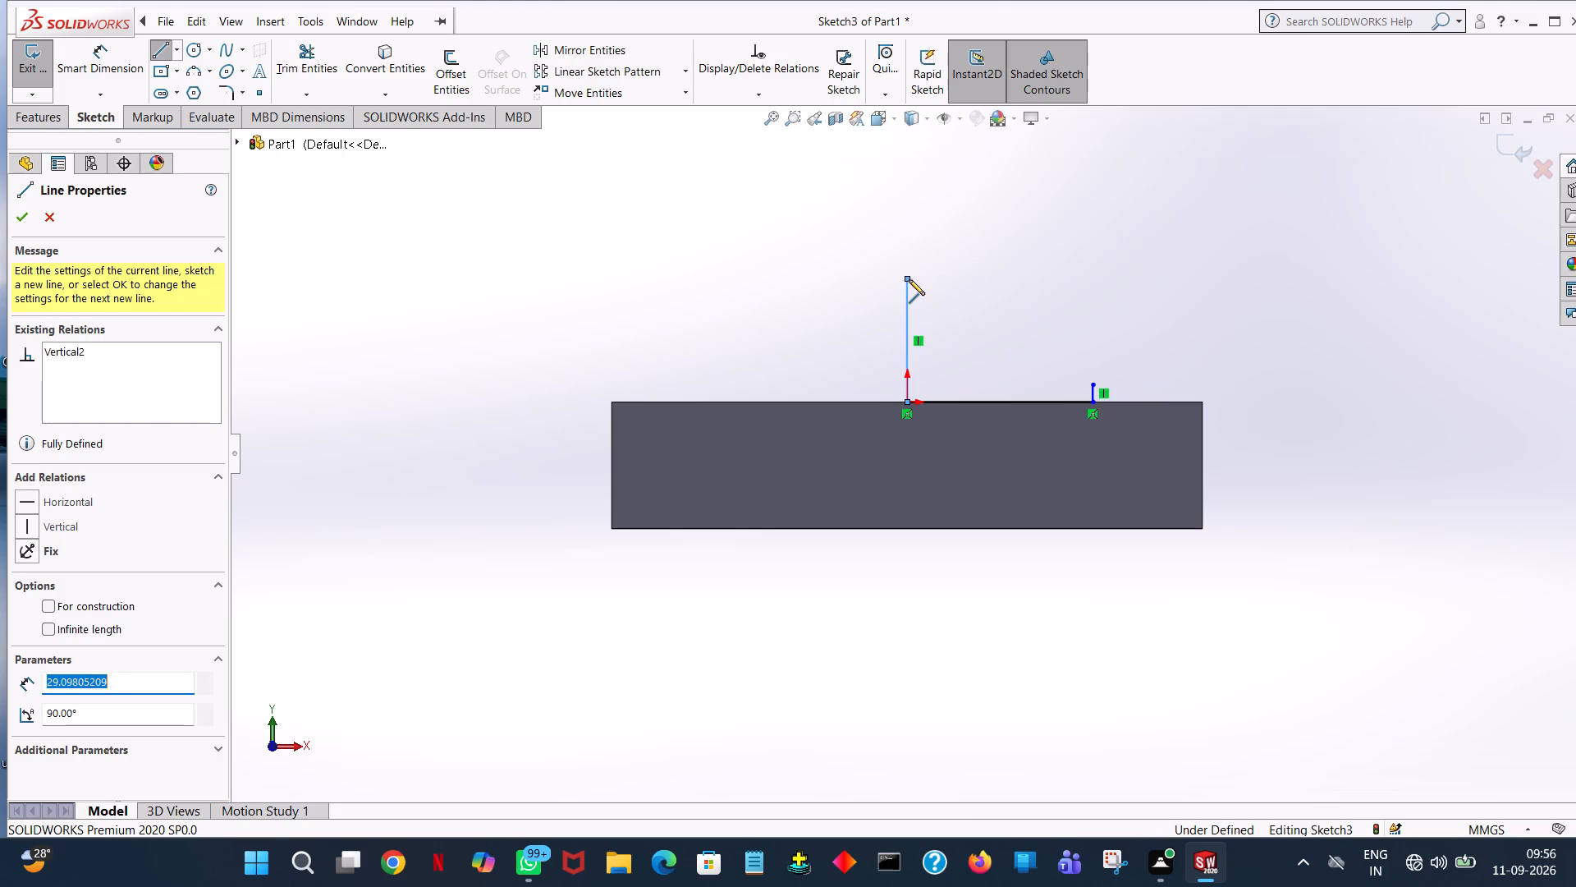
type("14")
key("Return")
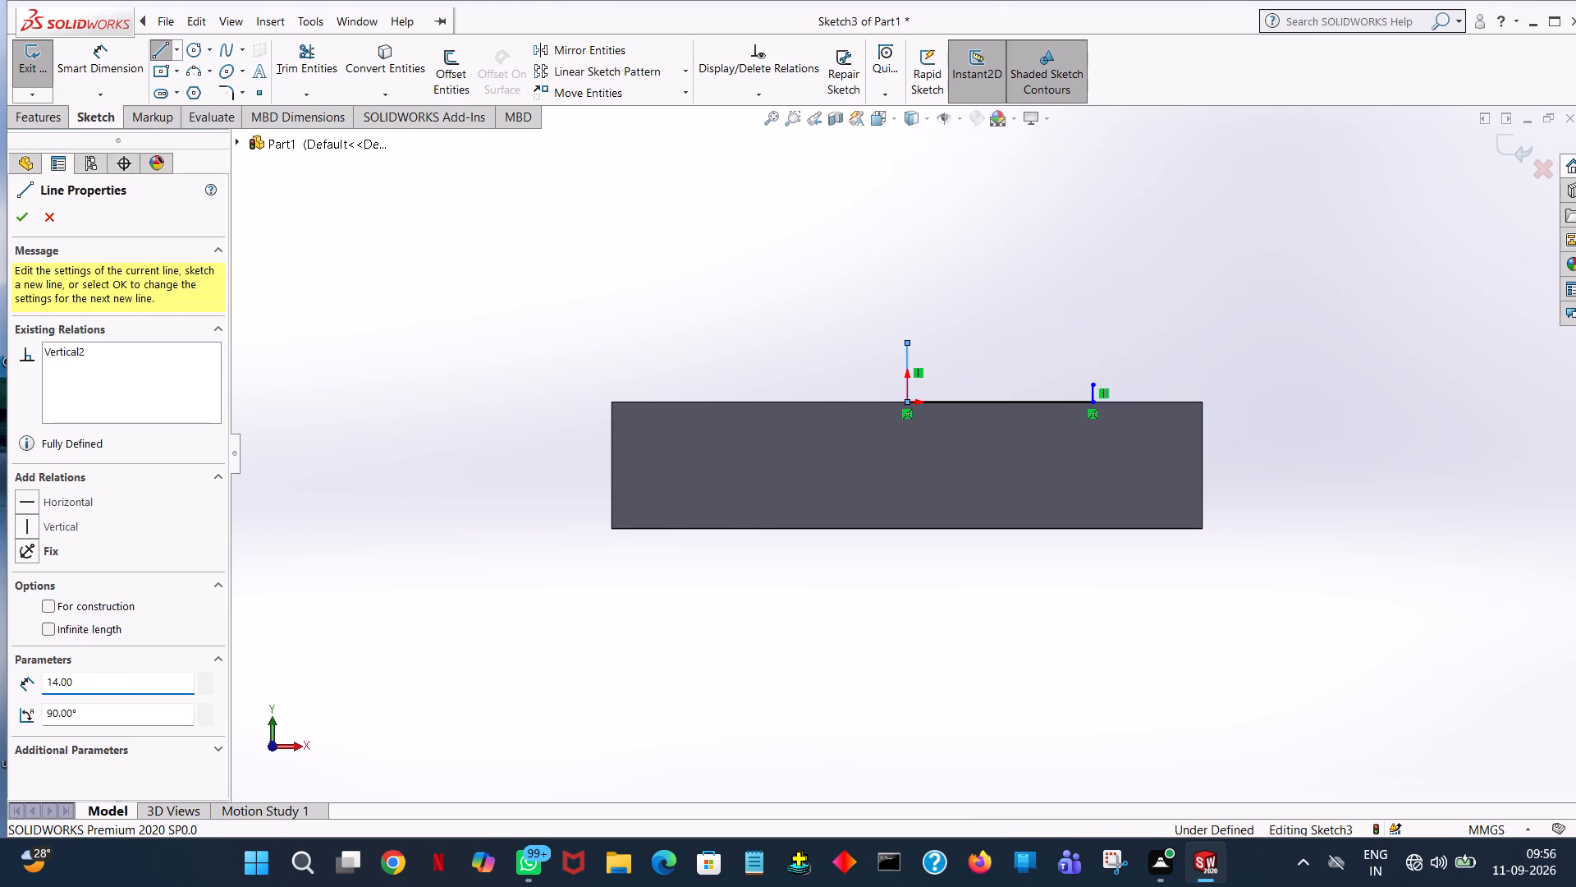
left_click(1036, 343)
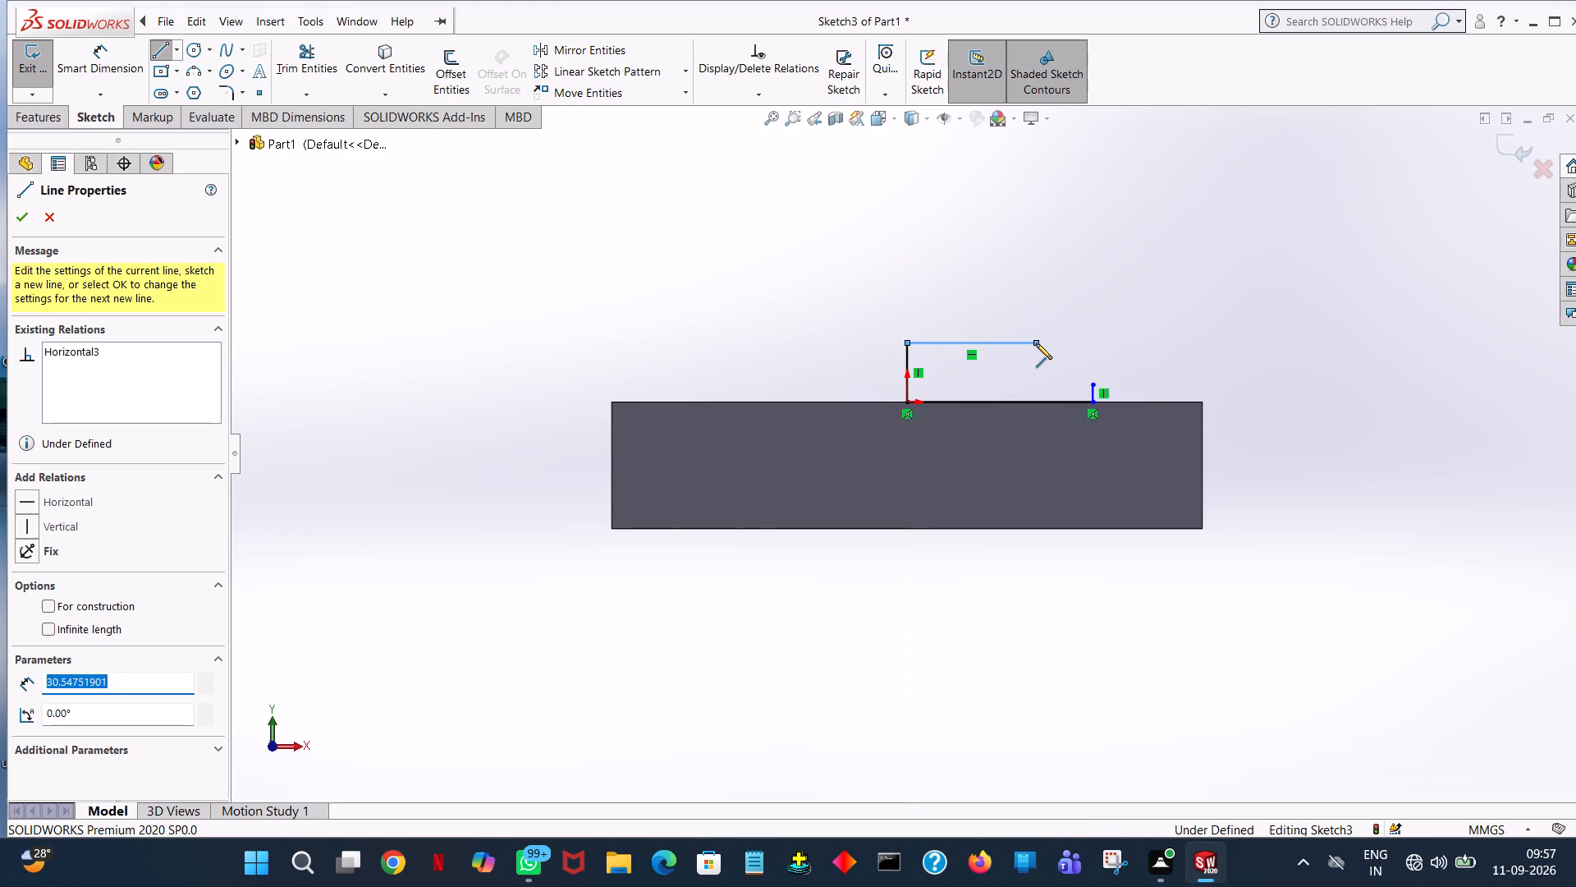
type("47")
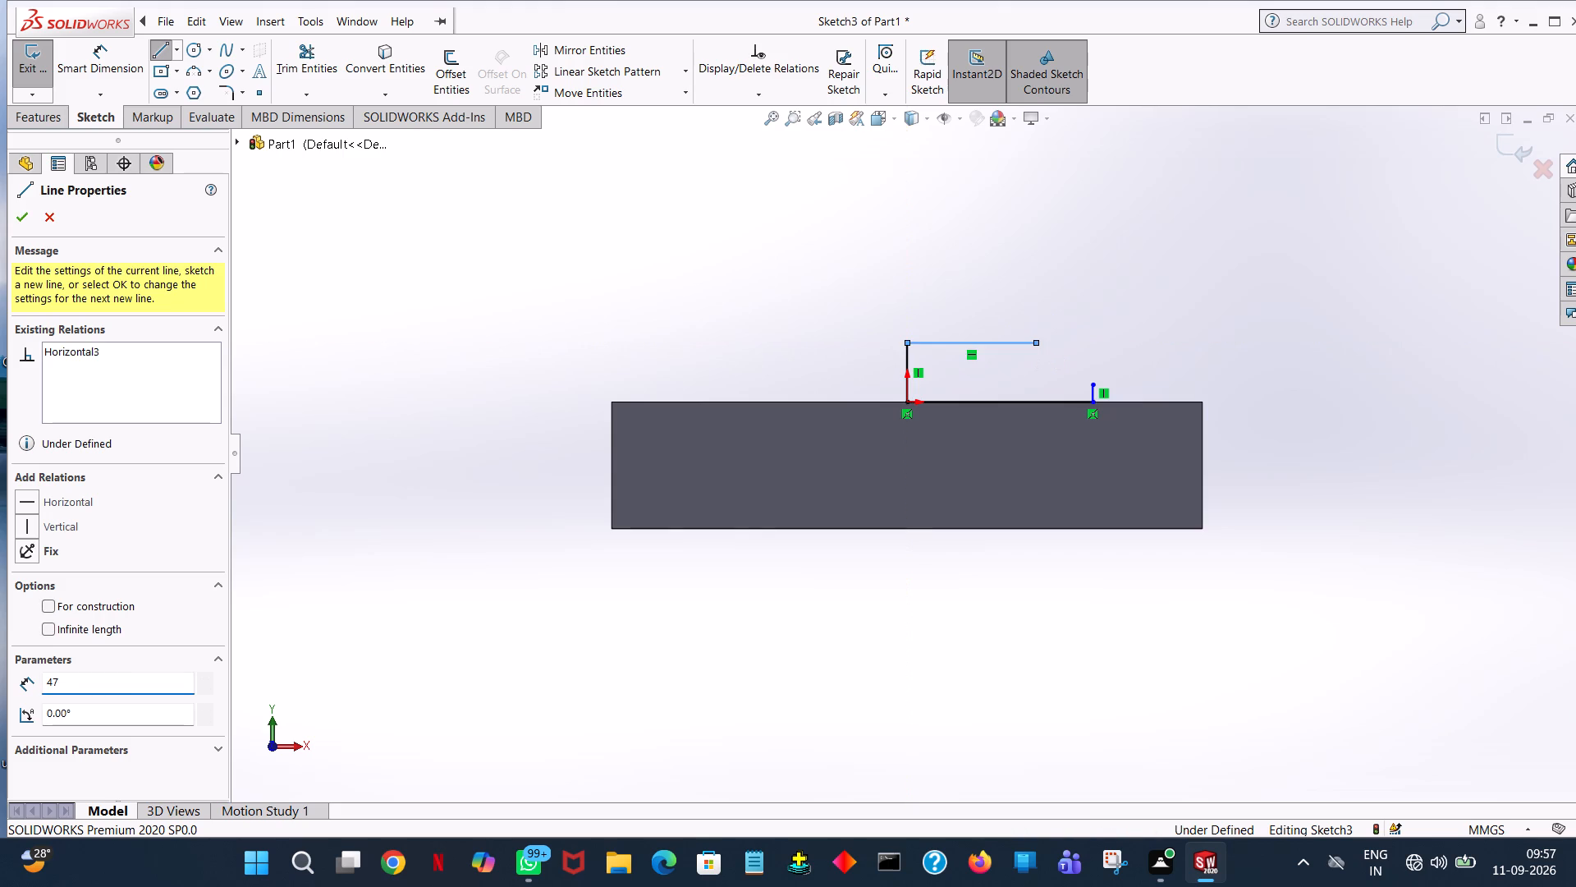
type("/2")
key("Return")
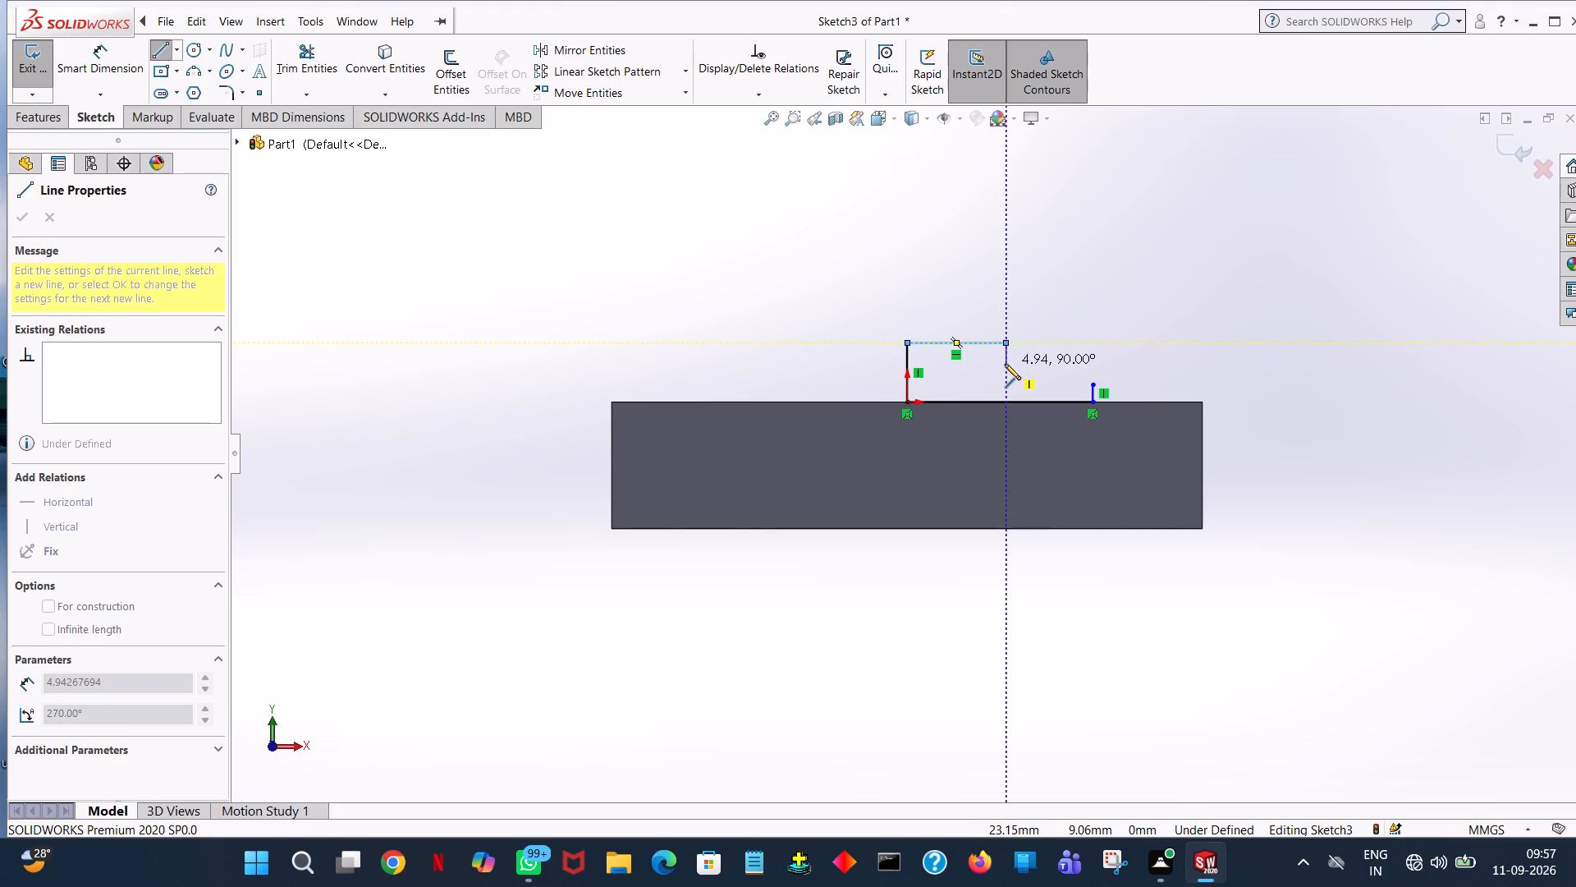
Close the stepped profile with a 10 mm vertical line down and a horizontal line to the top of the 4 mm line.
left_click(1005, 364)
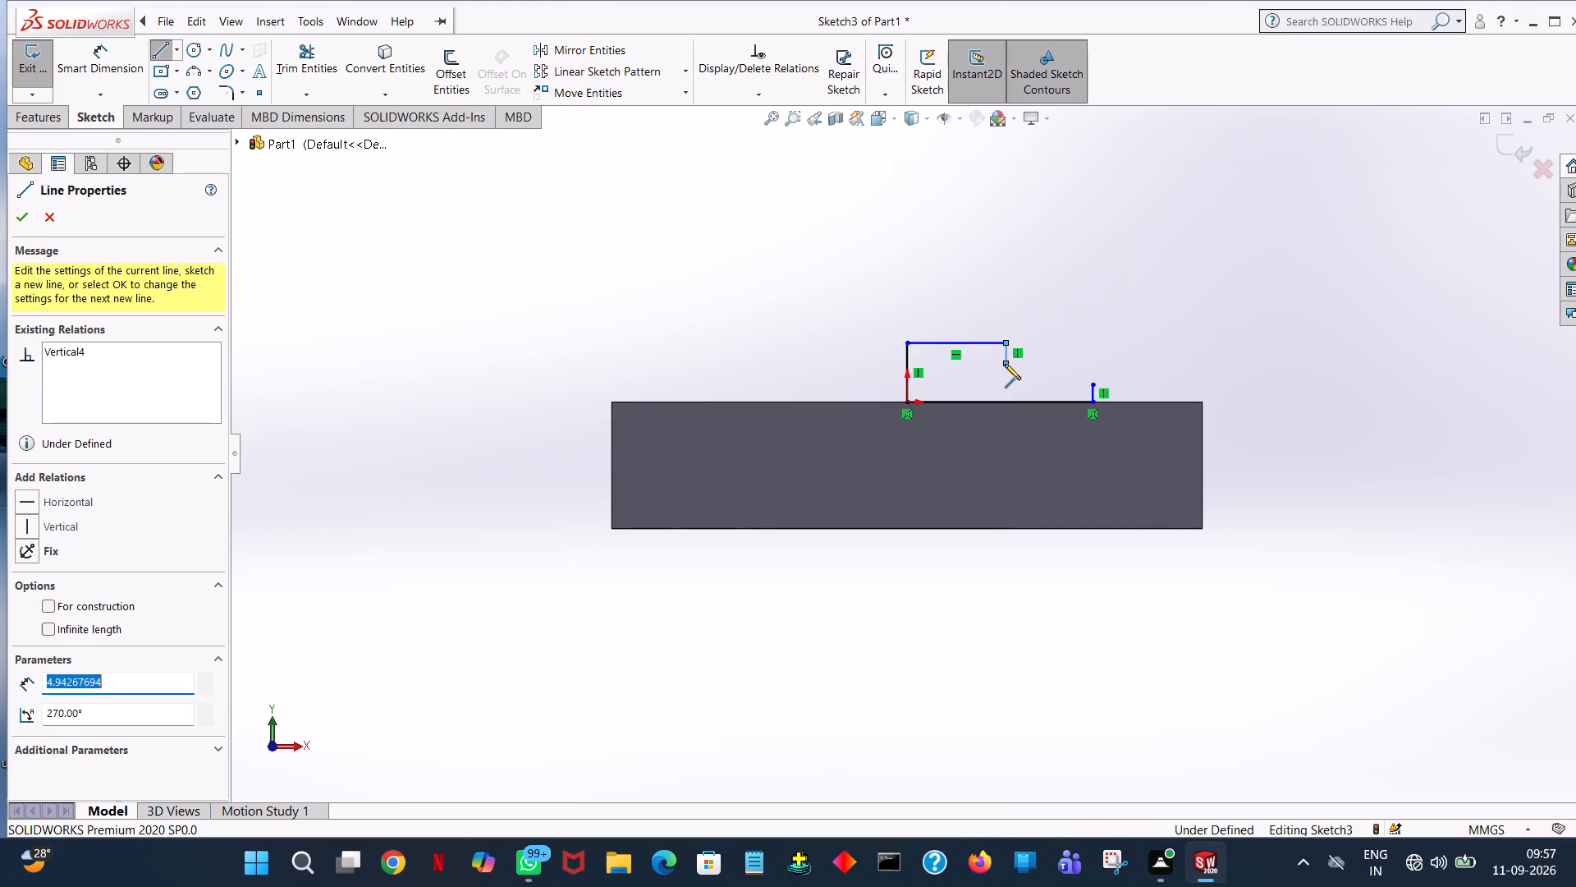
type("10")
key("Return")
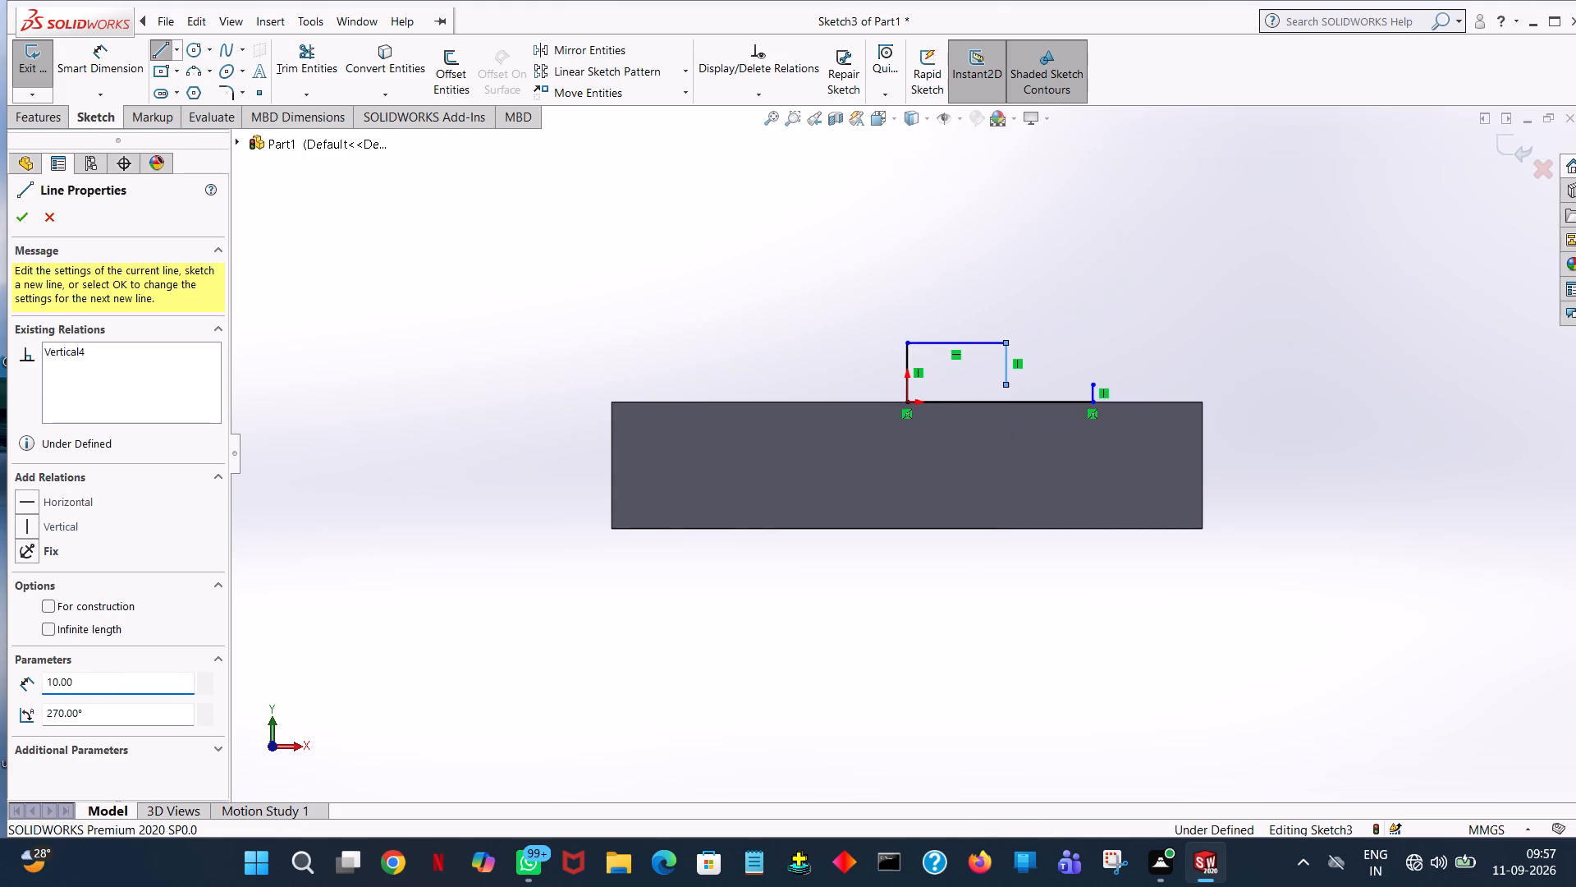
left_click(1093, 384)
right_click(1093, 383)
left_click(1139, 395)
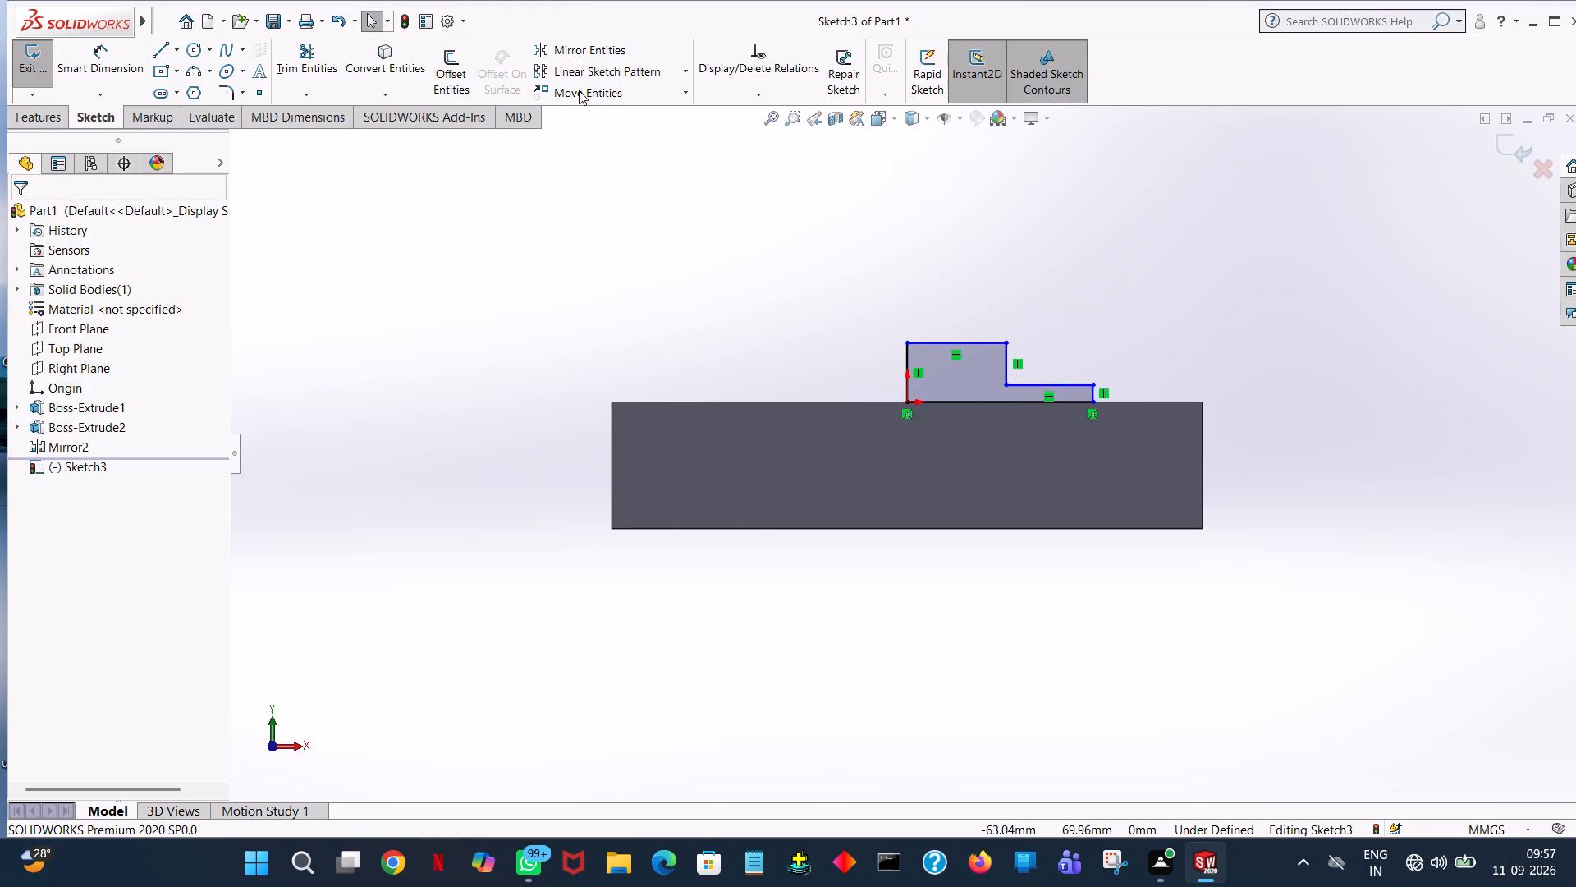
Round the profile's outer corner at the top of the 4 mm line with a 1.50 mm sketch fillet.
left_click(232, 90)
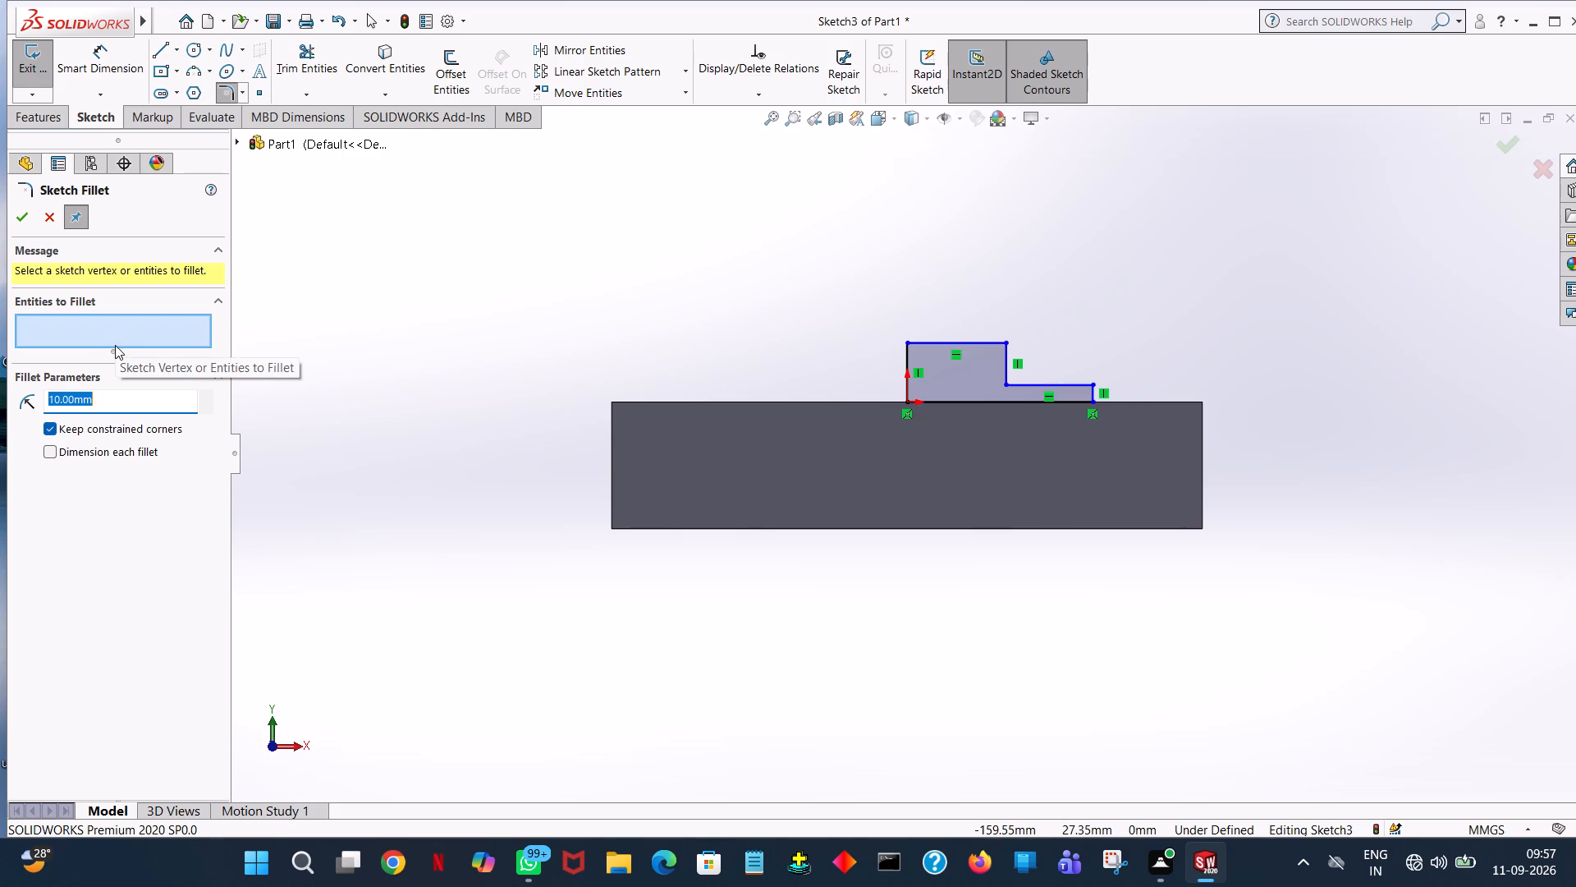
type("1.50")
key("Return")
left_click(1093, 383)
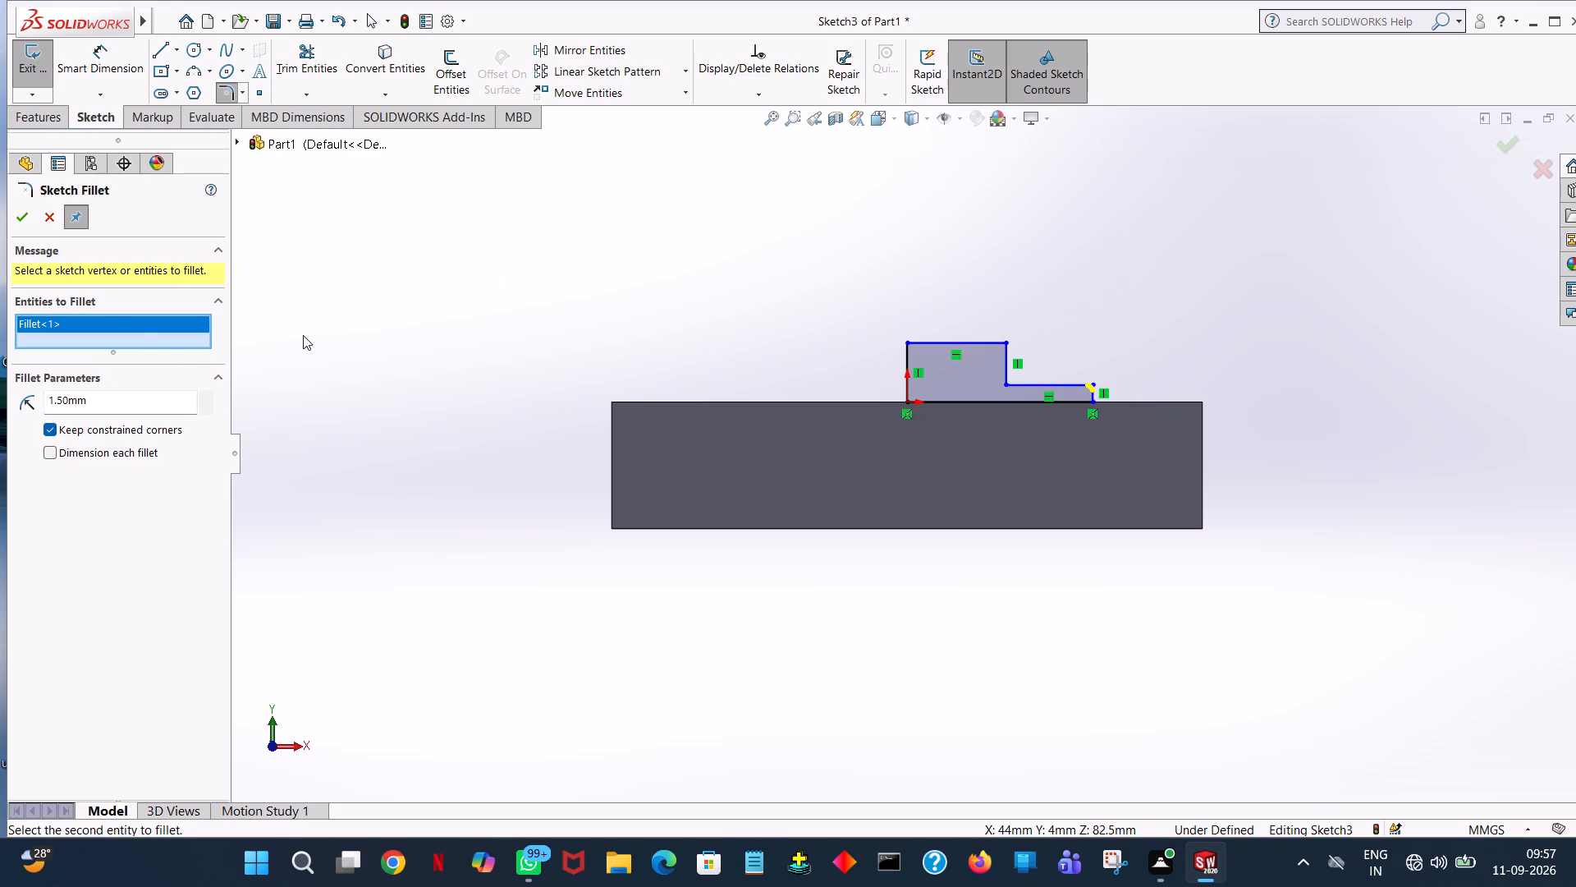
left_click(24, 221)
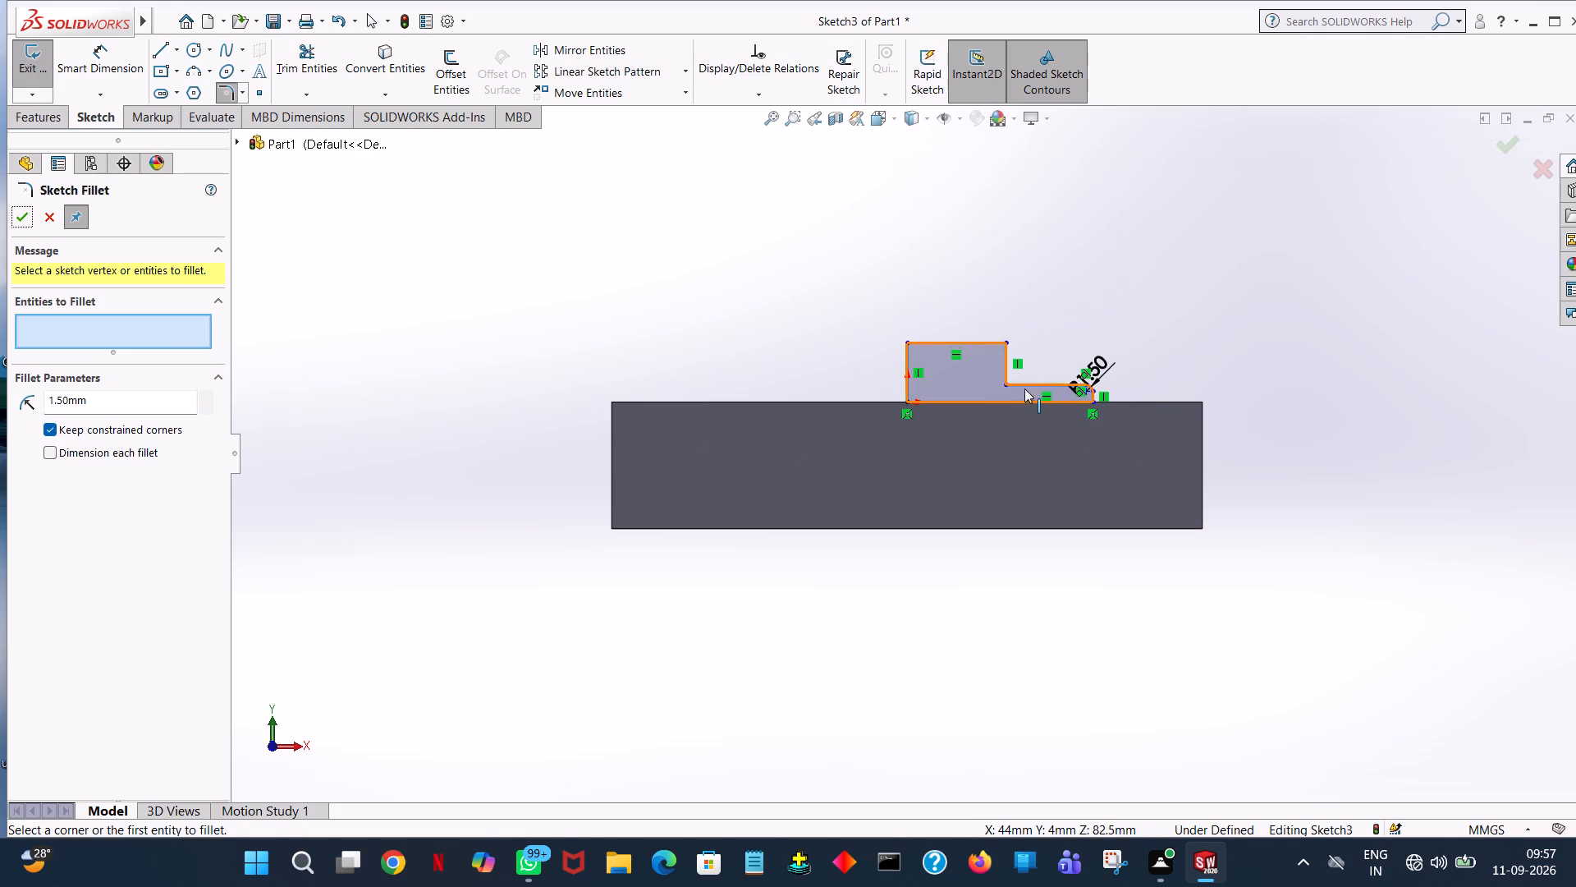
scroll(1081, 390, "down", 8, "ctrl")
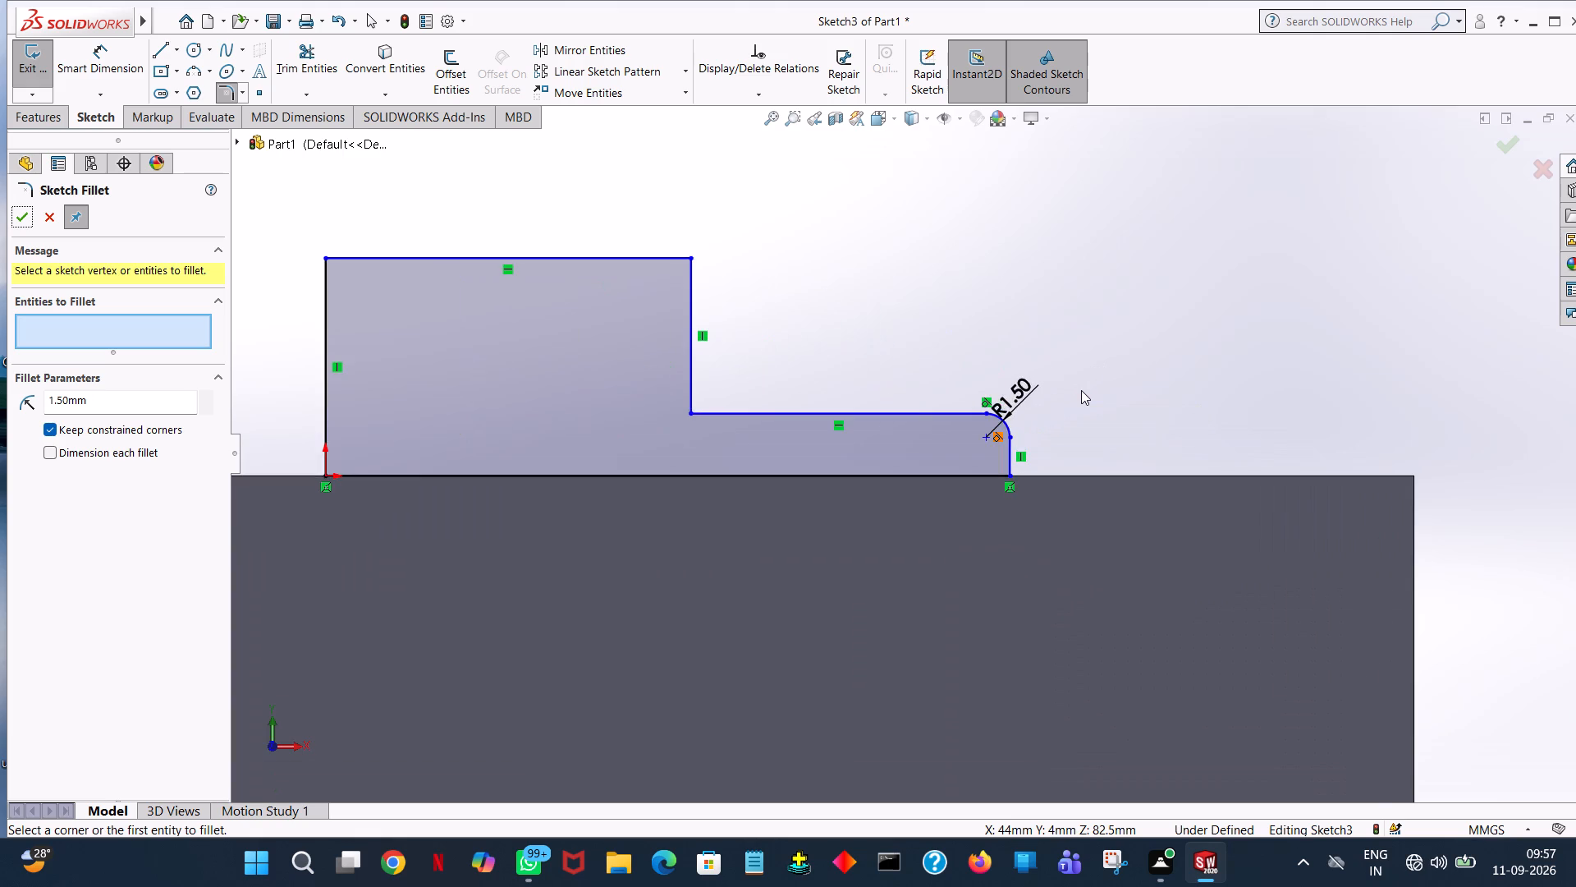
scroll(1081, 390, "up", 7, "ctrl")
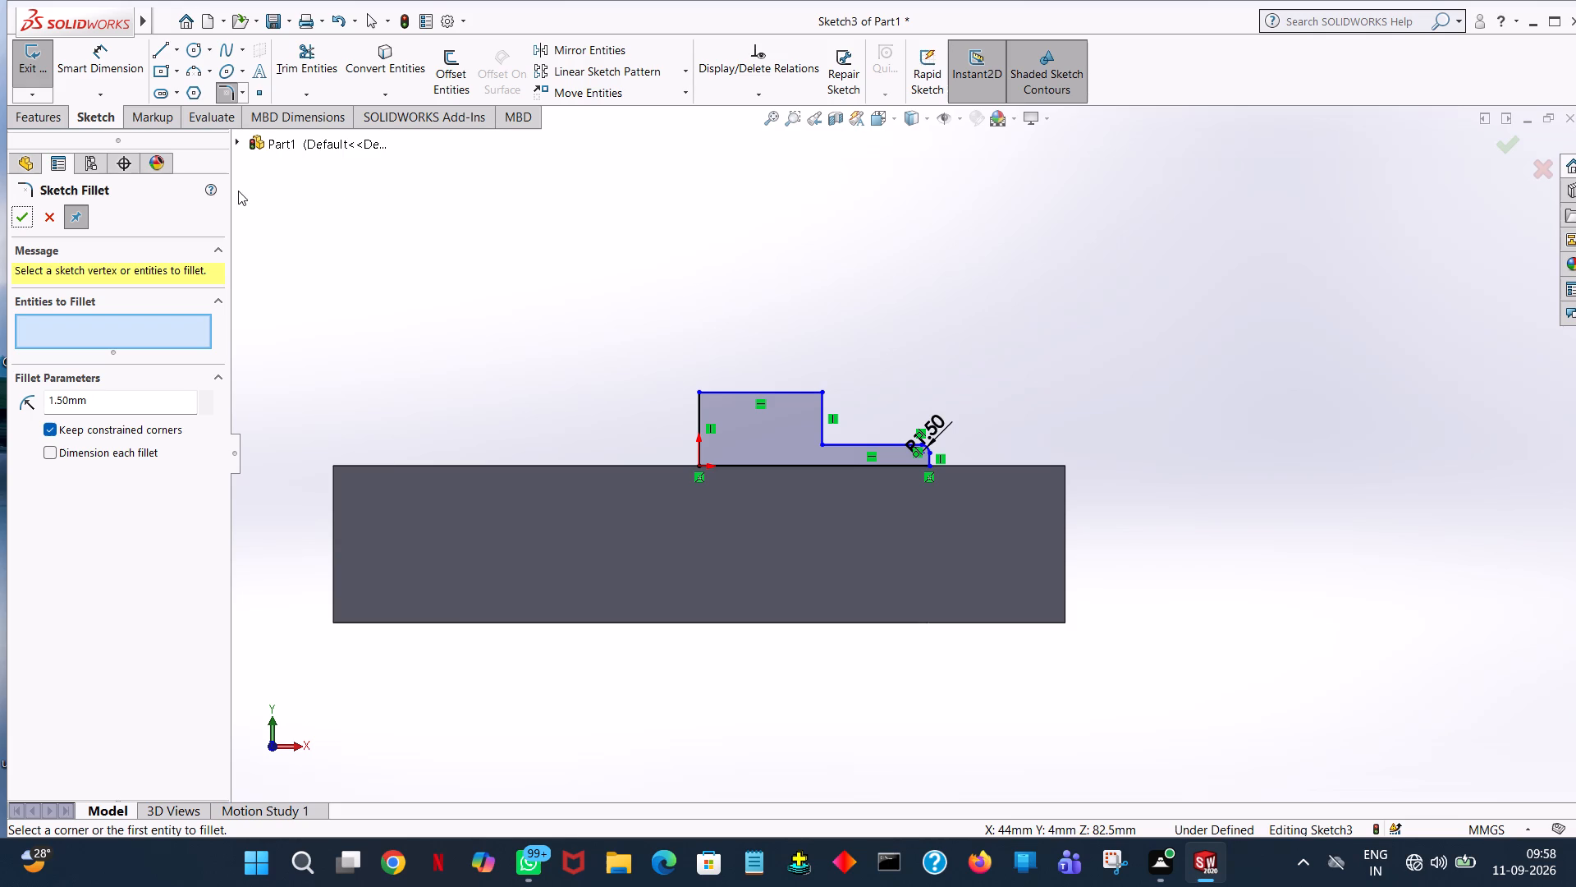
left_click(707, 199)
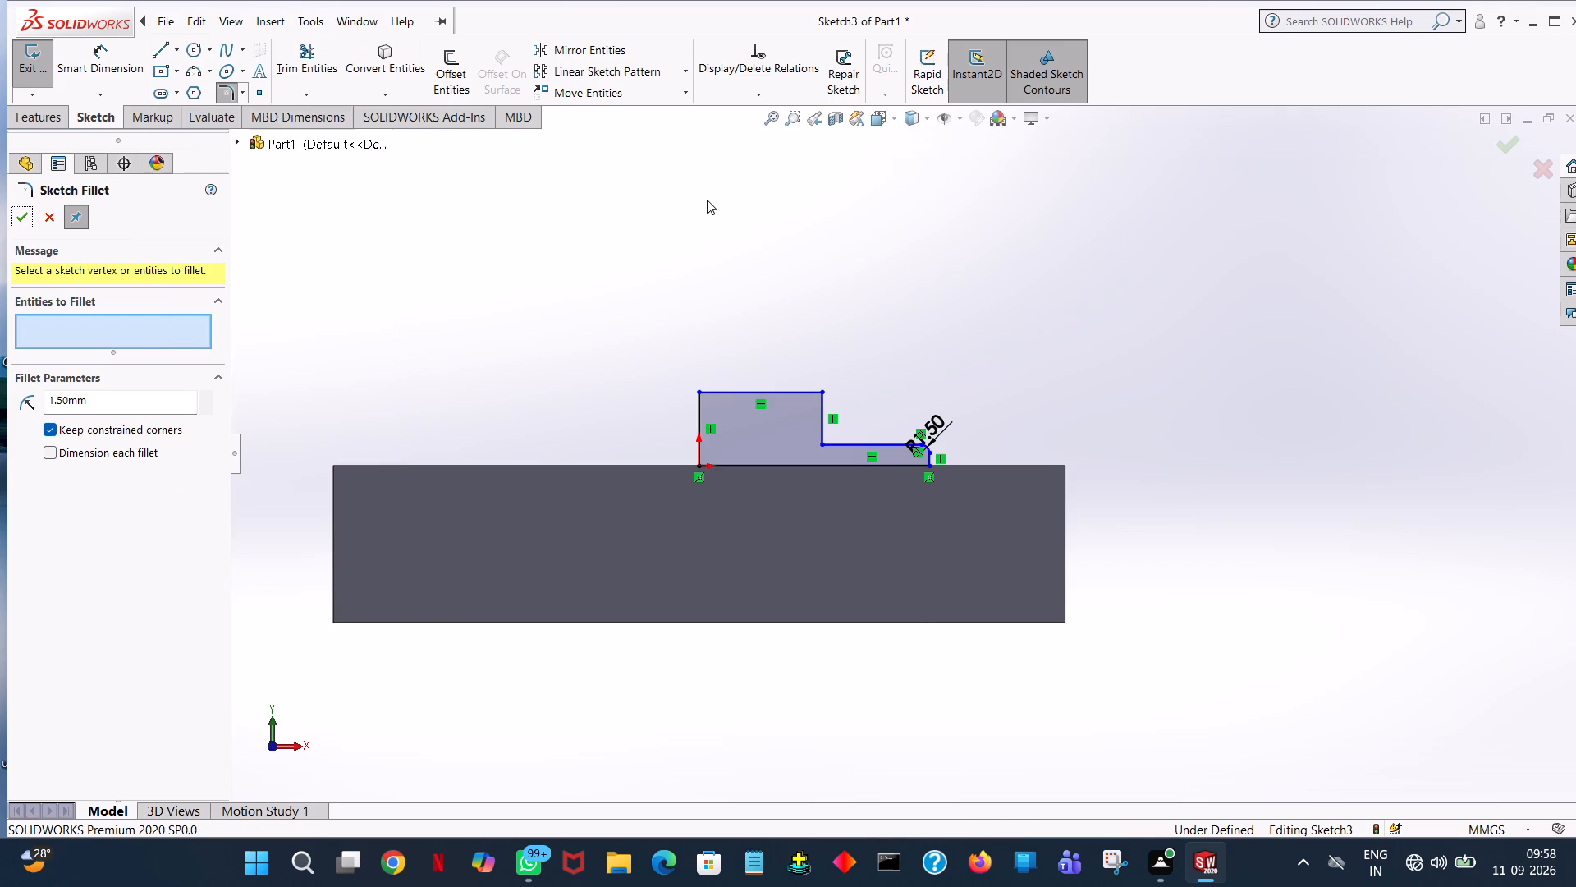
Trim away the 10 mm vertical line between the profile's upper and lower steps.
left_click(311, 72)
left_click(823, 403)
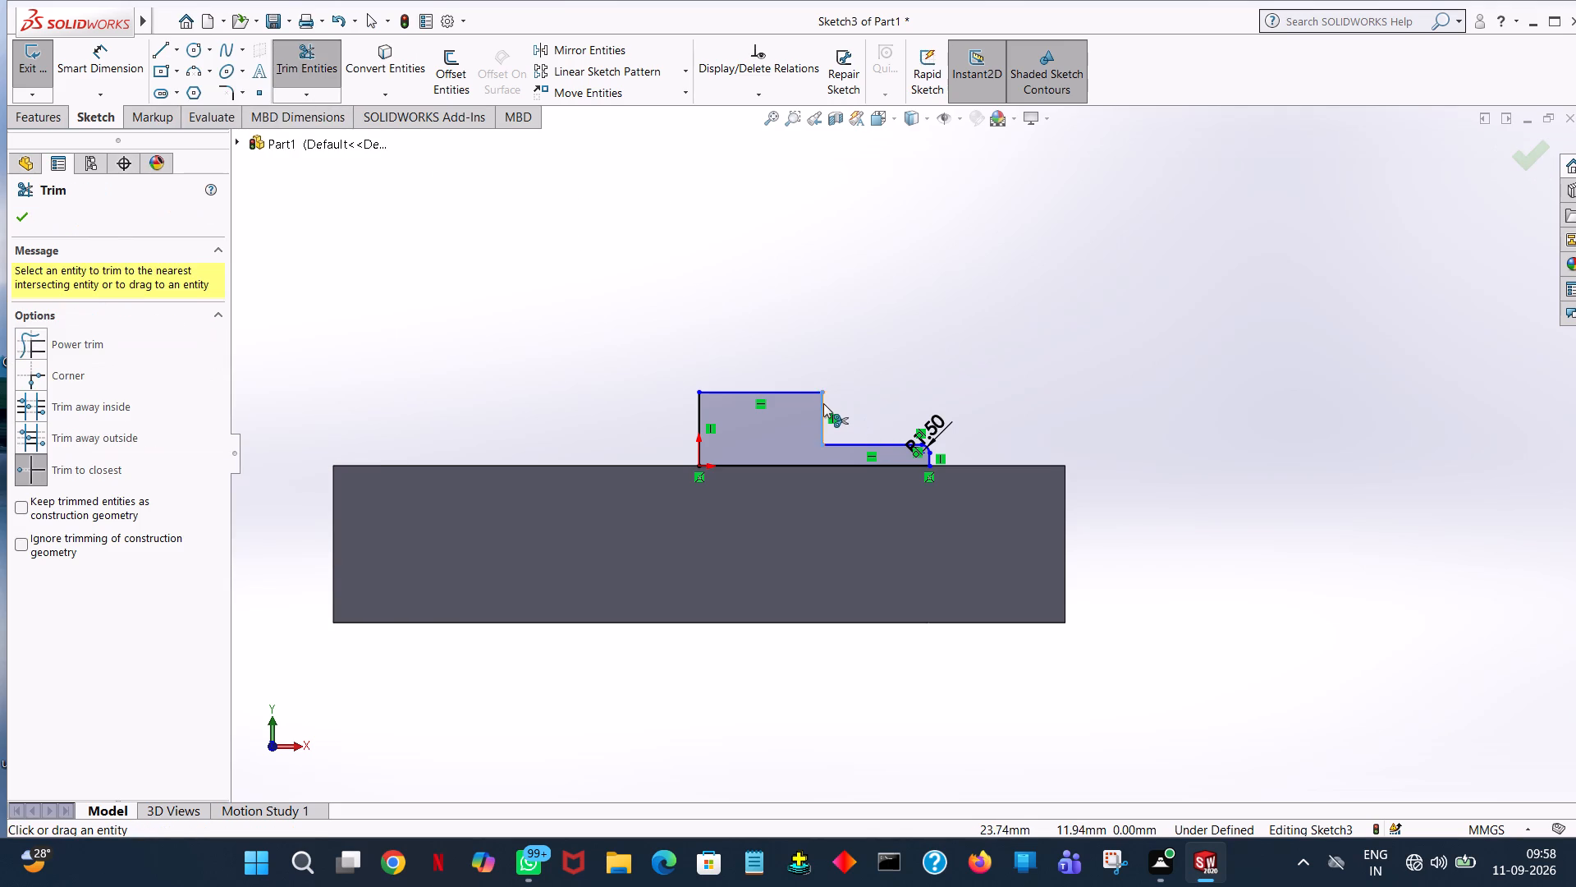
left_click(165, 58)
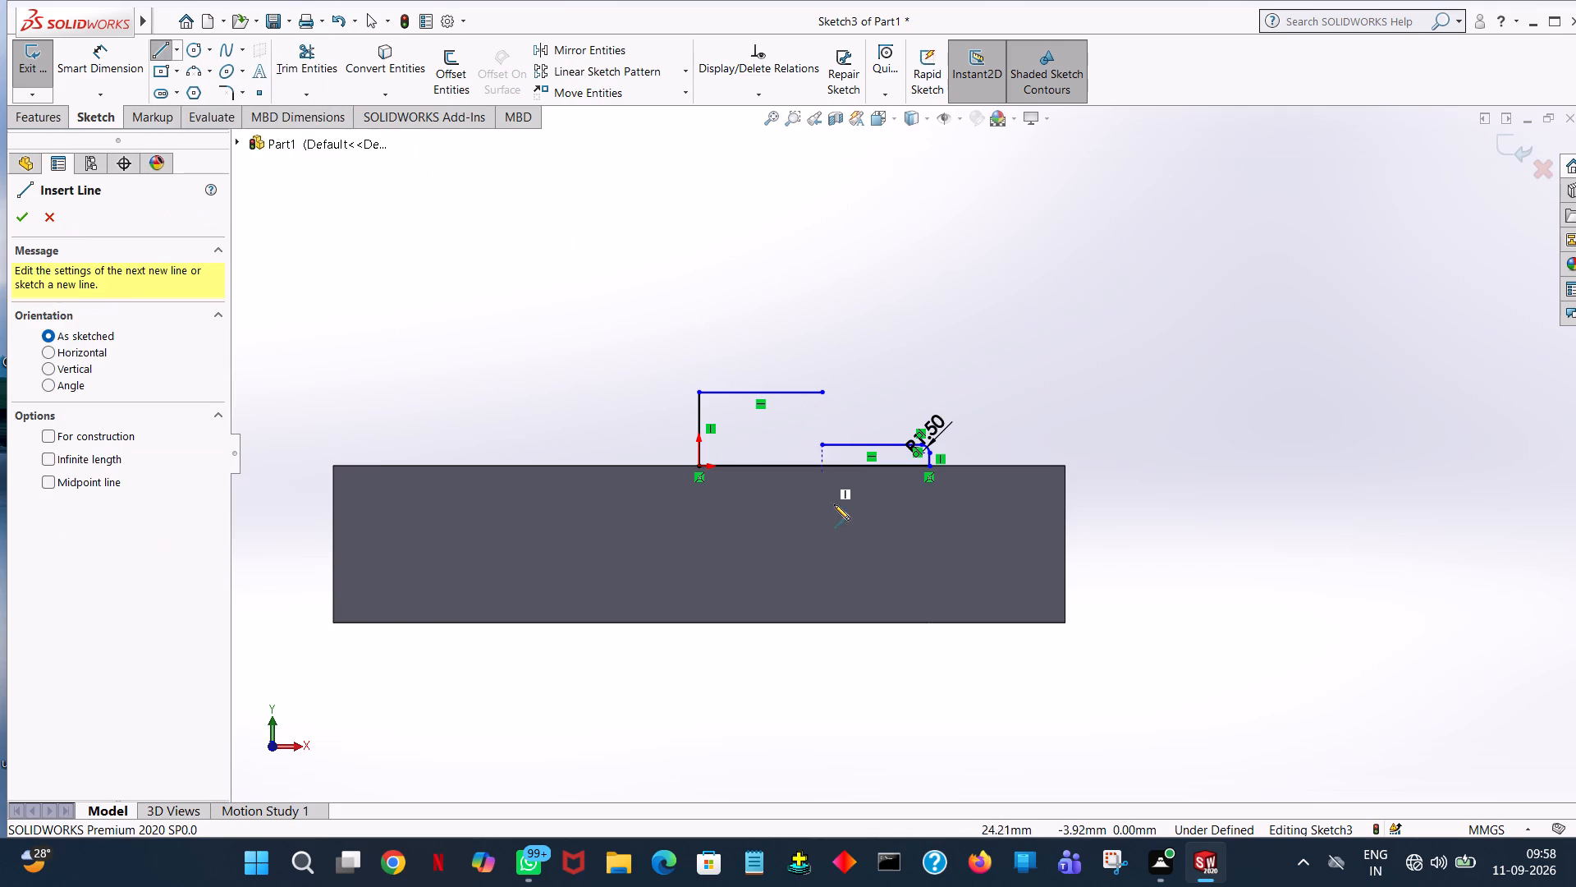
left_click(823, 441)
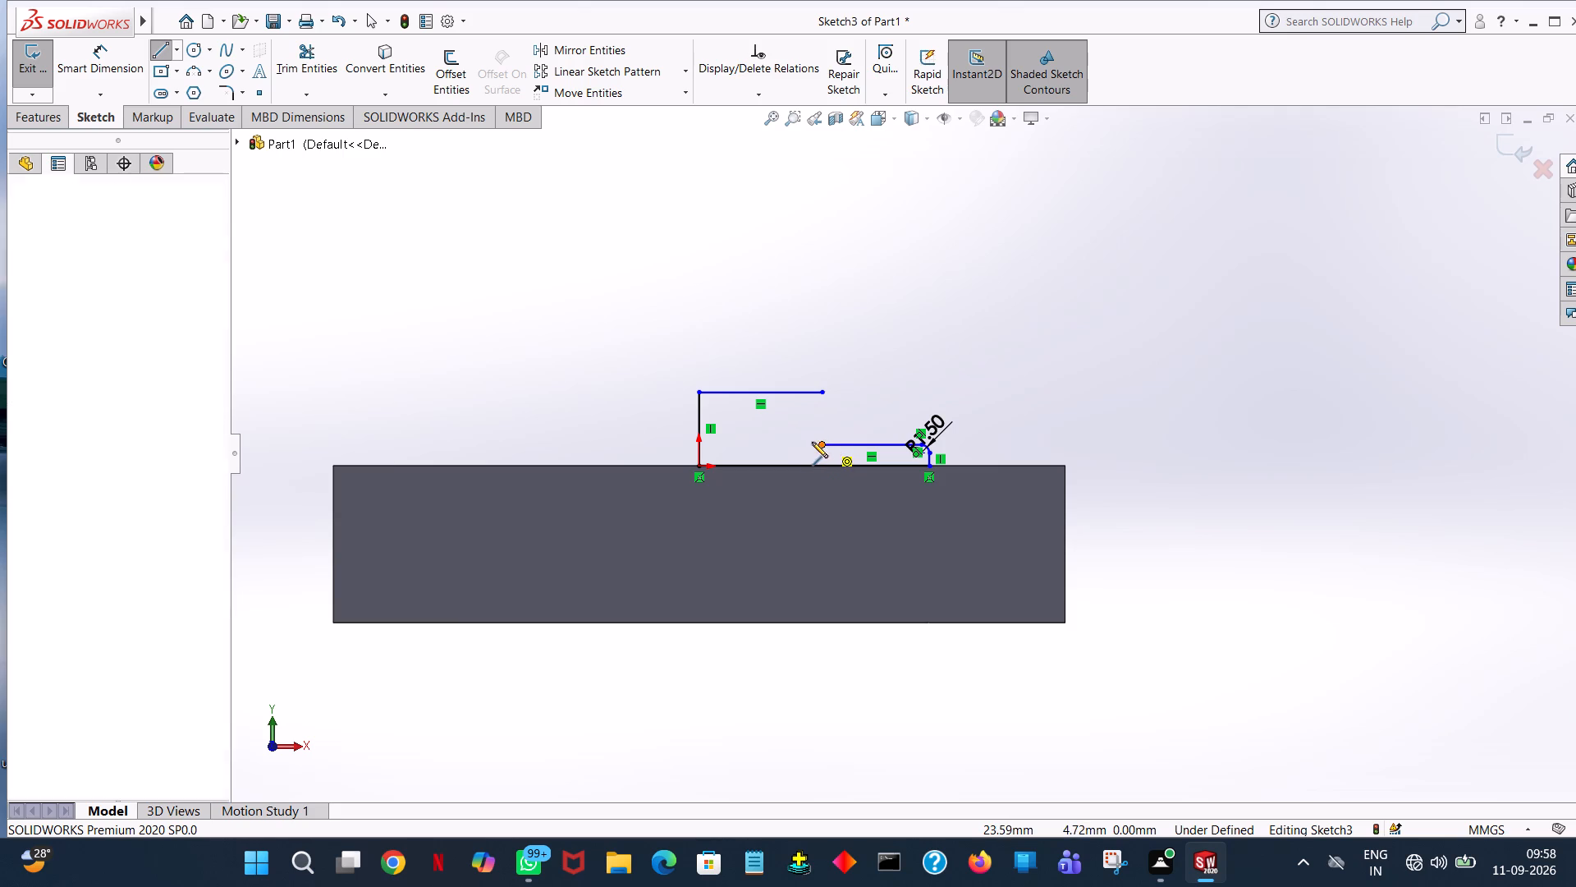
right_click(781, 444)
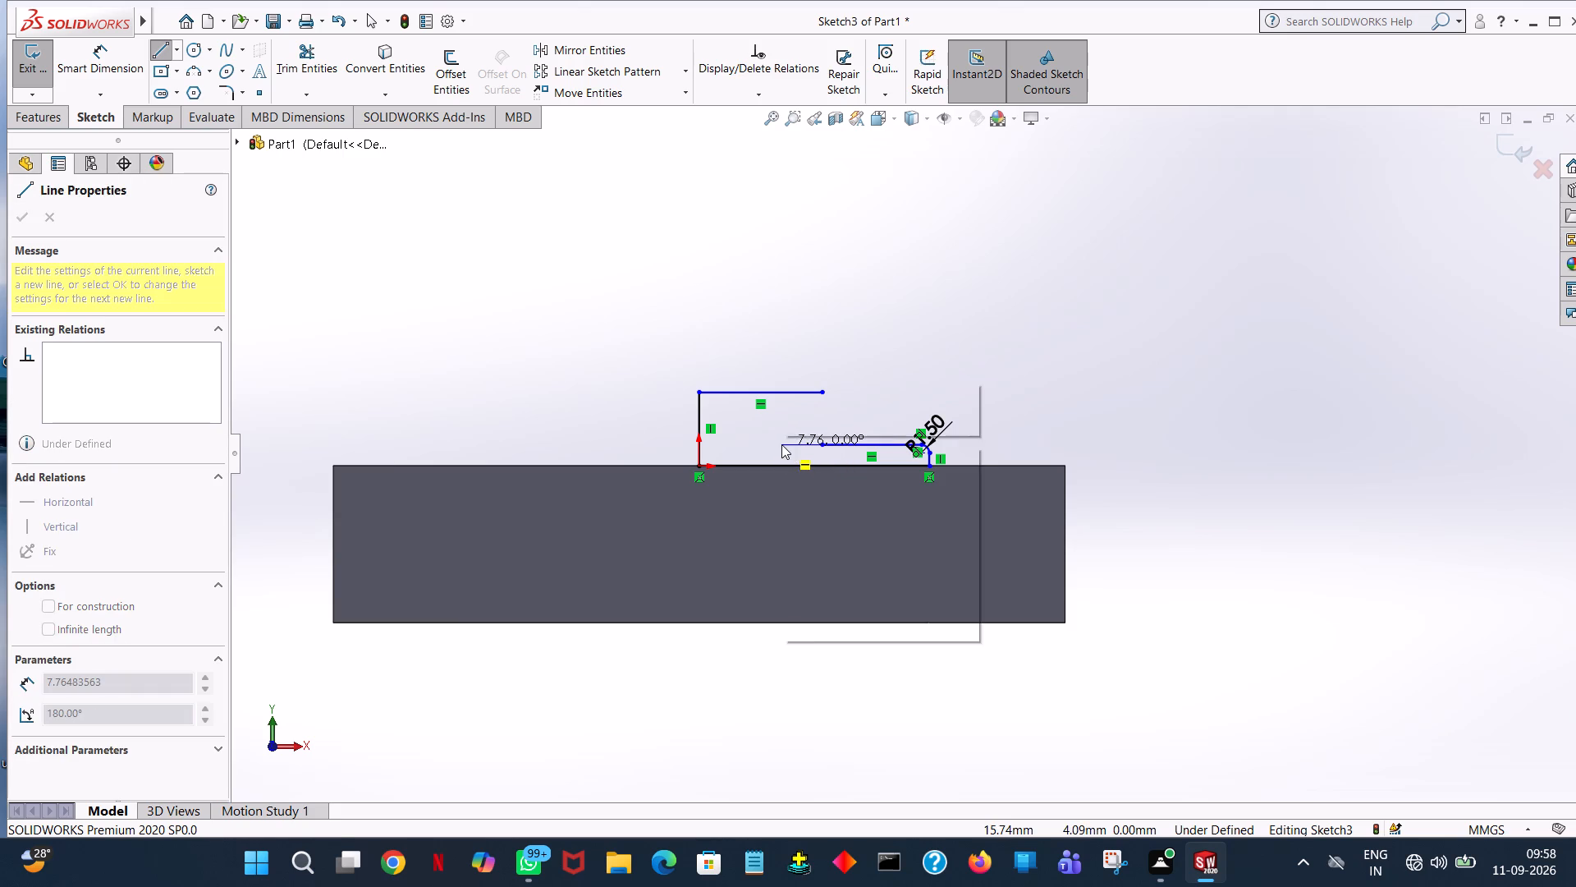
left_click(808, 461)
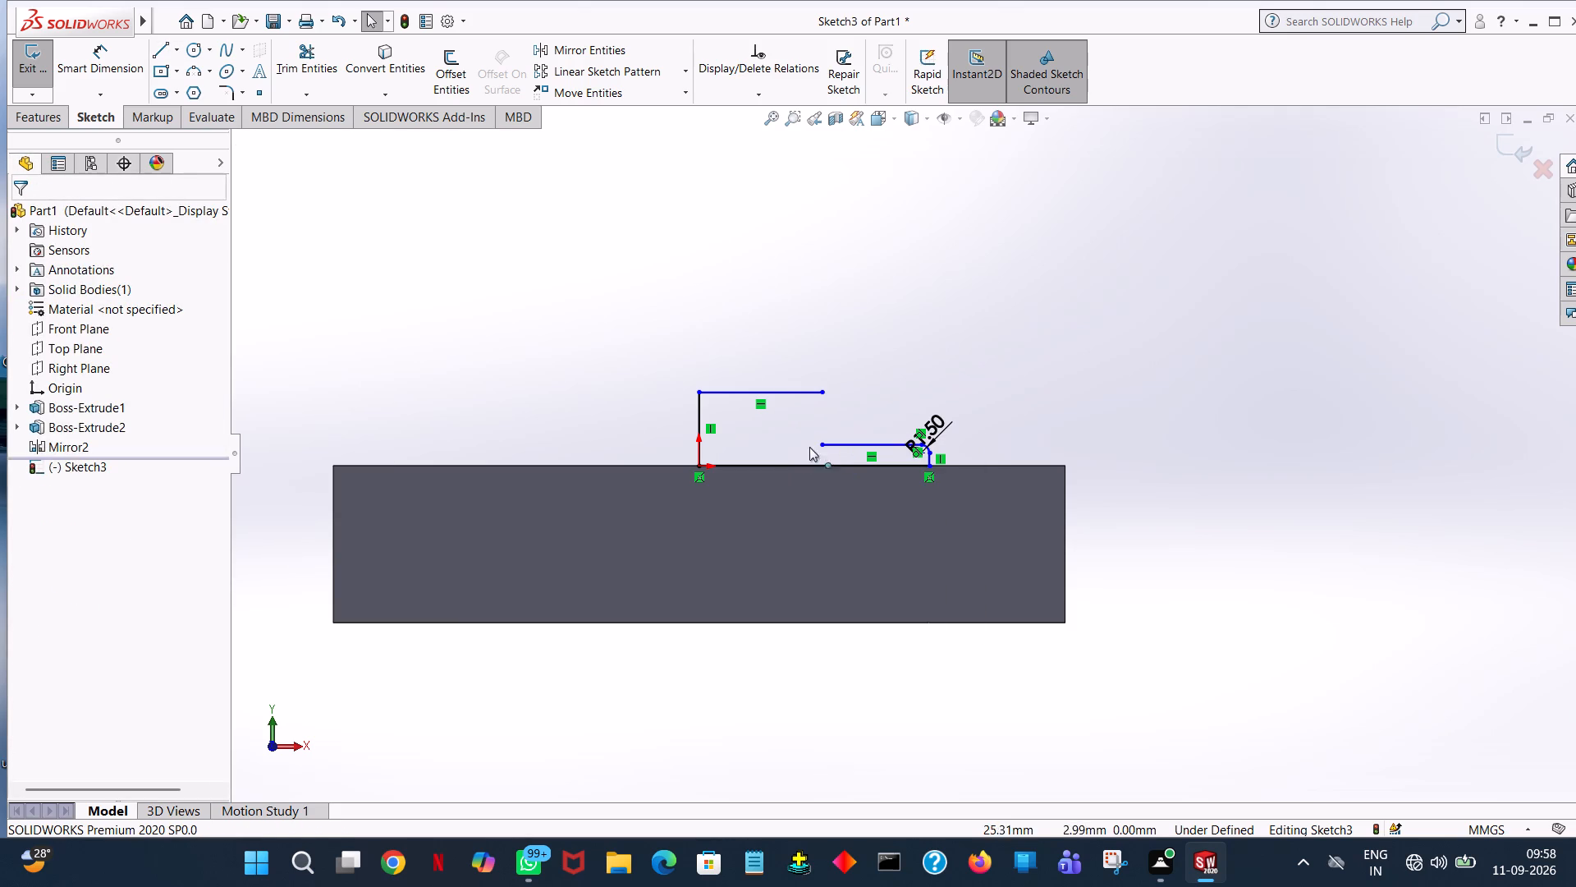
Trim away the lower step's horizontal line and redraw it 20.5 mm long from the fillet's upper end toward the origin side.
left_click(327, 73)
left_click(869, 444)
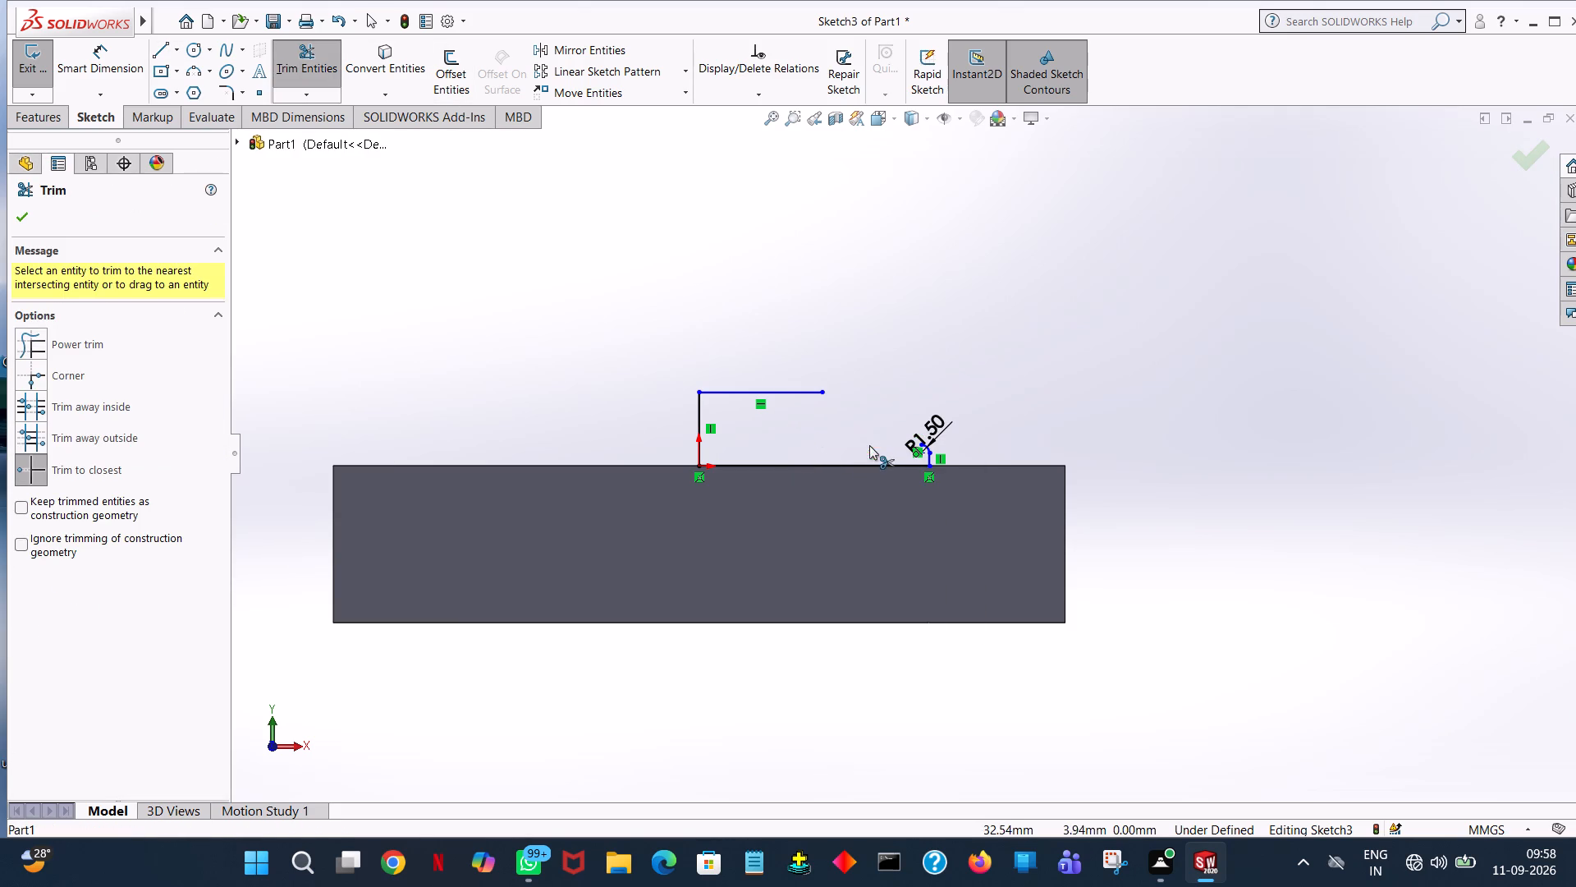
left_click(154, 57)
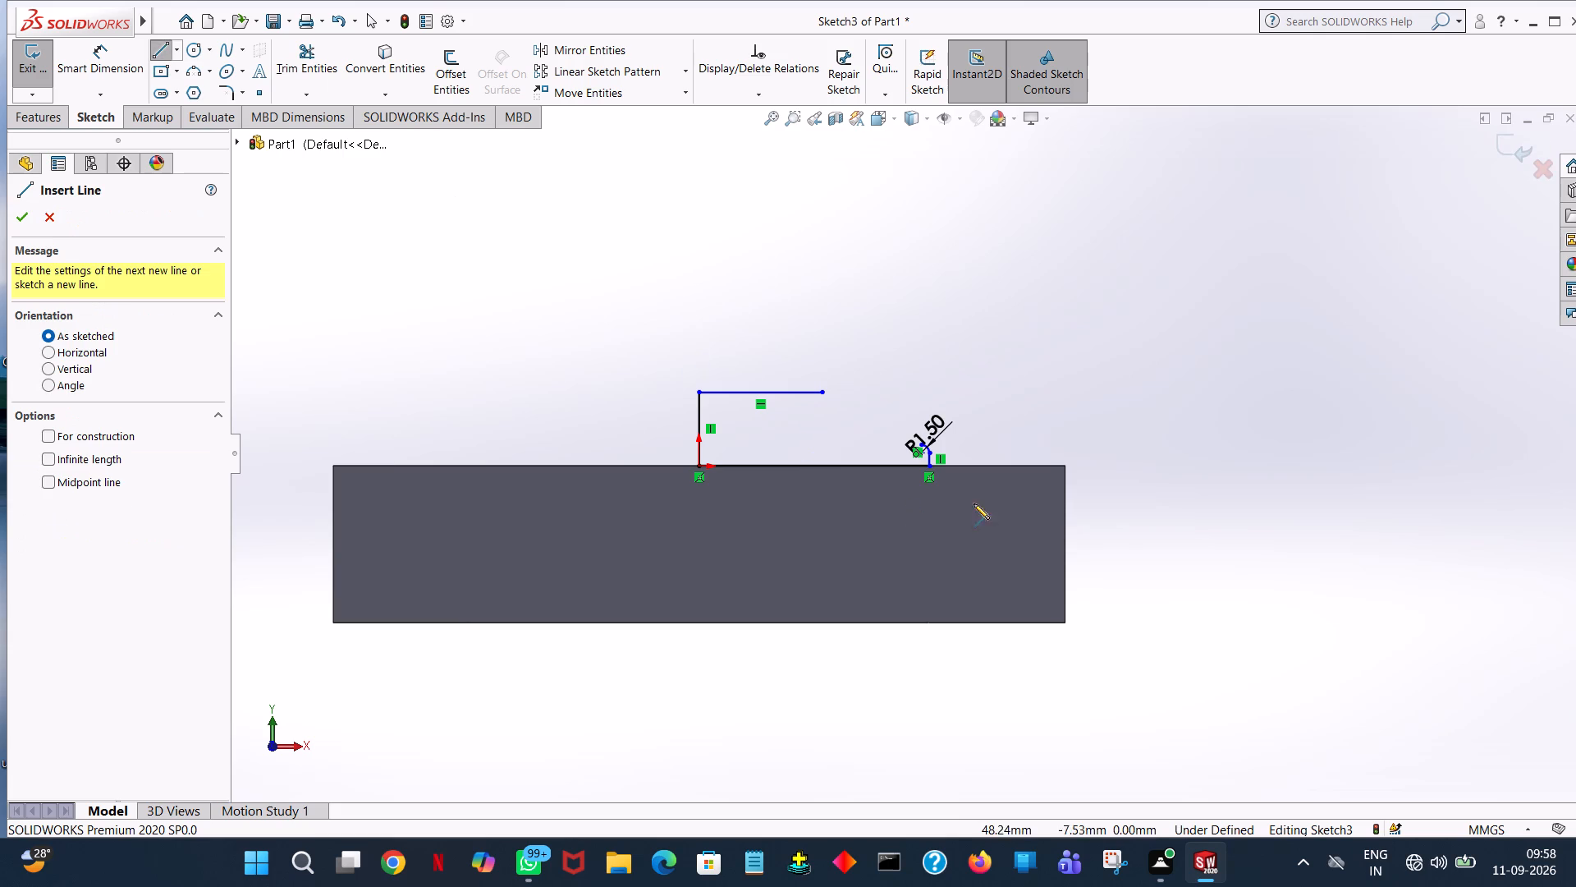
left_click(921, 445)
left_click(813, 443)
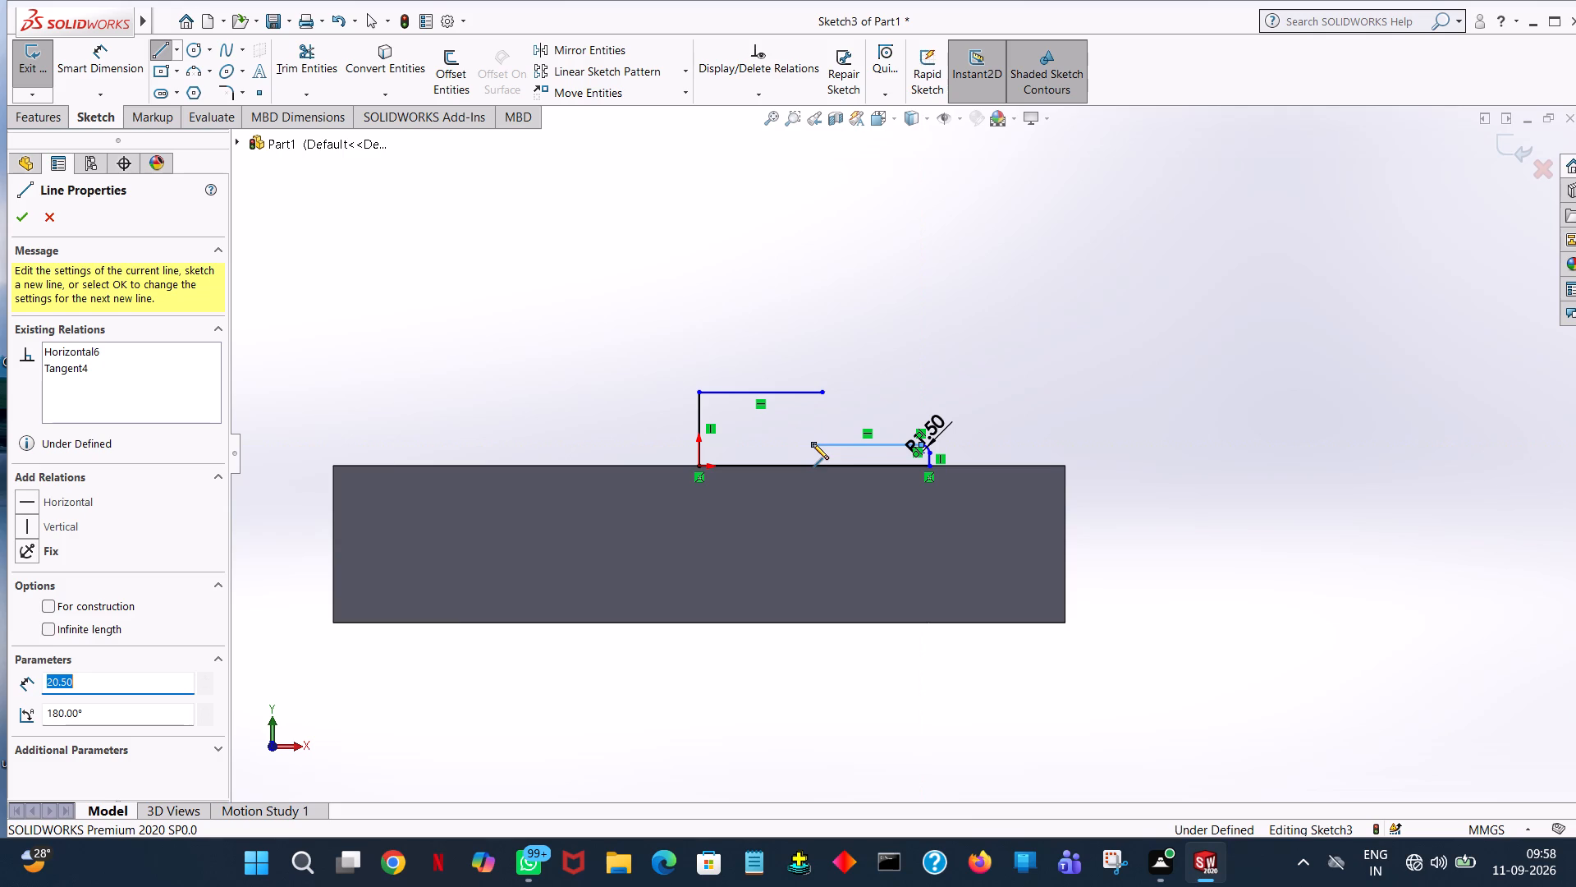
right_click(813, 445)
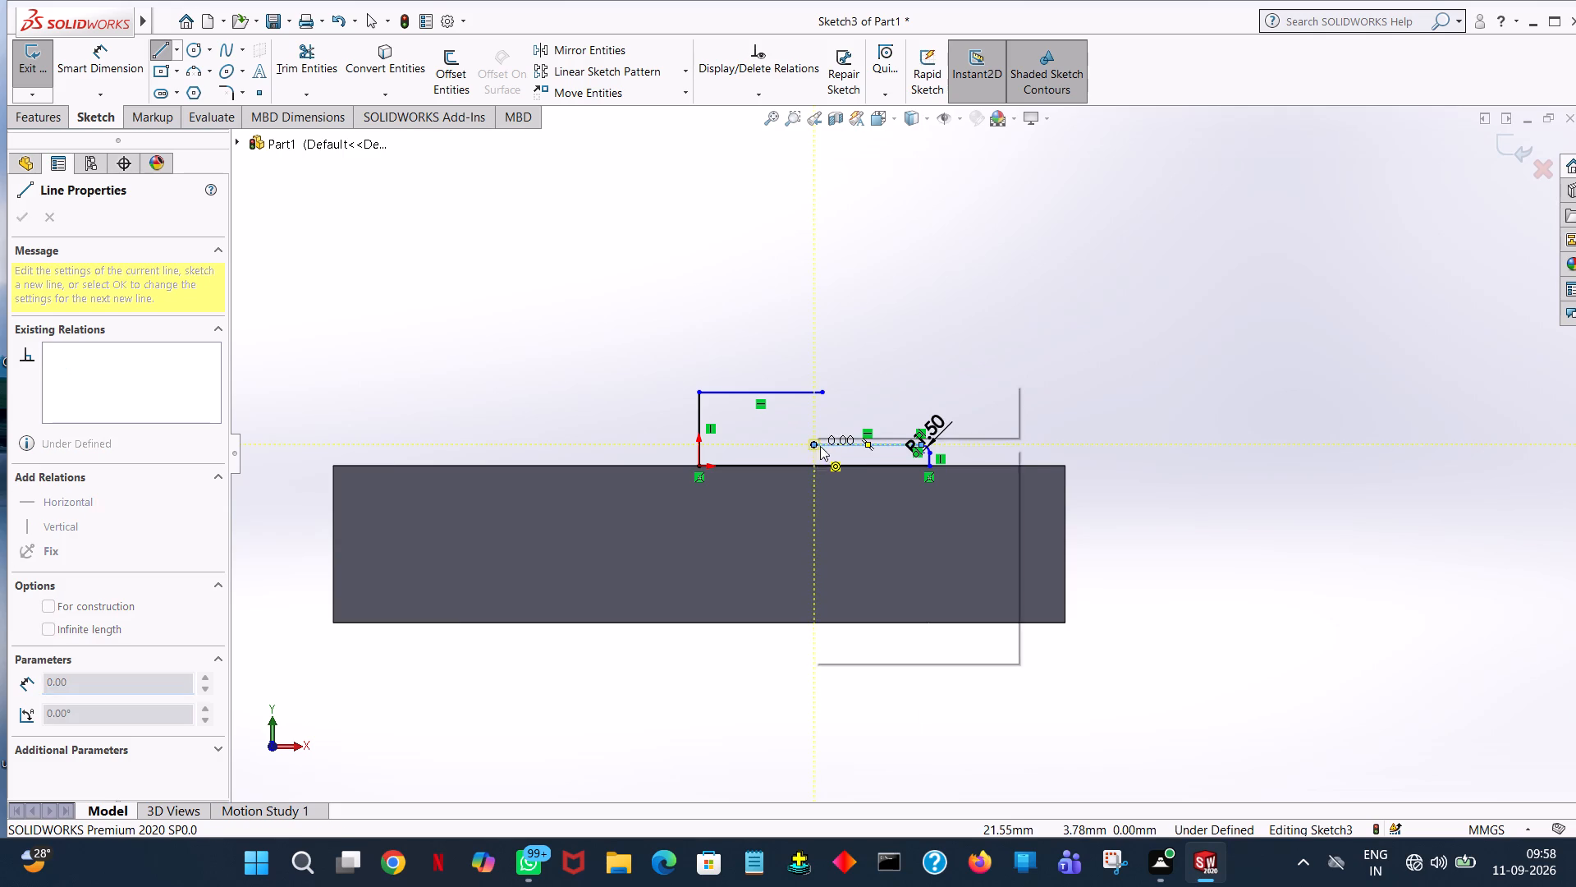
left_click(841, 456)
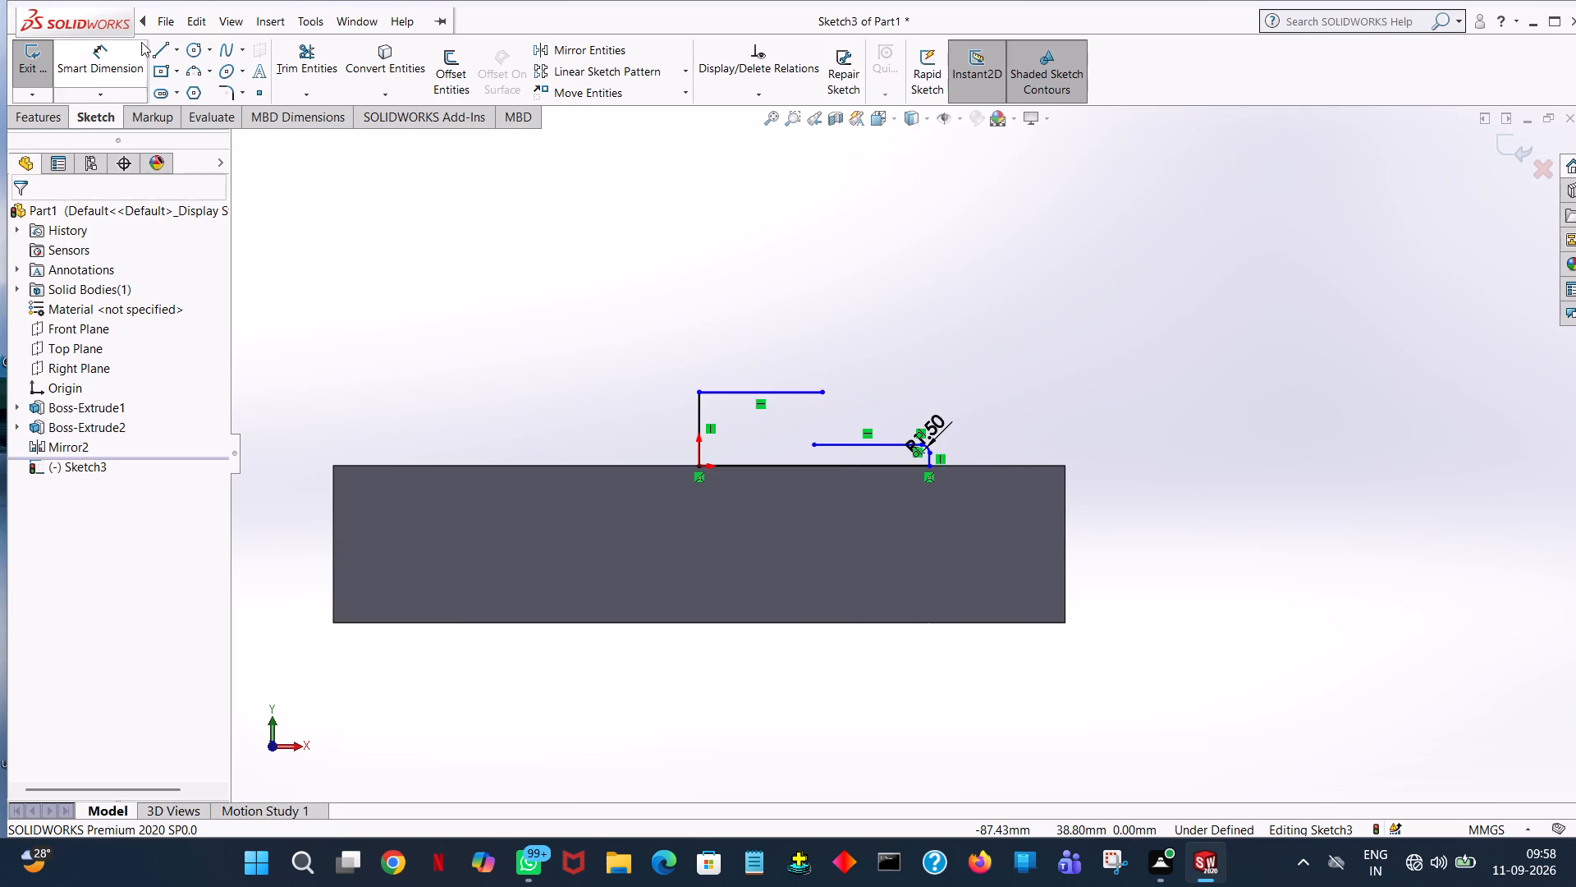
Join the free ends of the upper and lower horizontal lines with a slanted line to close the profile.
left_click(158, 48)
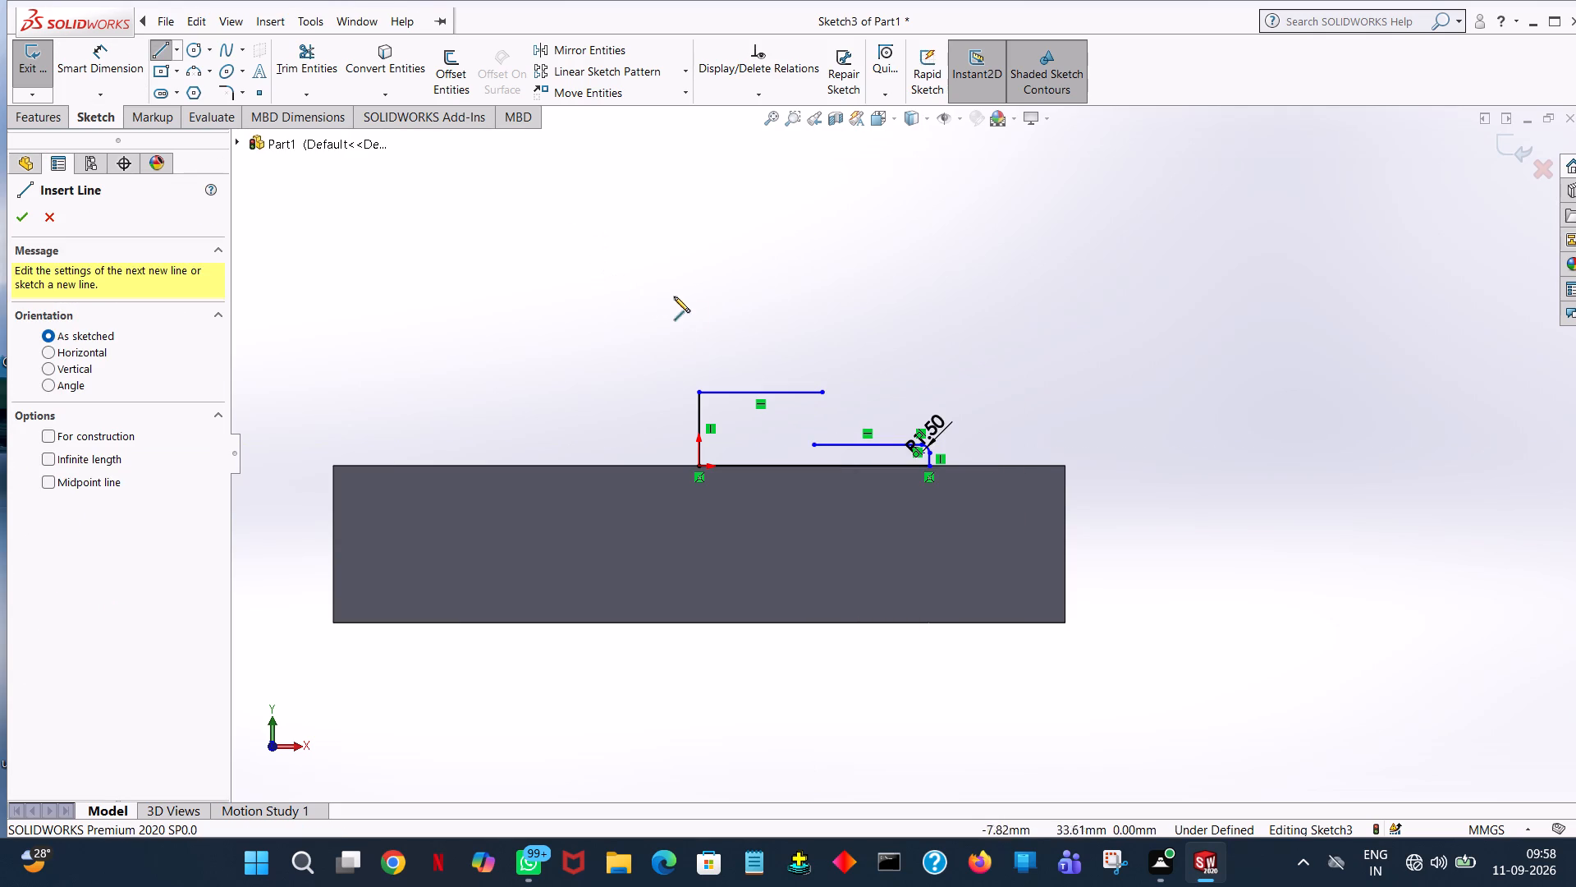
left_click(821, 391)
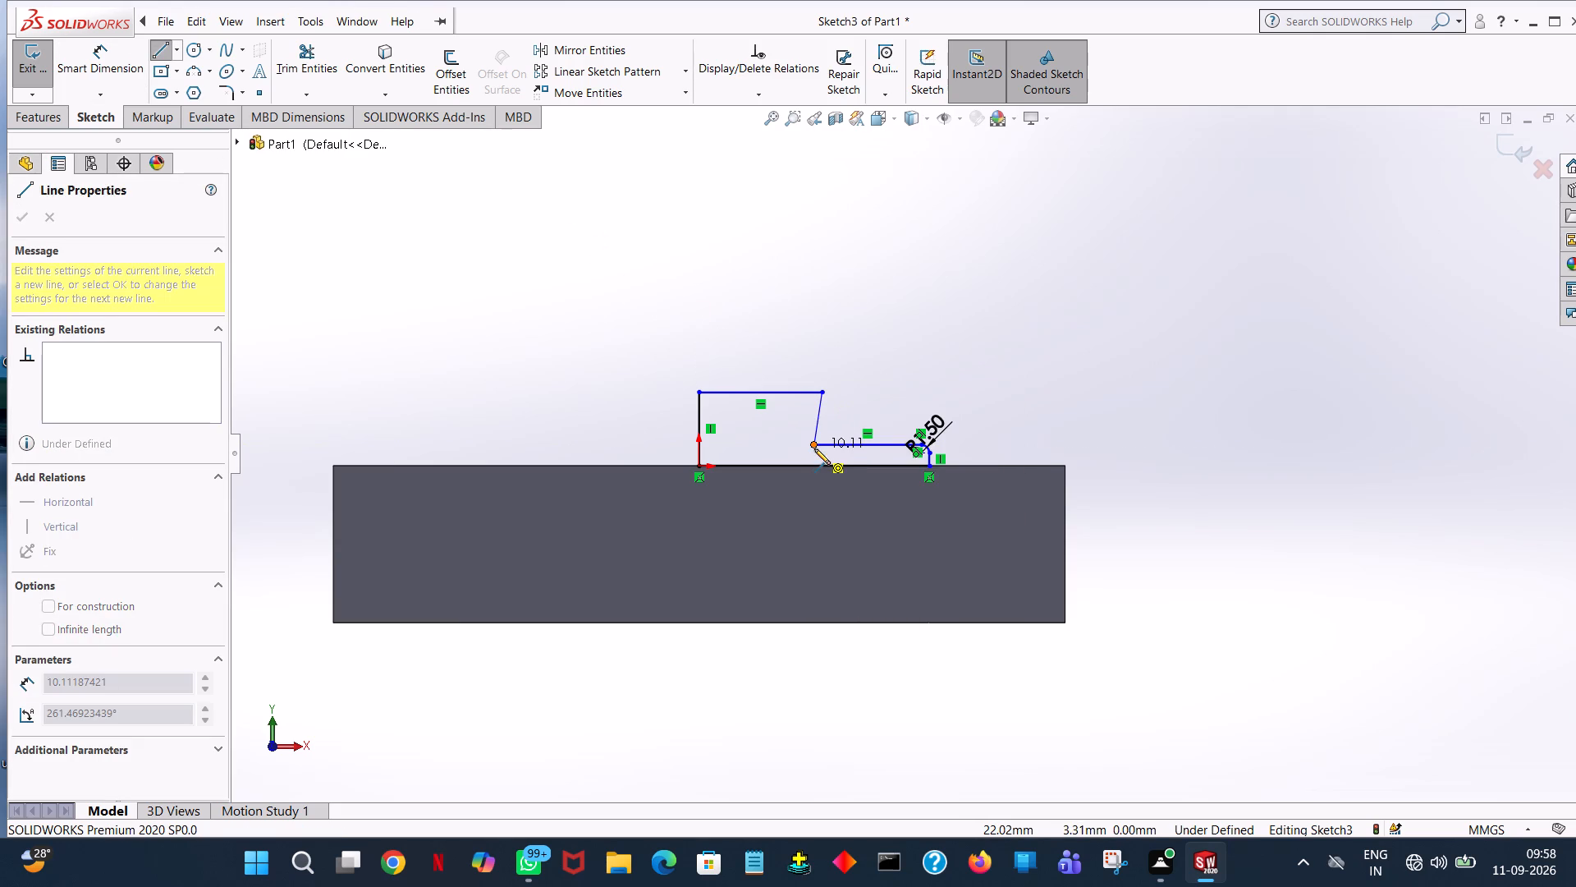
left_click(812, 444)
right_click(812, 444)
left_click(878, 458)
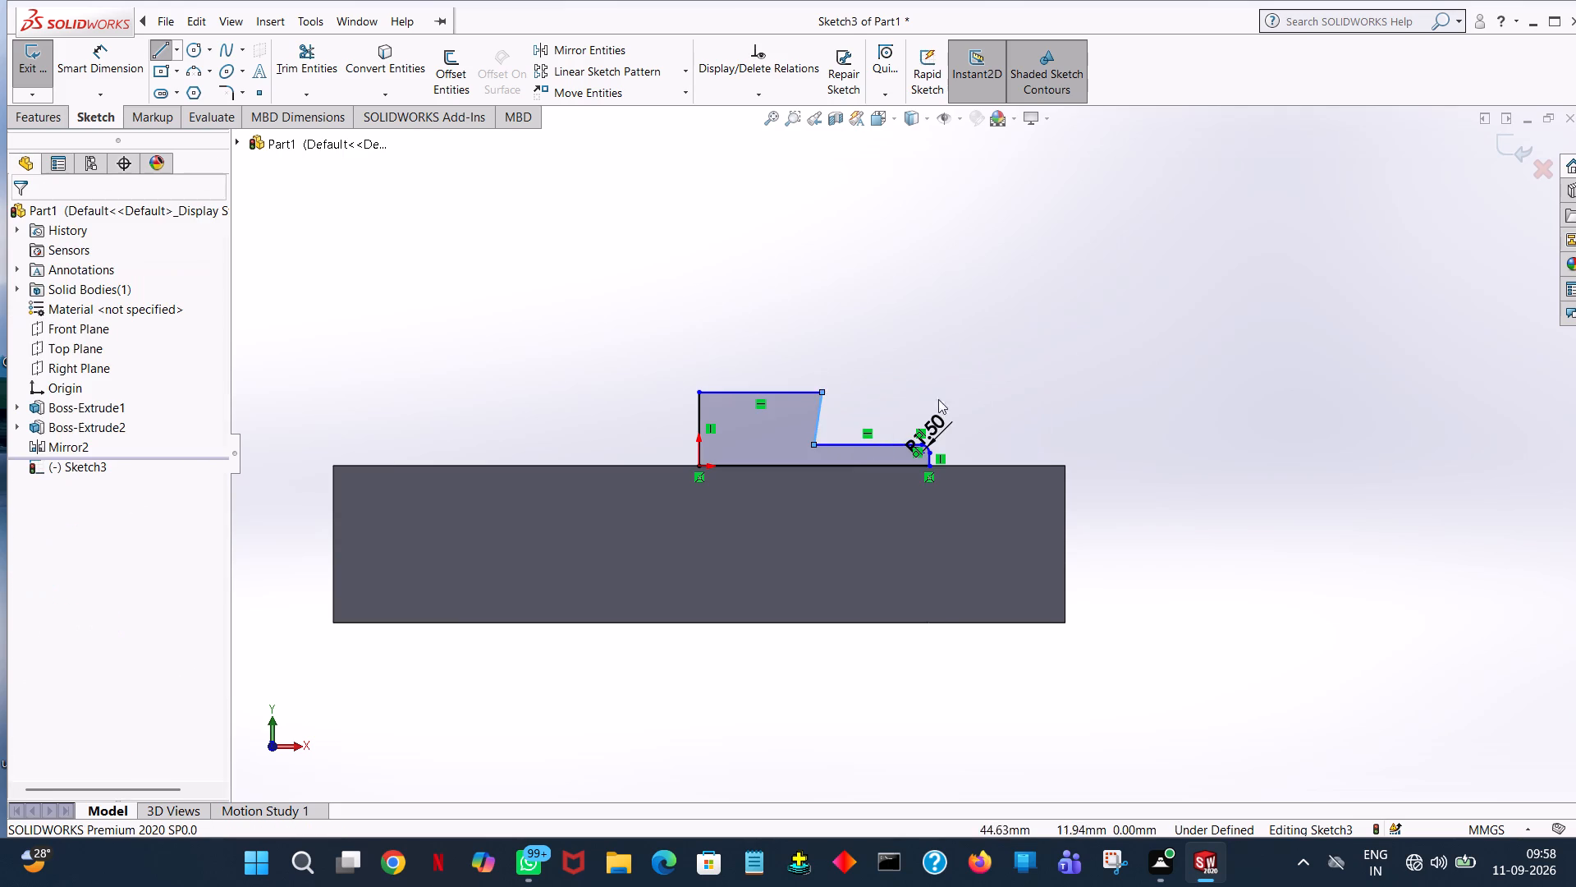
Add 1.50 mm sketch fillets at the upper and lower ends of the slanted line.
left_click(607, 225)
left_click(223, 87)
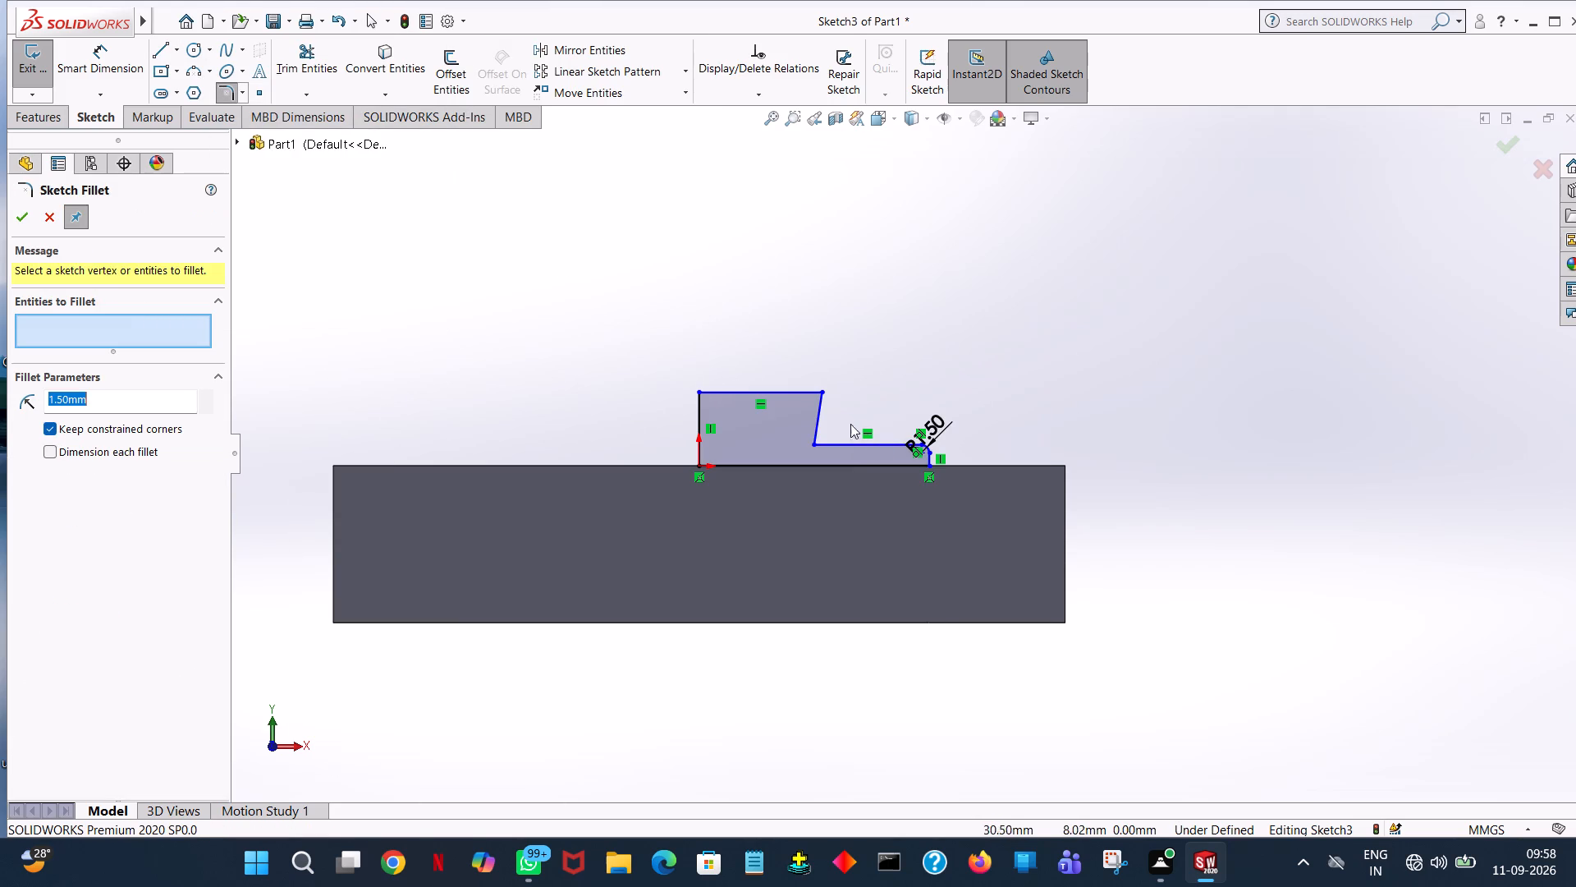
left_click(821, 392)
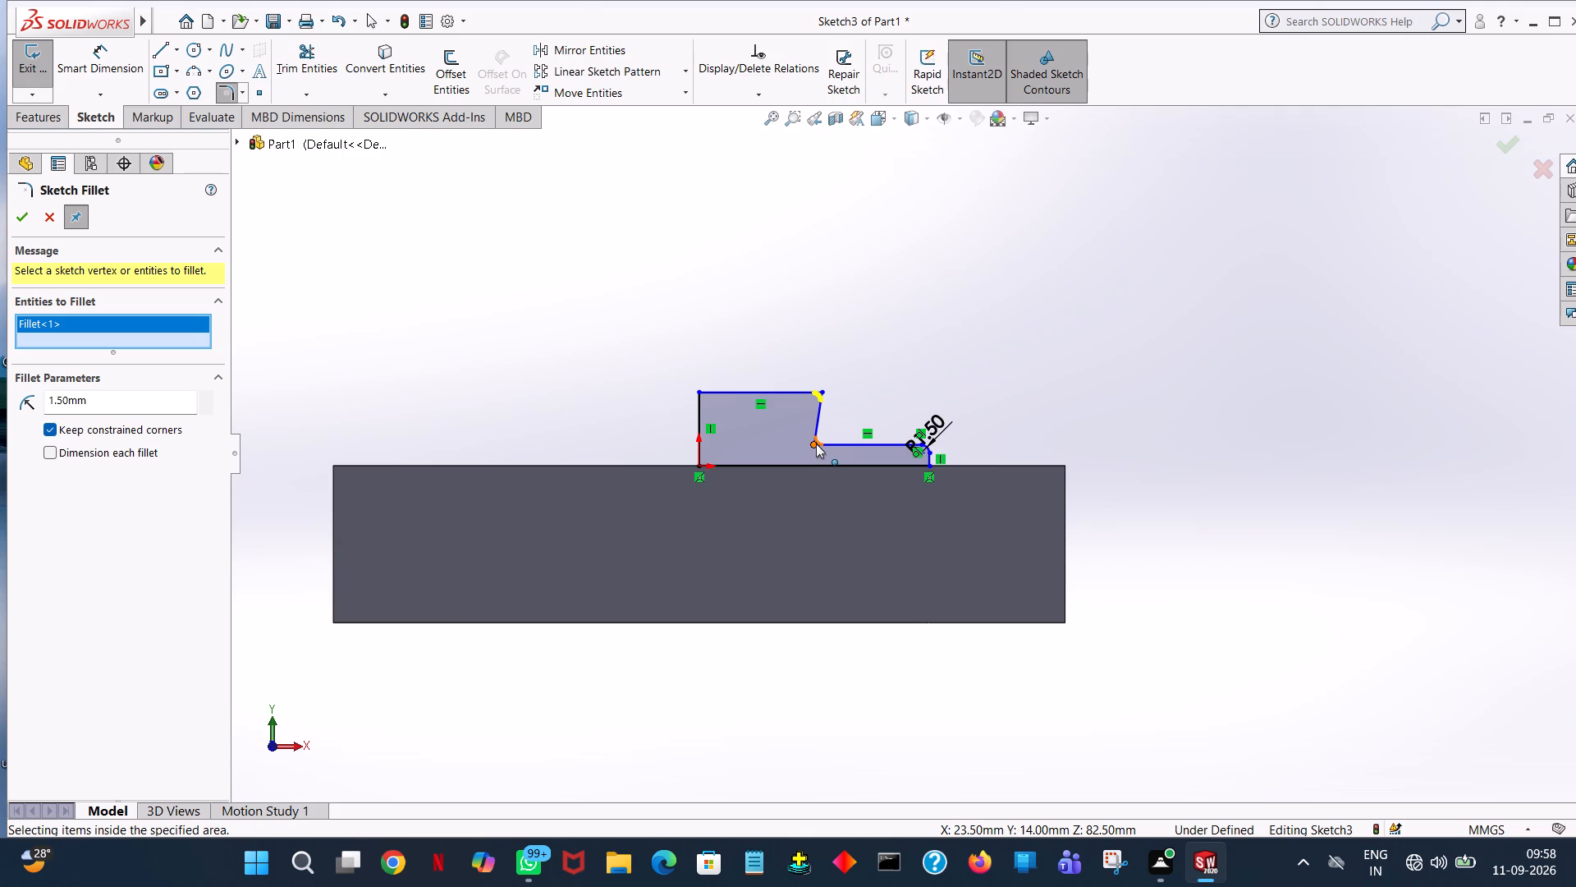
left_click(816, 443)
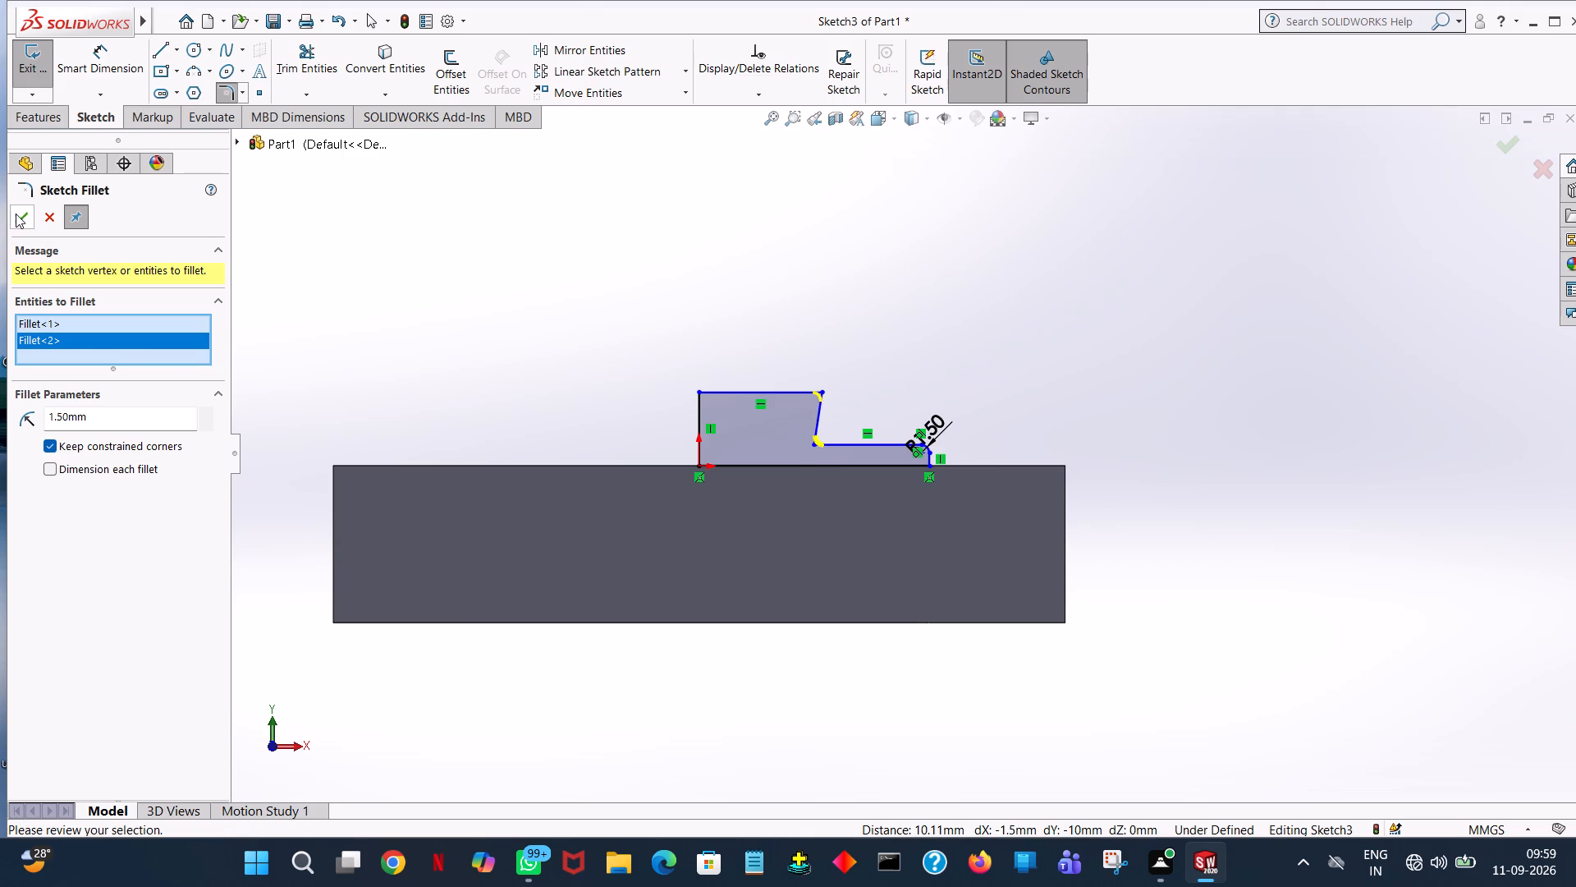
left_click(16, 217)
left_click(832, 264)
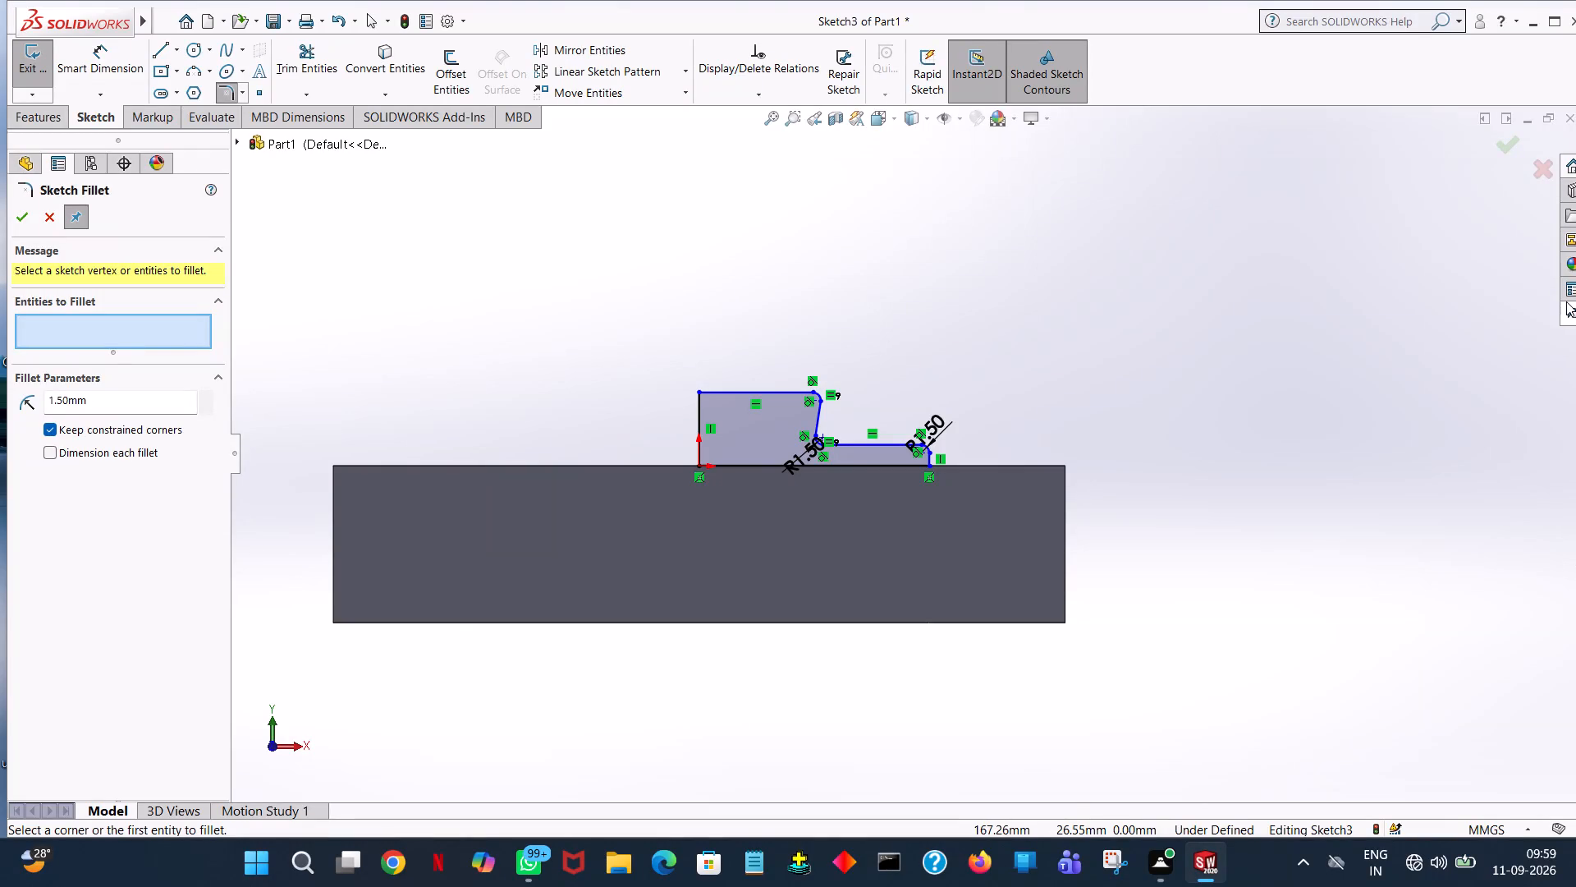
Undo the two fillets on the slanted line, the slanted line itself and the 20.5 mm lower horizontal line.
left_click(334, 25)
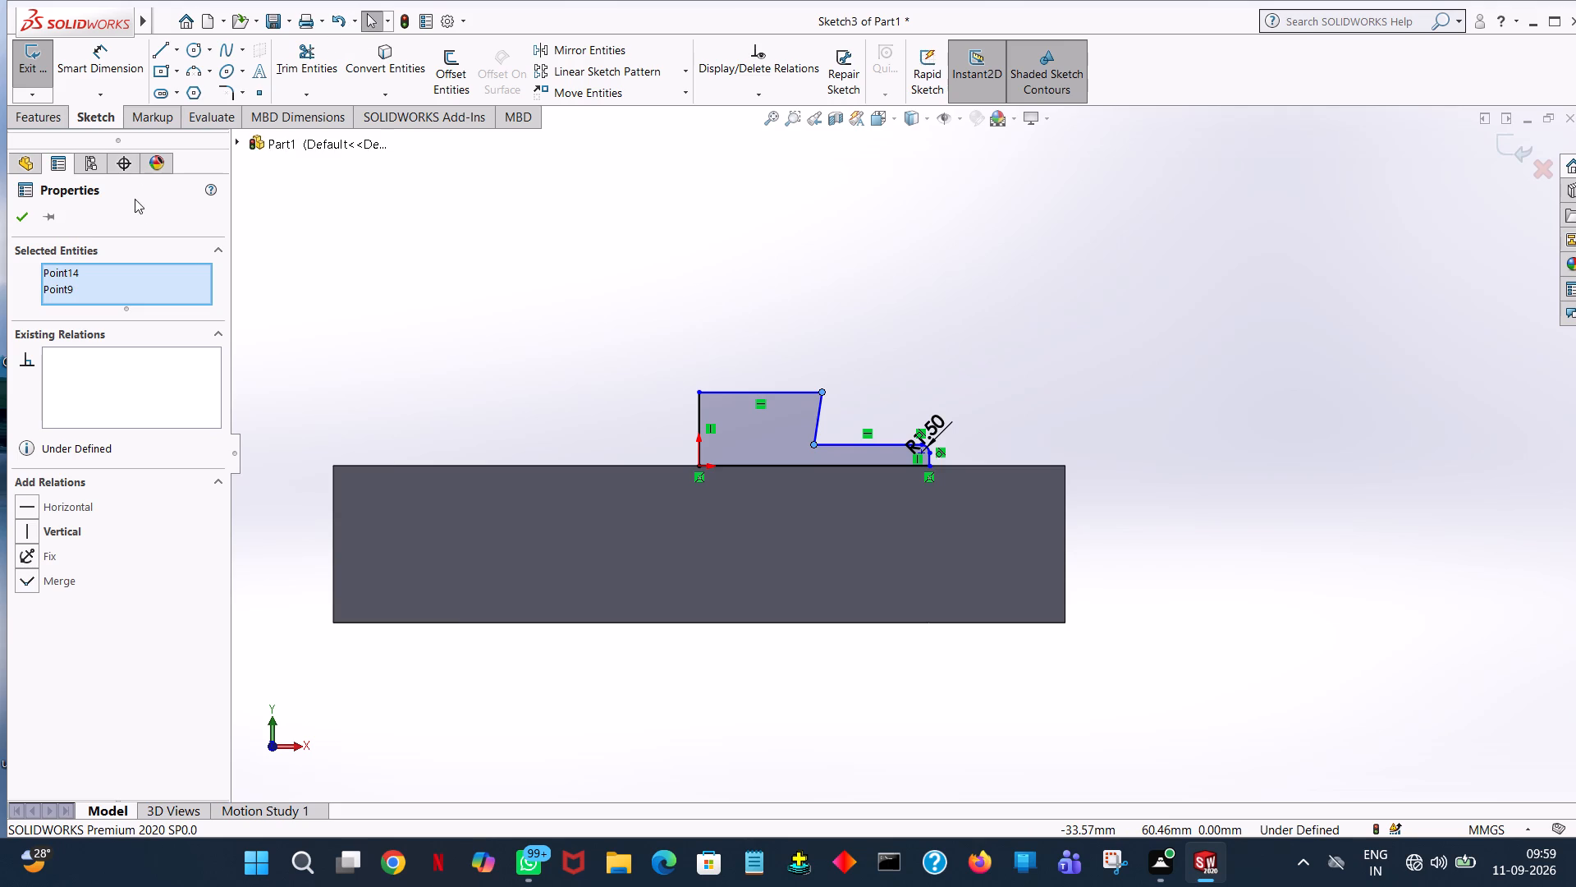
left_click(222, 93)
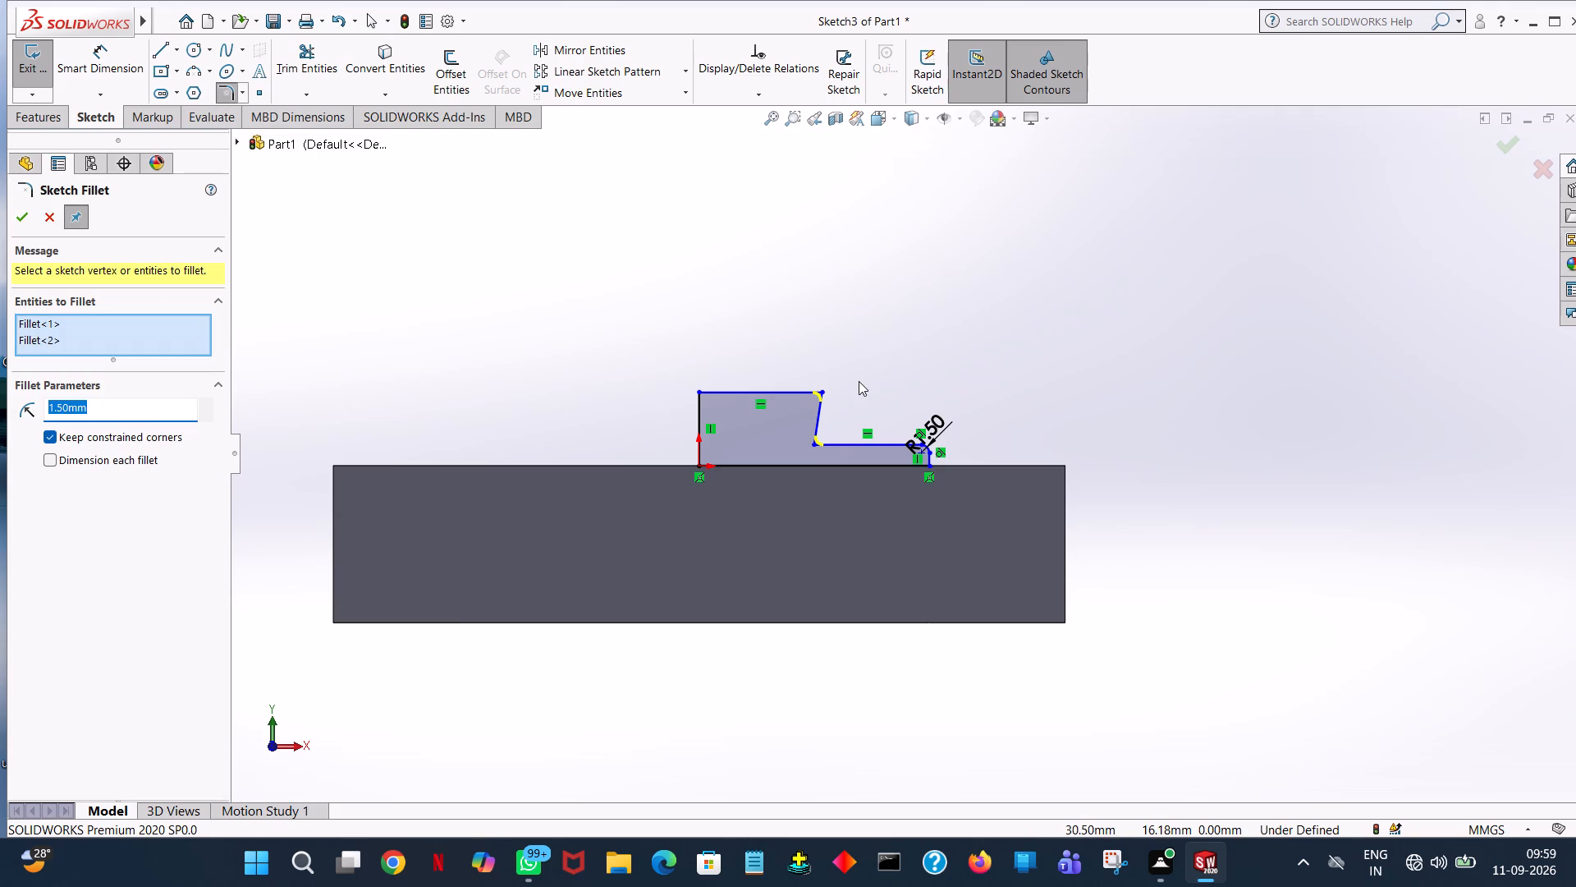
left_click(53, 217)
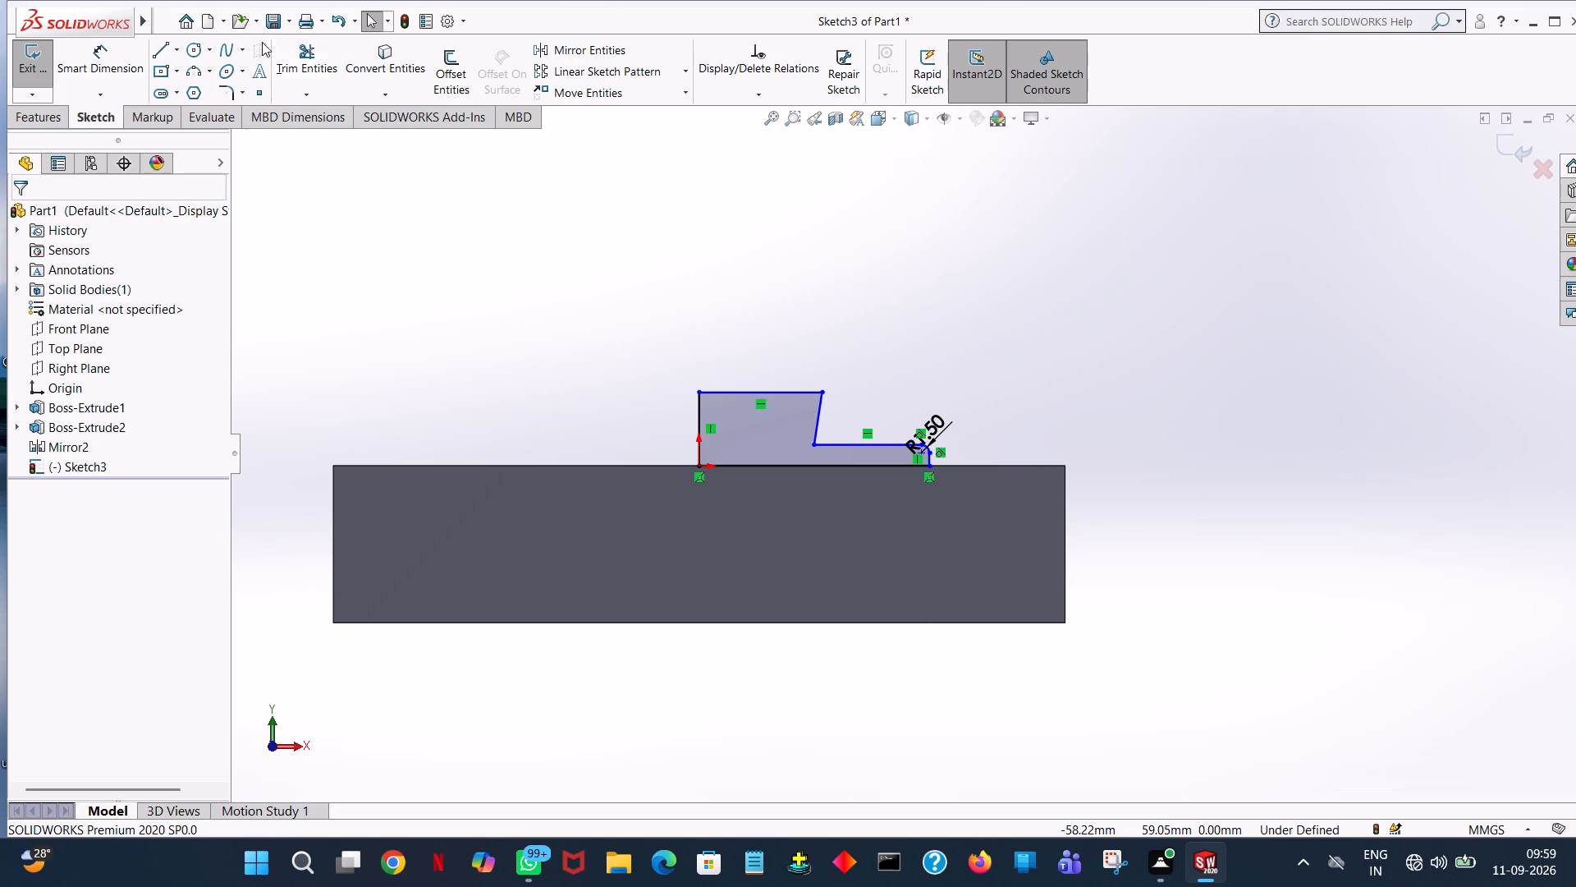
left_click(332, 24)
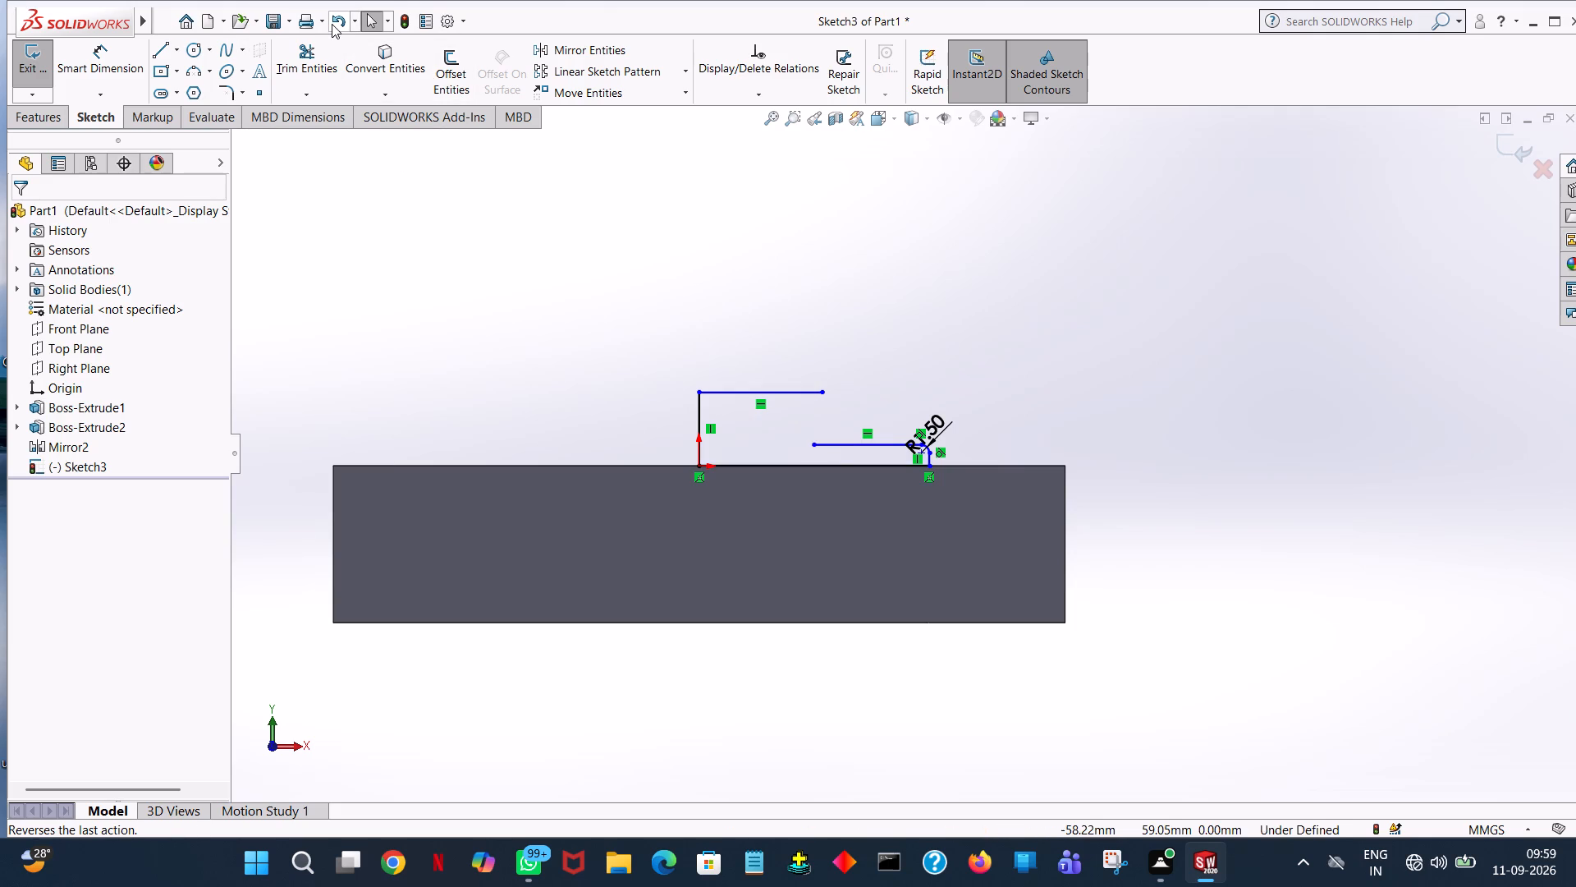
left_click(332, 24)
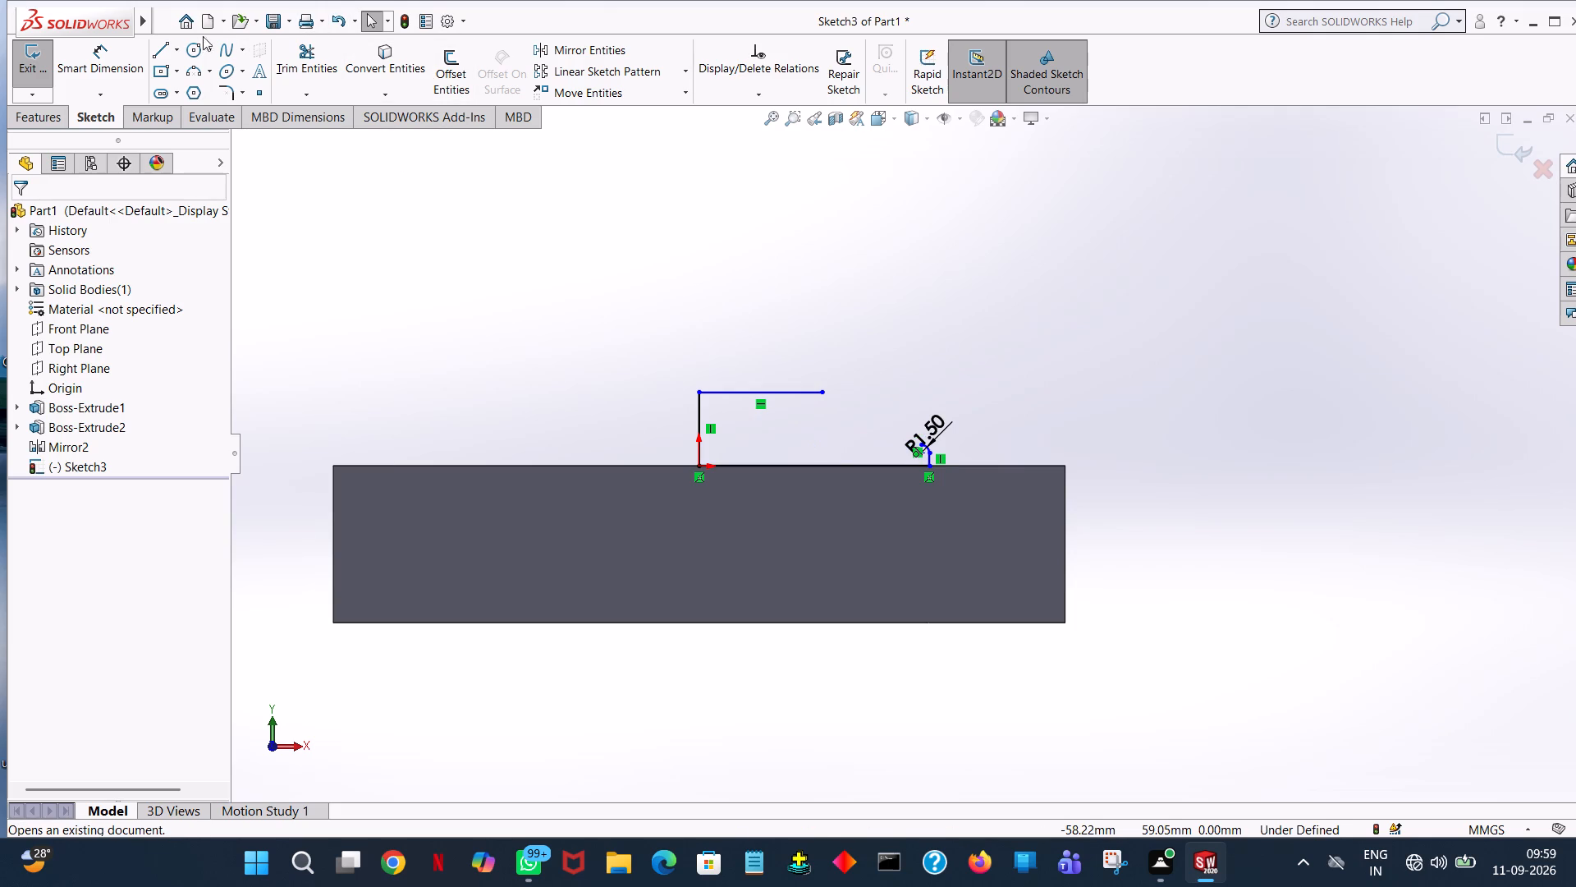
Draw a 21.5 mm horizontal line from the upper end of the lower step's fillet toward the origin side.
left_click(162, 53)
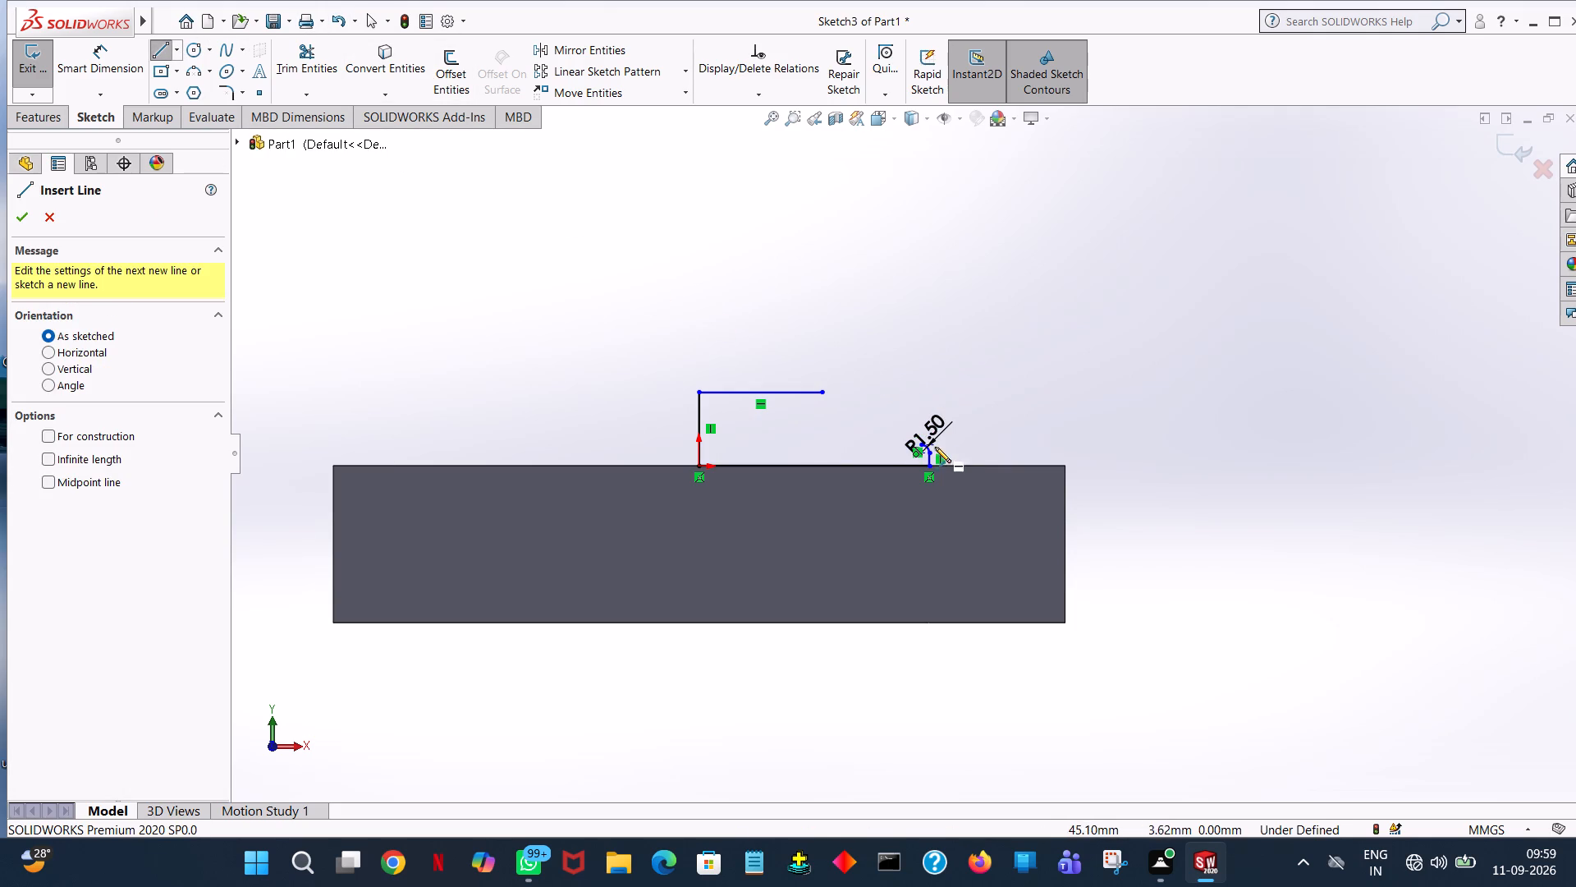
left_click(919, 443)
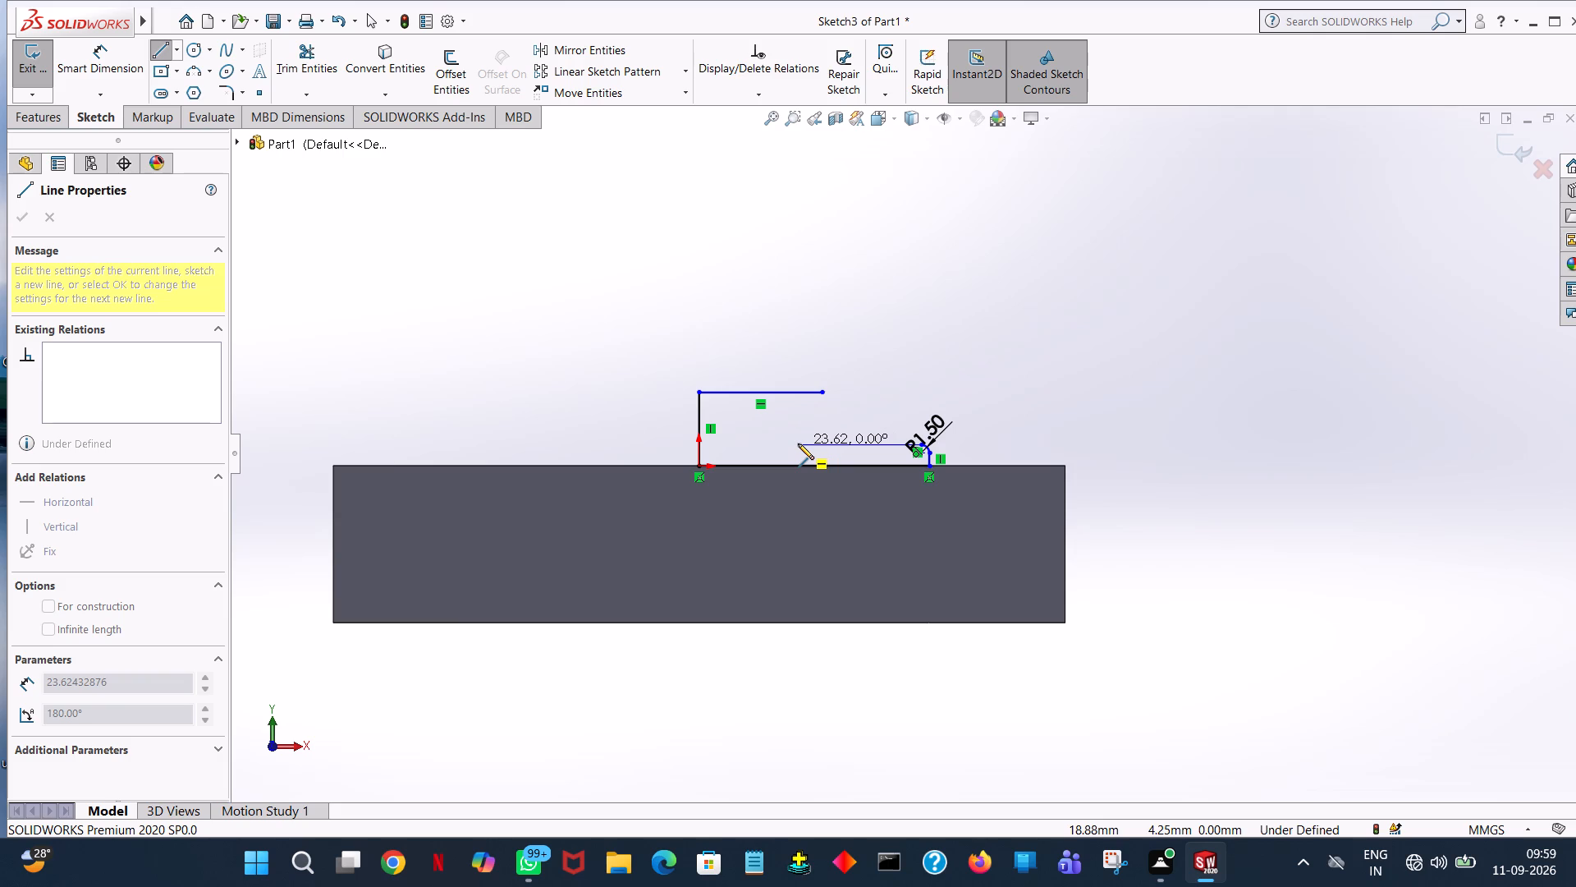
left_click(798, 443)
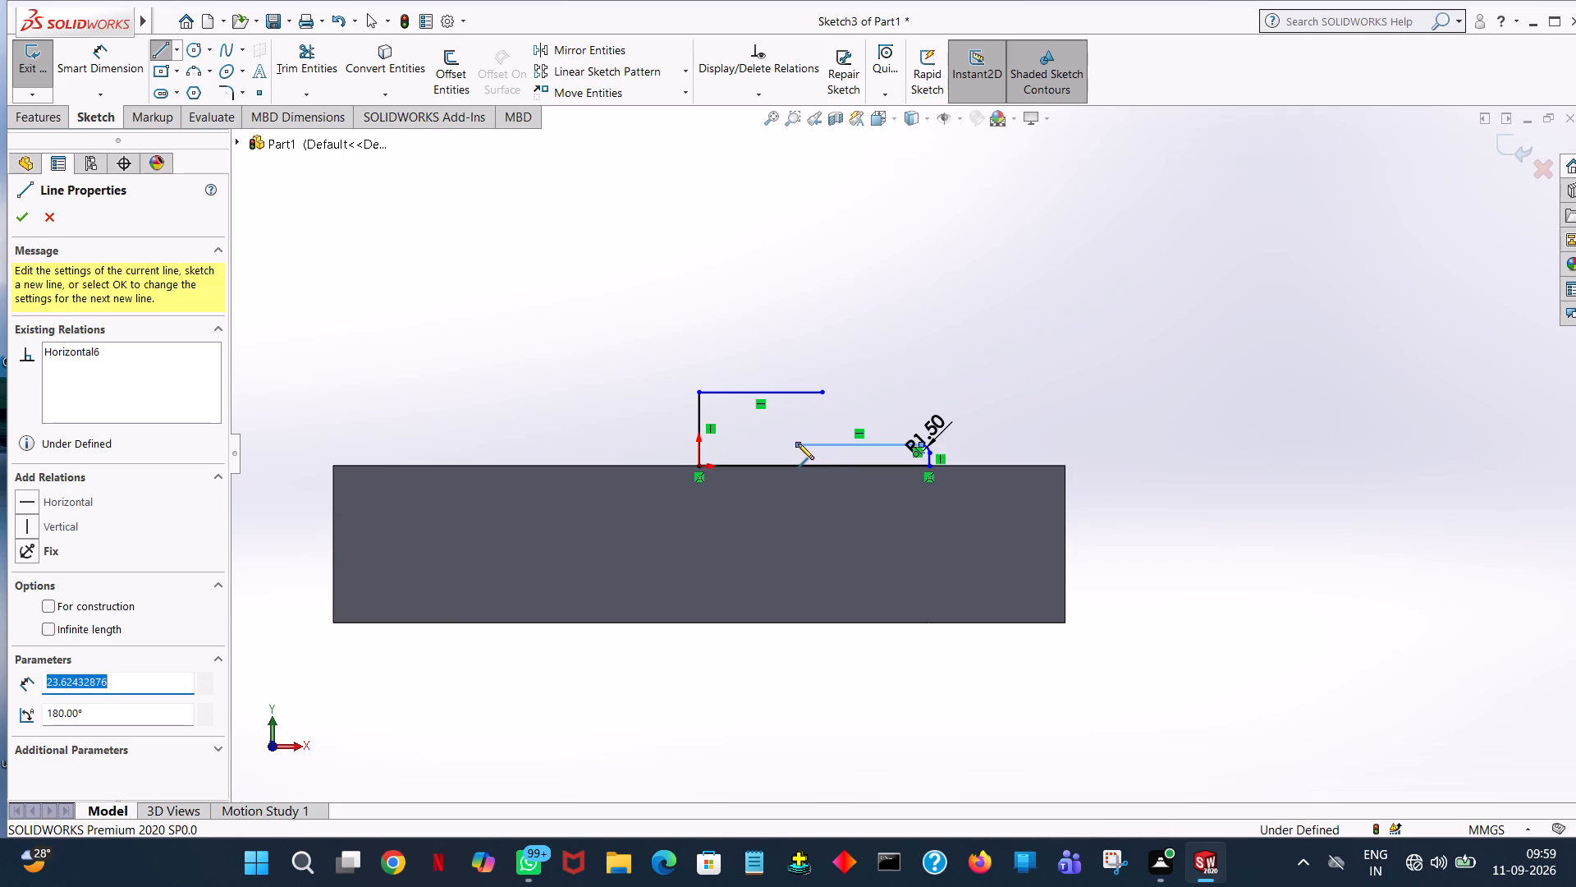
type("21.5")
key("Return")
right_click(798, 443)
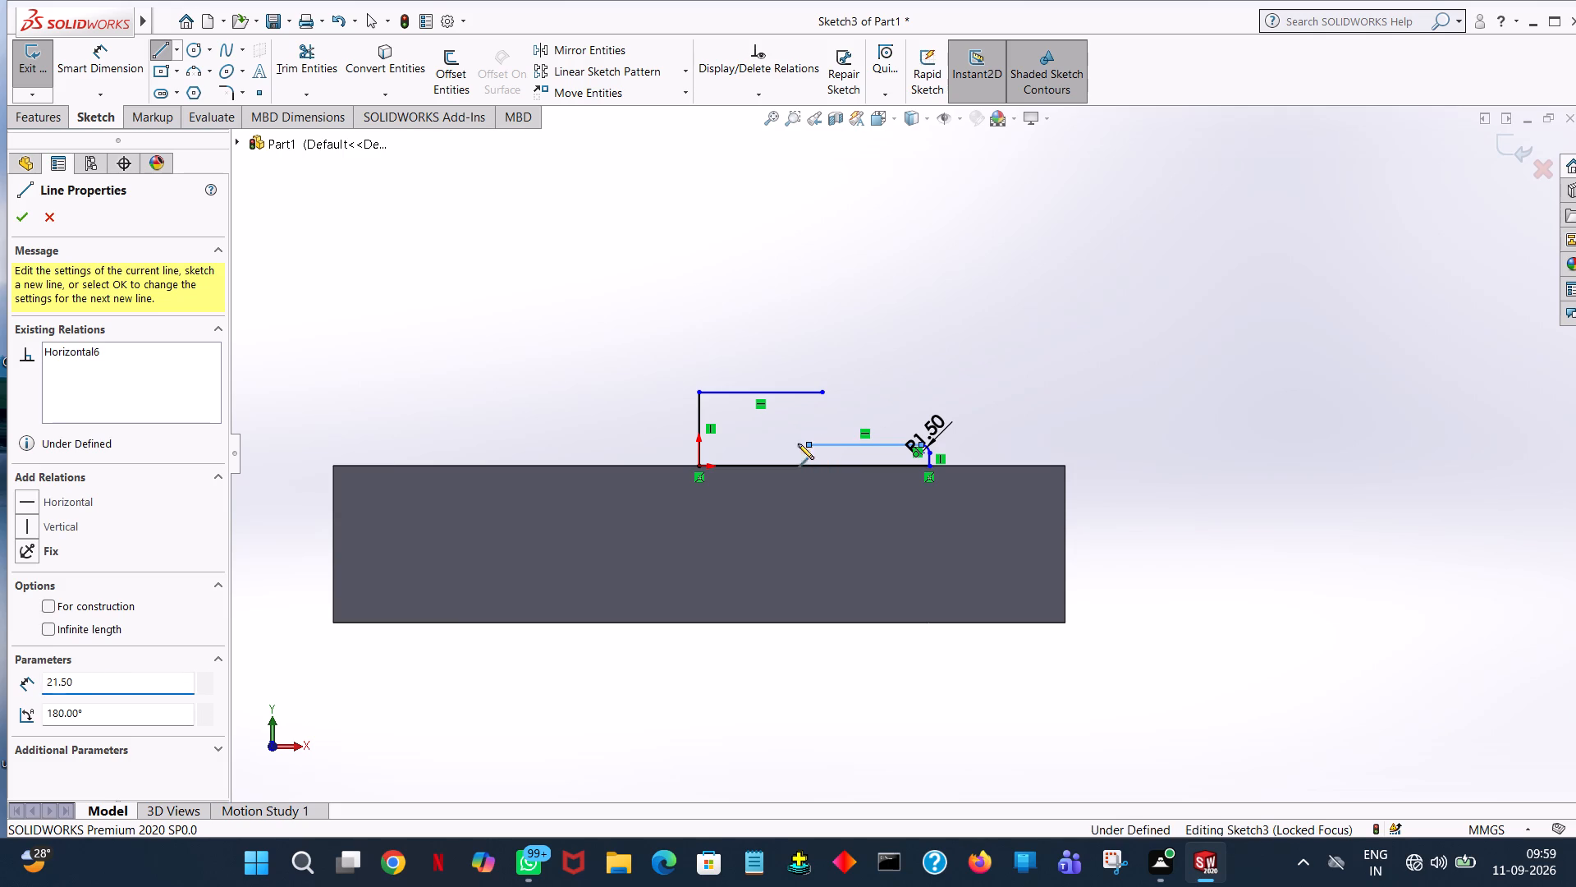
left_click(815, 451)
left_click(858, 309)
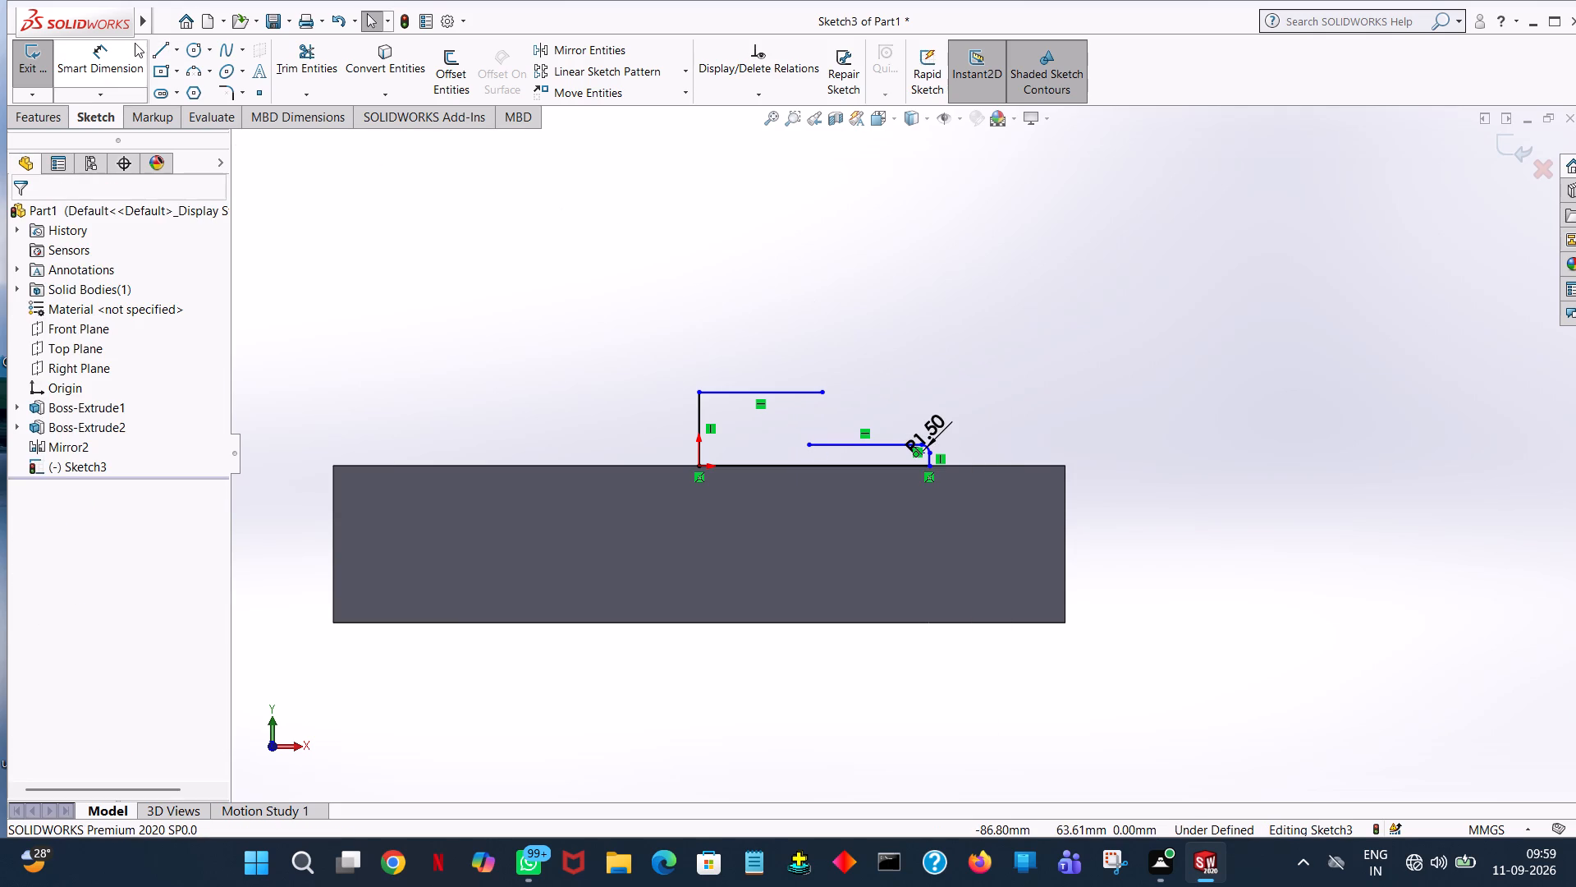
Join the free ends of the lower and upper horizontal lines with a slanted line to close the profile.
left_click(158, 52)
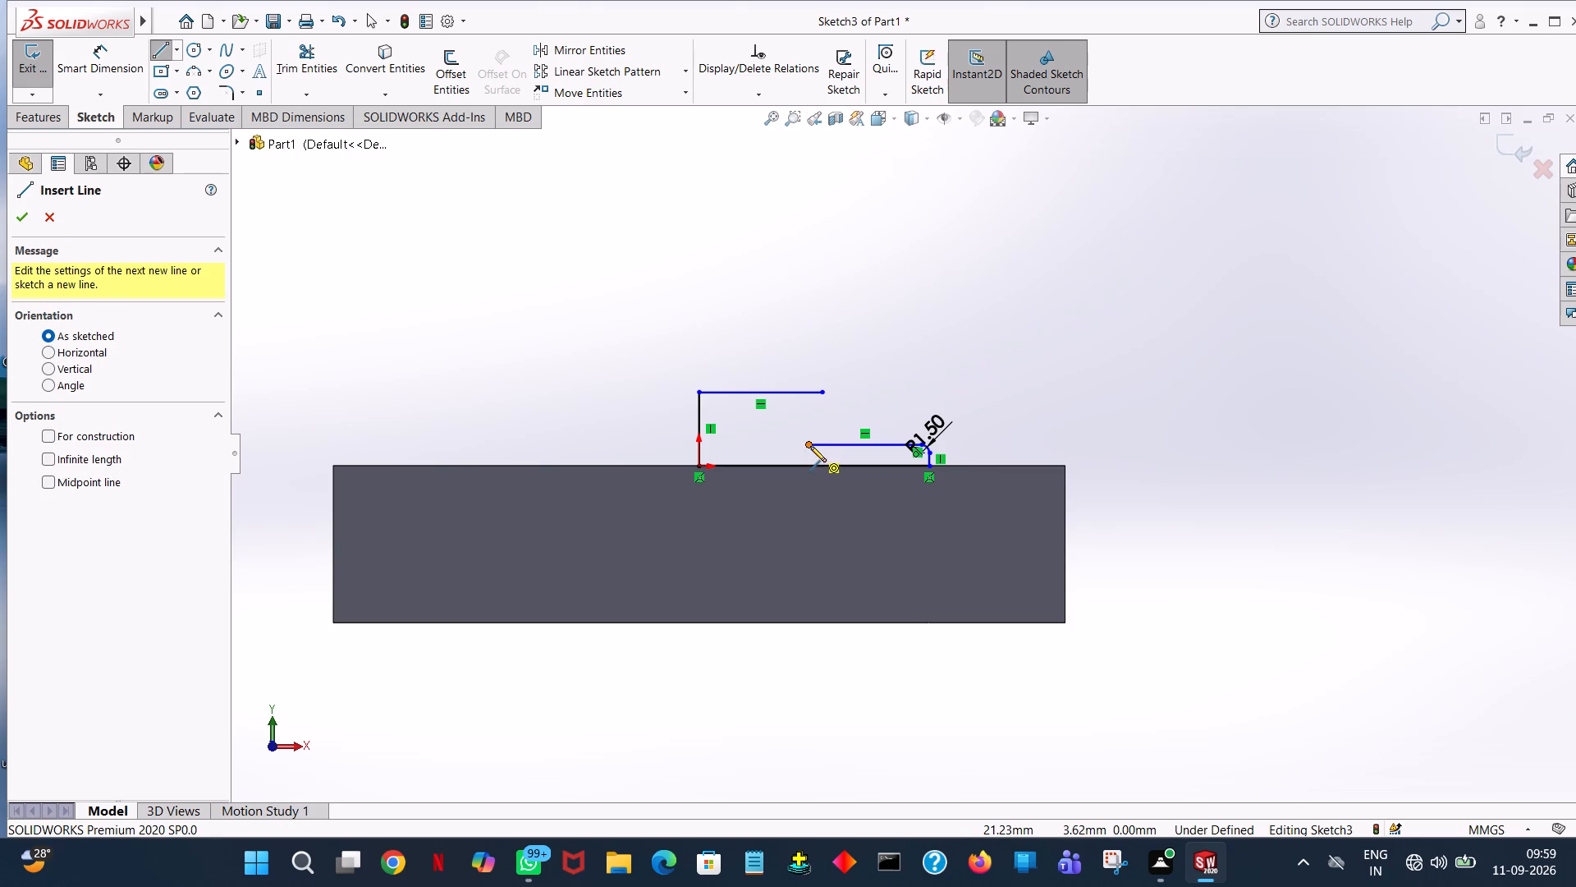
left_click(810, 444)
left_click(818, 389)
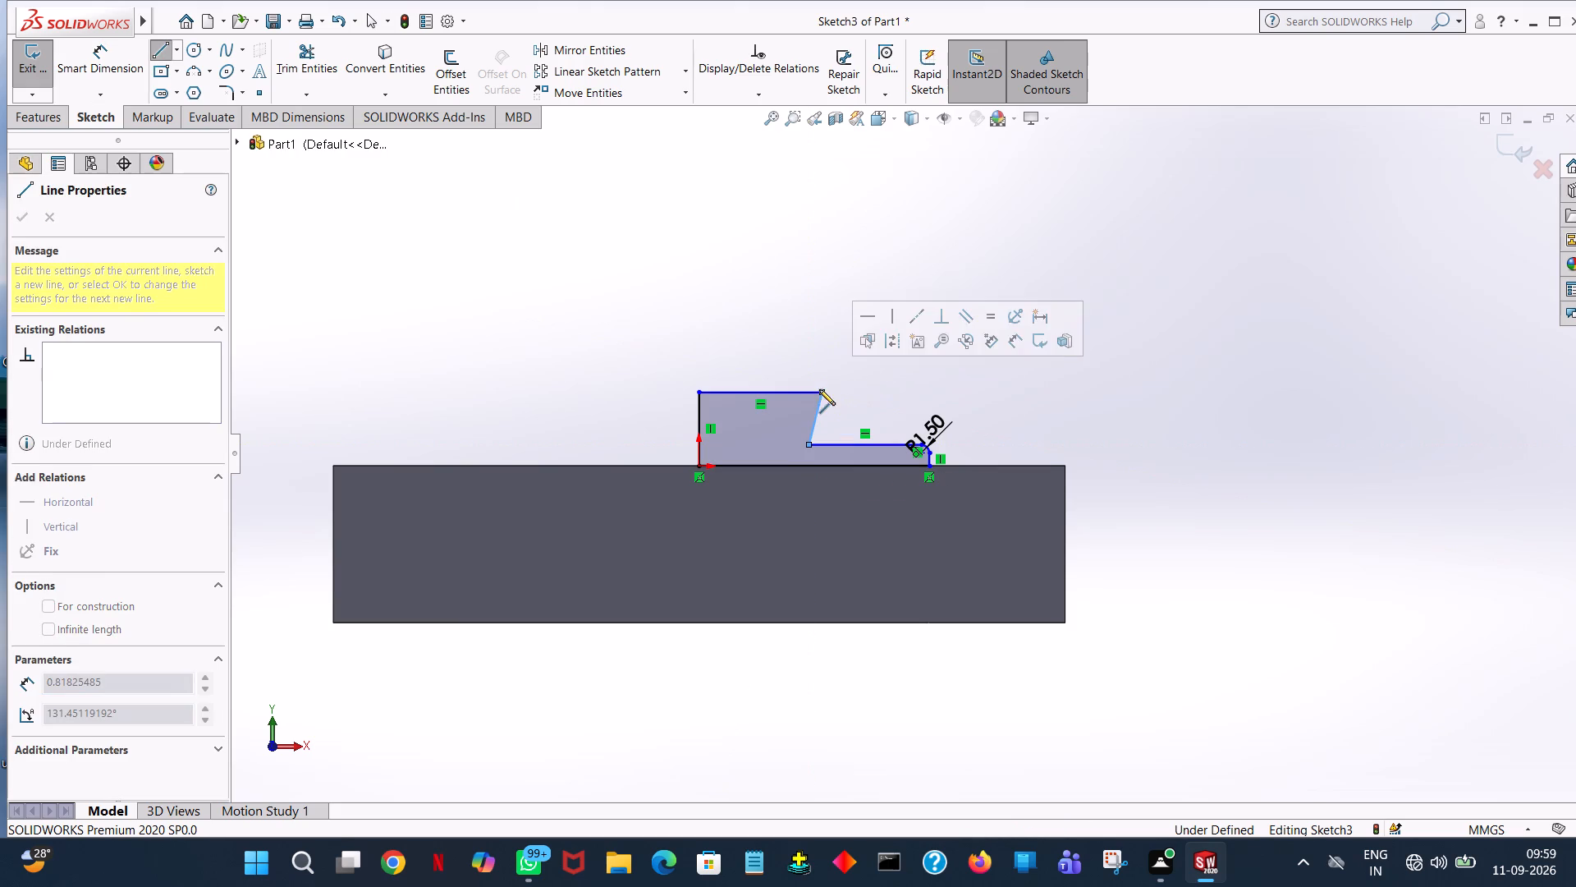
right_click(819, 389)
left_click(857, 396)
Add 1.50 mm sketch fillets at the upper and lower ends of the slanted line.
left_click(227, 92)
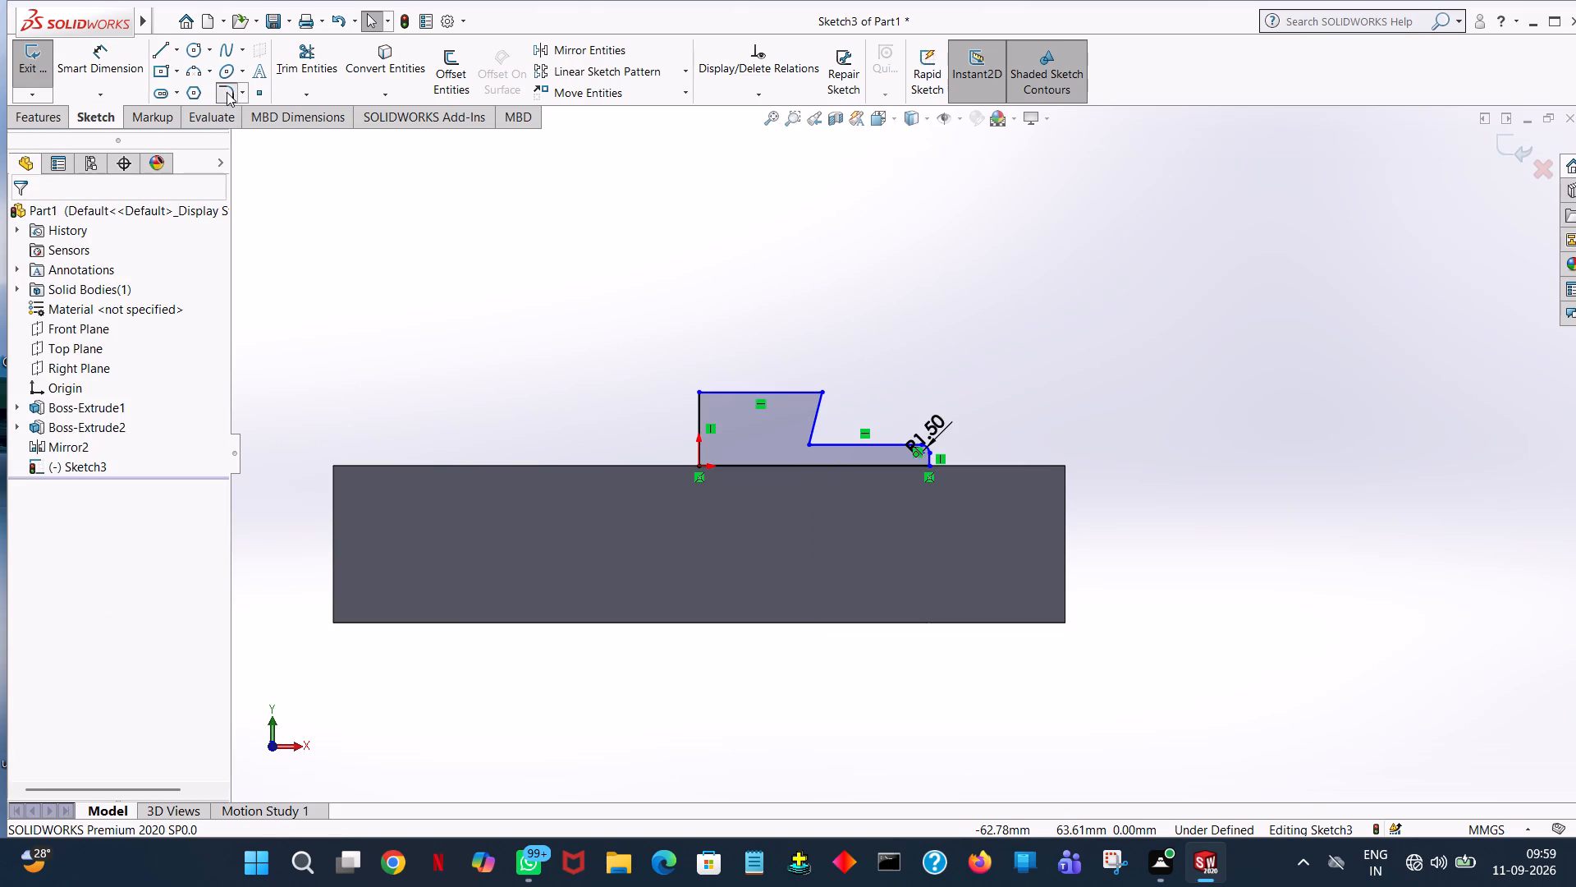
left_click(819, 393)
left_click(809, 445)
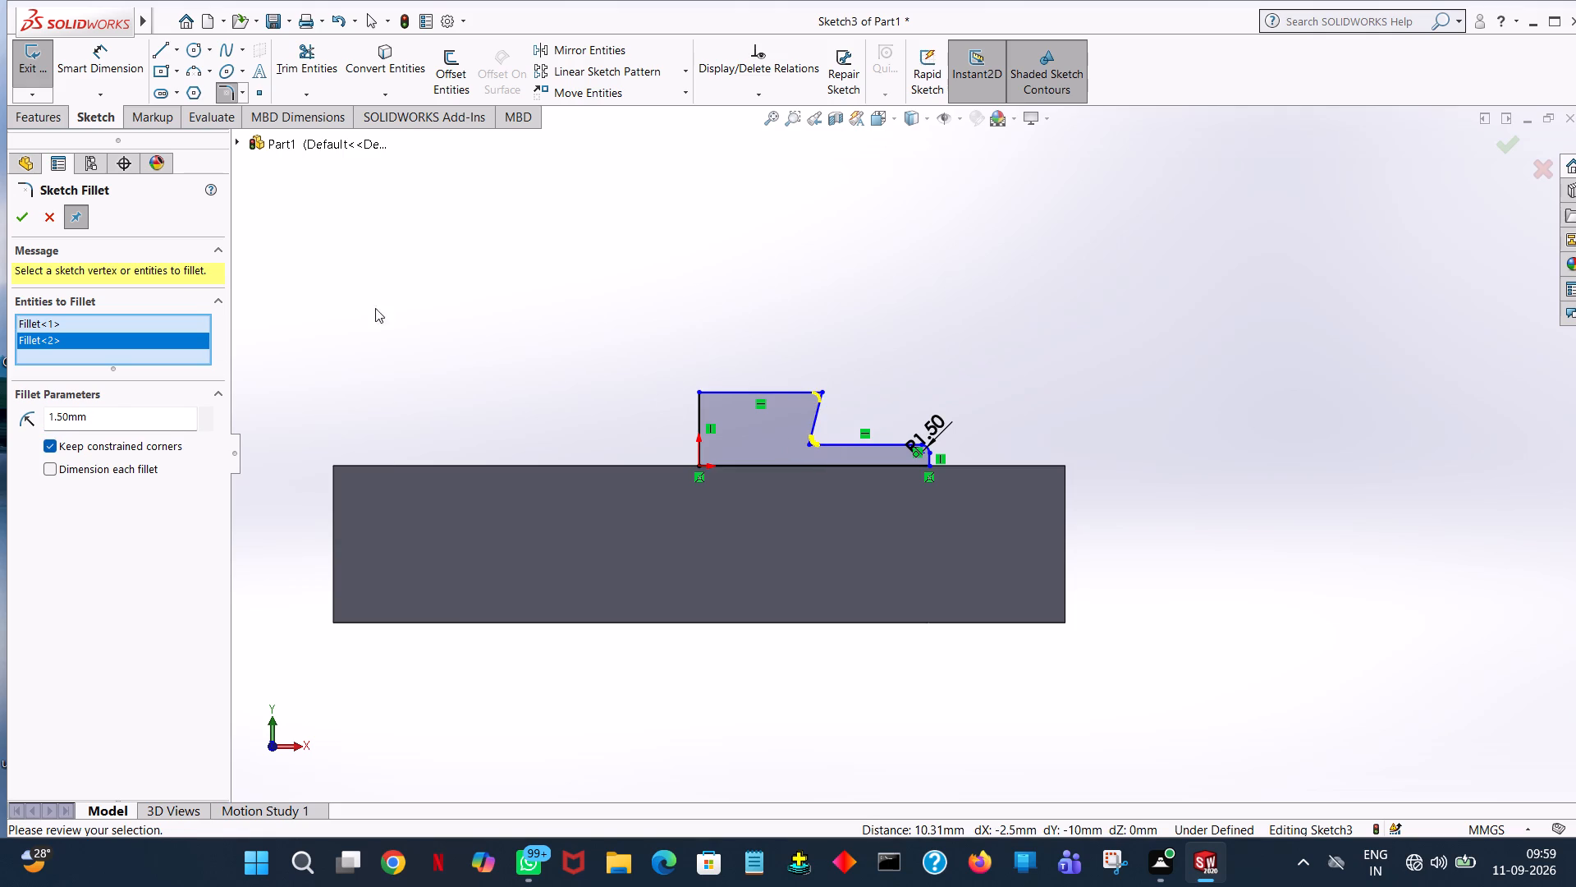
left_click(19, 221)
left_click(771, 306)
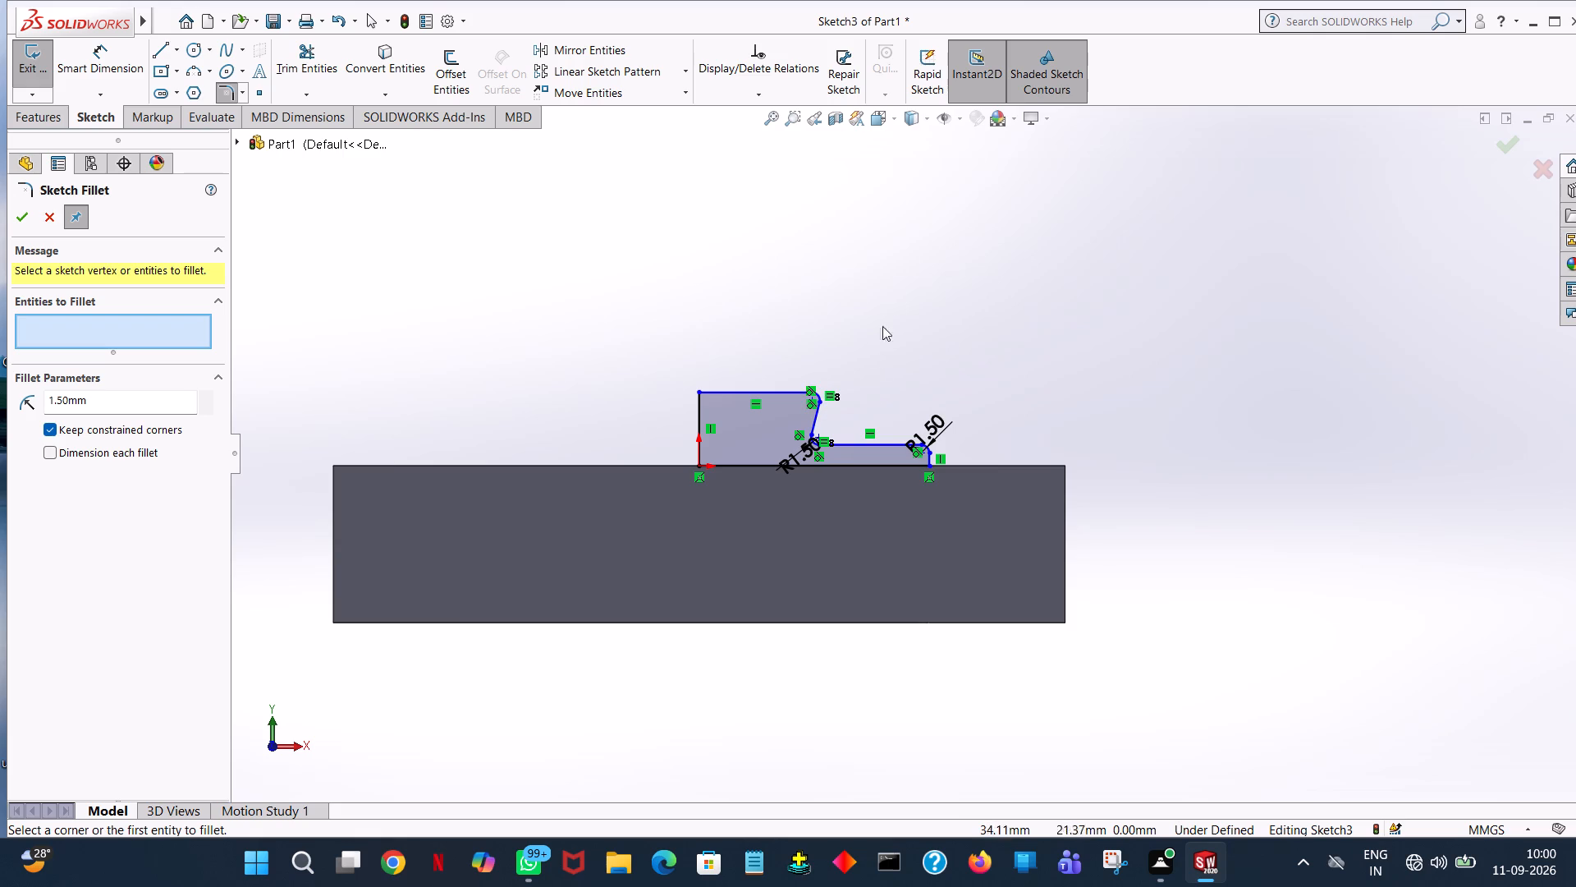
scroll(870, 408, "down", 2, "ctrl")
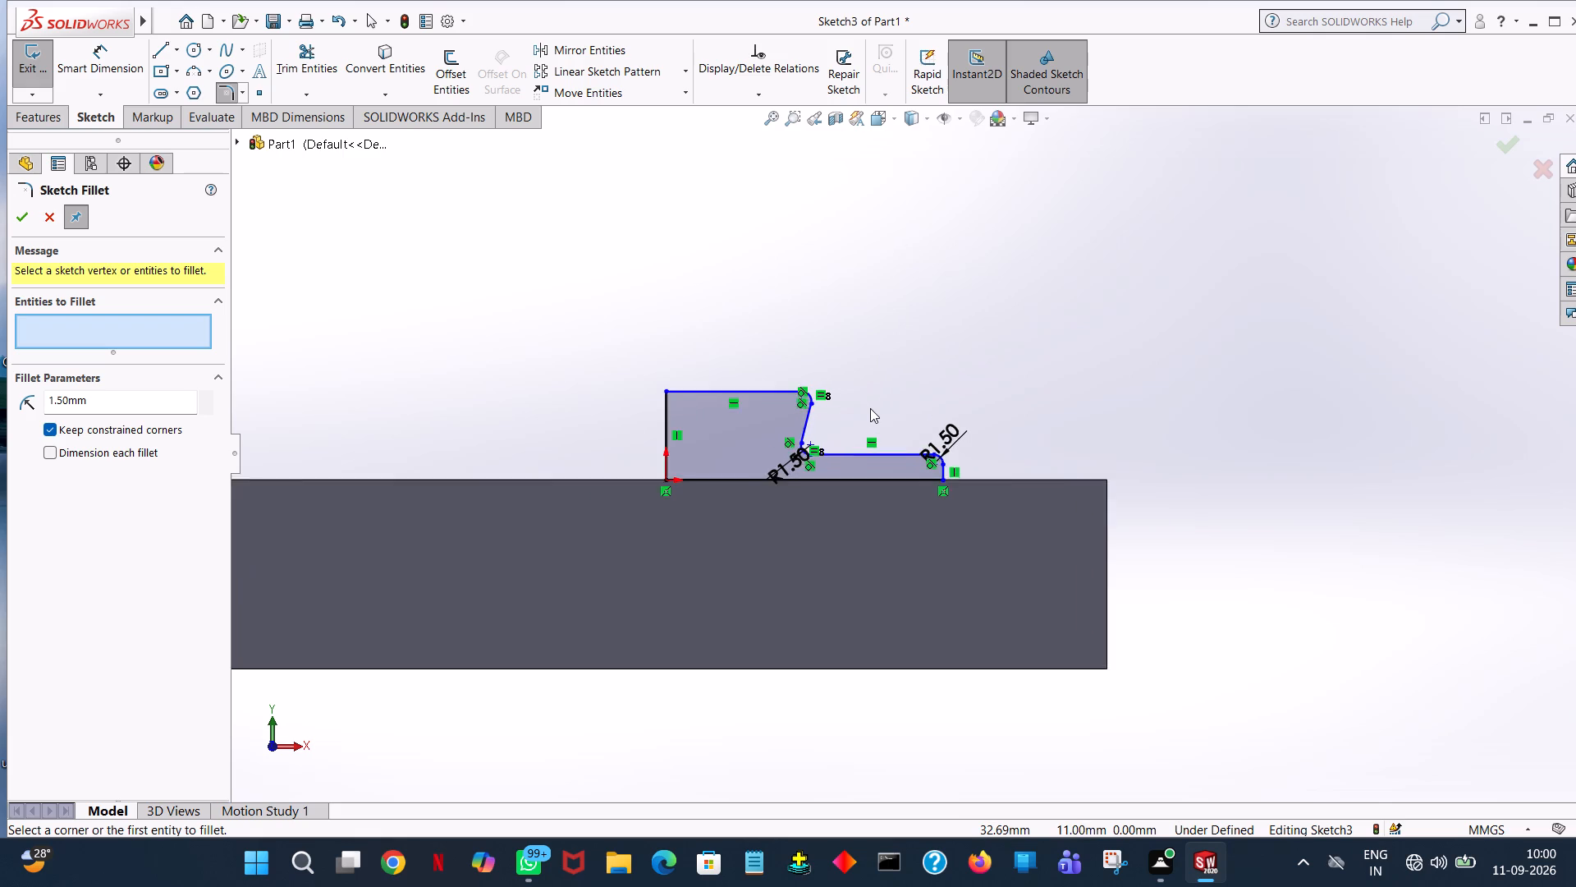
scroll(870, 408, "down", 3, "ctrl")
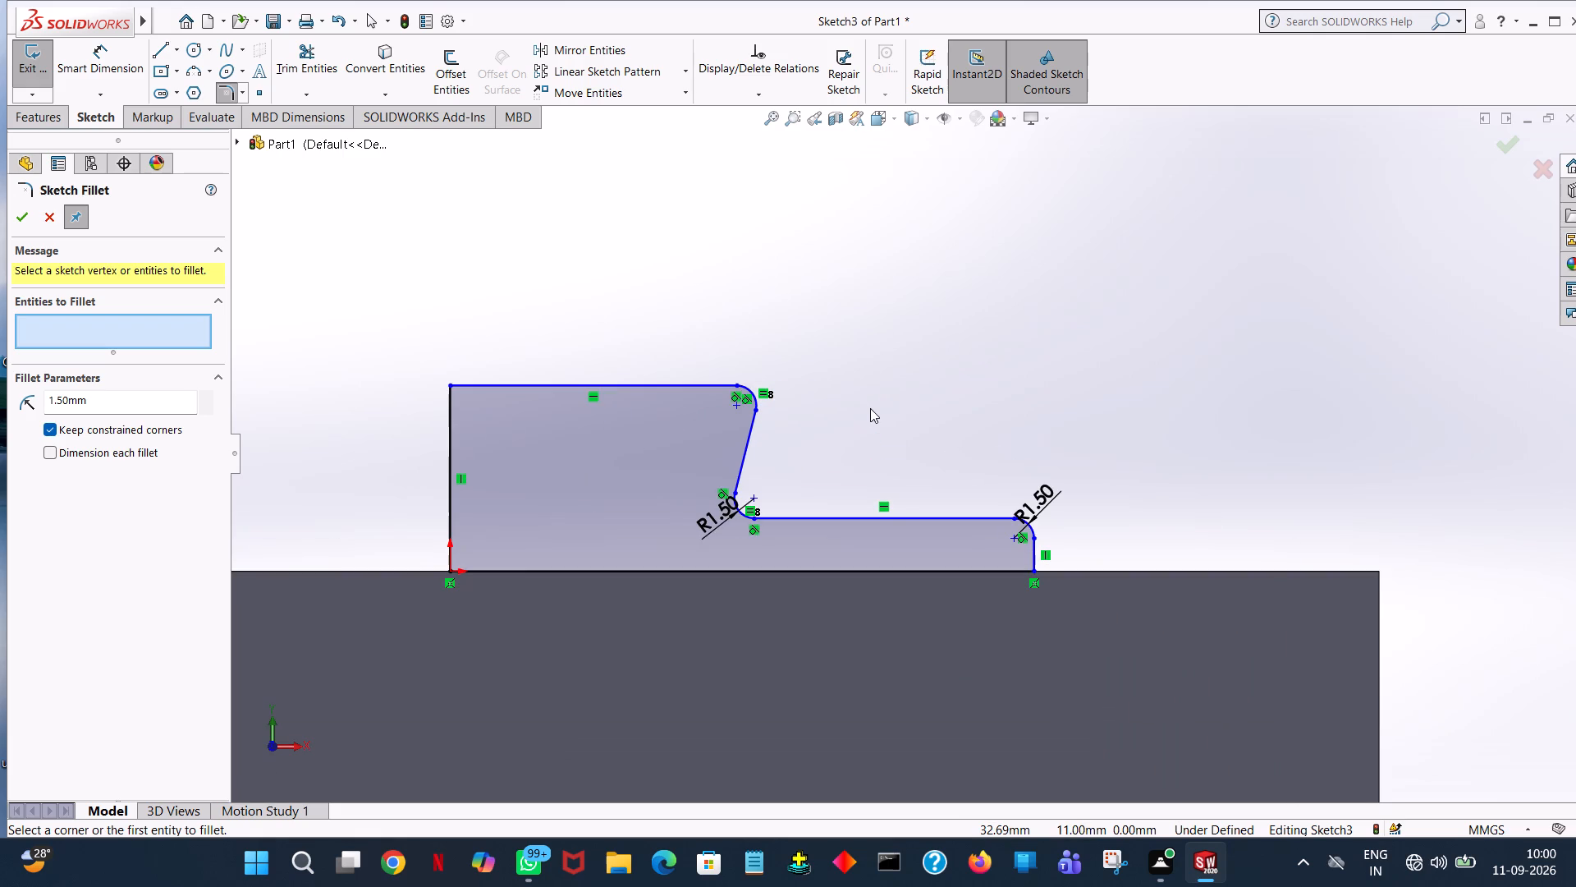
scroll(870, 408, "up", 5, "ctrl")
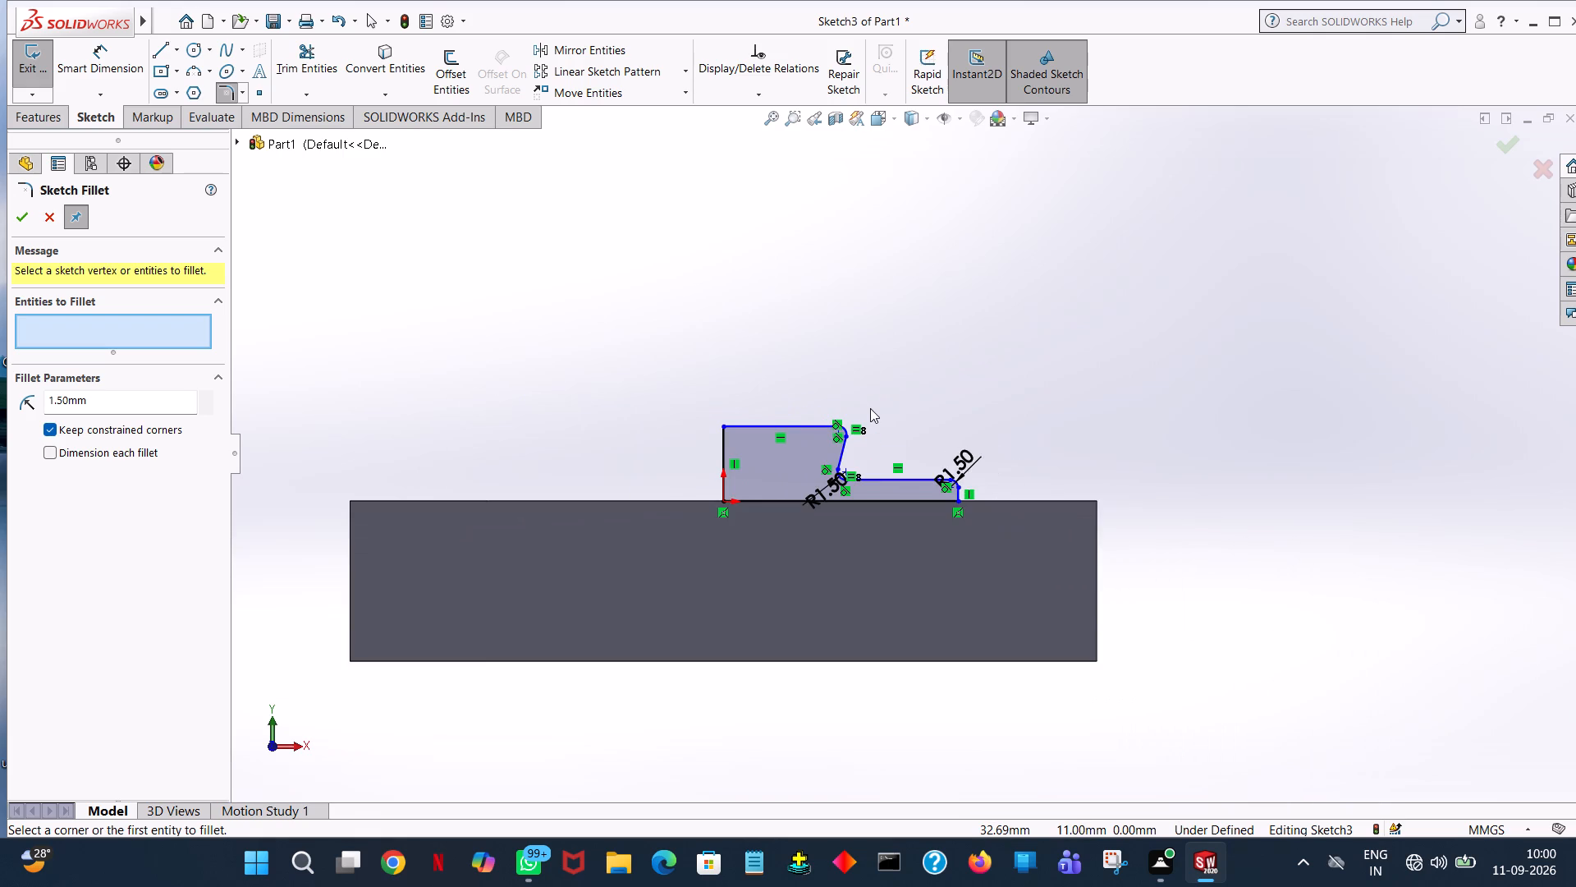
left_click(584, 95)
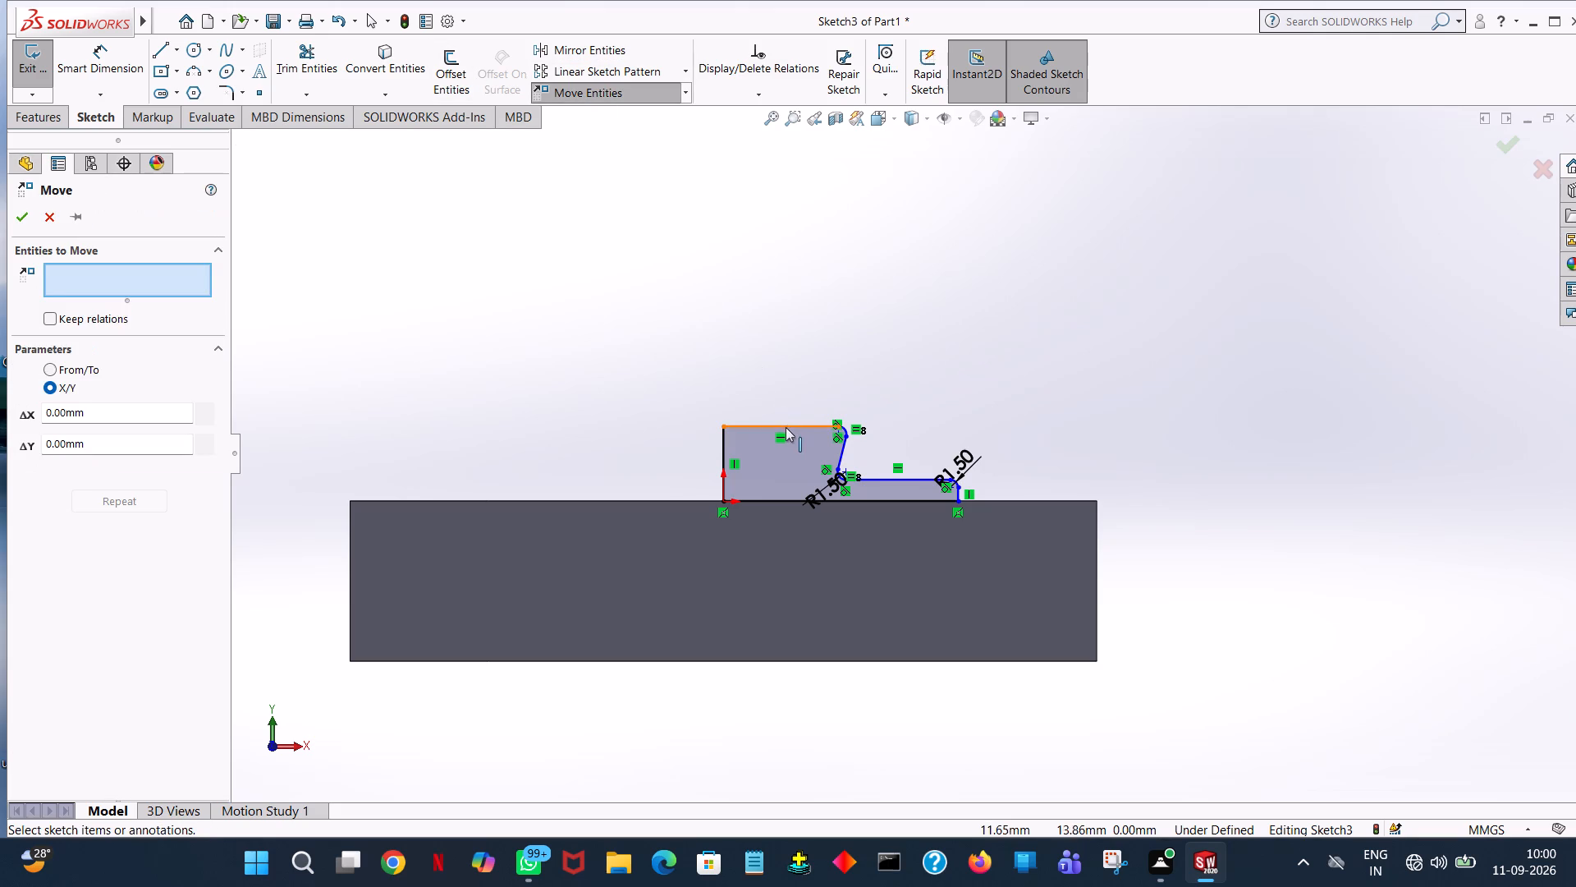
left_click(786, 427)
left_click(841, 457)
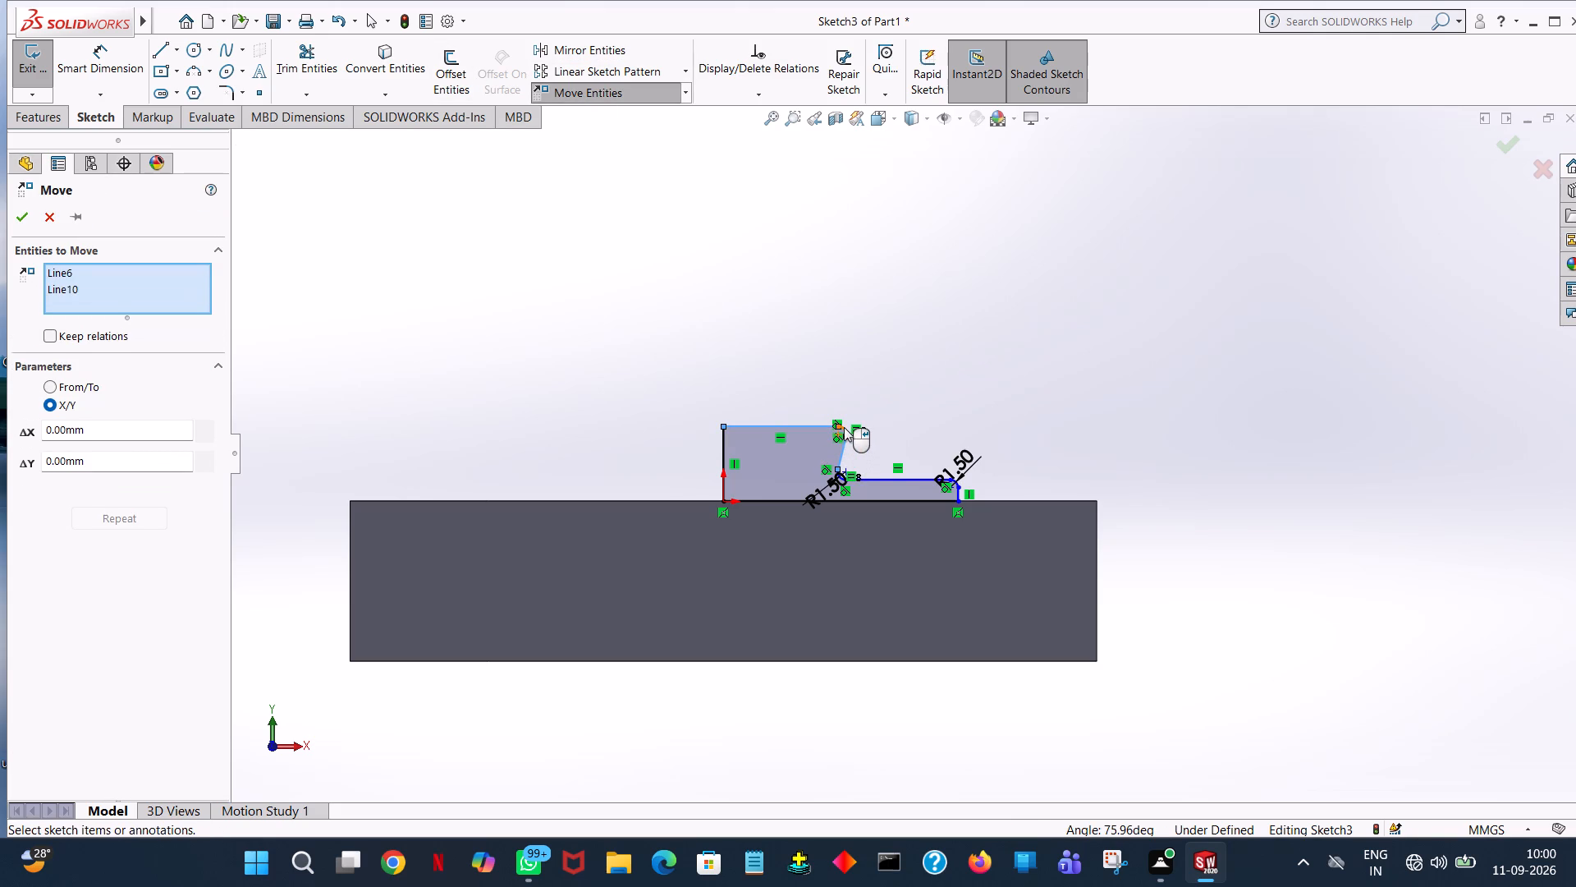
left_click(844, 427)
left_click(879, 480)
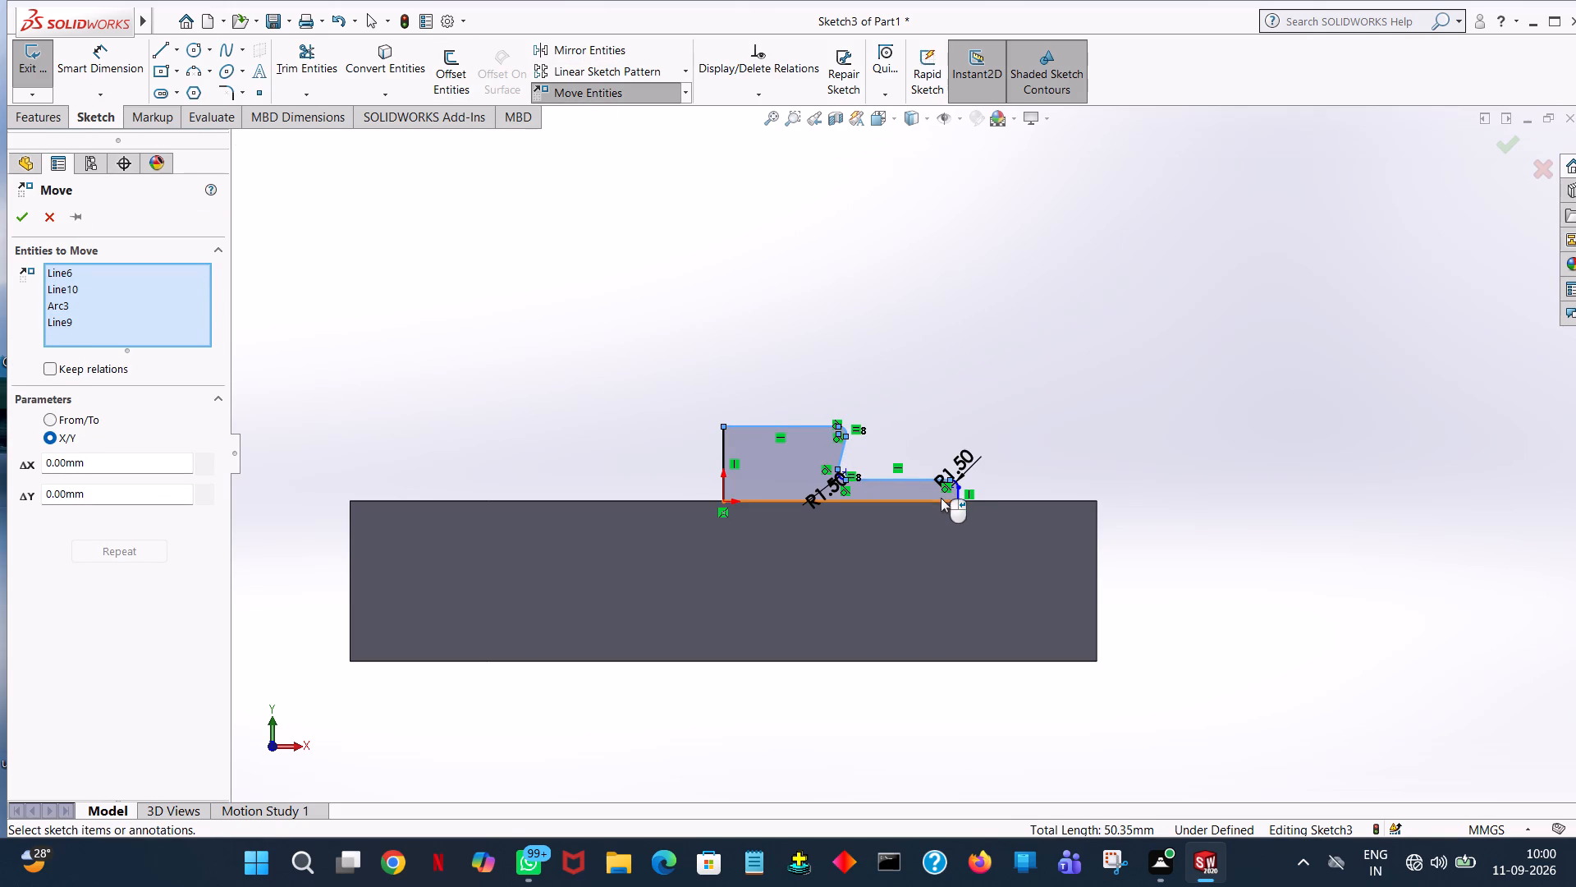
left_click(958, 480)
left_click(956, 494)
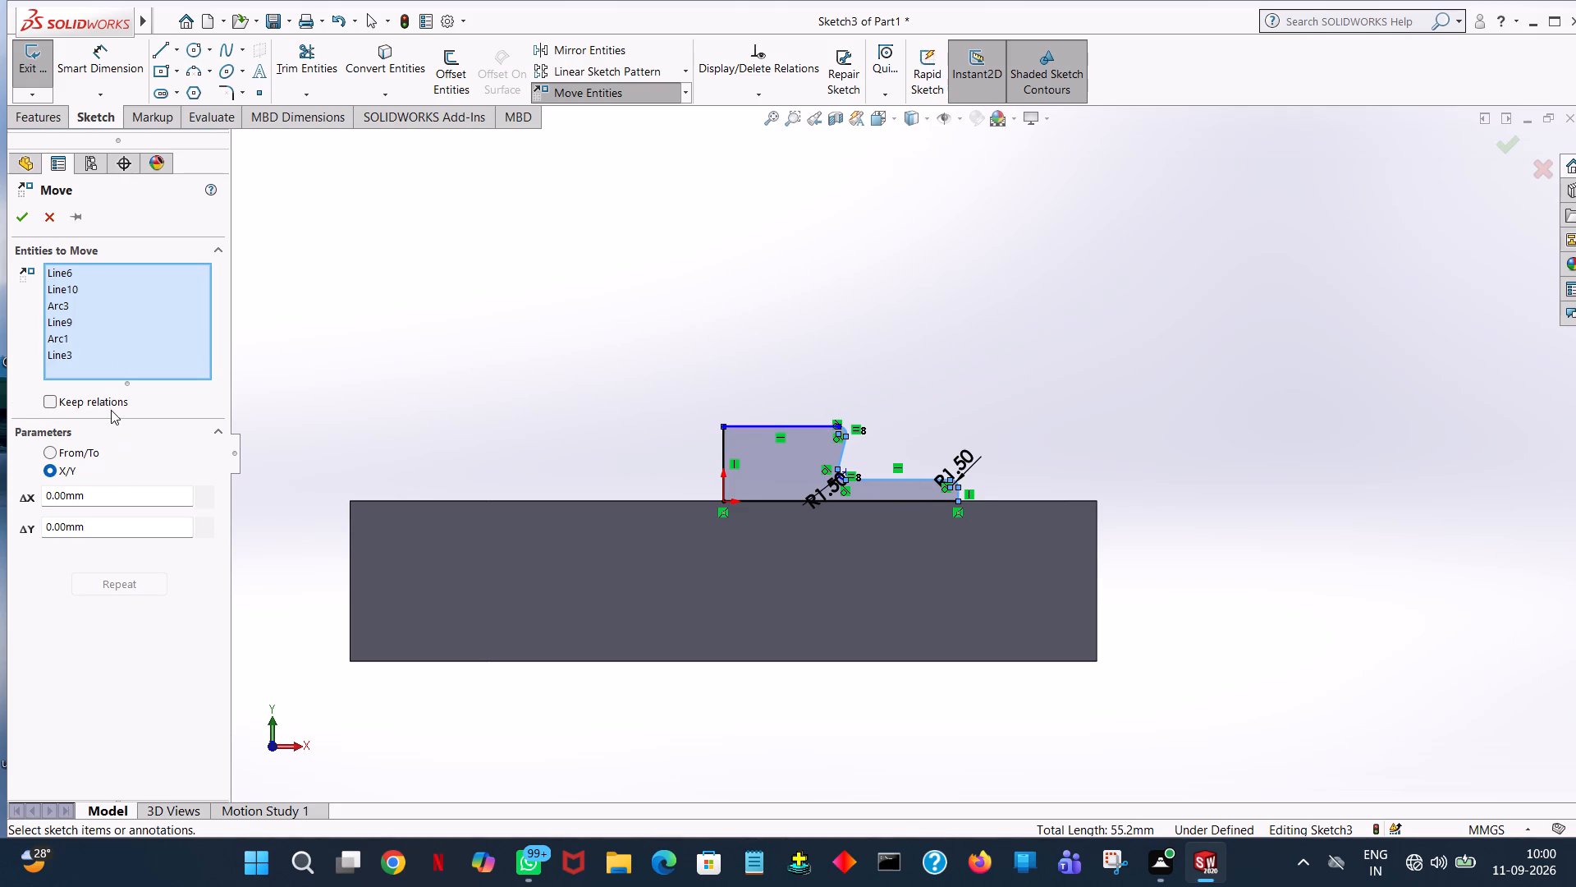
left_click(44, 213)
Mirror the profile's top line, slanted line, lower step lines and three fillets about the vertical line through the origin, keeping the originals.
left_click(598, 47)
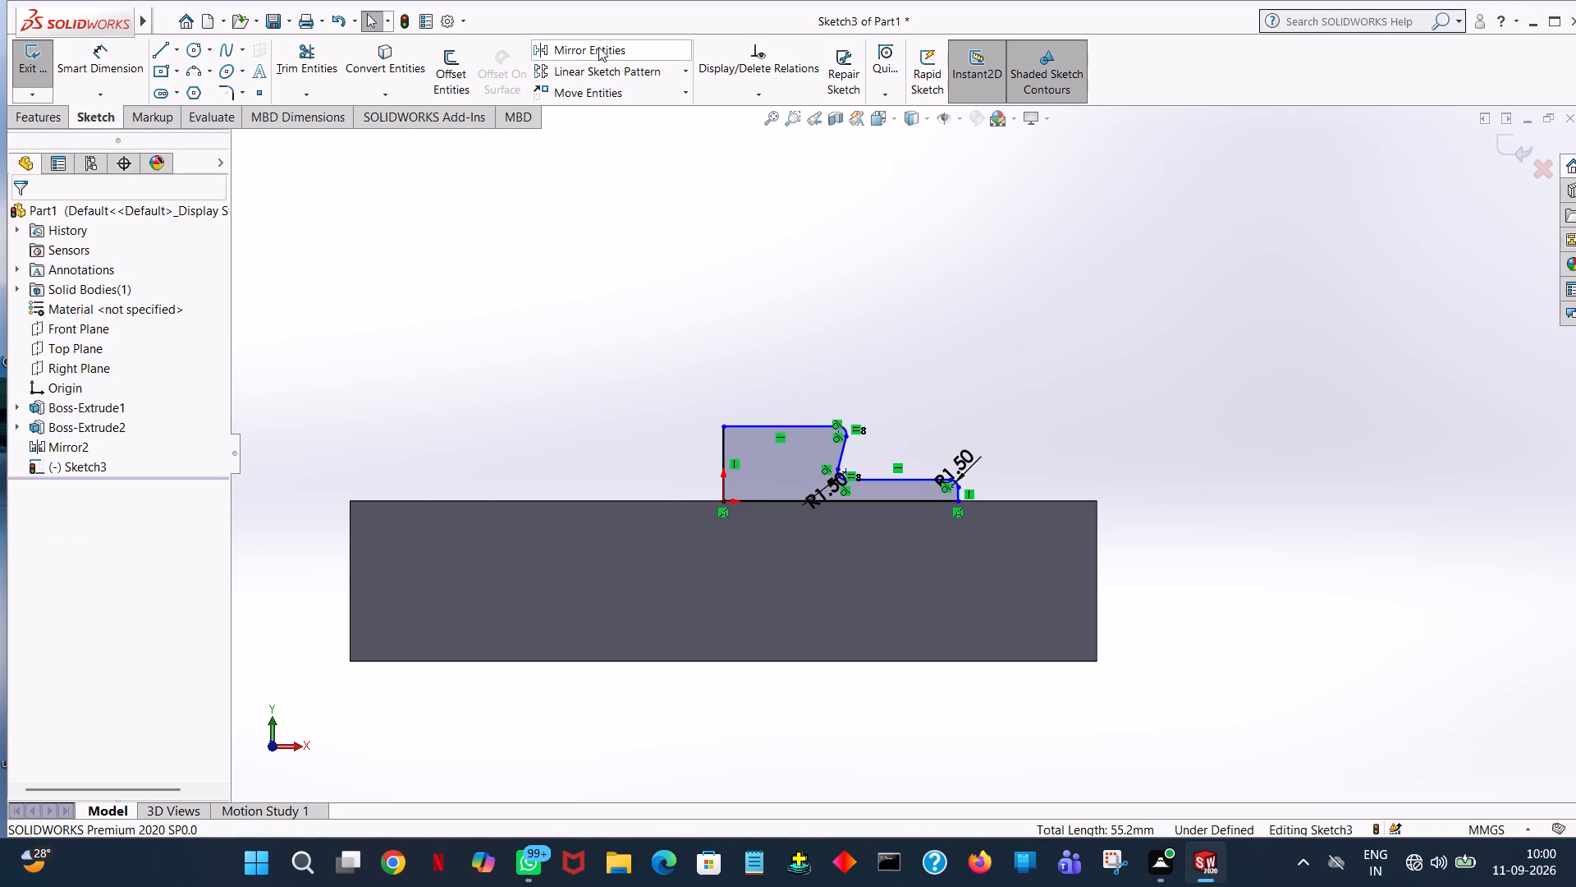
left_click(806, 425)
left_click(846, 430)
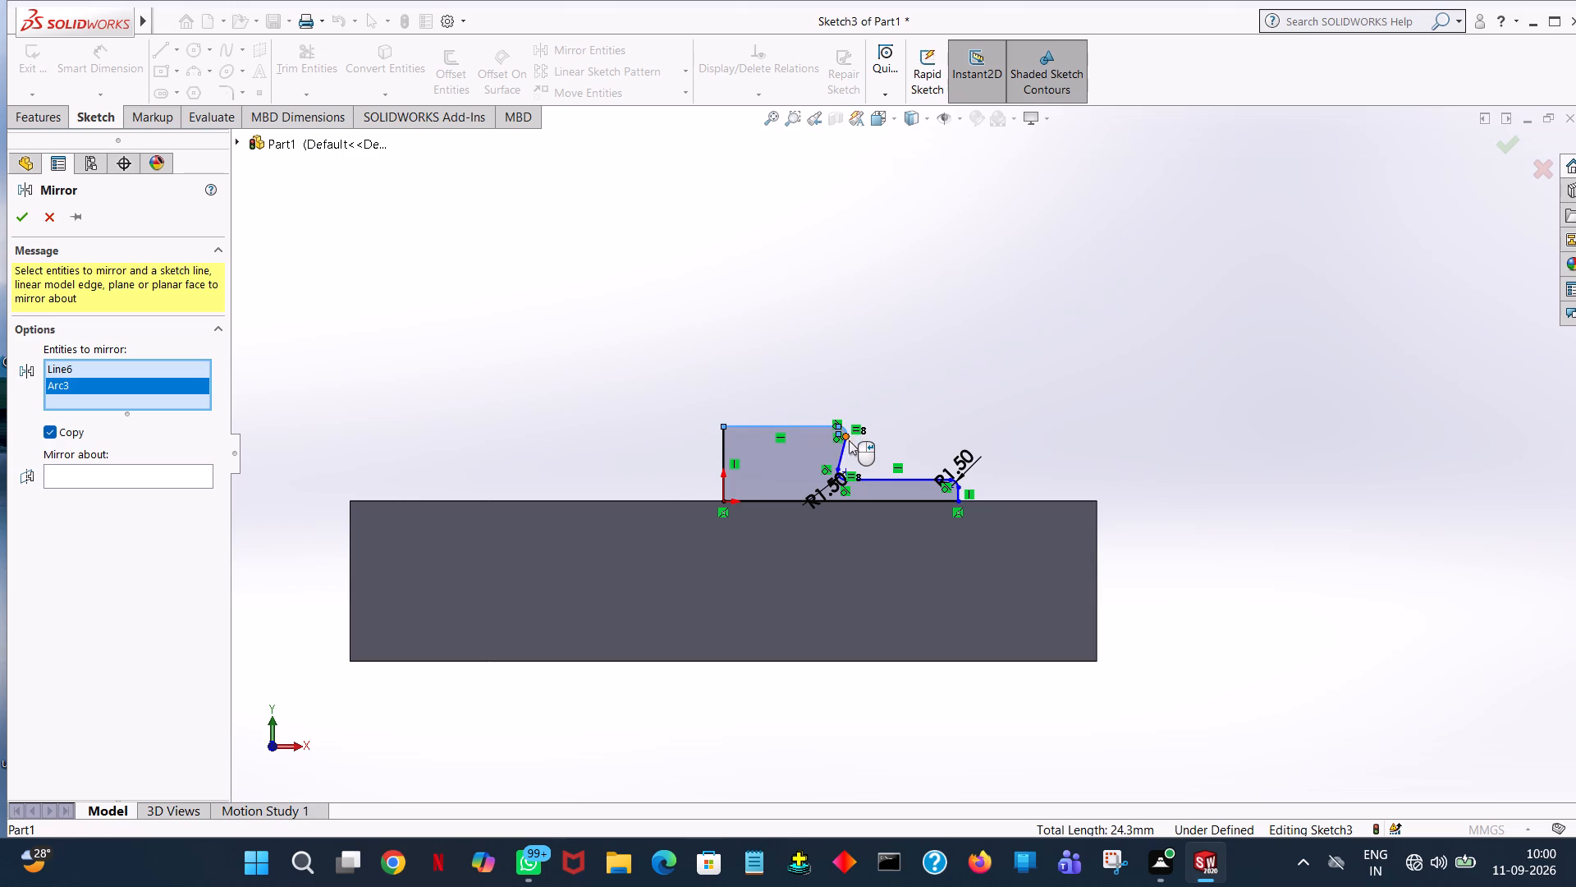
left_click(847, 450)
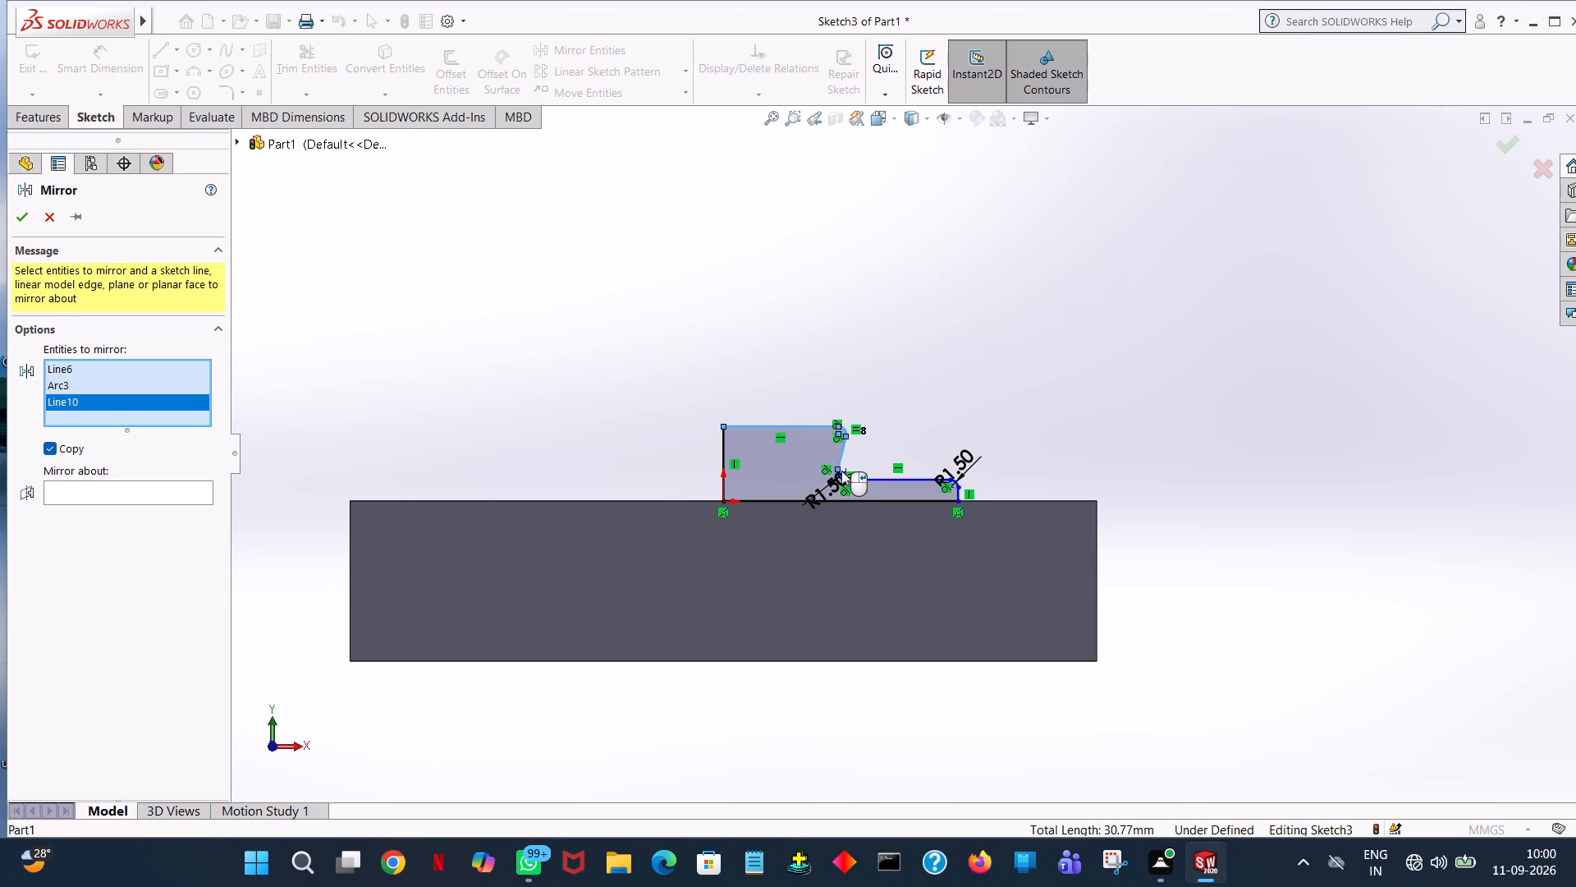
left_click(914, 480)
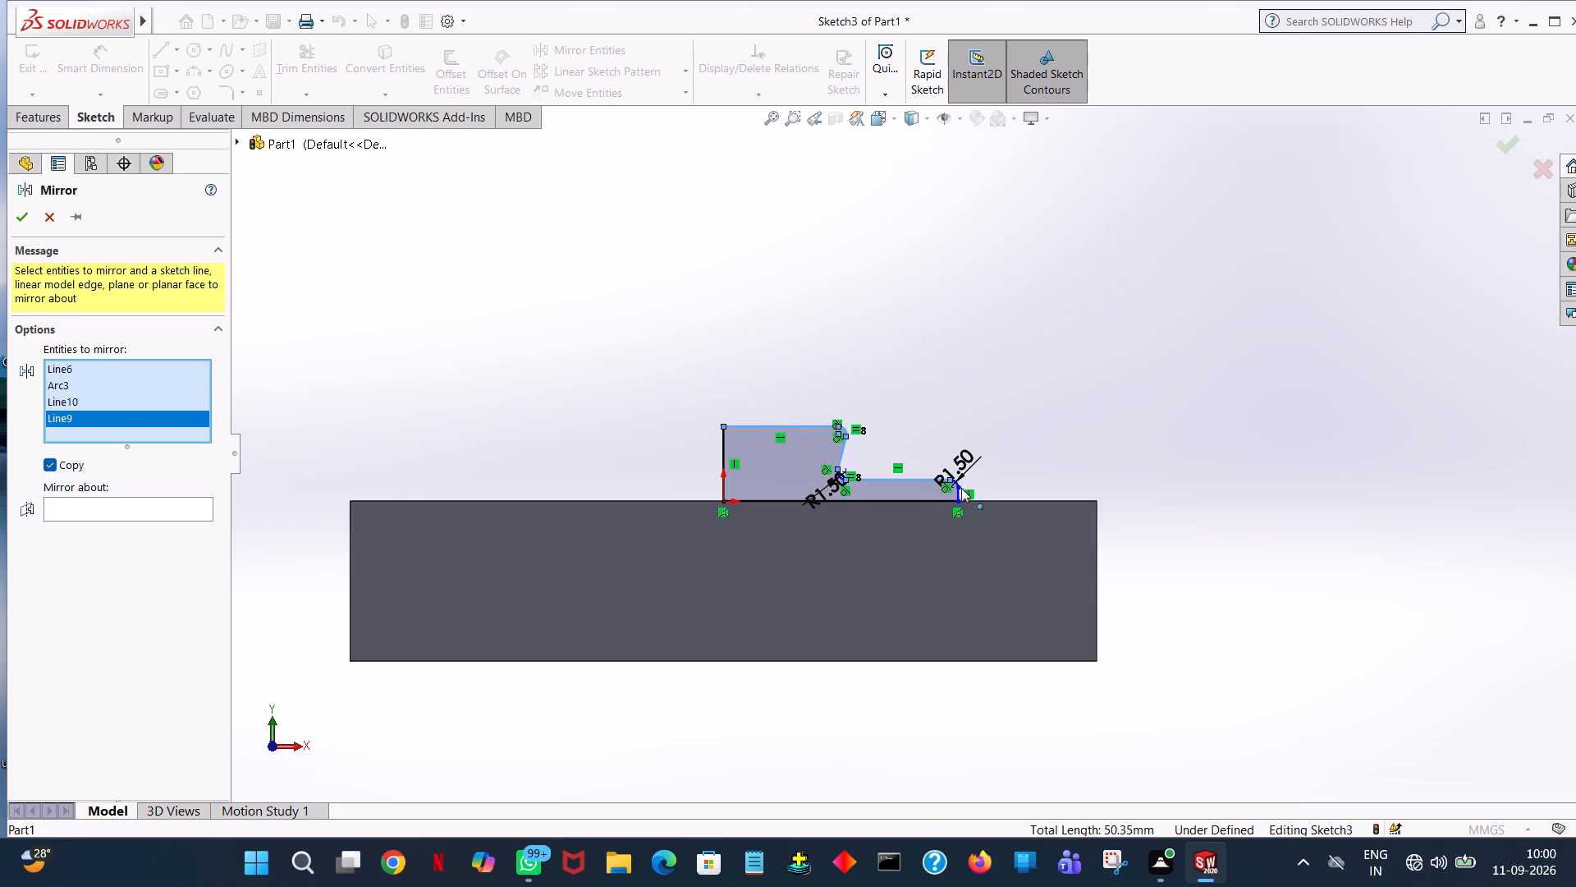
left_click(960, 494)
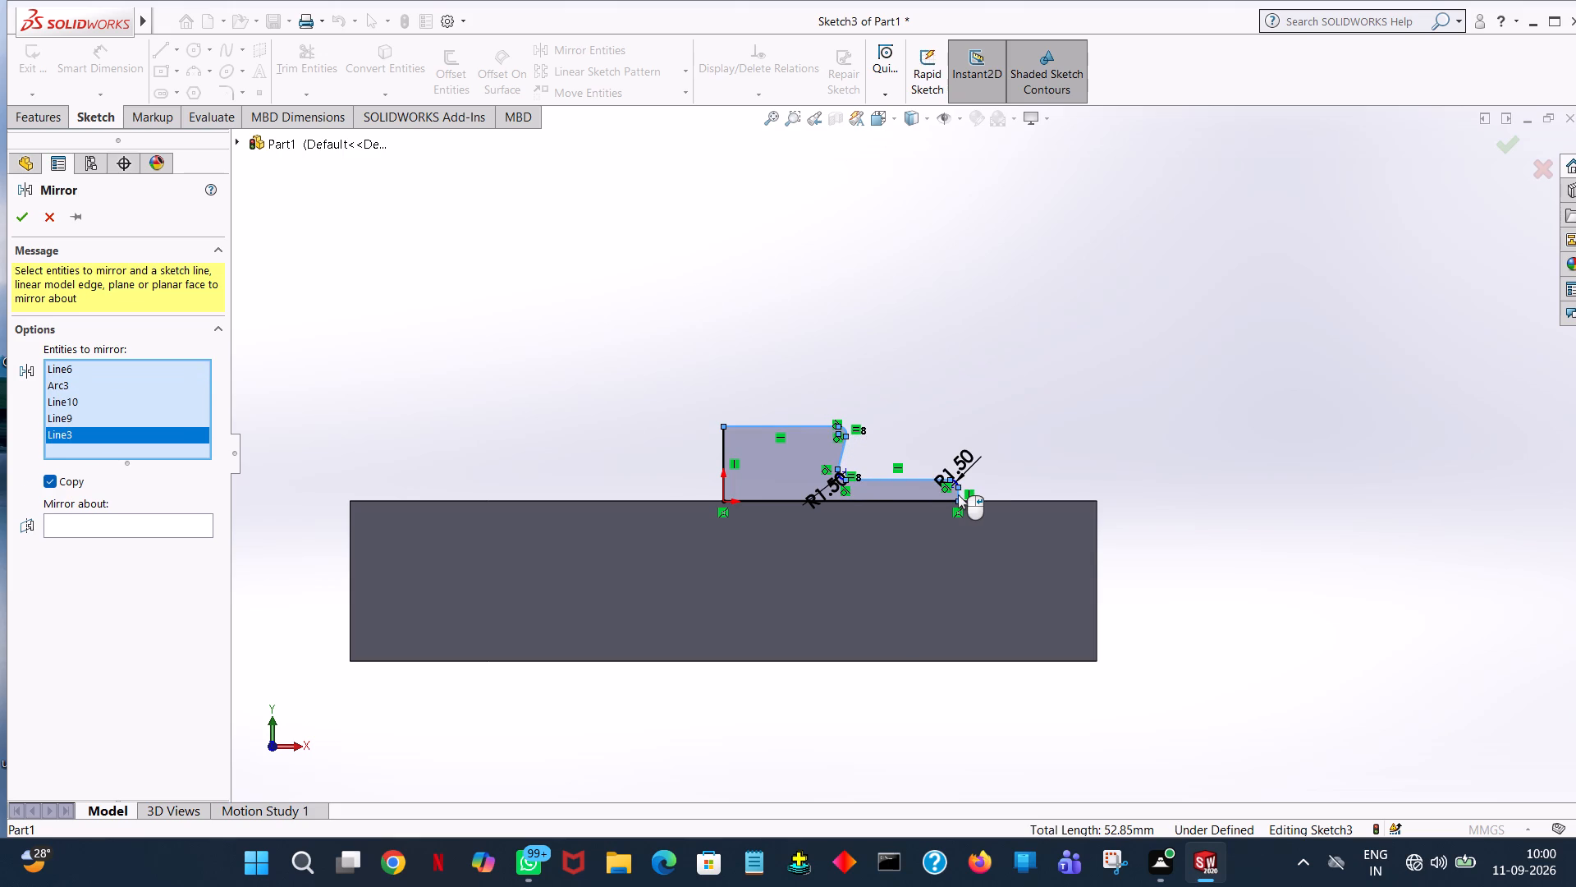
scroll(1021, 618, "down", 6, "ctrl")
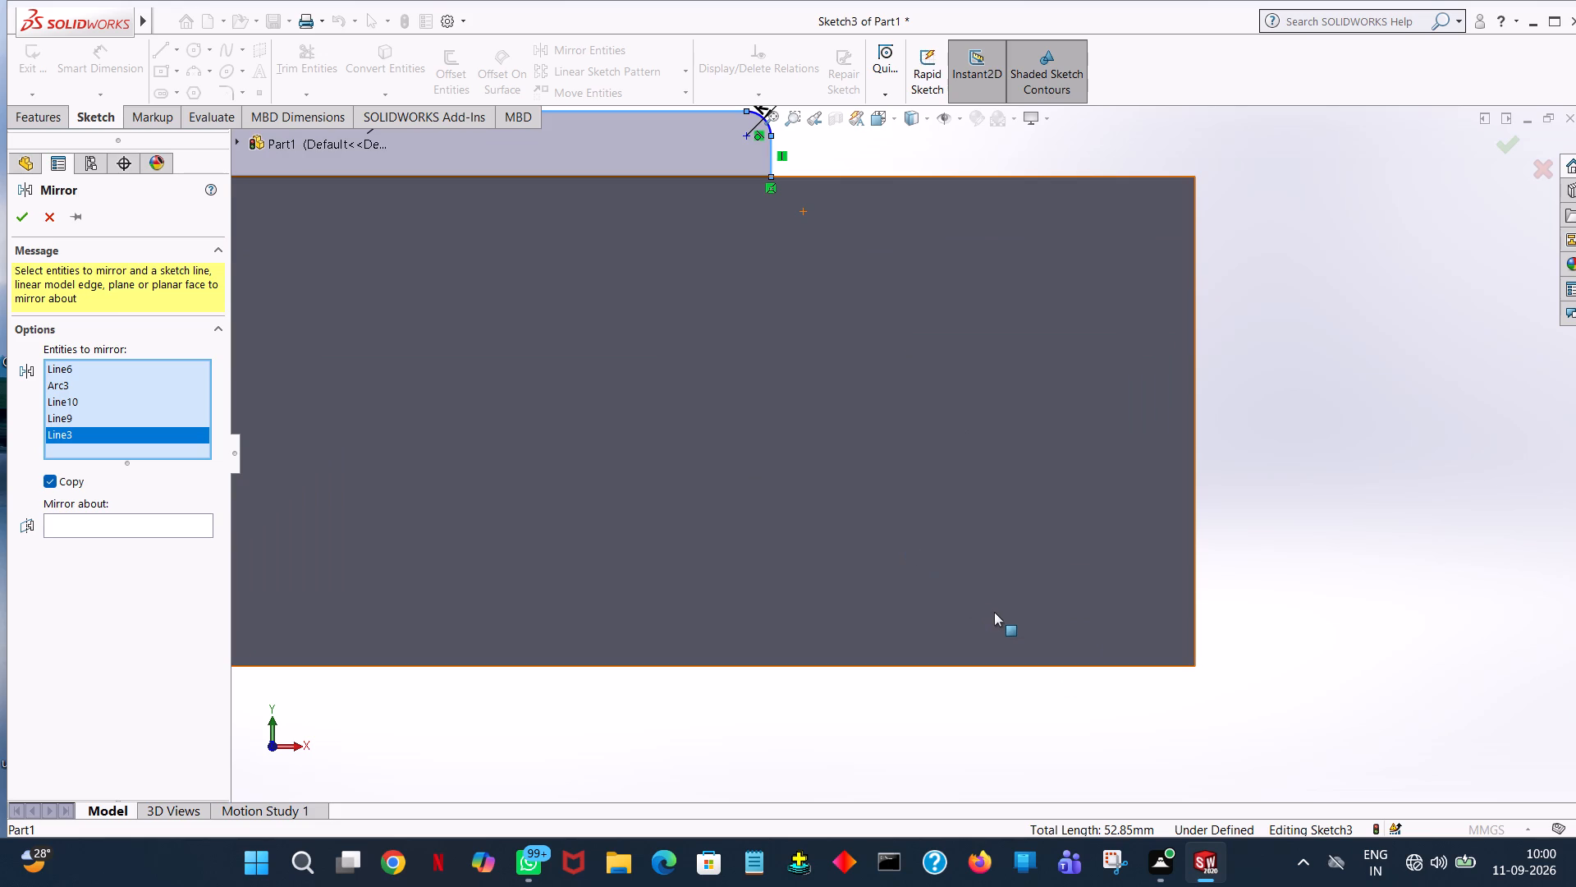
left_click_drag(1089, 467, 1183, 613, "ctrl")
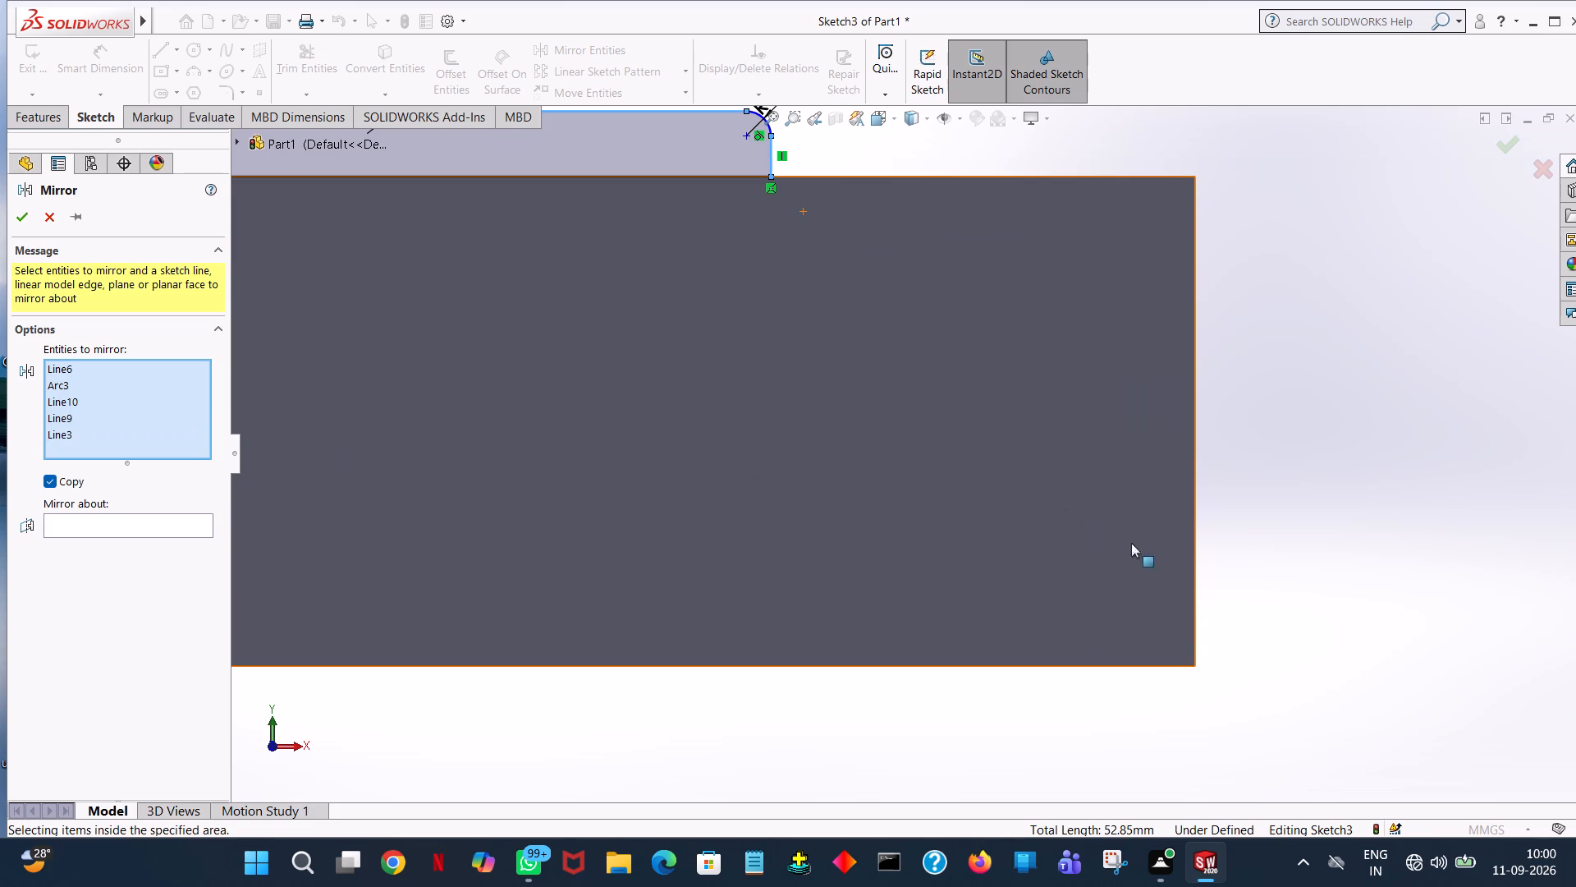
left_click_drag(1279, 385, 1379, 525, "ctrl")
middle_click_drag(1271, 430, 1299, 503, "ctrl")
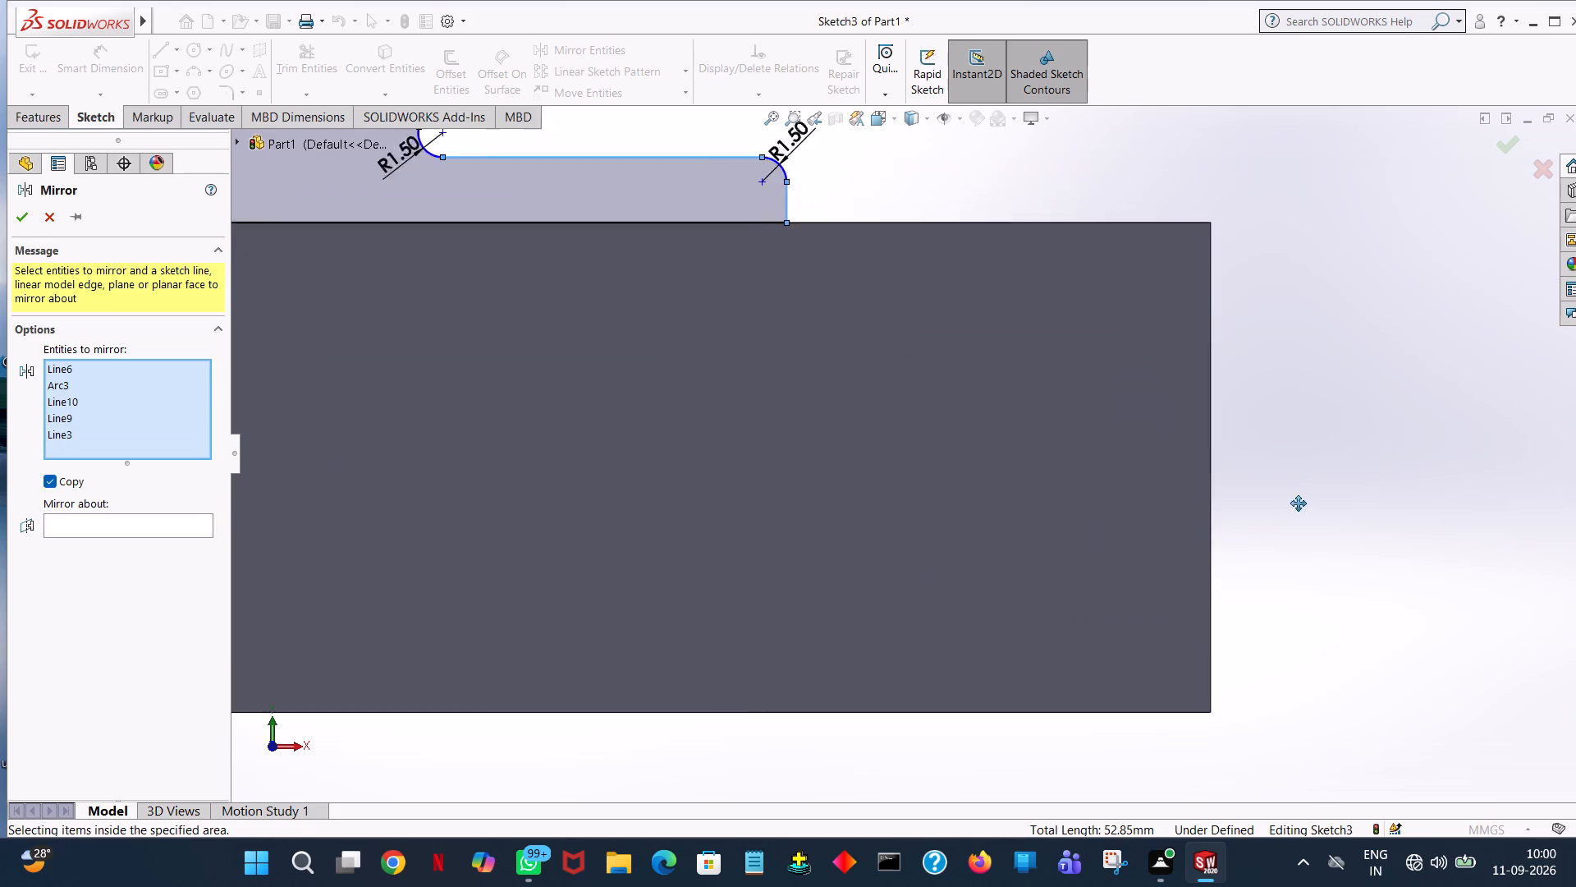
middle_click_drag(1299, 503, 1575, 609, "ctrl")
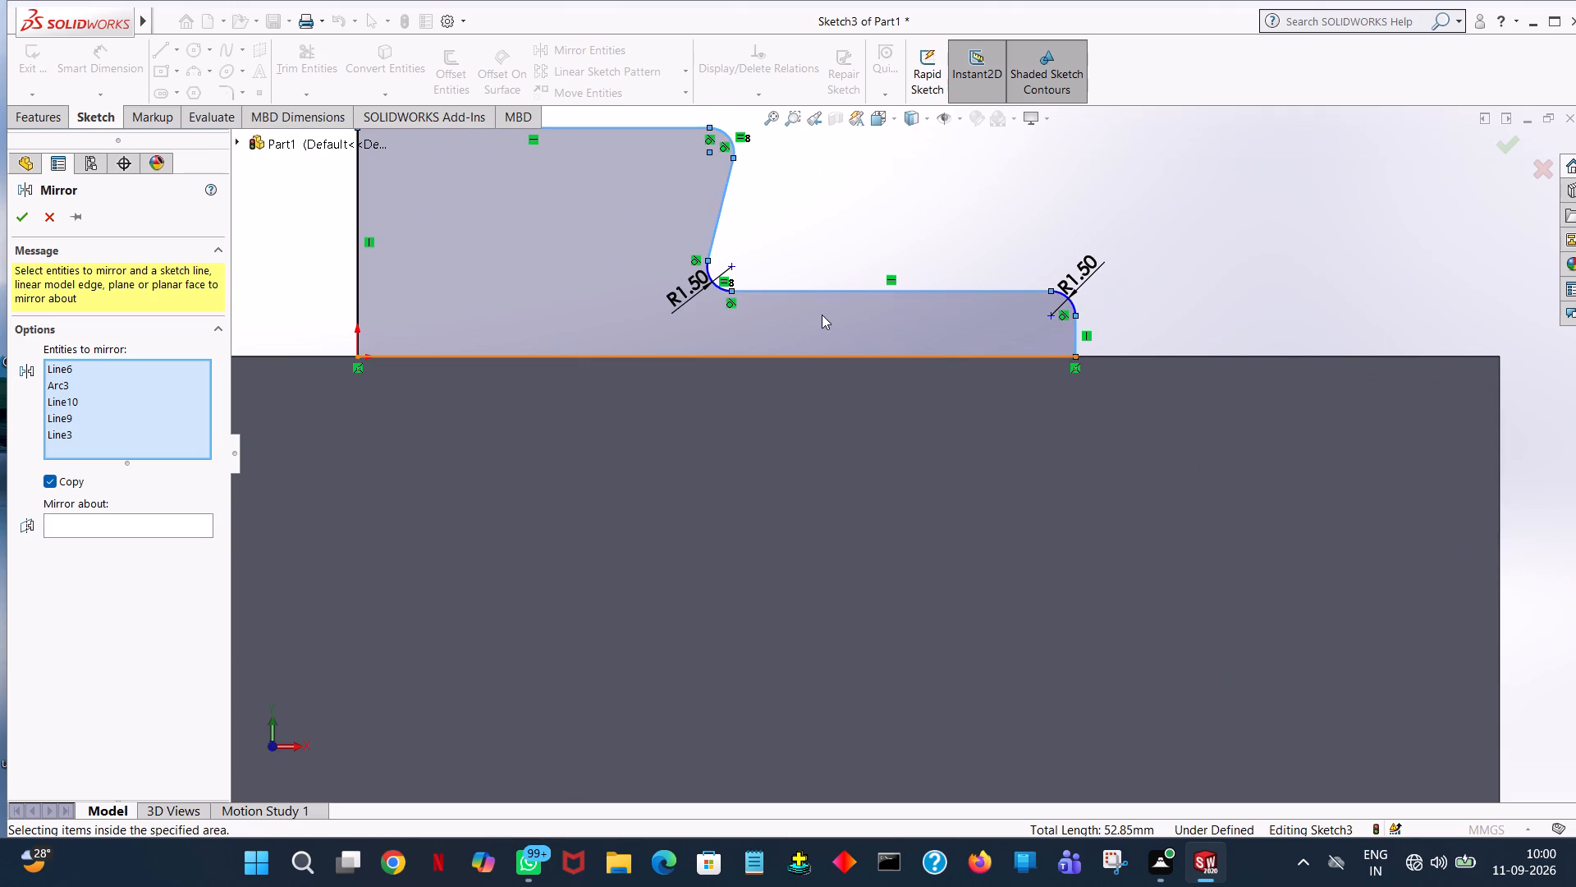
left_click(717, 284)
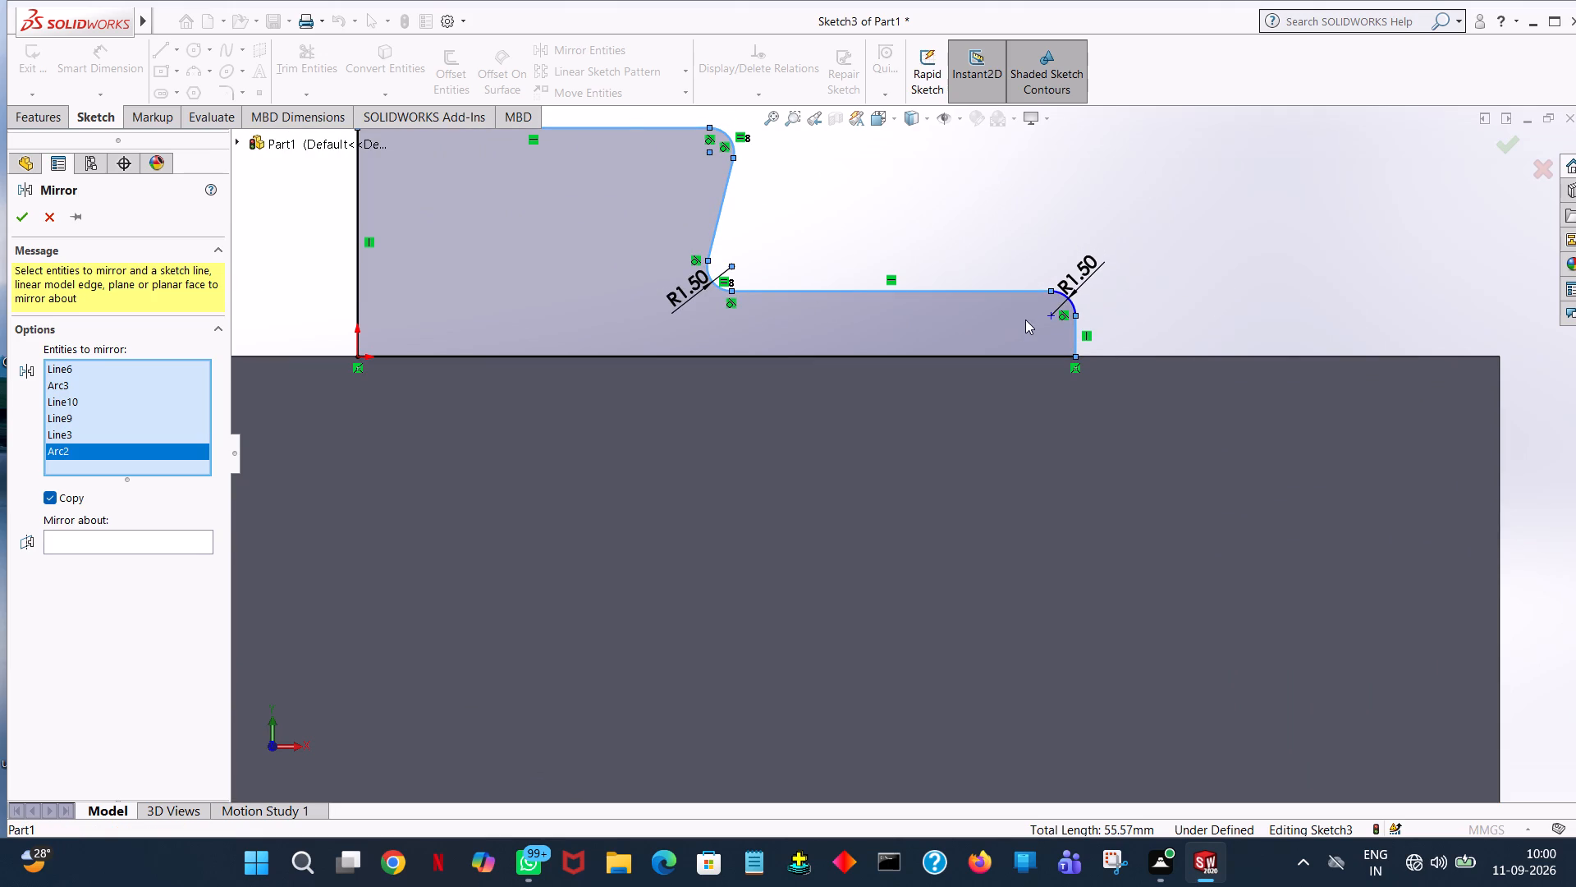
left_click(1070, 303)
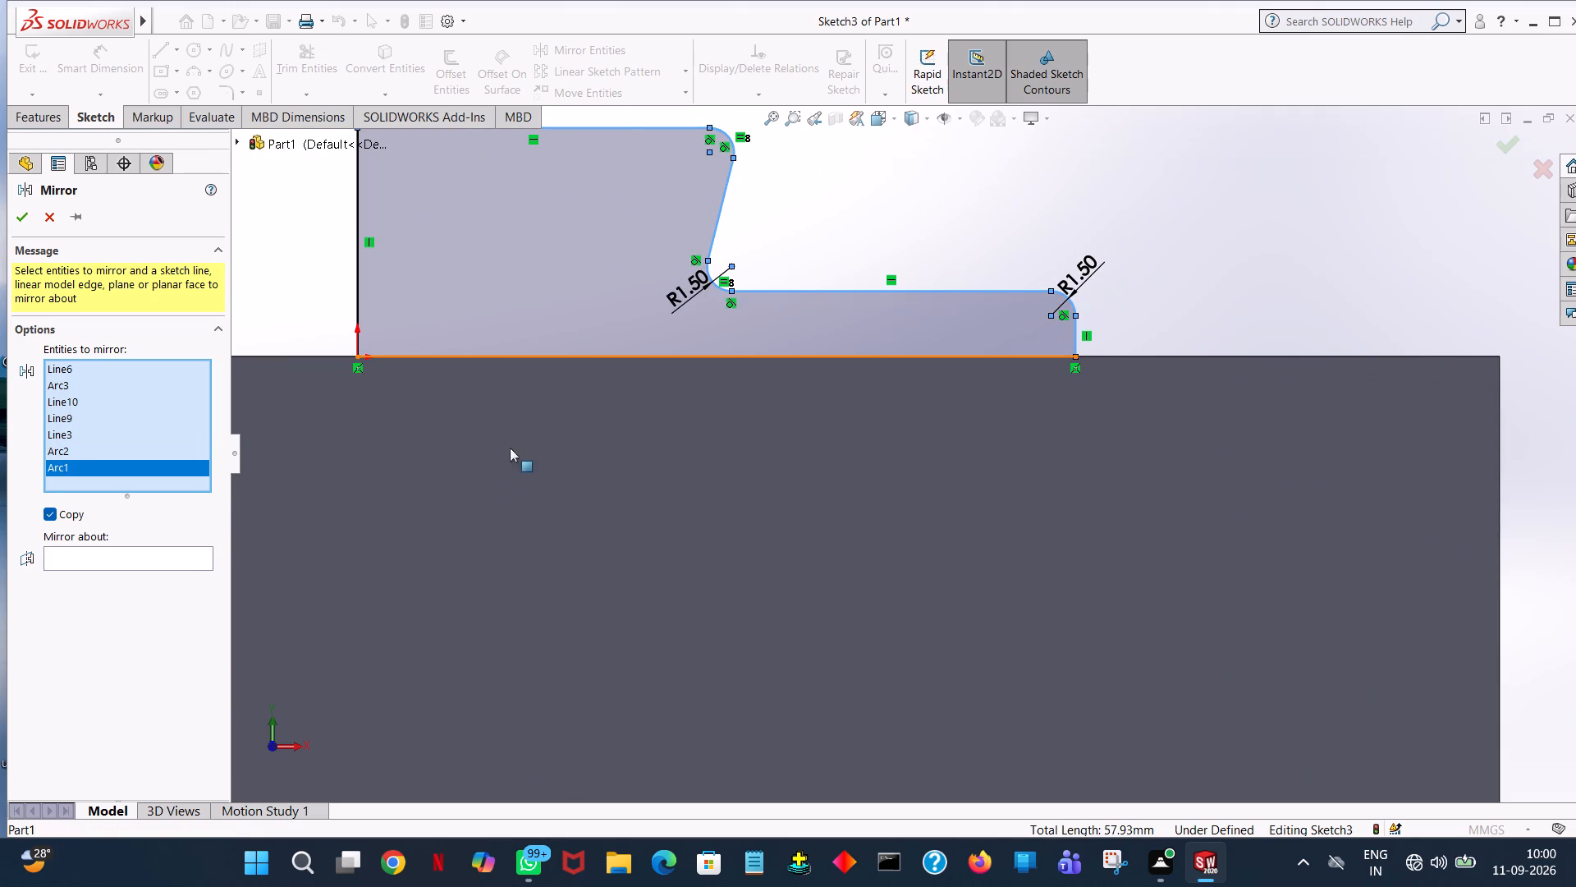
left_click(127, 572)
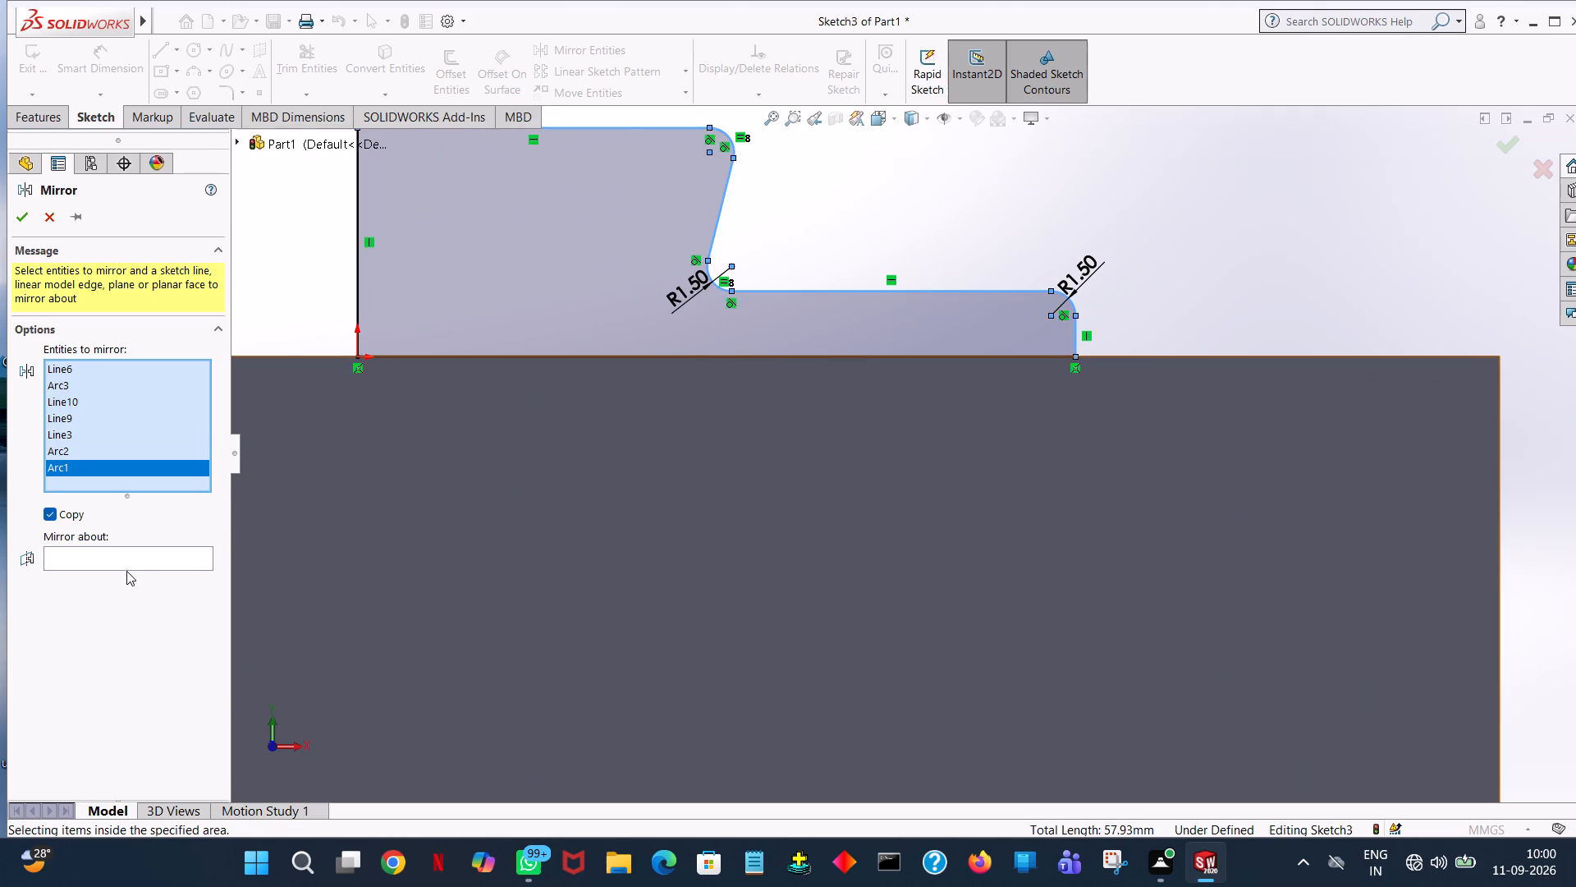
left_click(126, 562)
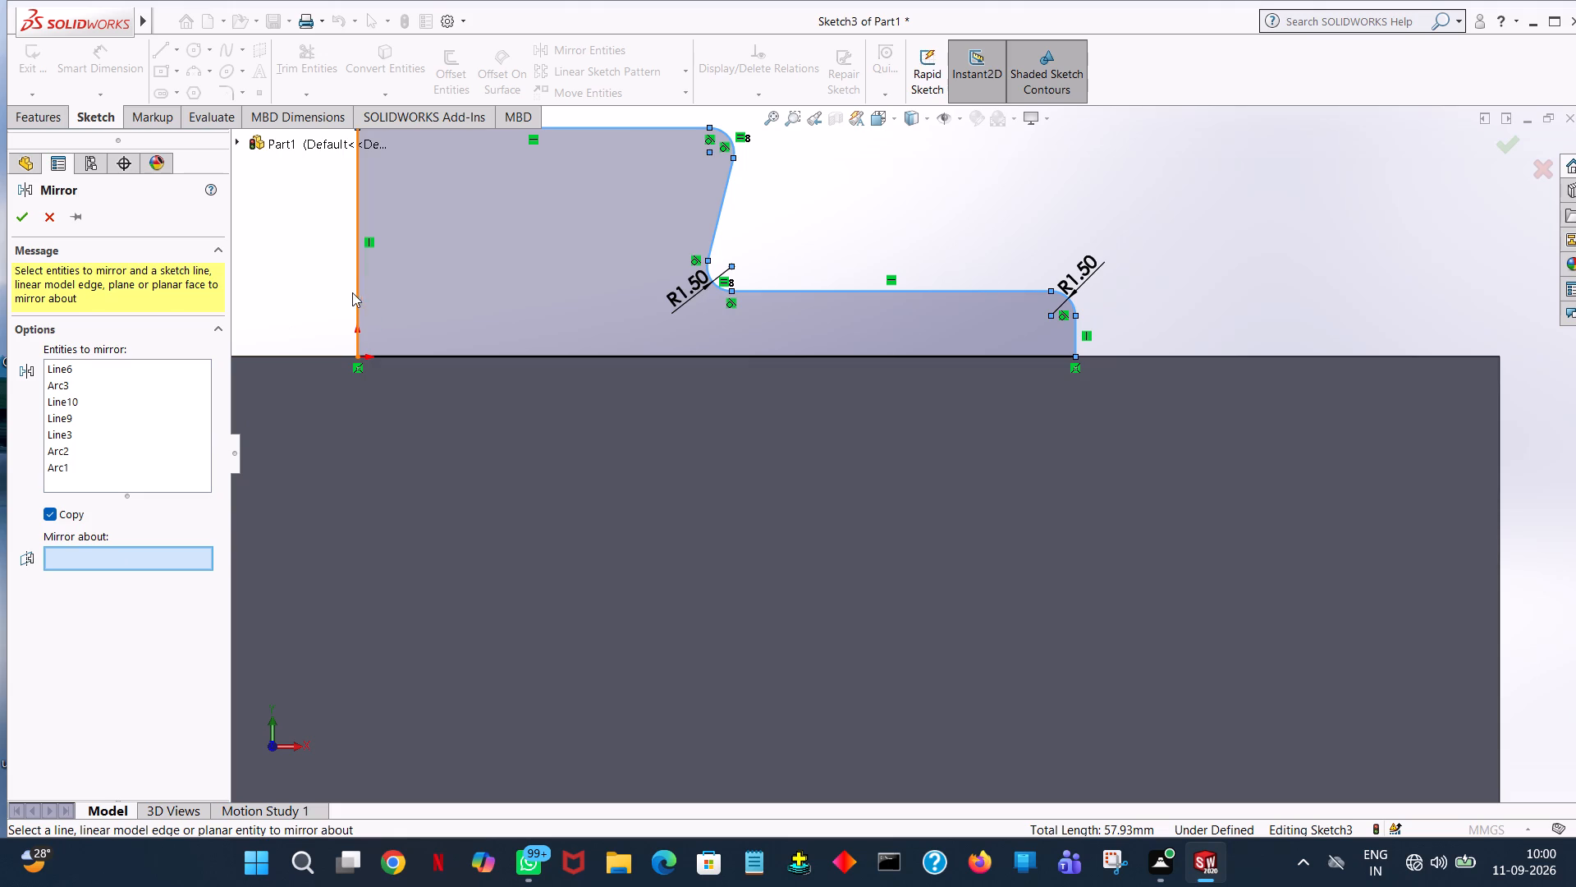
left_click(360, 294)
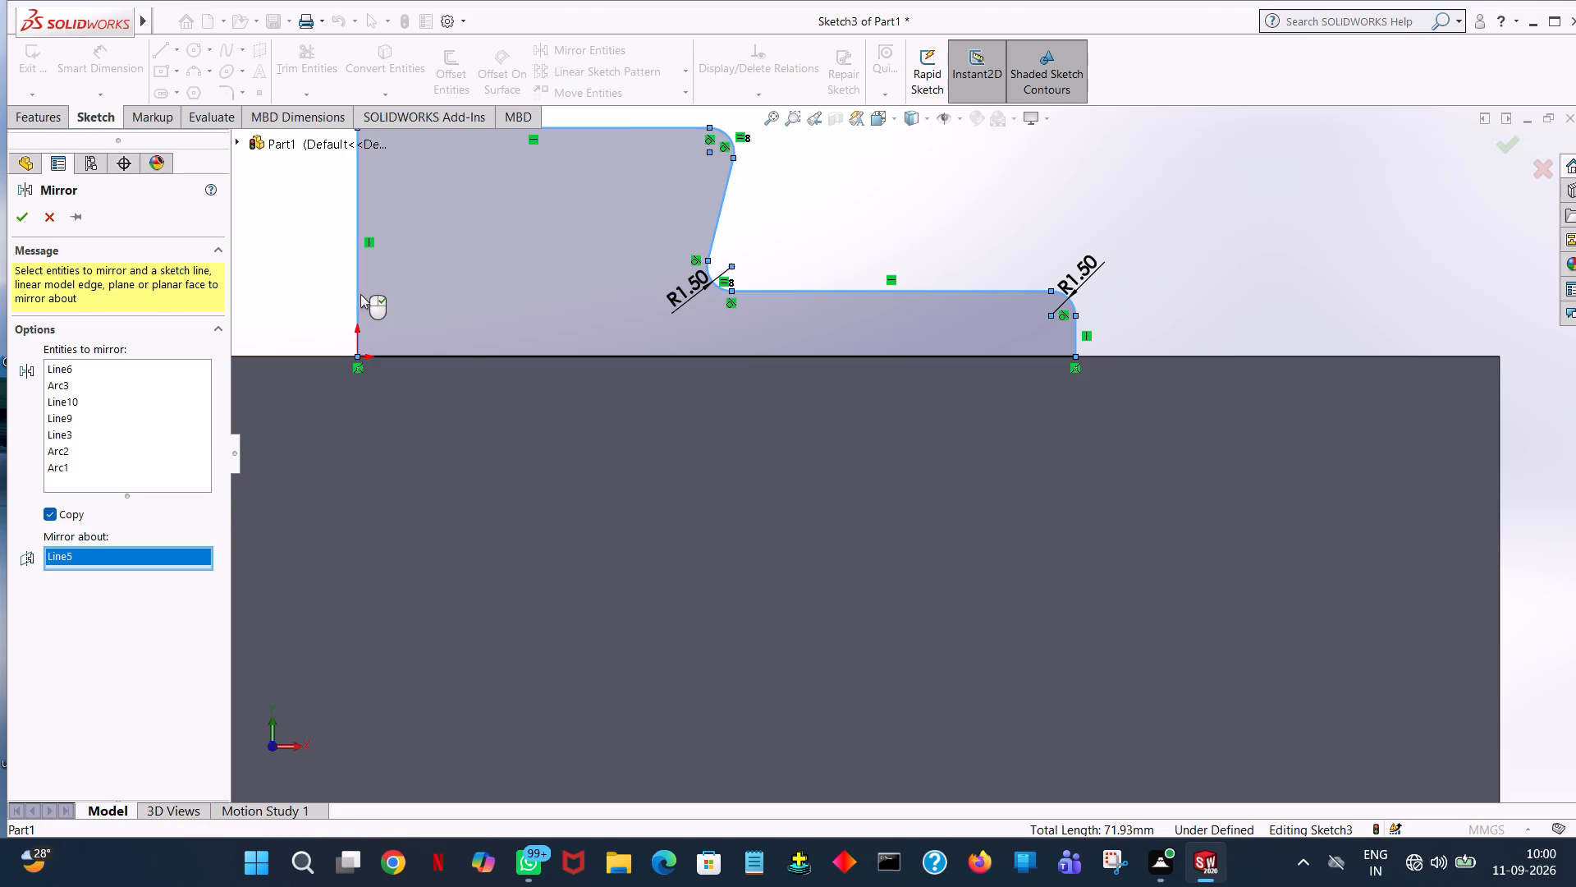
scroll(360, 294, "down", 6, "ctrl")
scroll(360, 294, "up", 8, "ctrl")
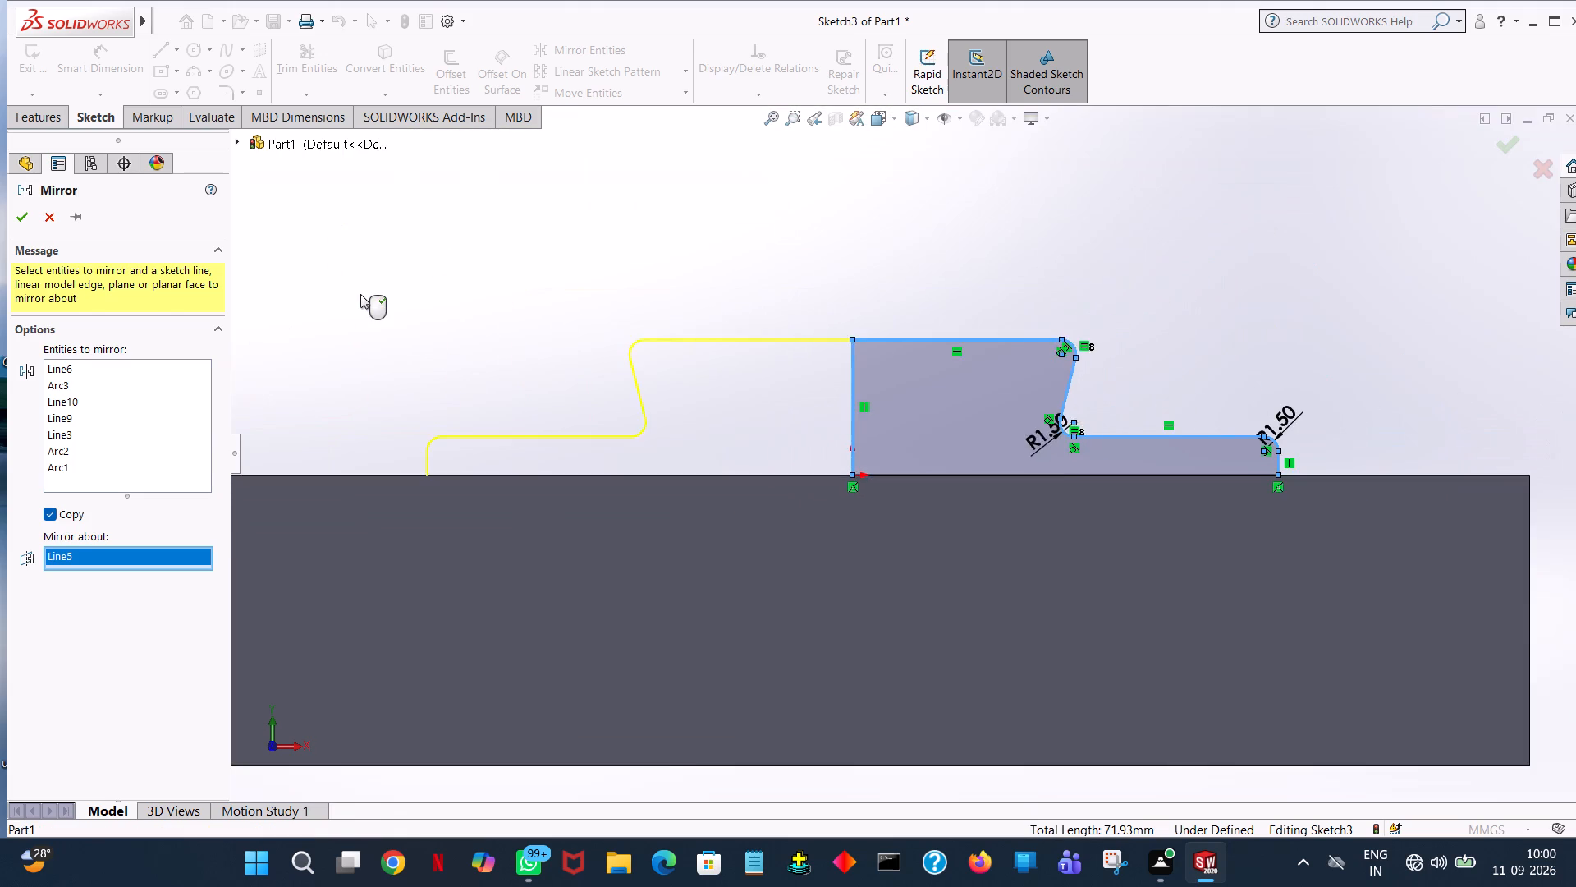
scroll(360, 294, "up", 2, "ctrl")
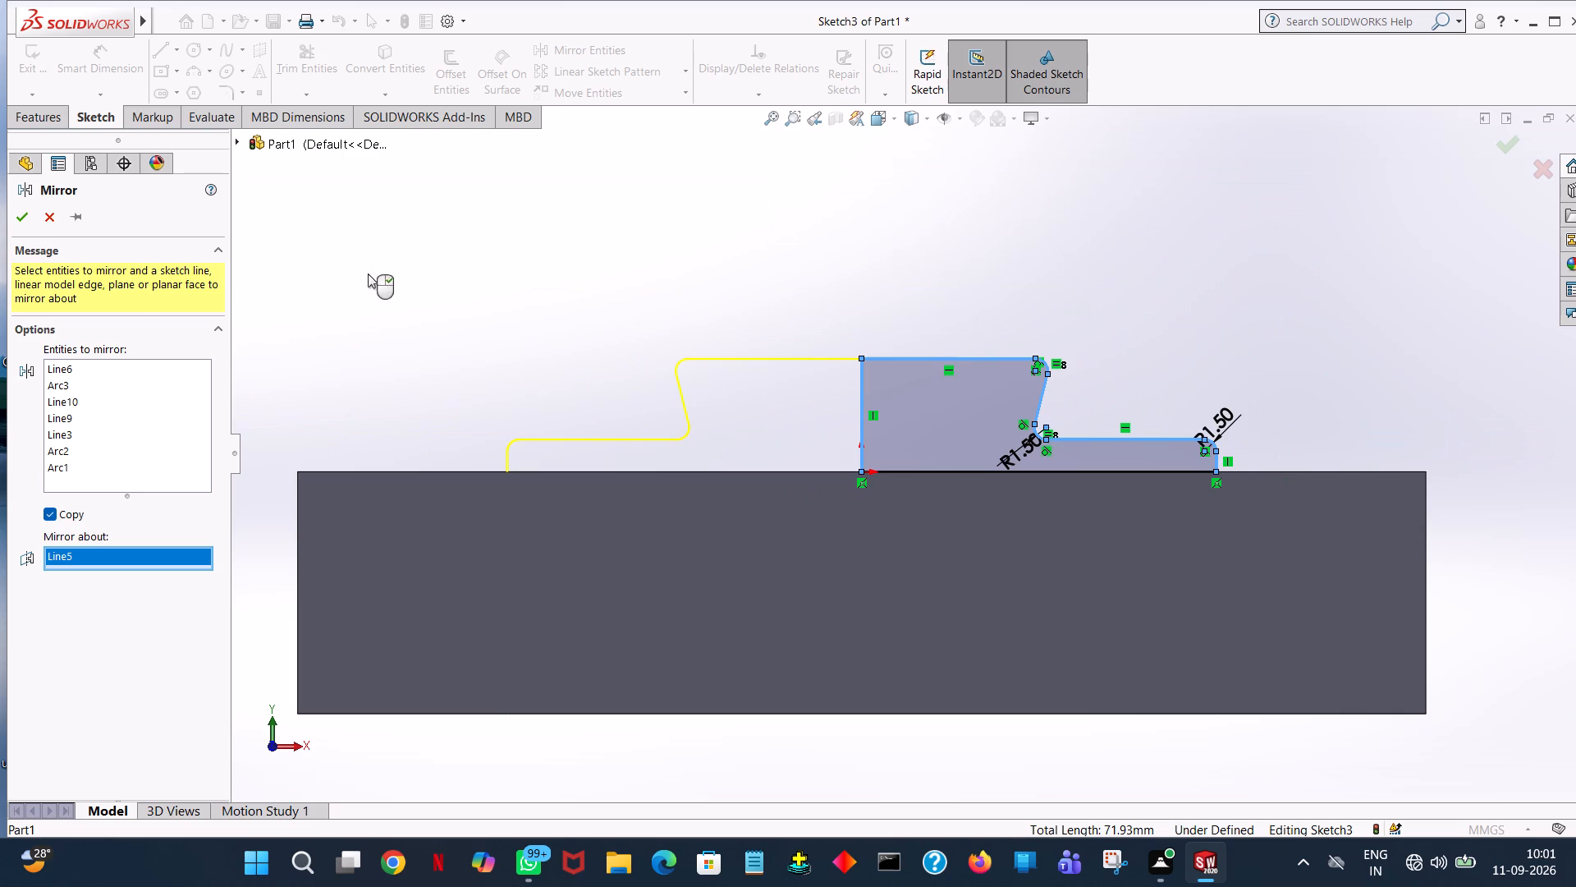
left_click(18, 215)
left_click(707, 274)
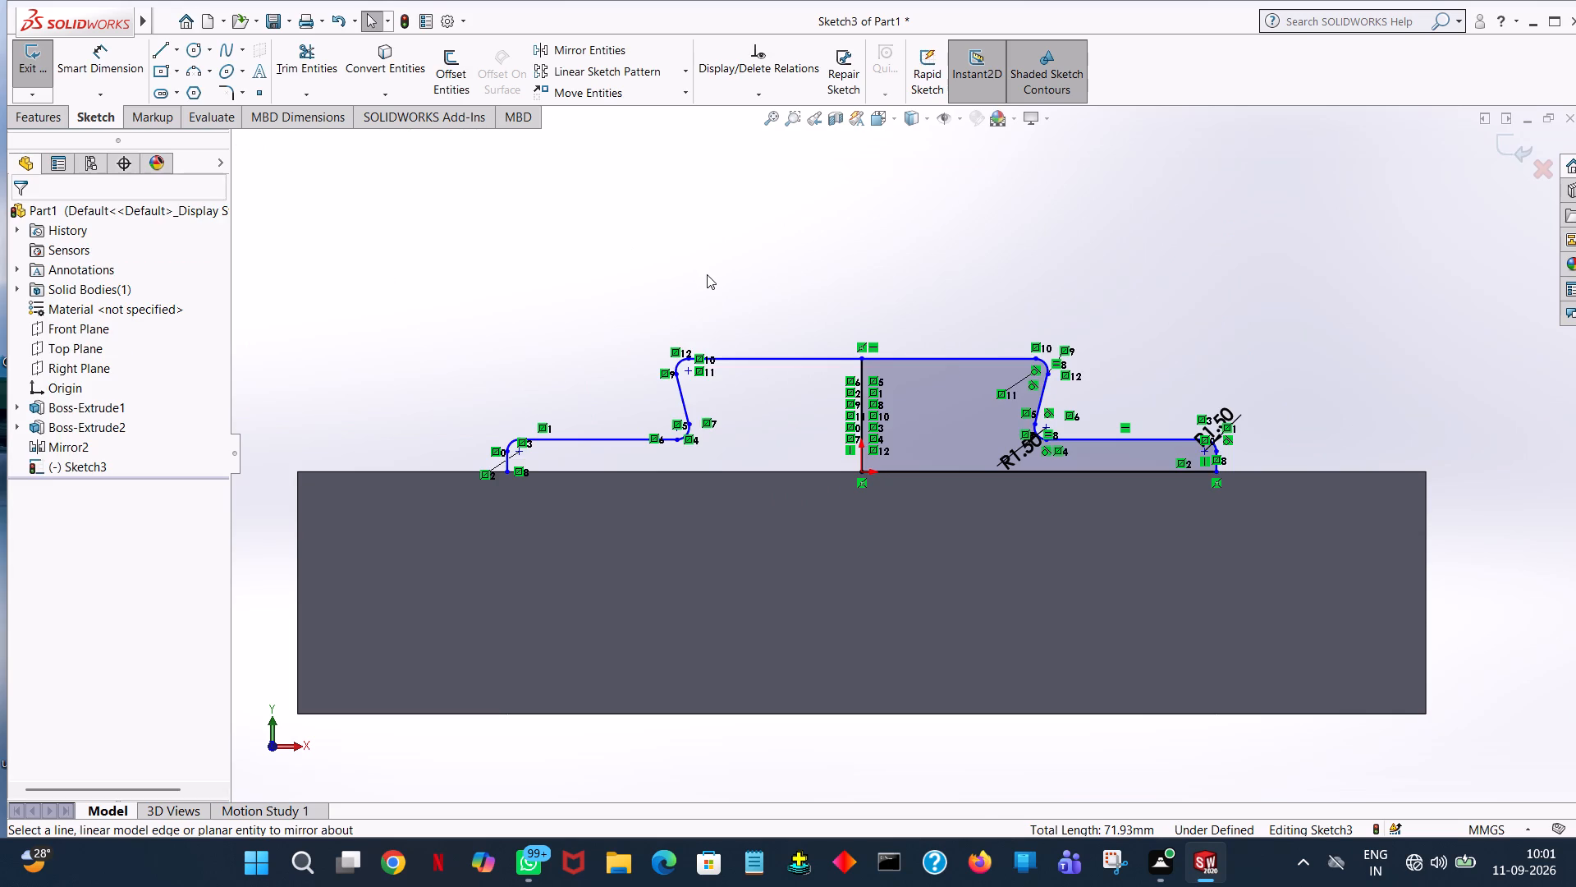
Trim away the vertical centre line between the origin and the top line of the profile.
middle_click_drag(1087, 315, 1048, 352)
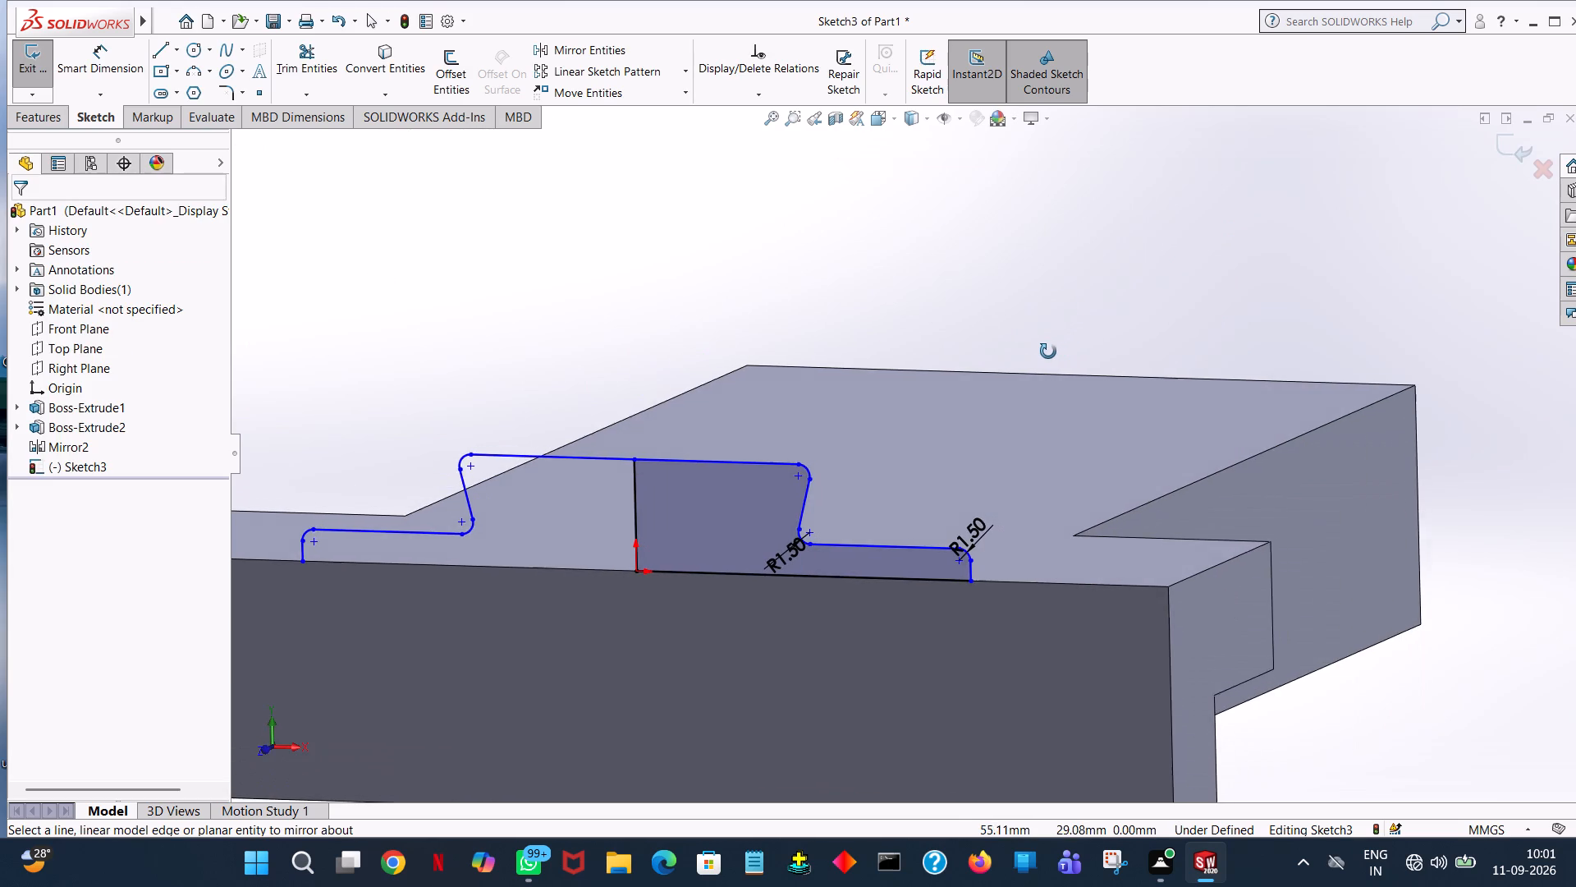
middle_click_drag(1048, 352, 1074, 345)
left_click(1030, 306)
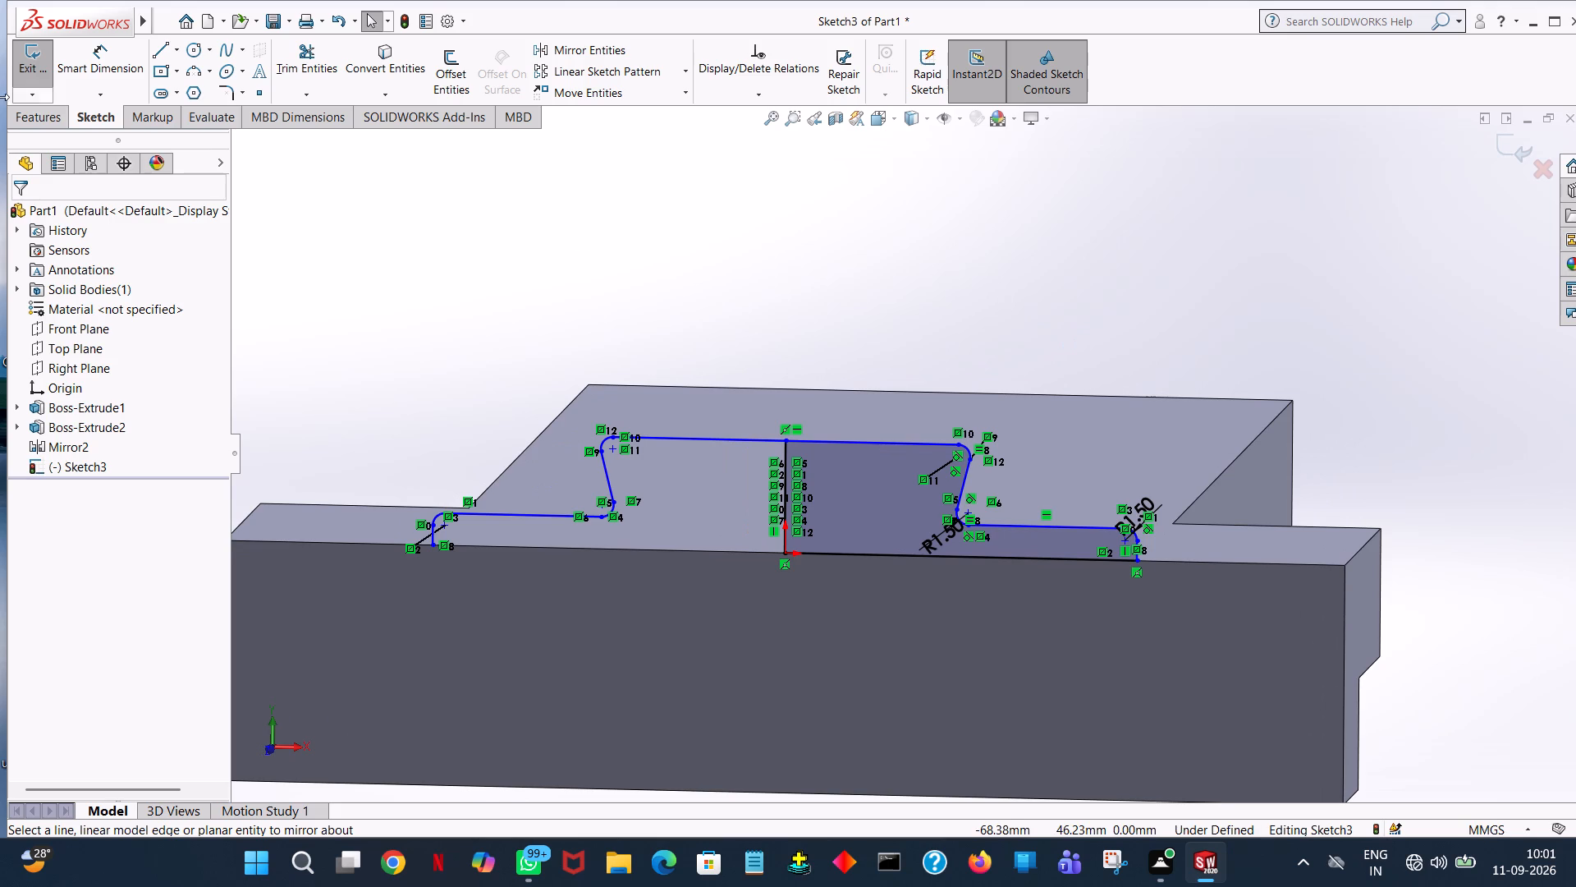
left_click(47, 113)
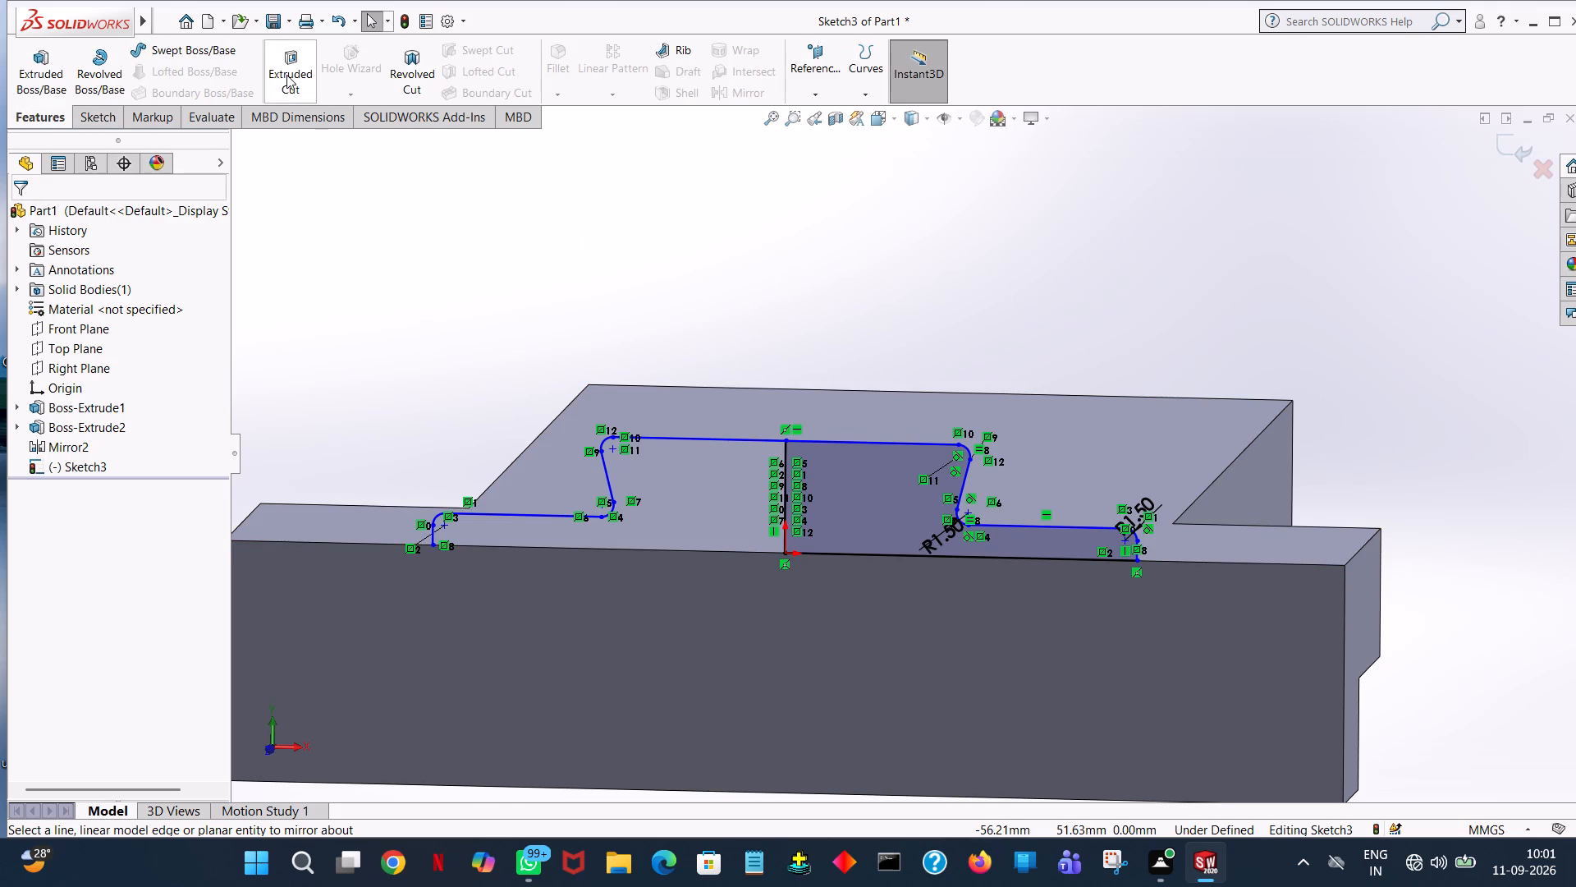
left_click(94, 116)
left_click(308, 50)
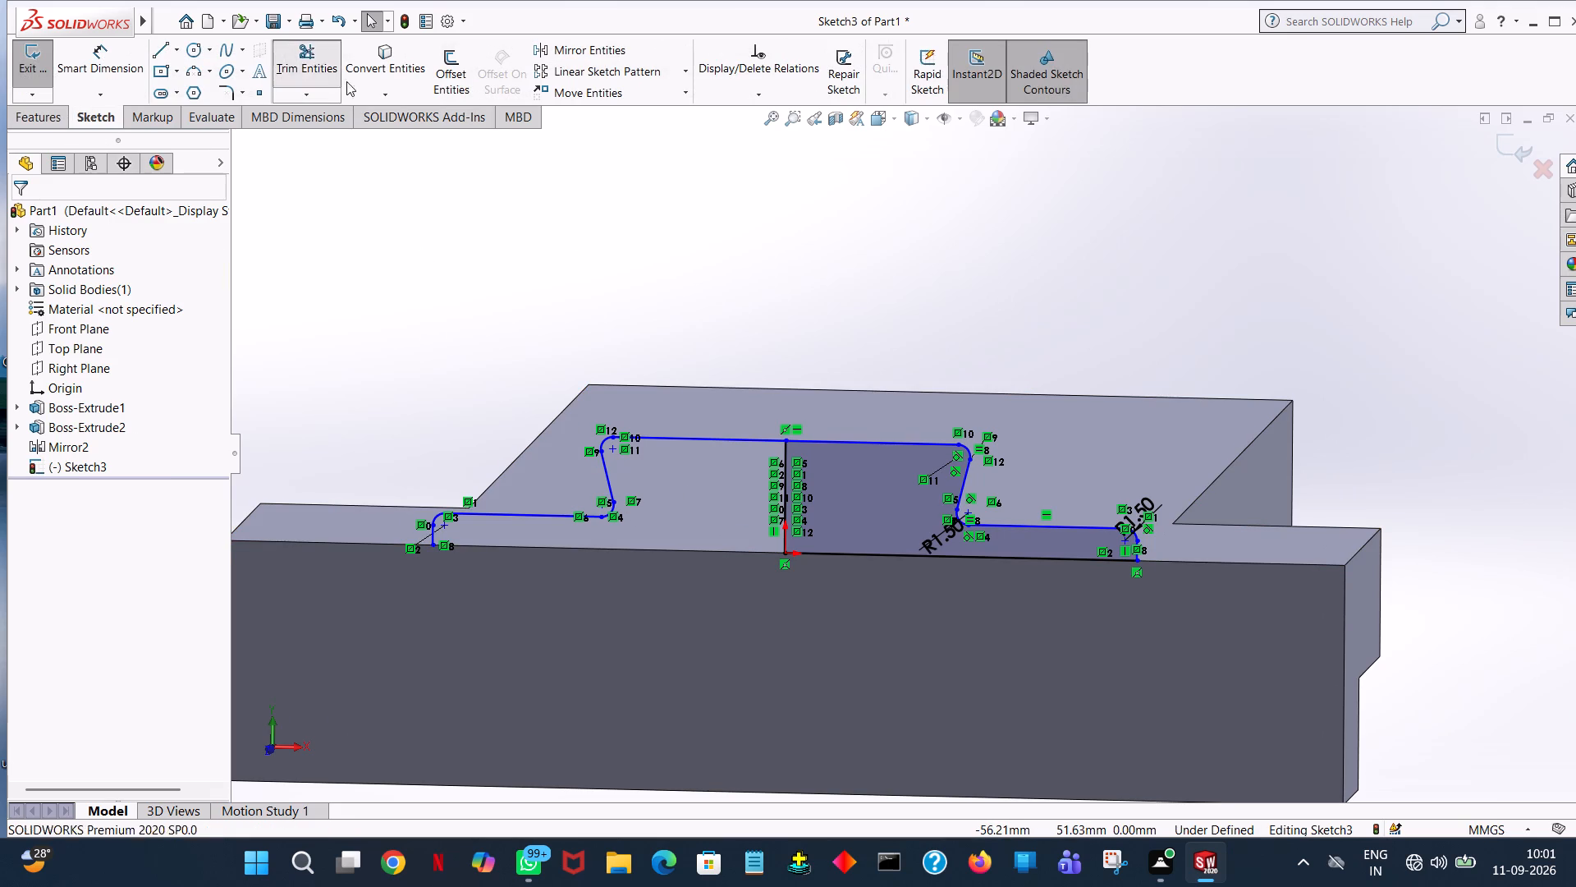
left_click(781, 457)
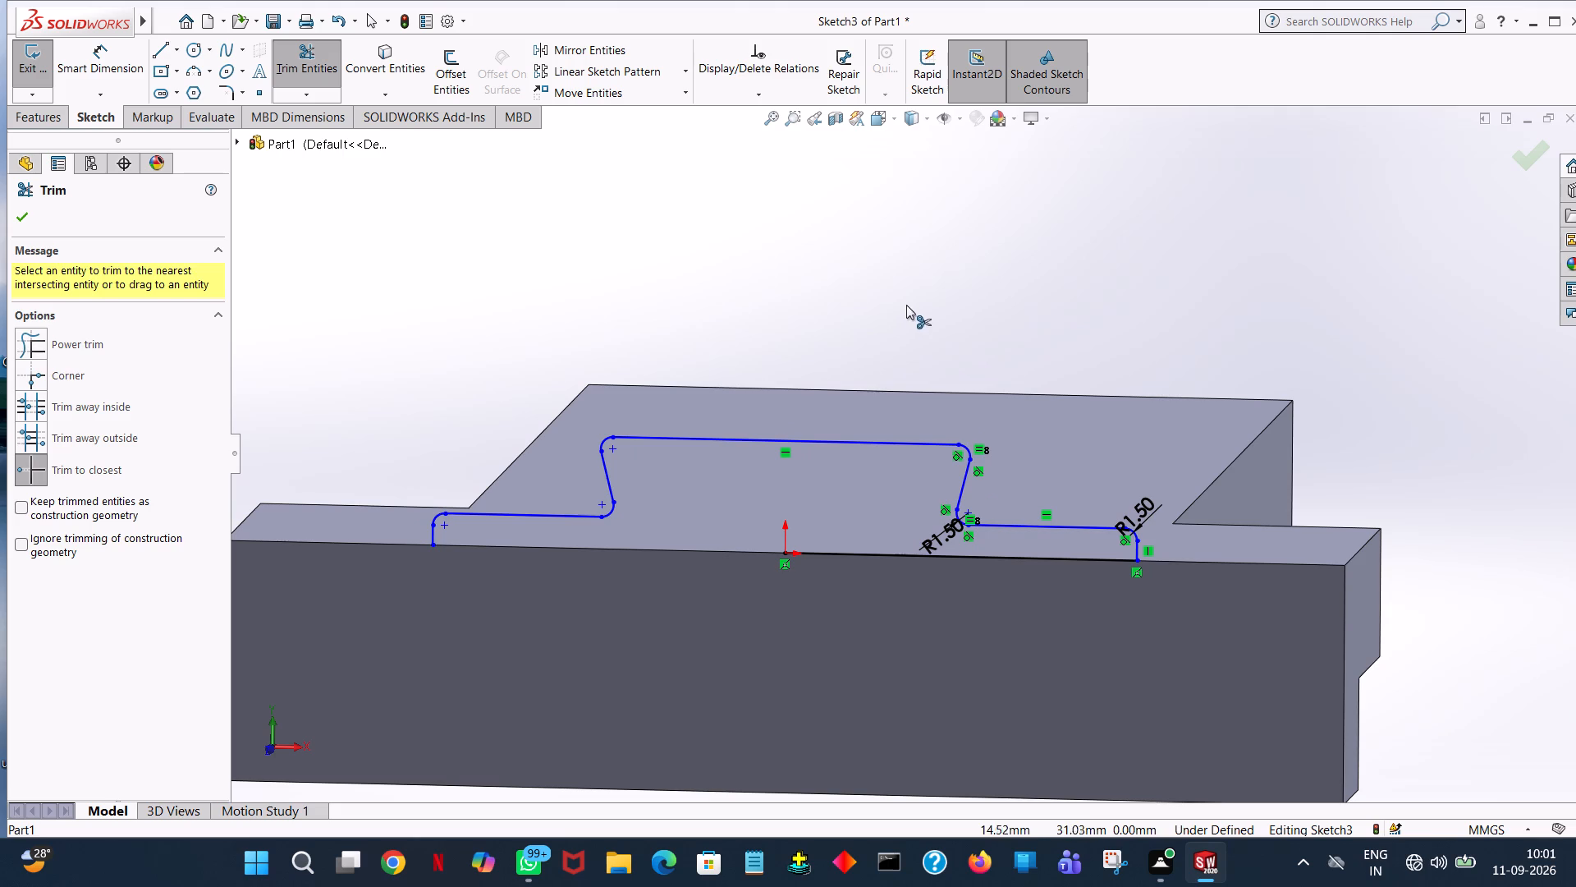
left_click(946, 287)
Dimension the short vertical line and the outer corner fillet of the mirrored lower step.
middle_click_drag(960, 293, 993, 273)
middle_click_drag(987, 273, 957, 263)
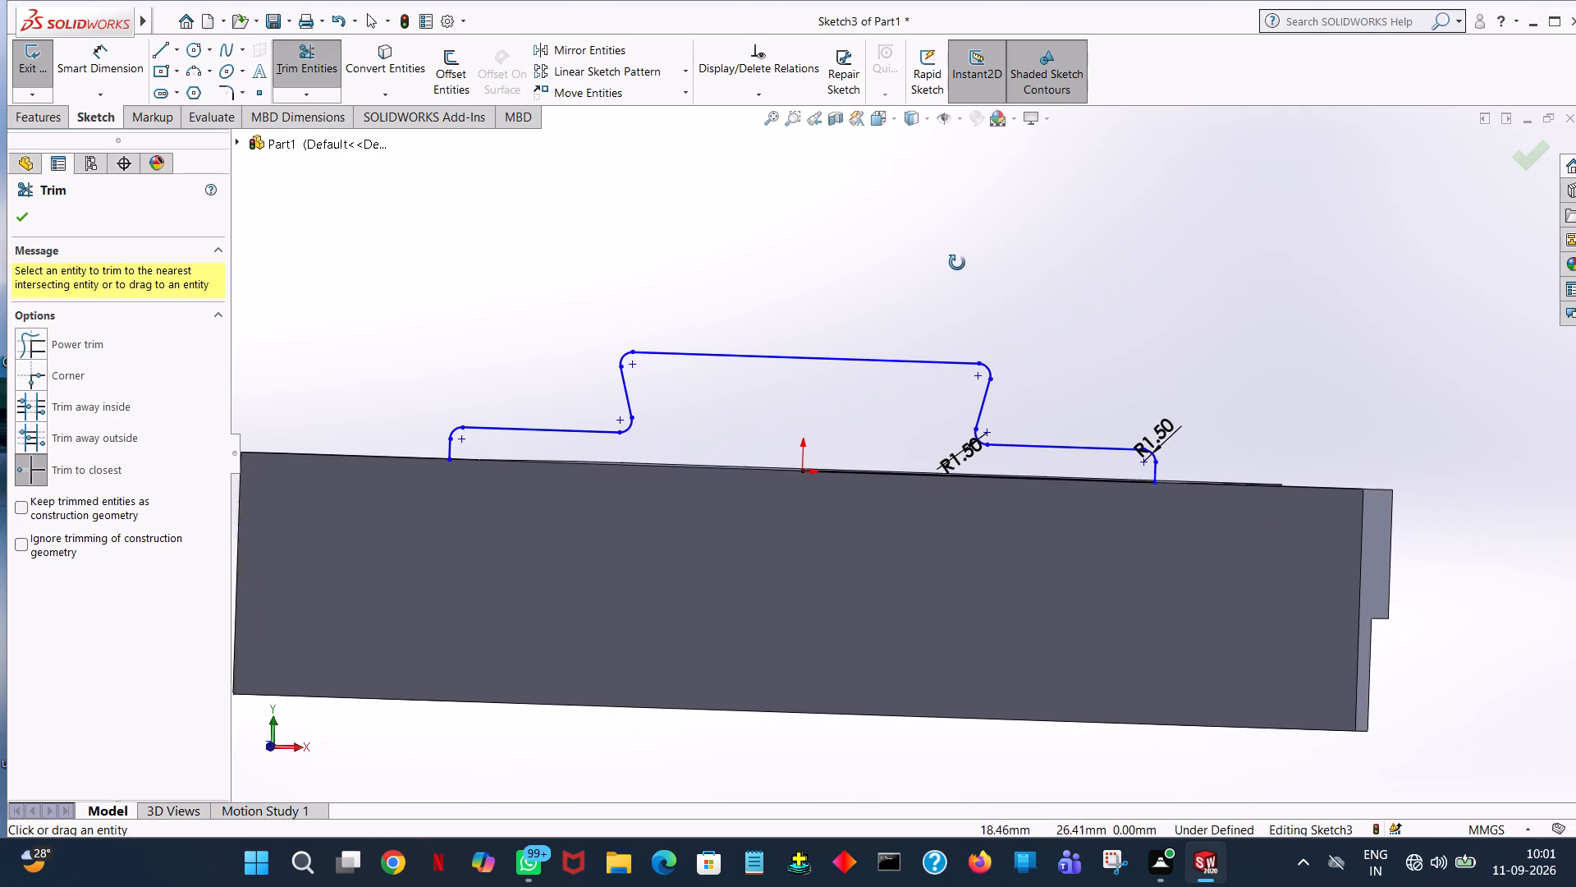
middle_click_drag(957, 263, 964, 264)
left_click(98, 79)
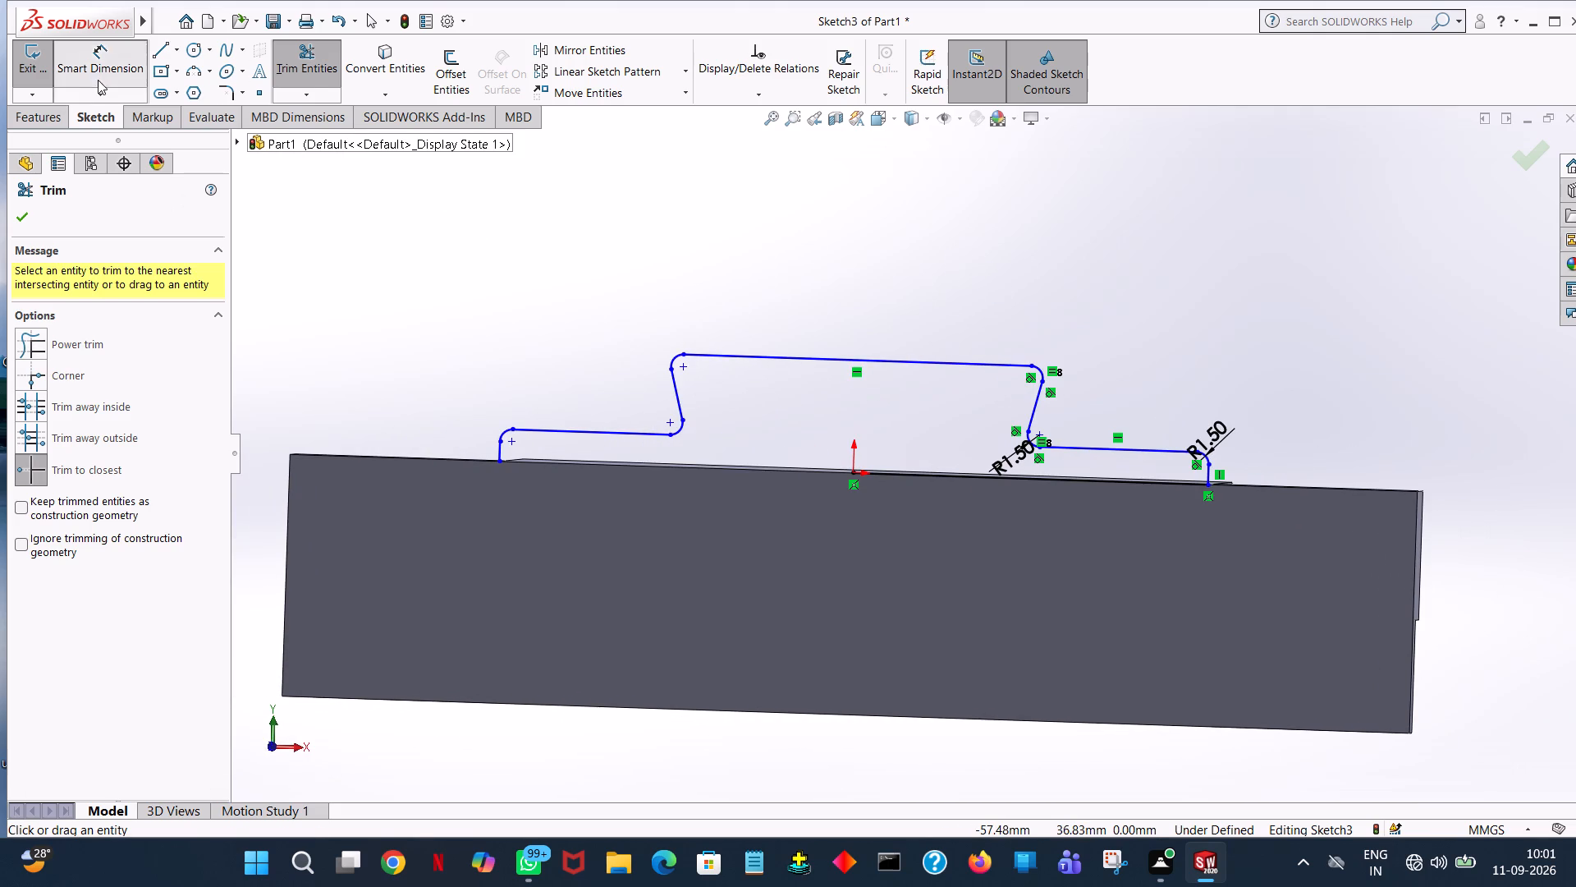
left_click(498, 453)
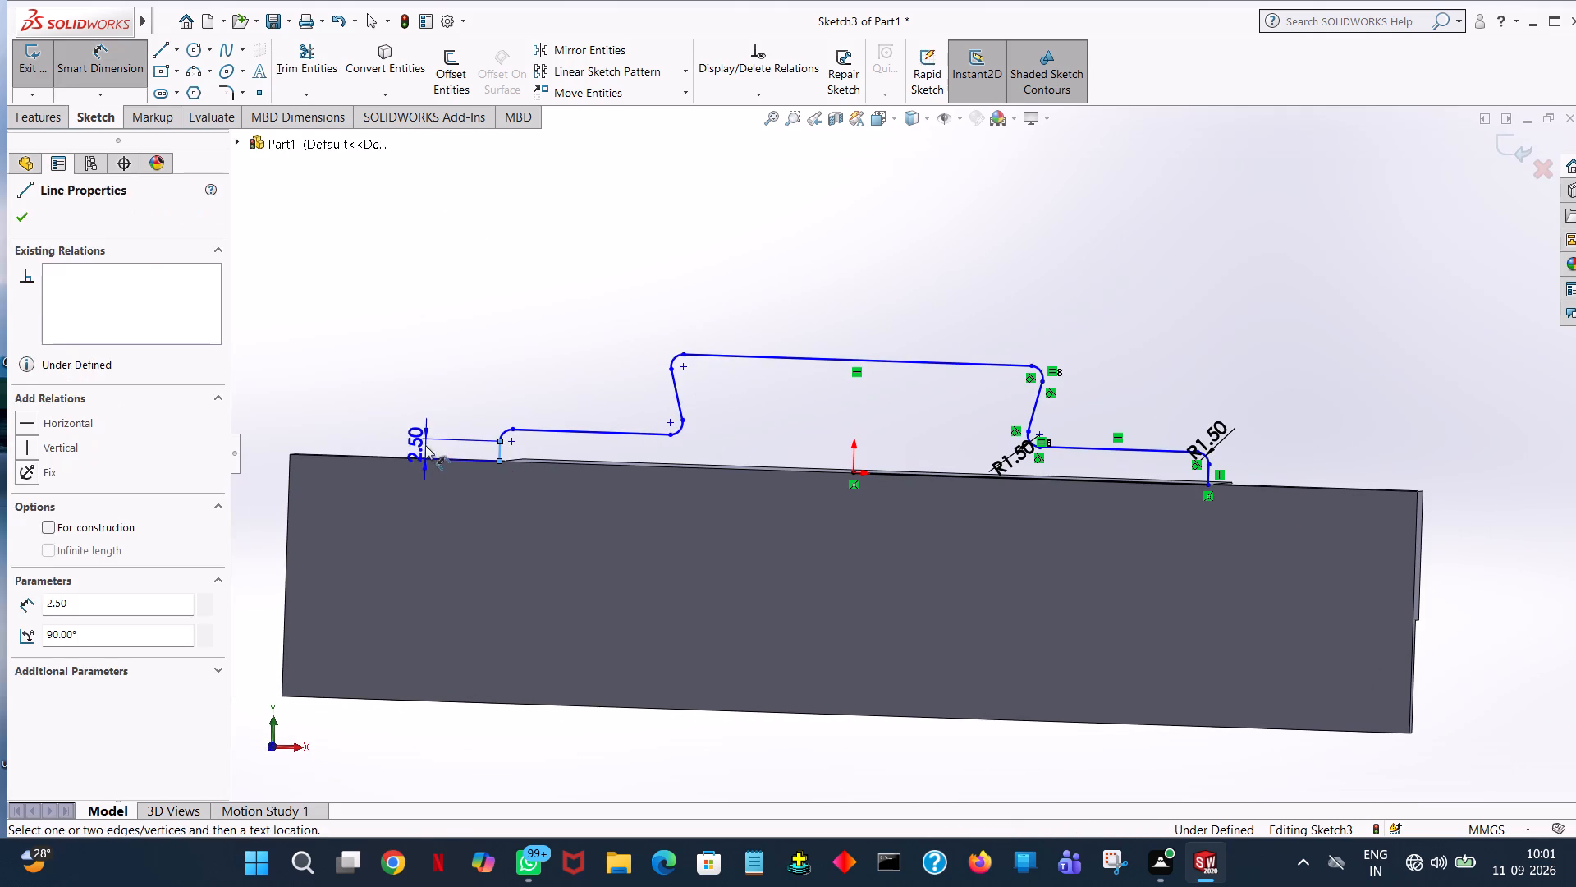
left_click(405, 439)
left_click(332, 411)
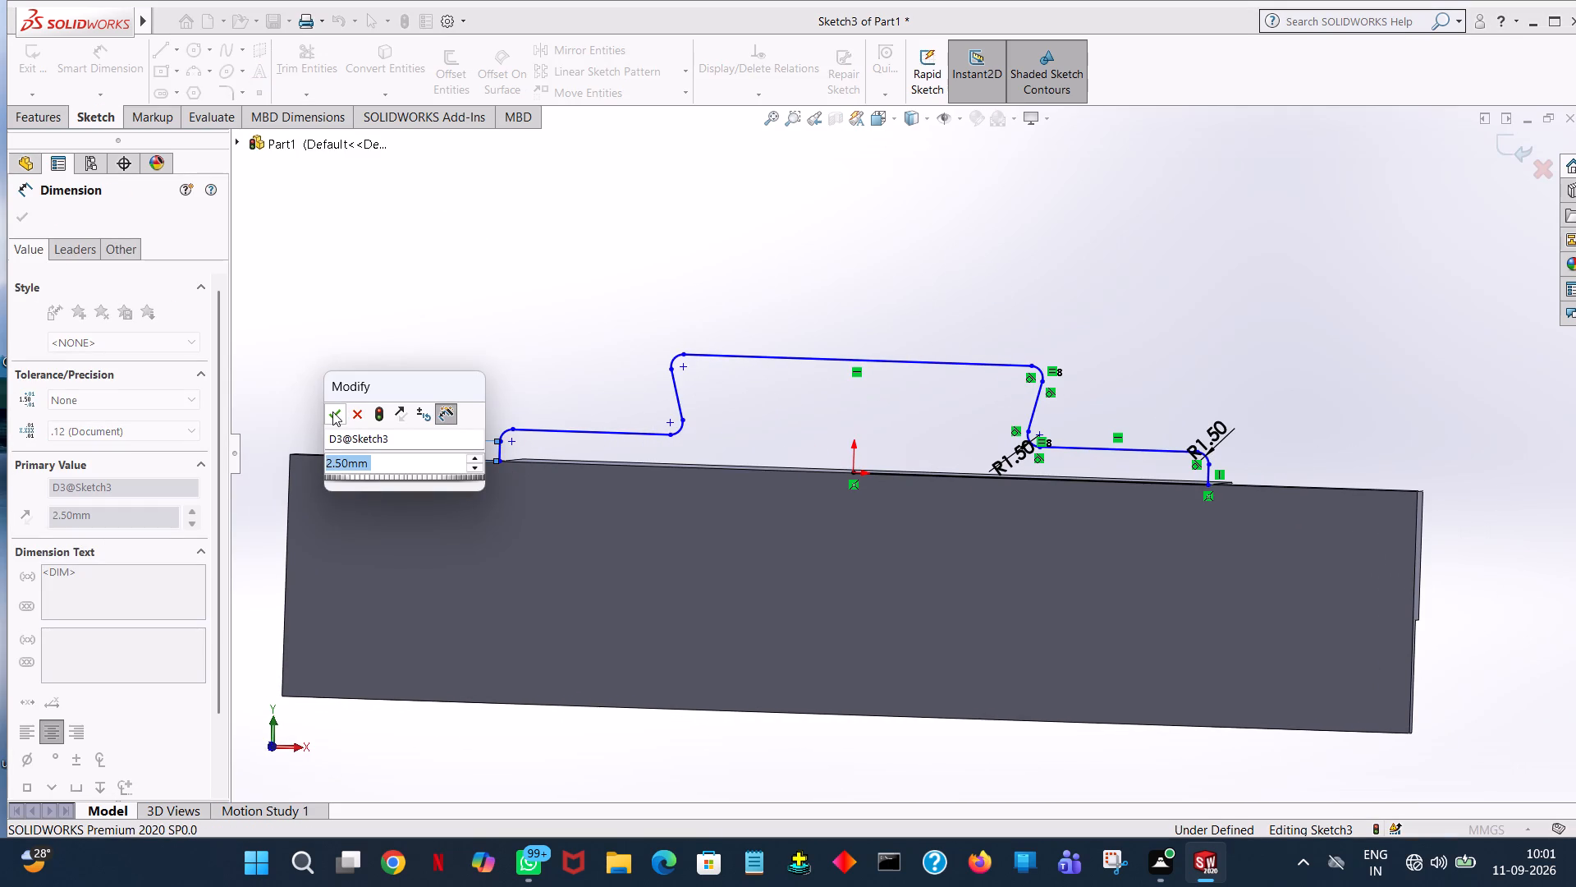
left_click(504, 432)
left_click(423, 376)
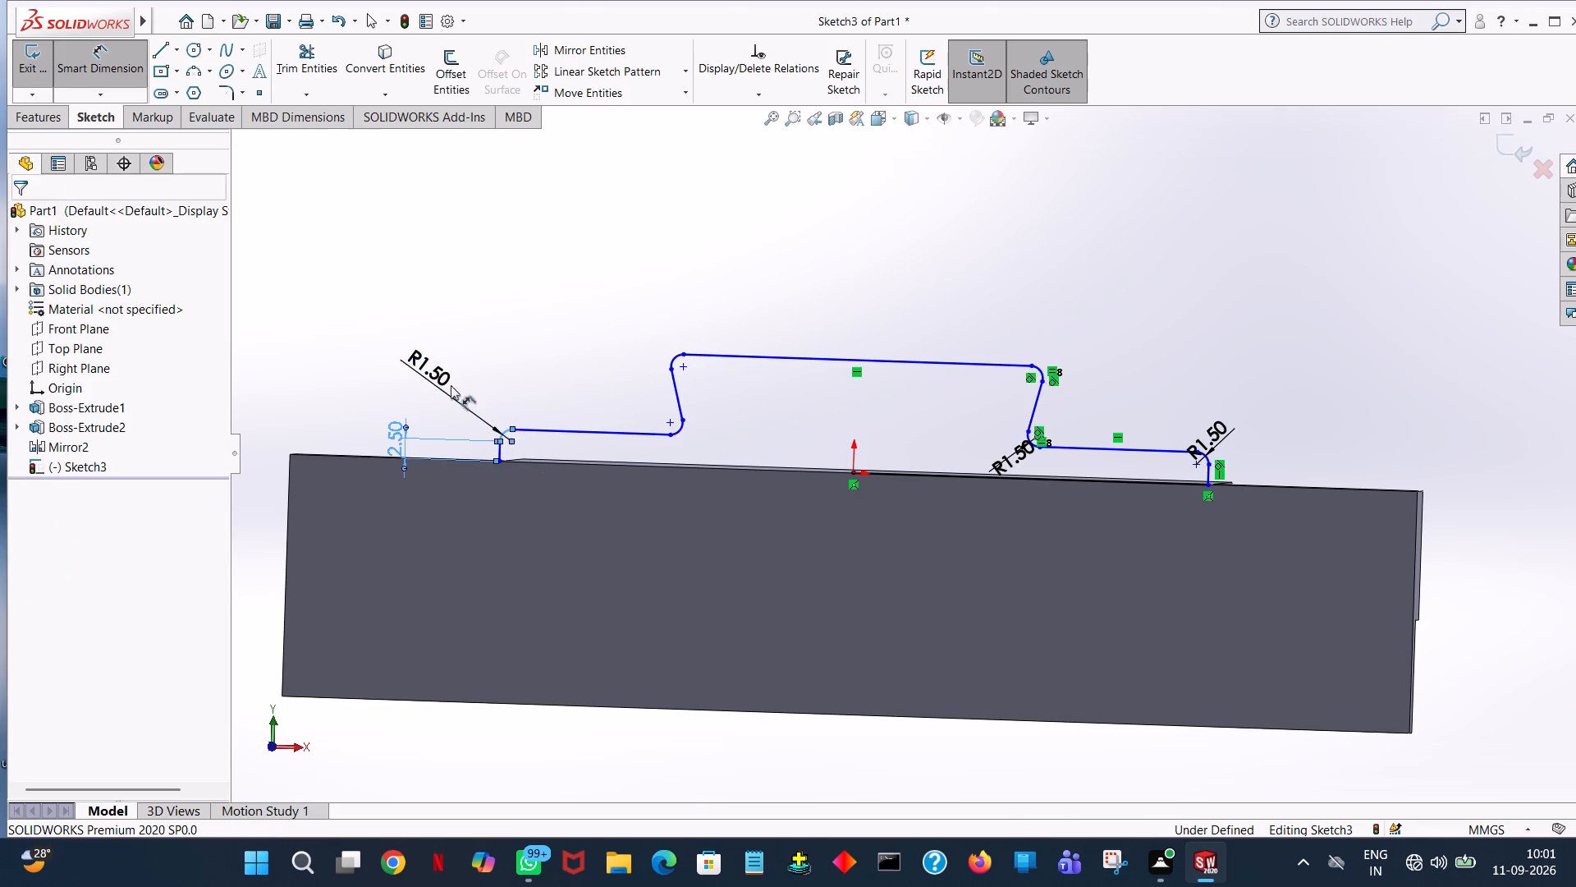
left_click(346, 353)
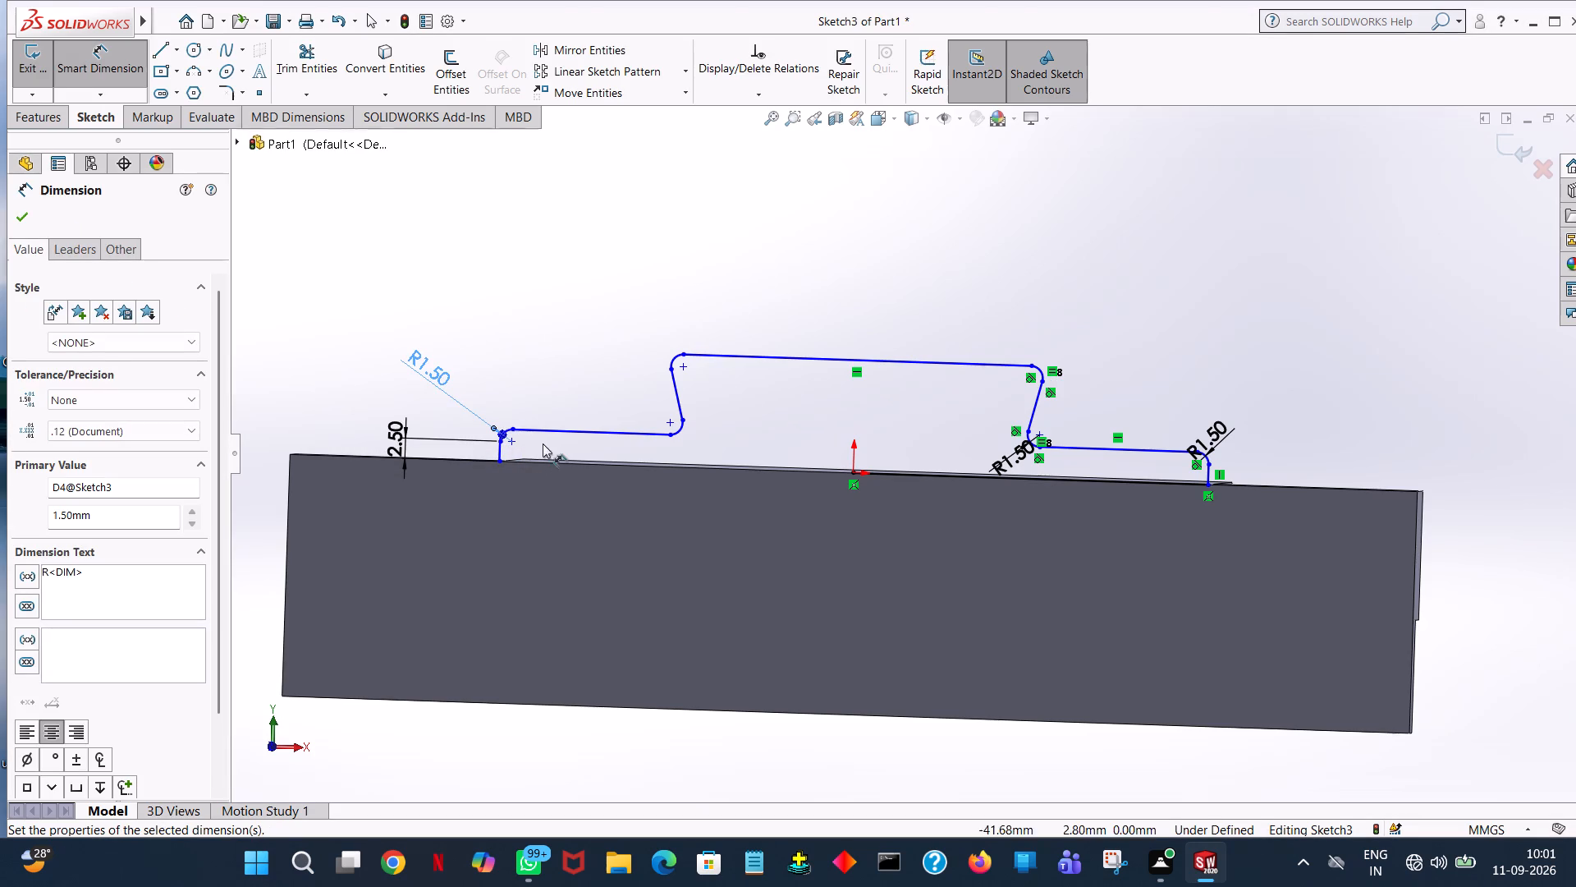
Dimension the lengths of the mirrored lower step's horizontal line and the profile's full top line.
left_click(558, 430)
left_click(535, 355)
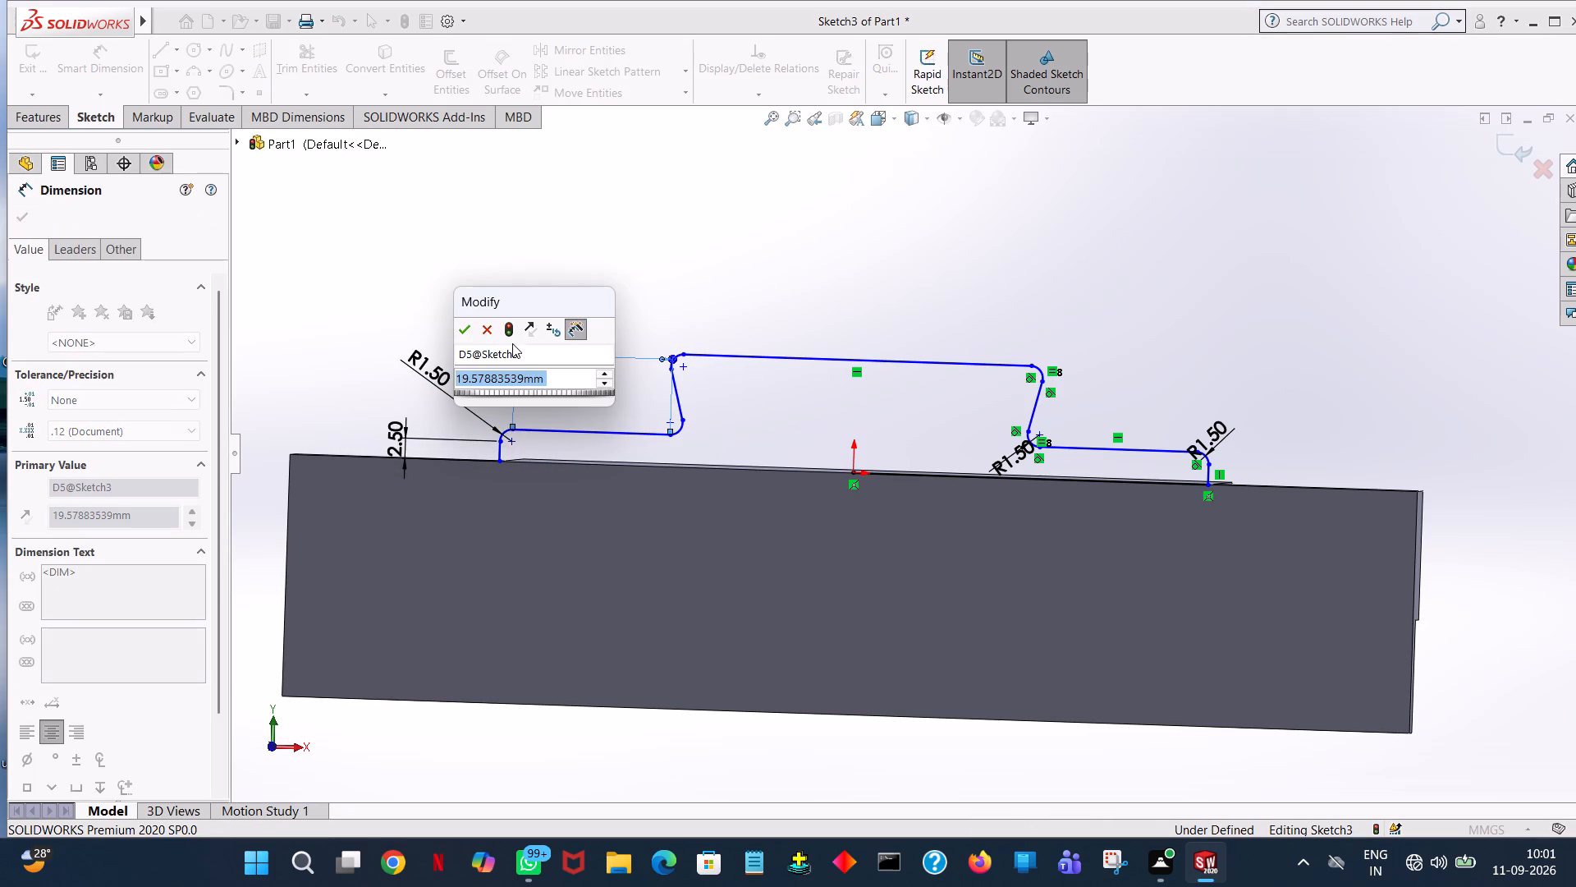
left_click(466, 332)
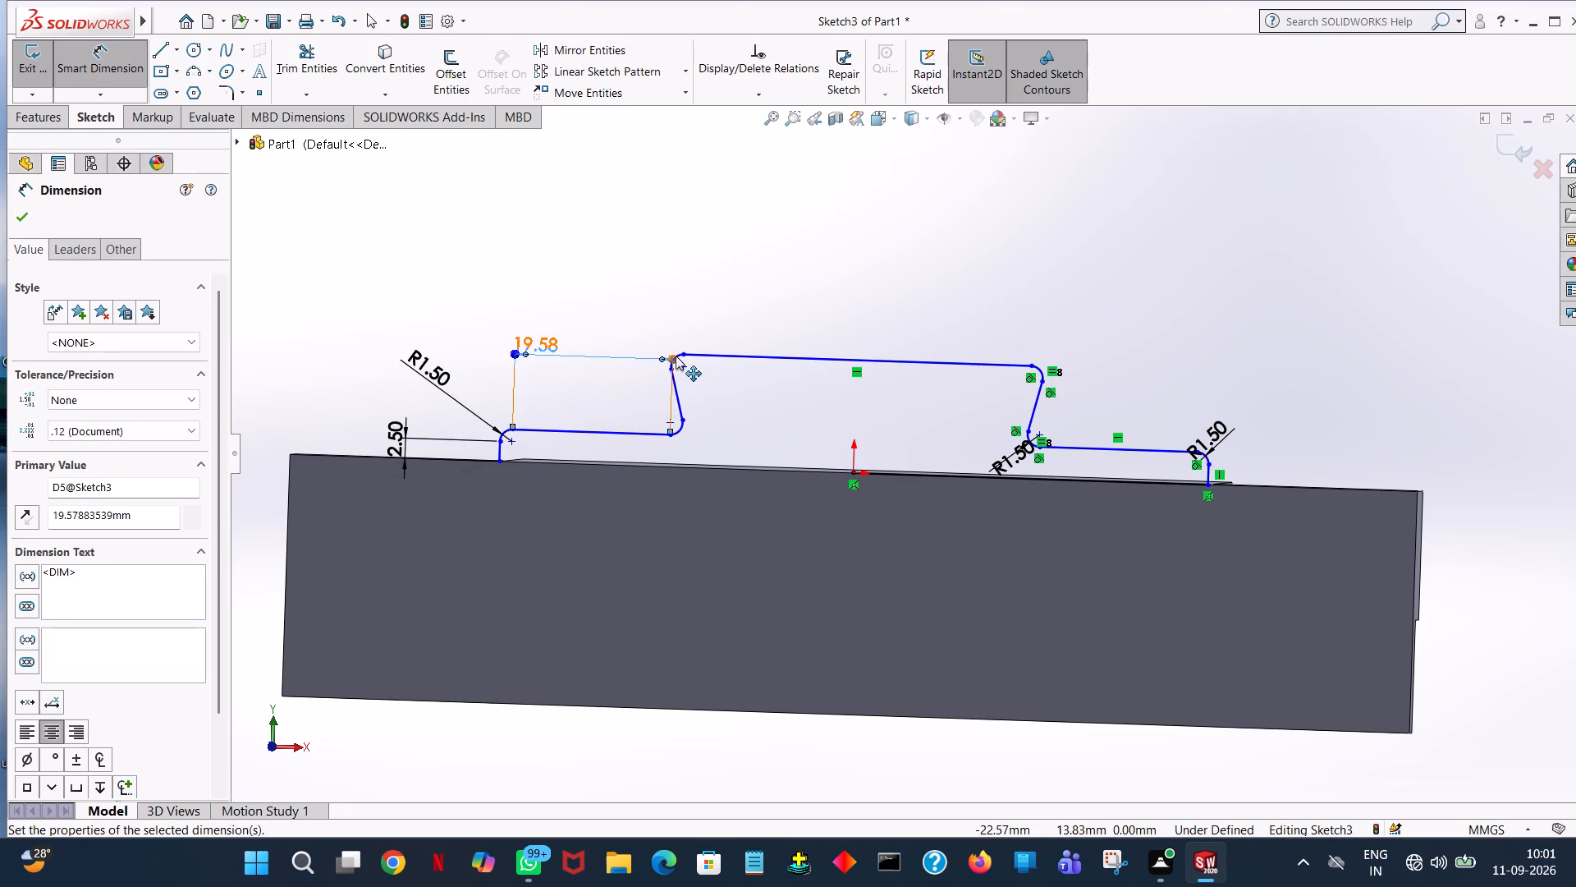
left_click(769, 361)
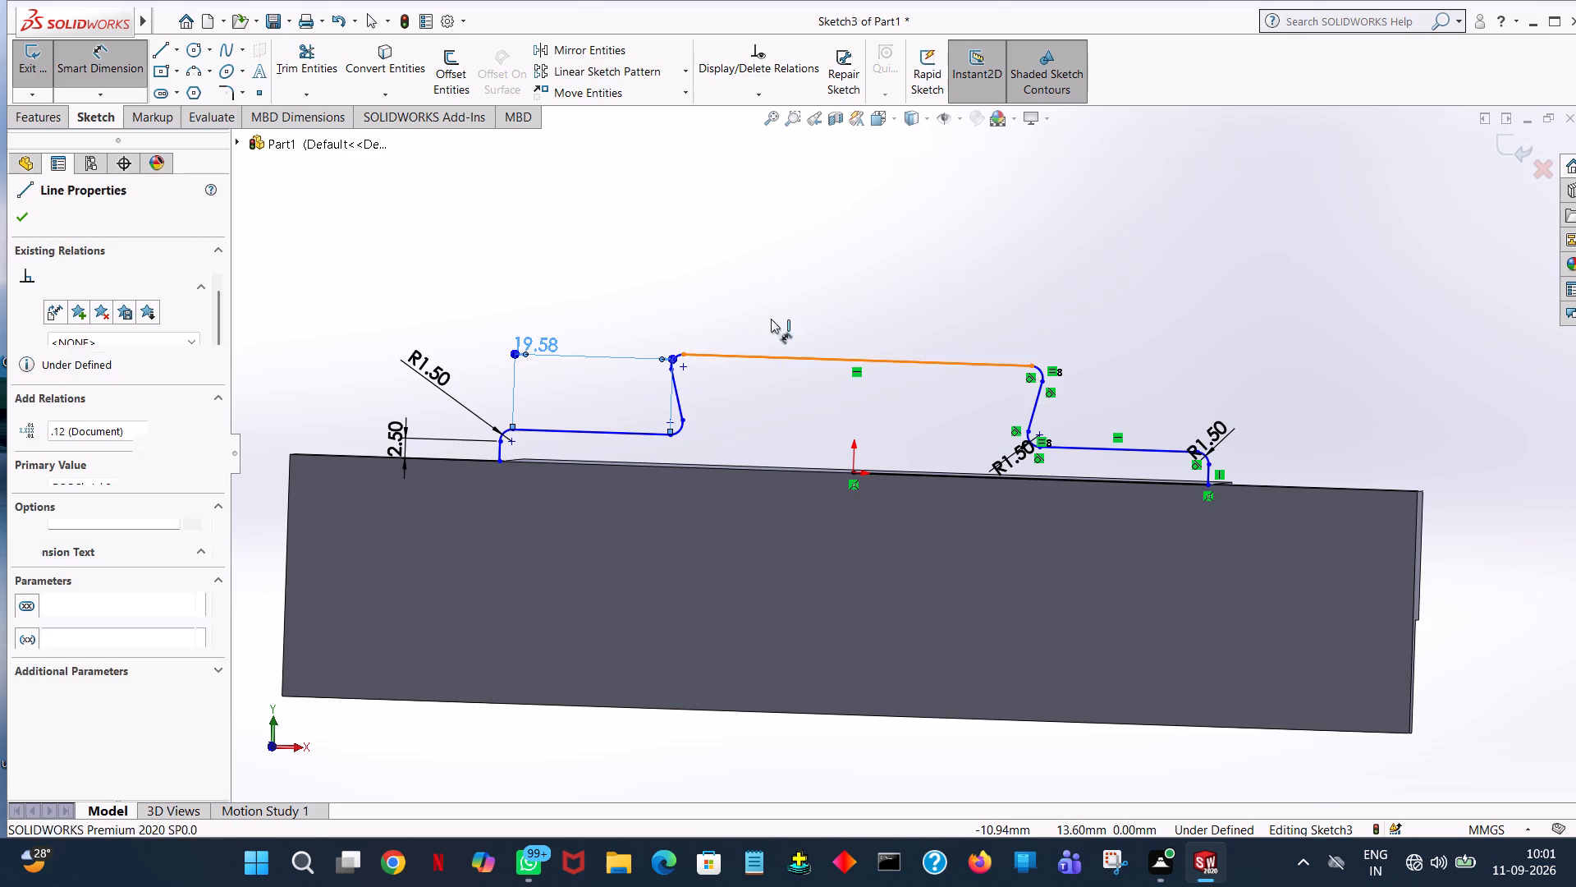
left_click(772, 296)
left_click(703, 273)
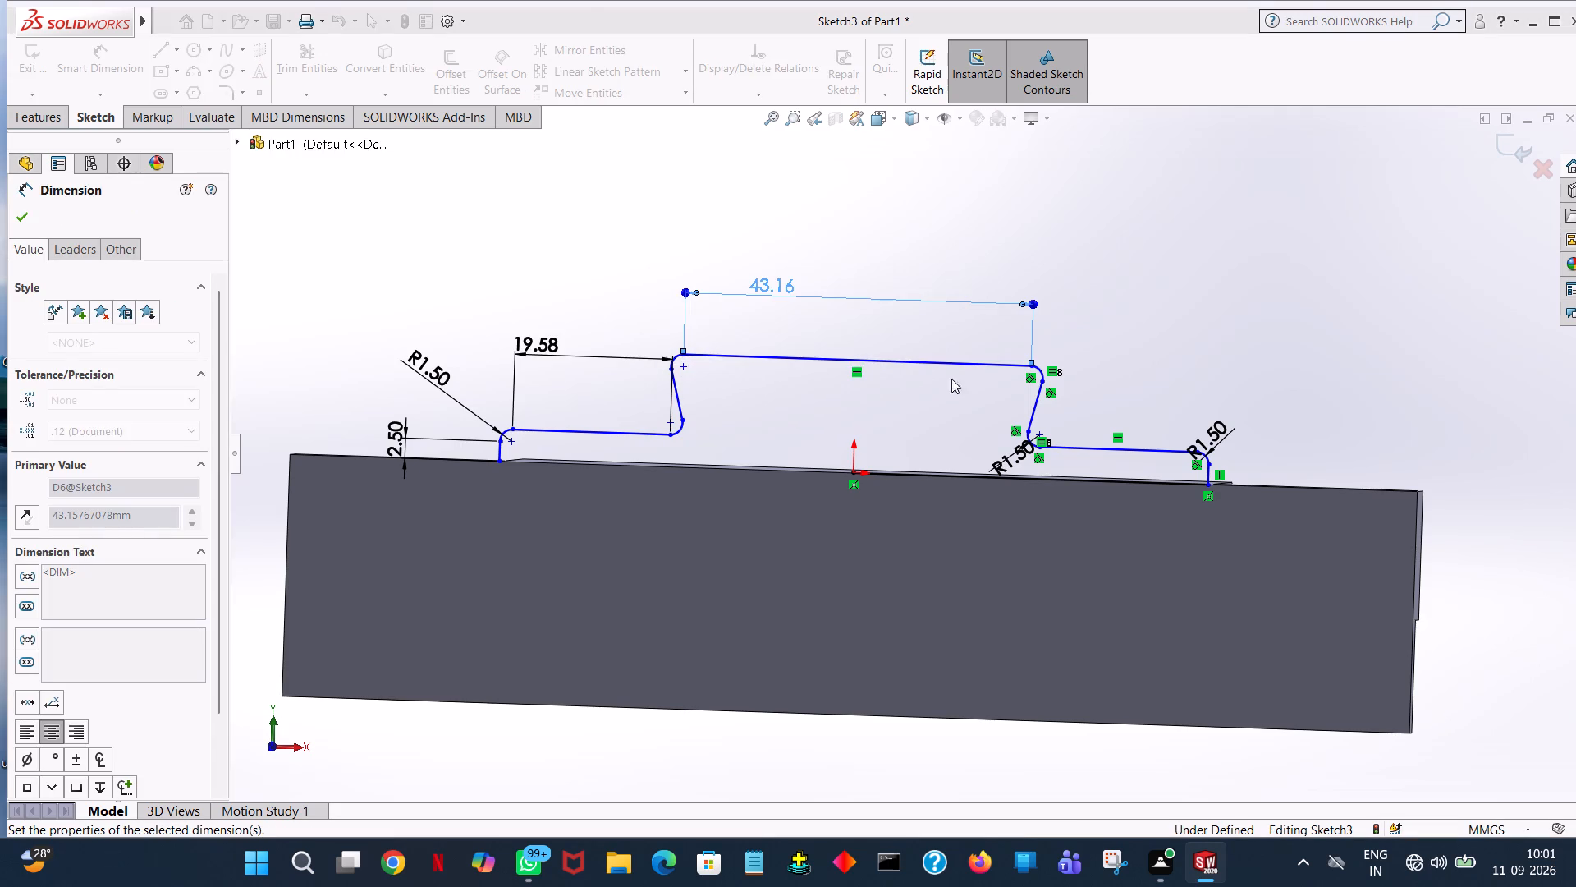
Add a driven radius dimension to the upper fillet on the profile's original, unmirrored half.
left_click(1039, 369)
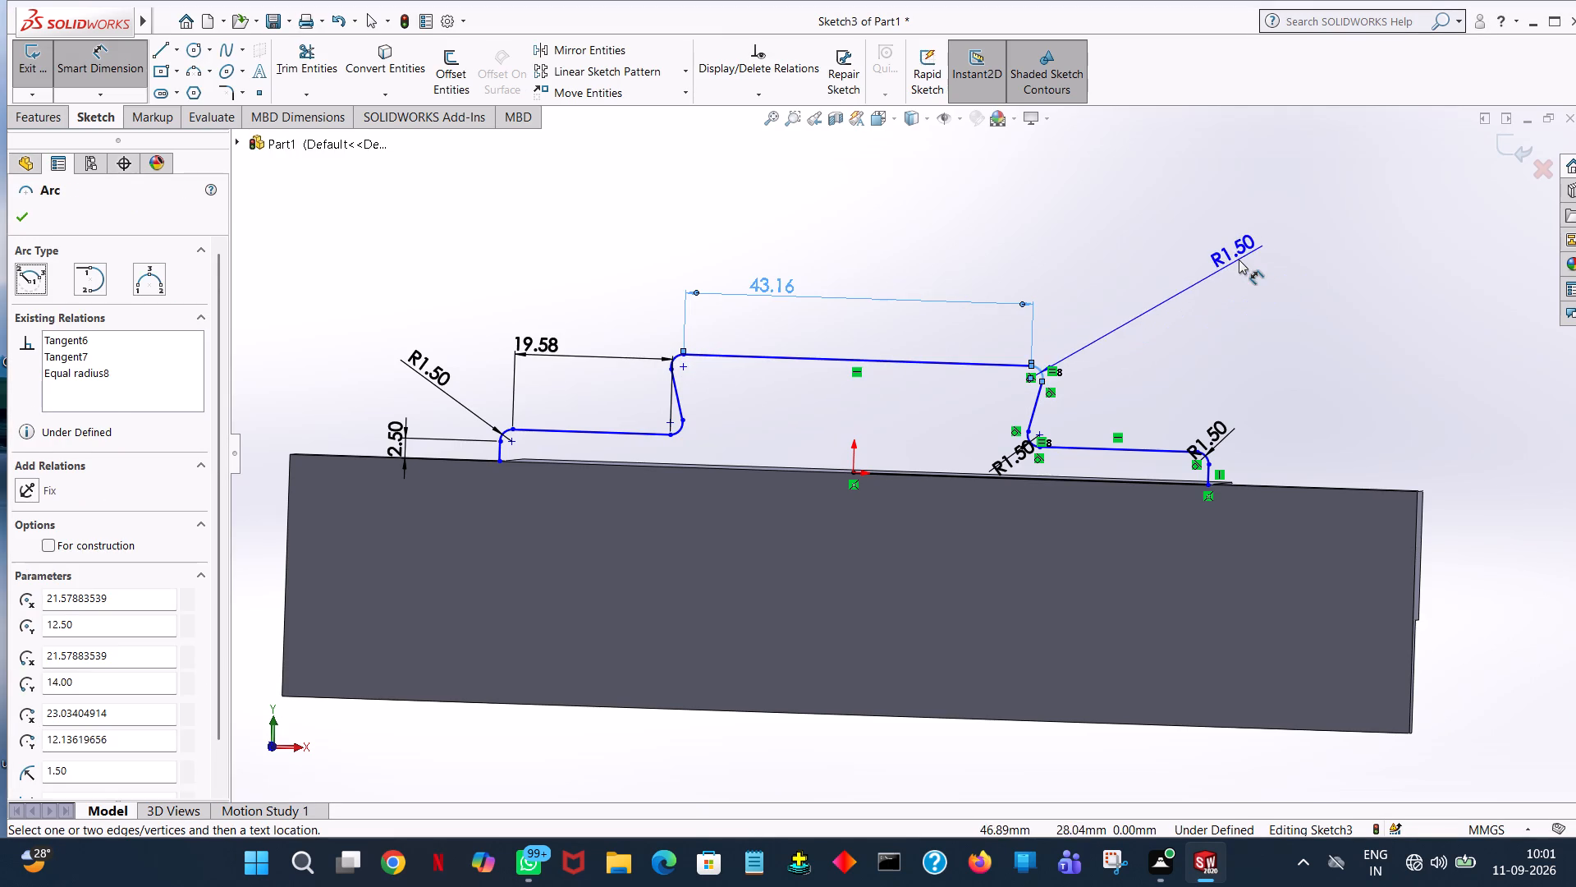
left_click(1239, 260)
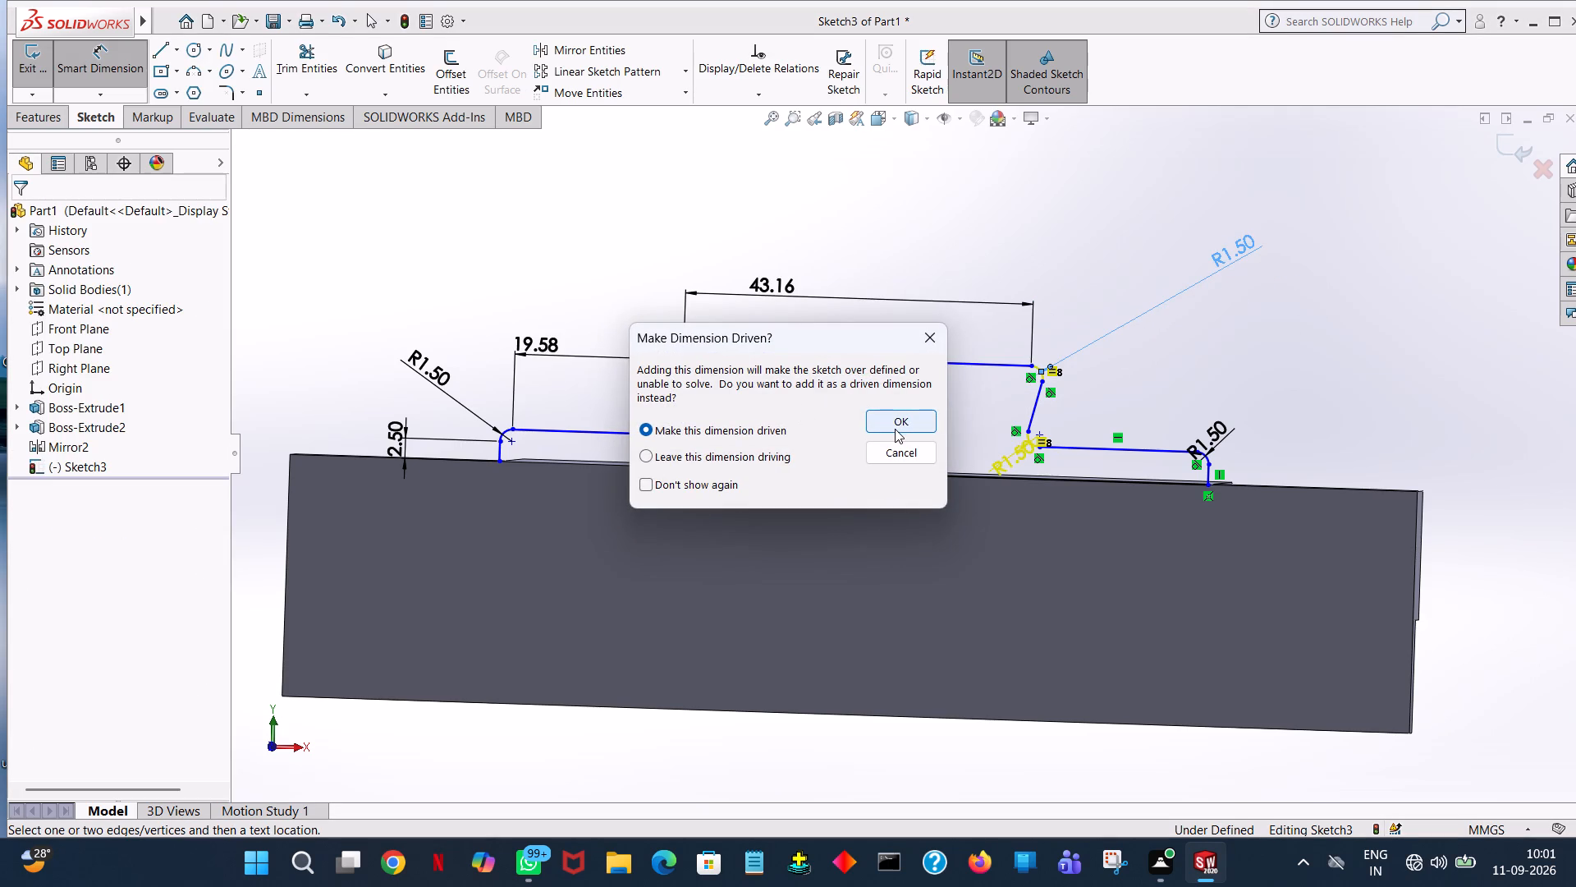
left_click(895, 427)
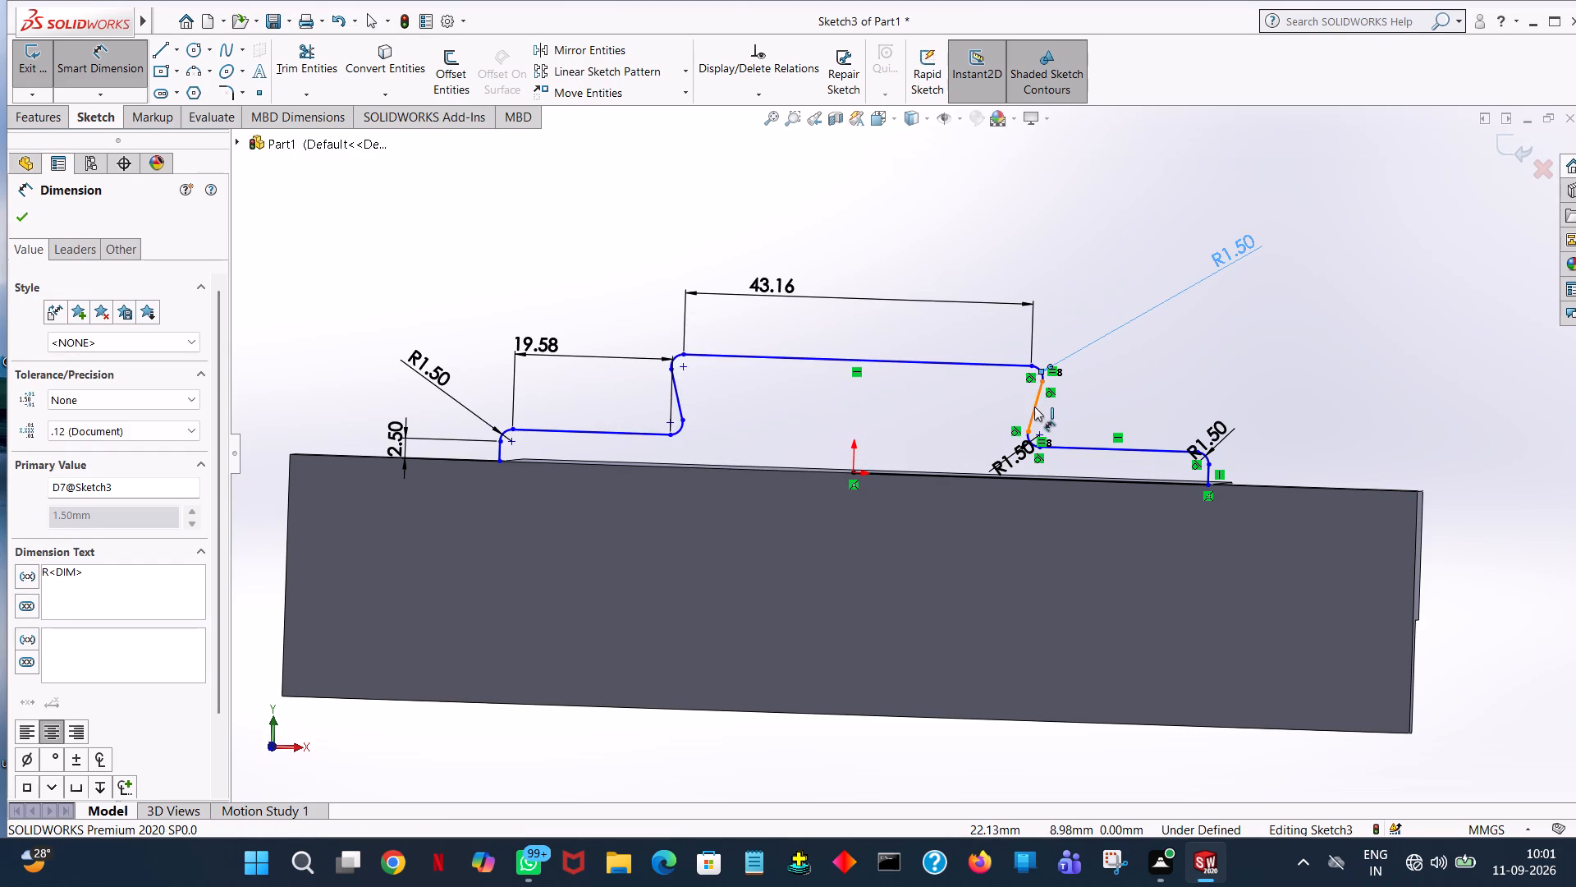
Dimension the length of the slanted undercut line on the profile's original, unmirrored half.
left_click(1034, 407)
left_click(1195, 370)
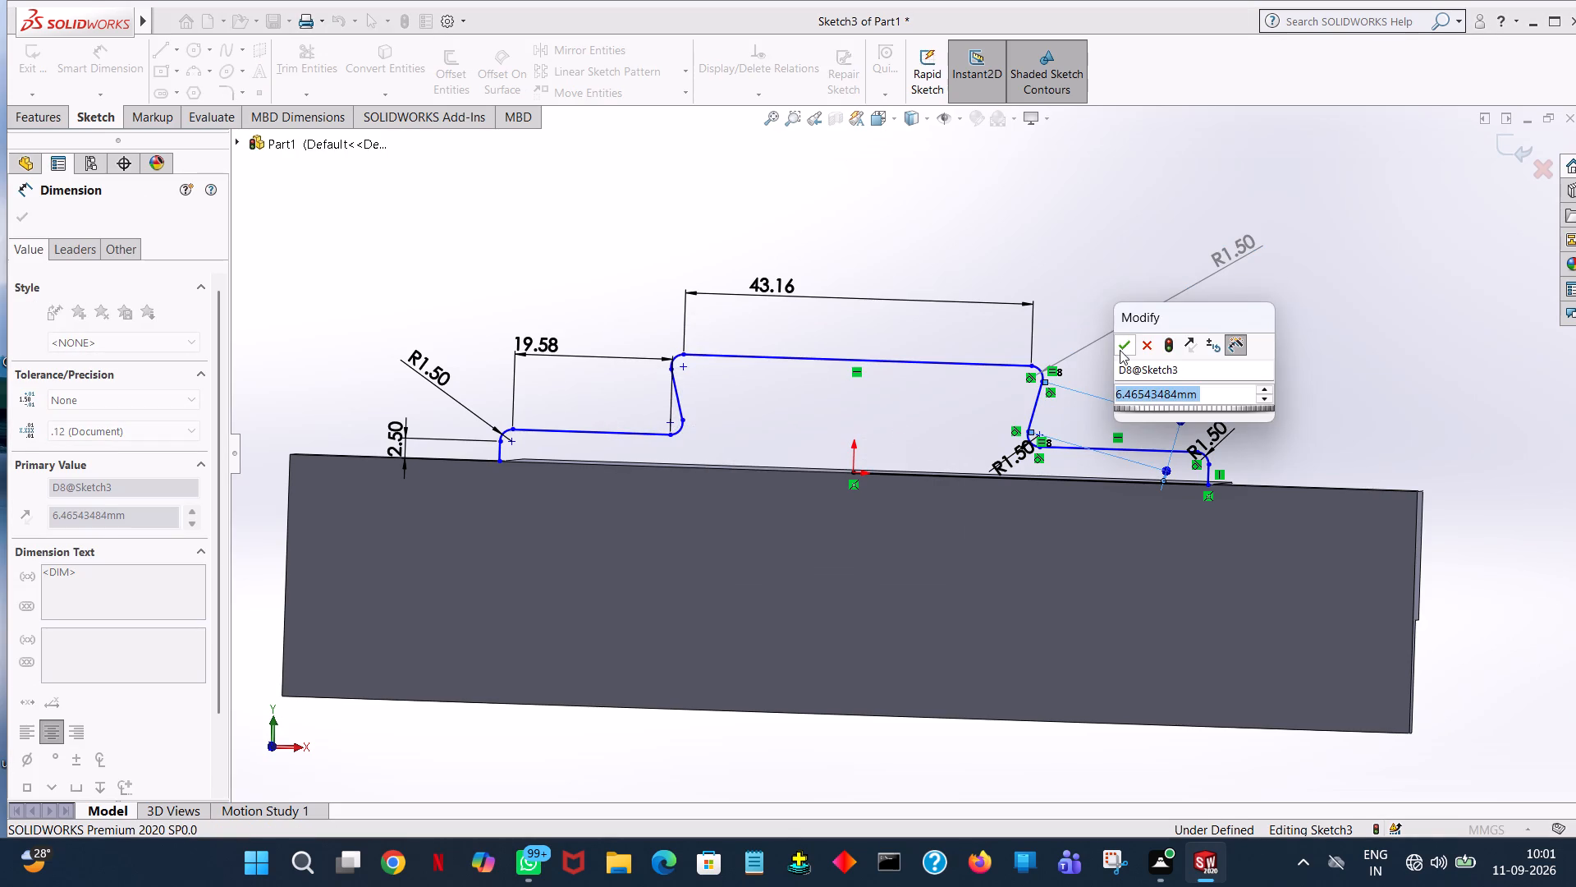
left_click(1120, 347)
Dimension the horizontal line and the short outer vertical line of the original half's lower step.
left_click(1105, 446)
left_click(1105, 292)
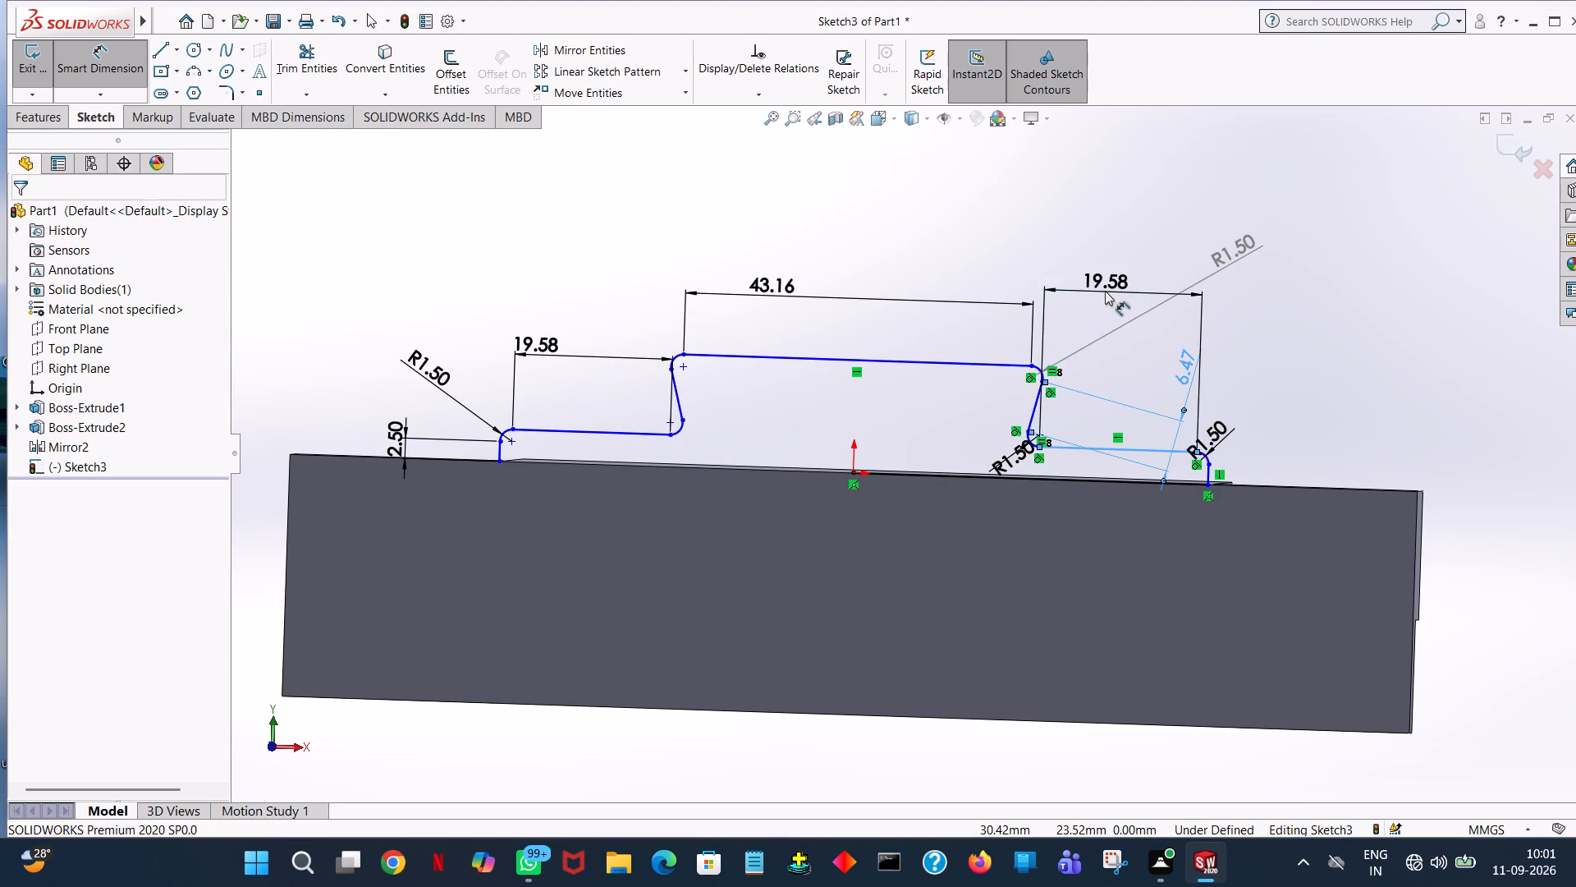
left_click(1025, 271)
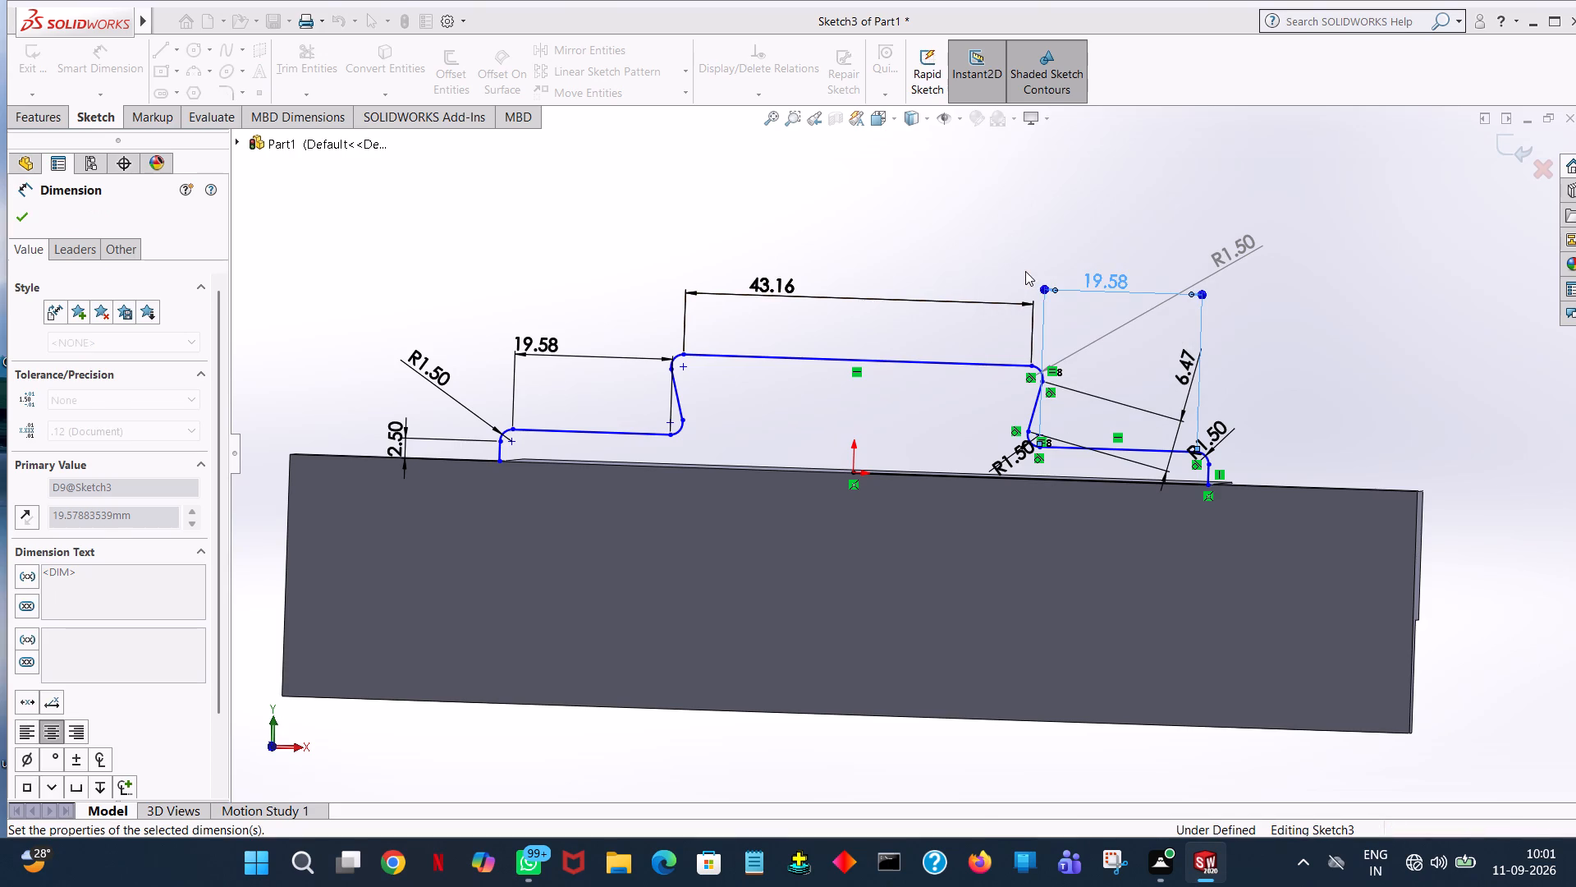
left_click(1212, 474)
left_click(1357, 448)
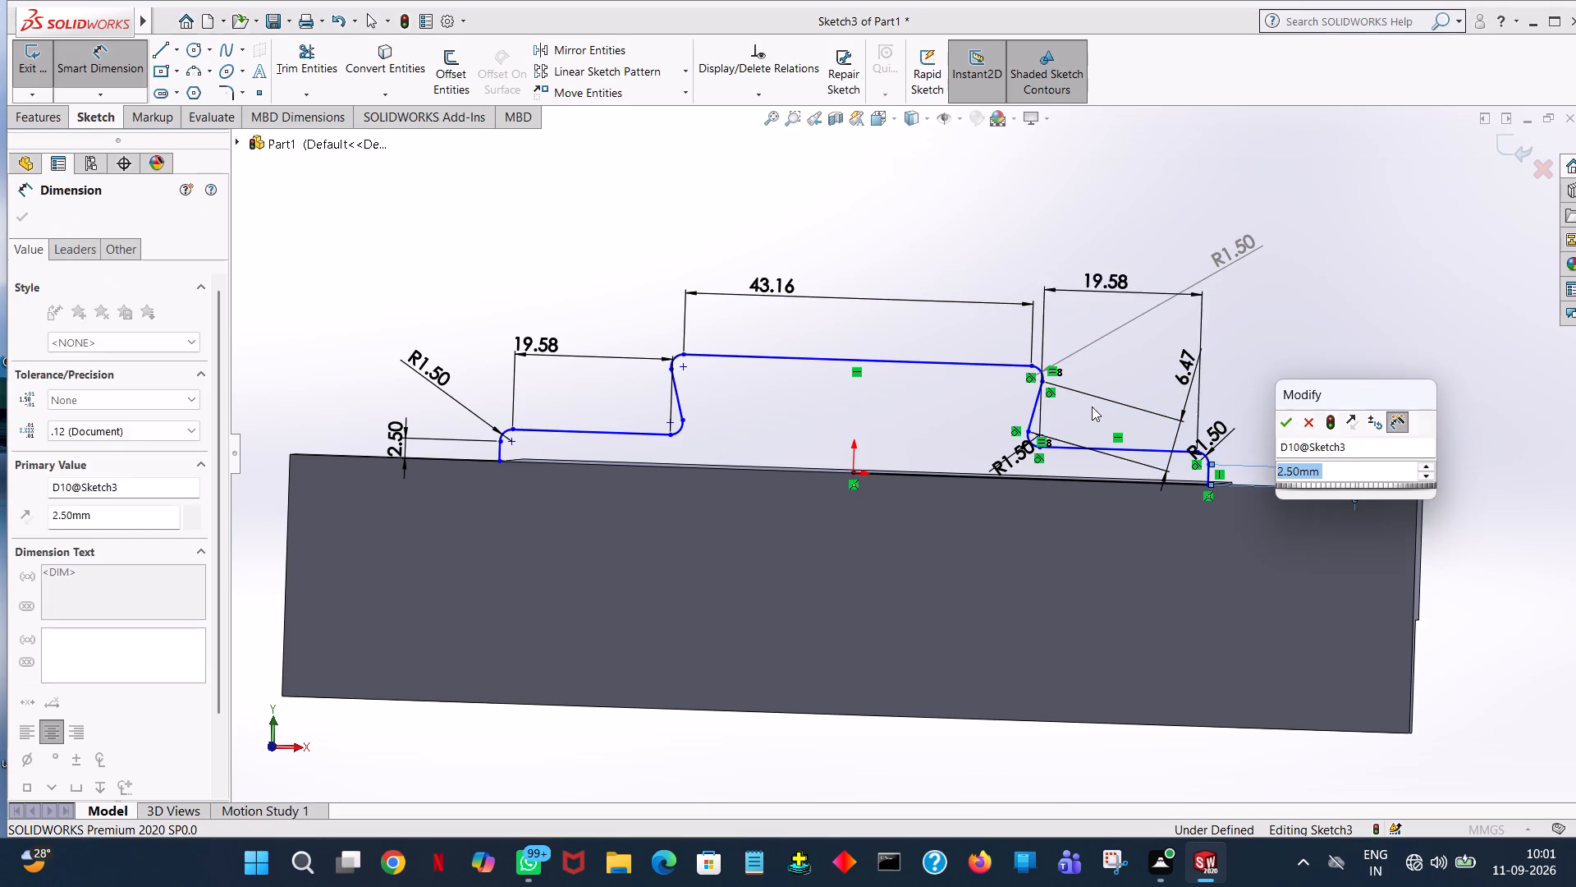
left_click(1279, 414)
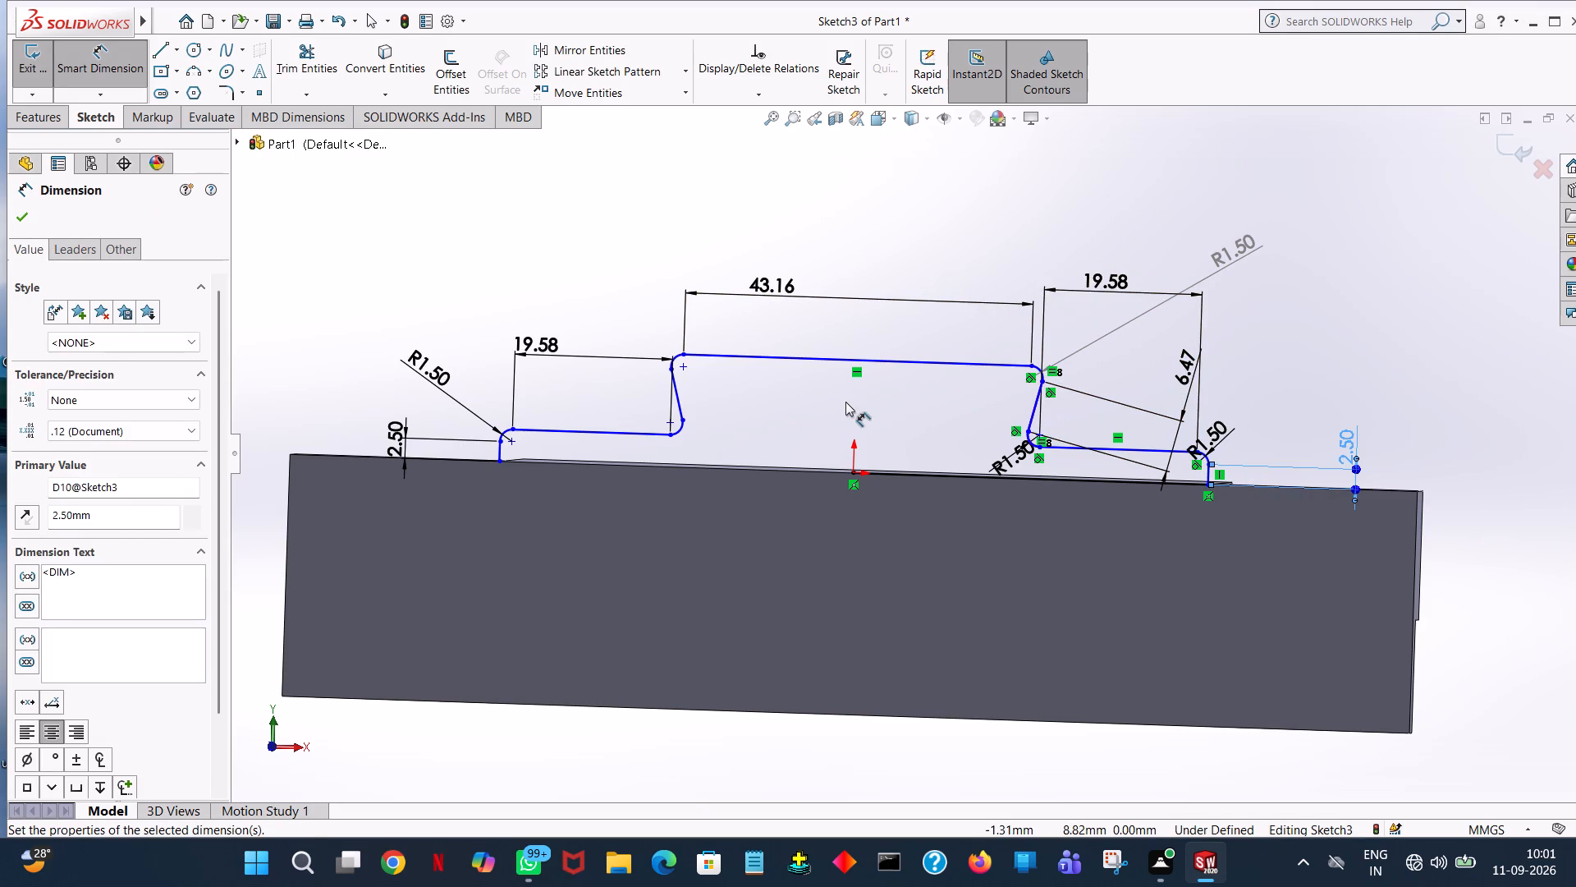
Dimension the height of the profile's top line above the origin.
left_click(845, 402)
left_click(886, 360)
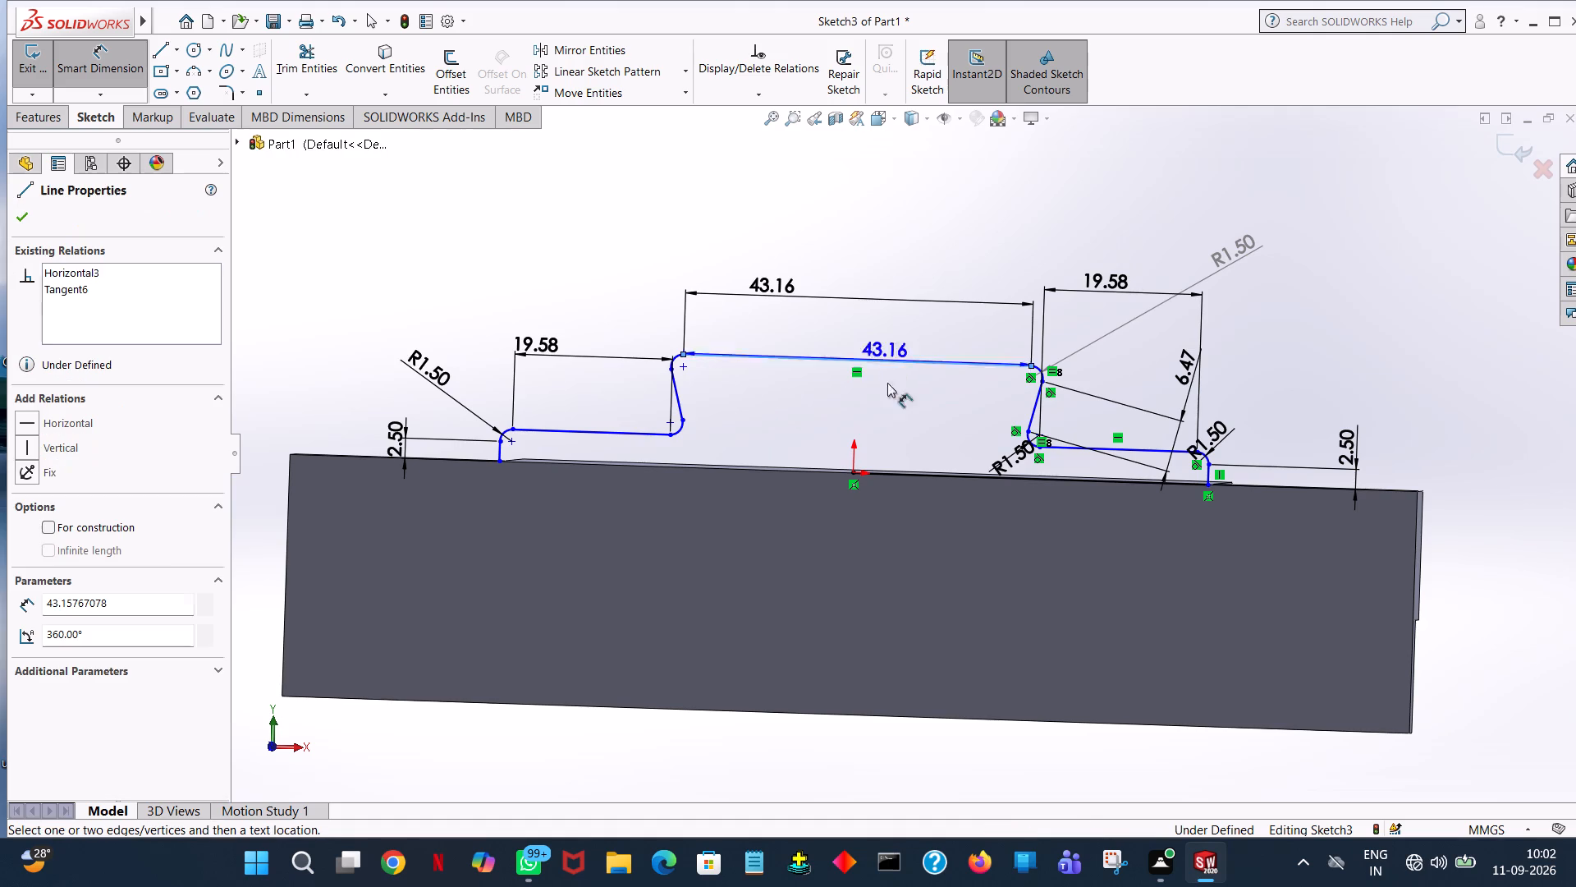
left_click(854, 471)
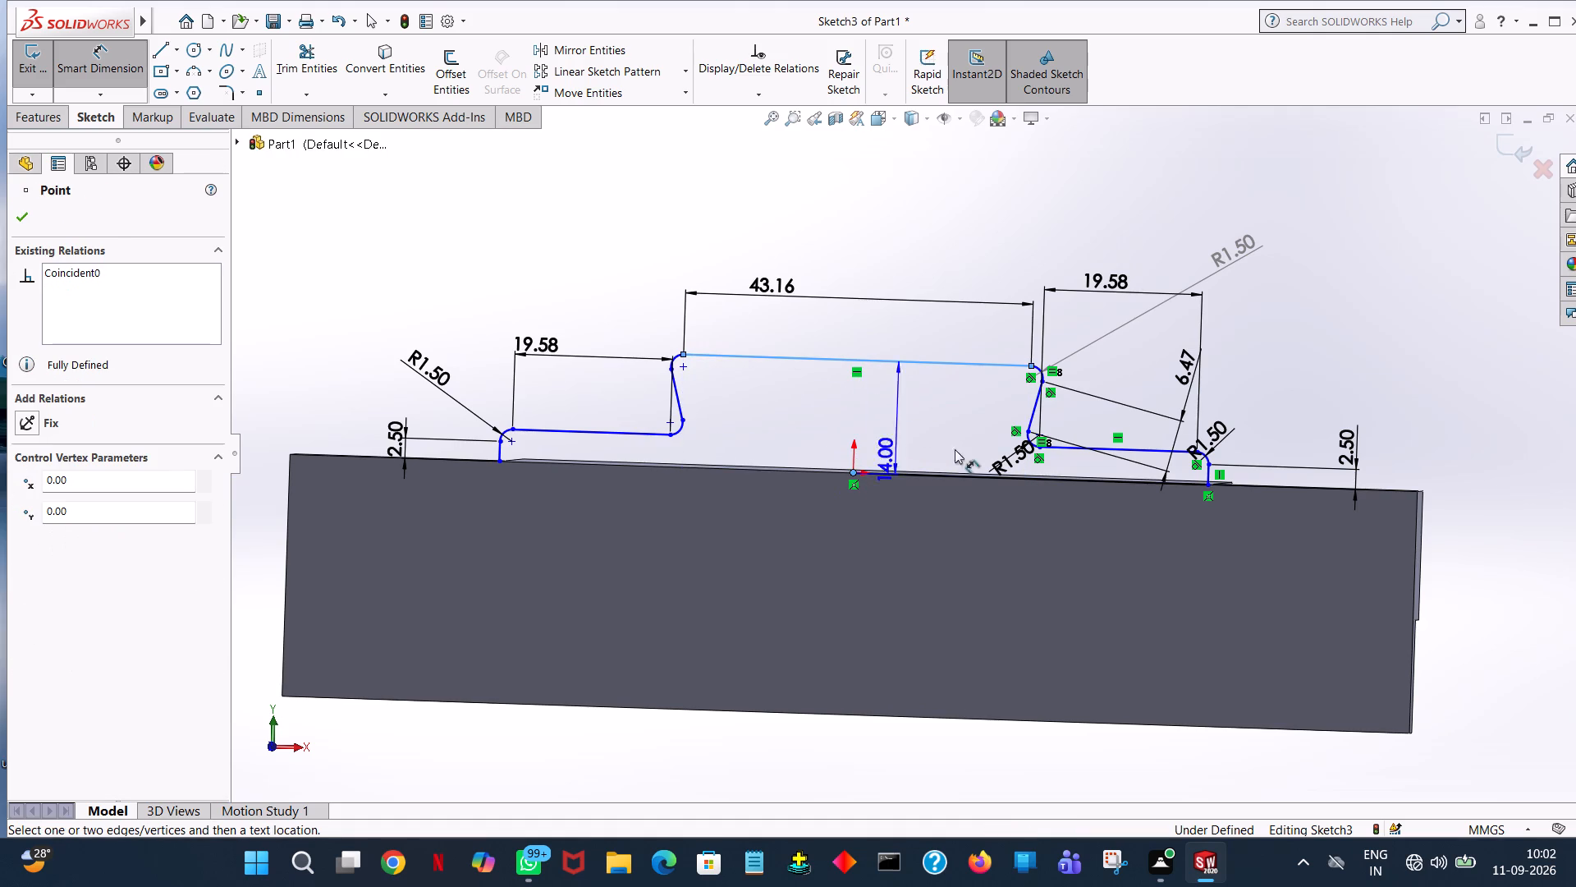
left_click(1427, 373)
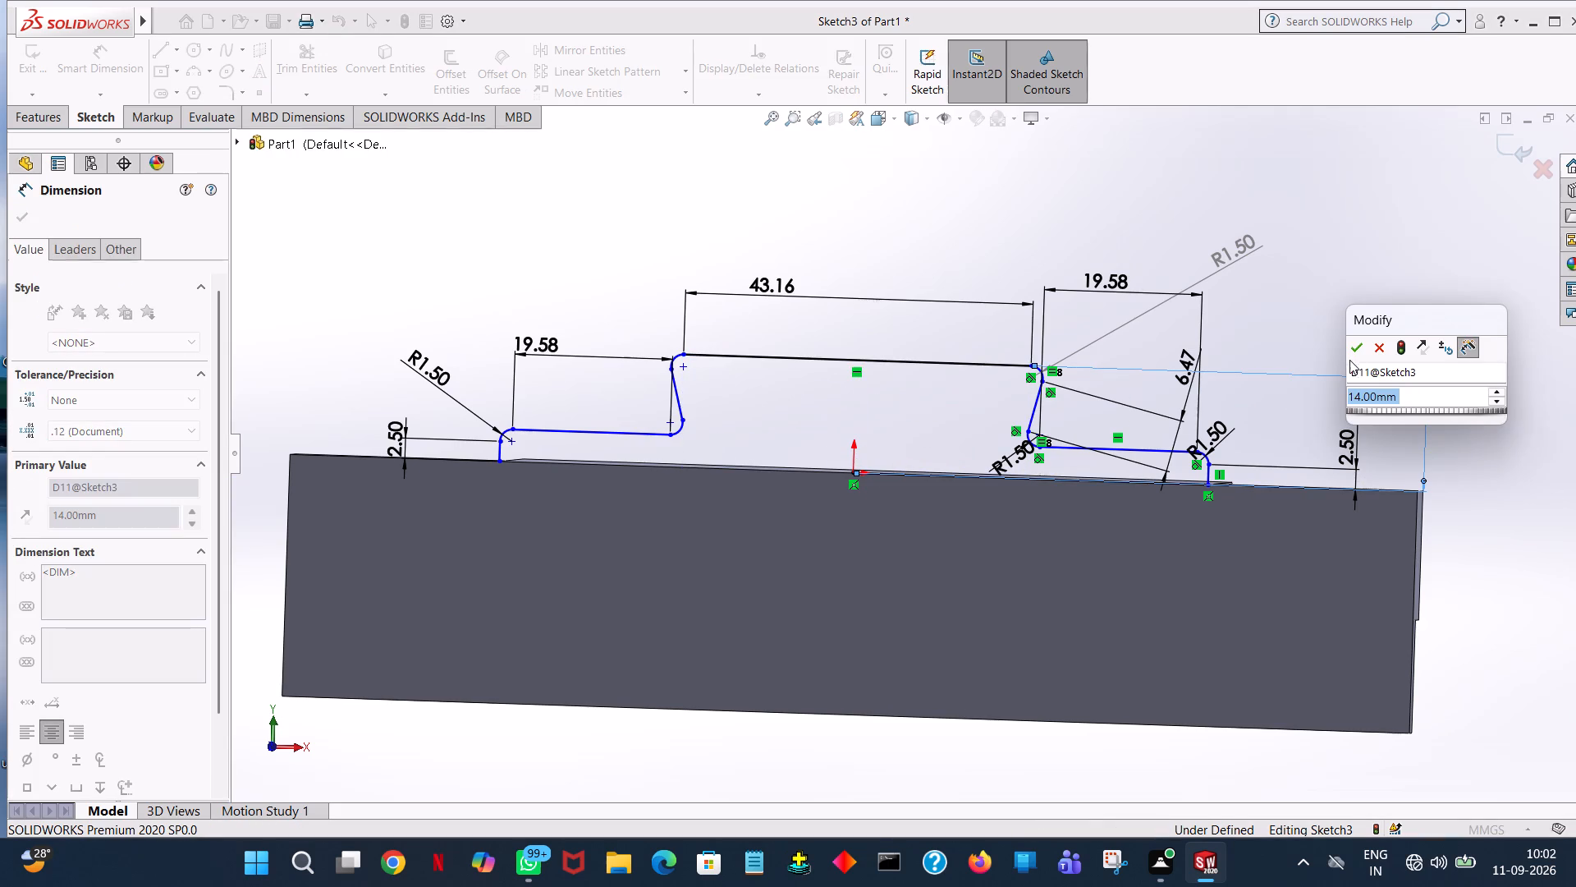
left_click(1351, 356)
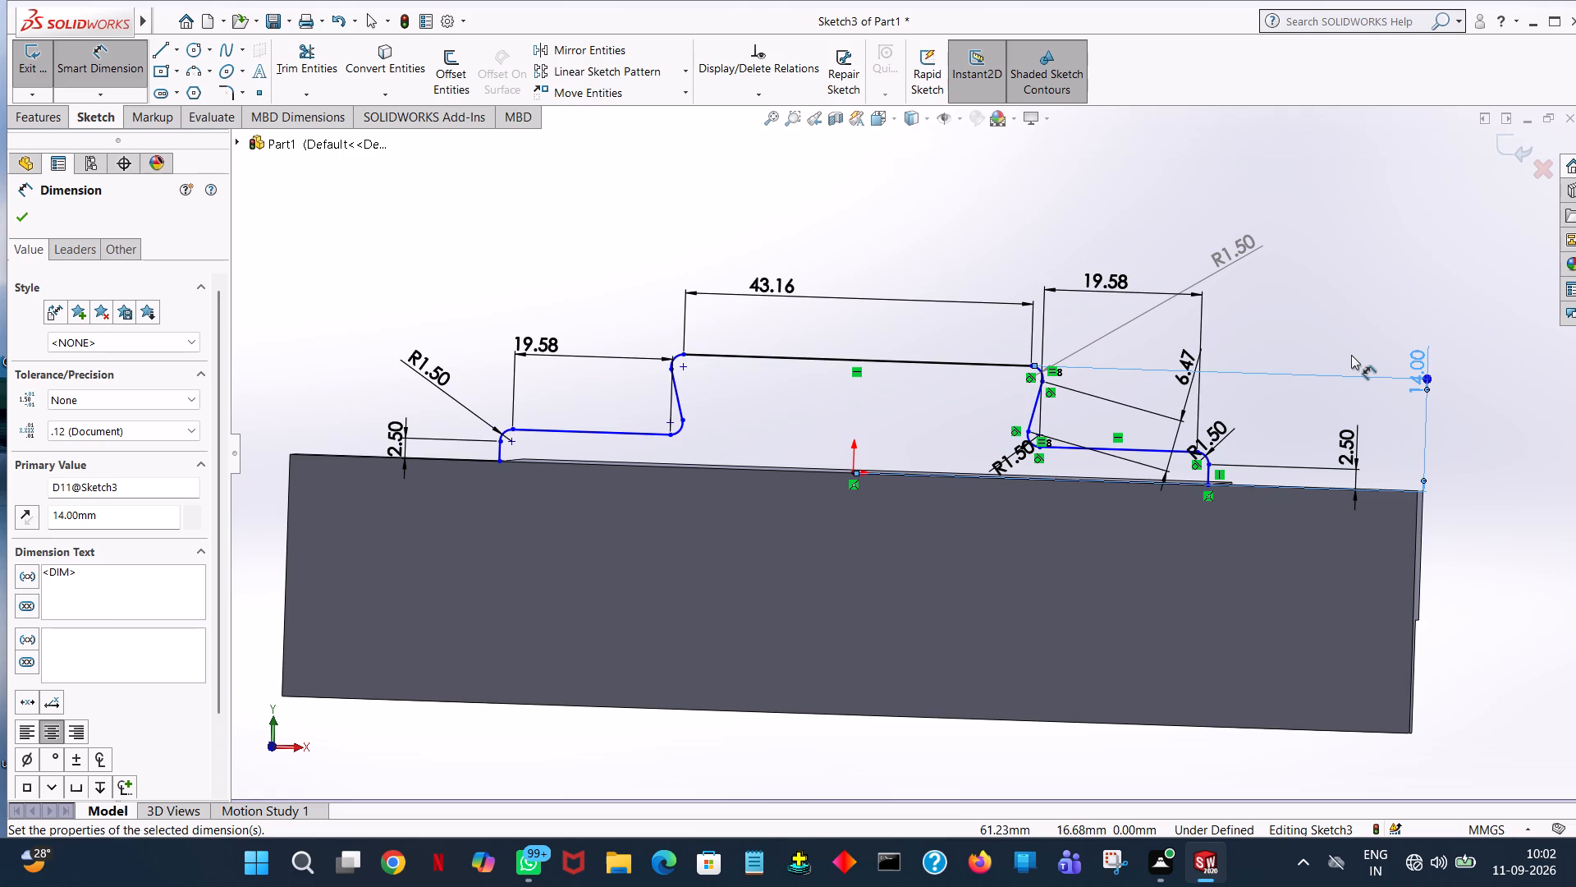
Dimension the horizontal distance from the origin to the upper fillet on the original half.
left_click(1038, 370)
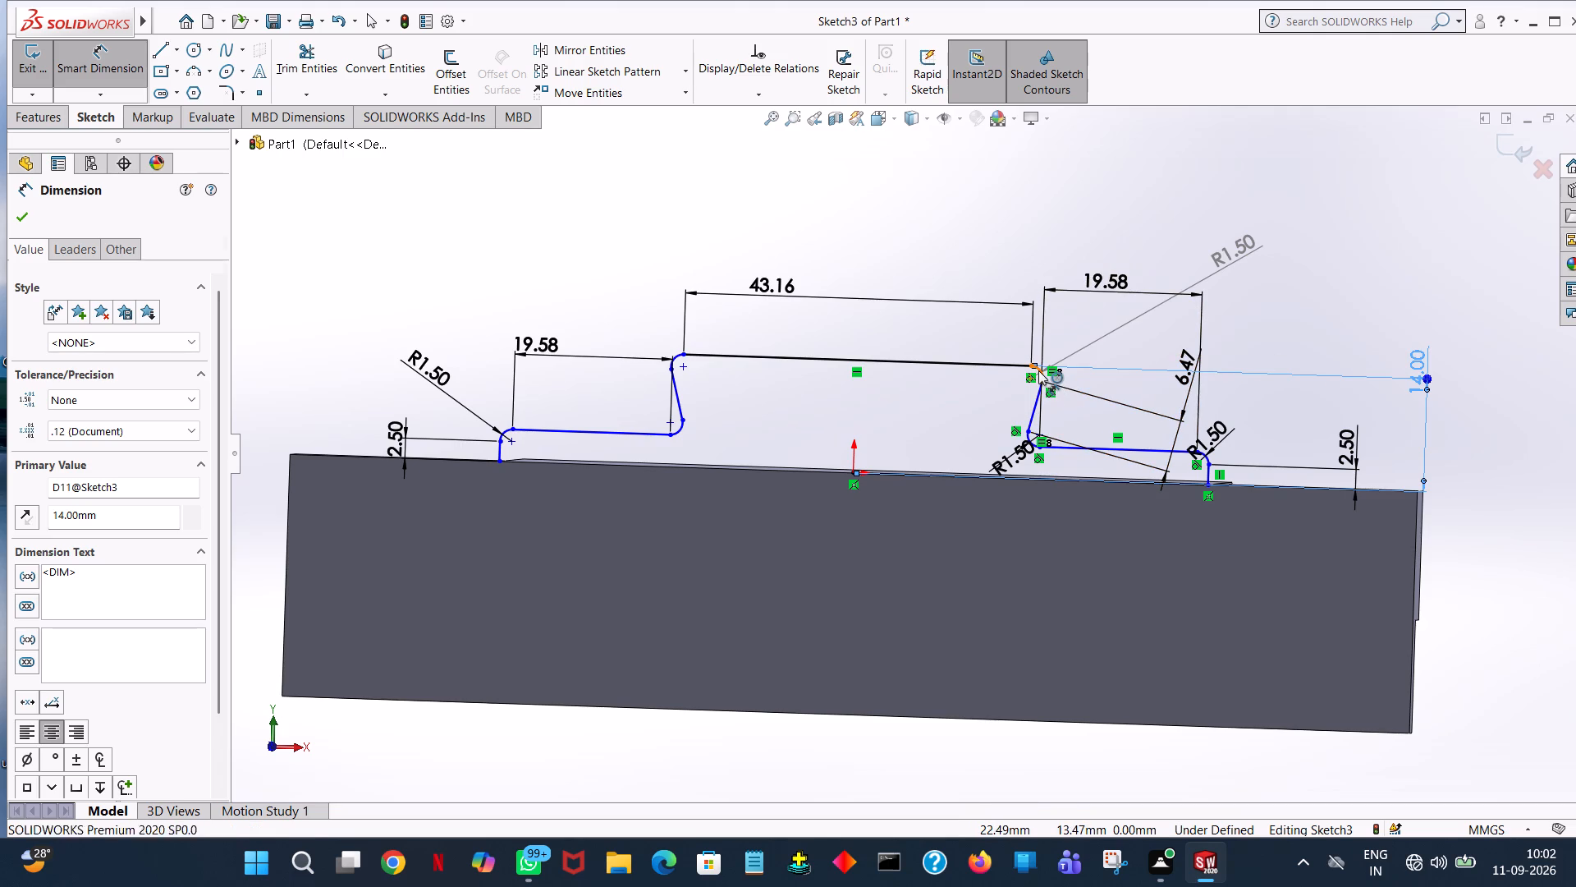
left_click(852, 471)
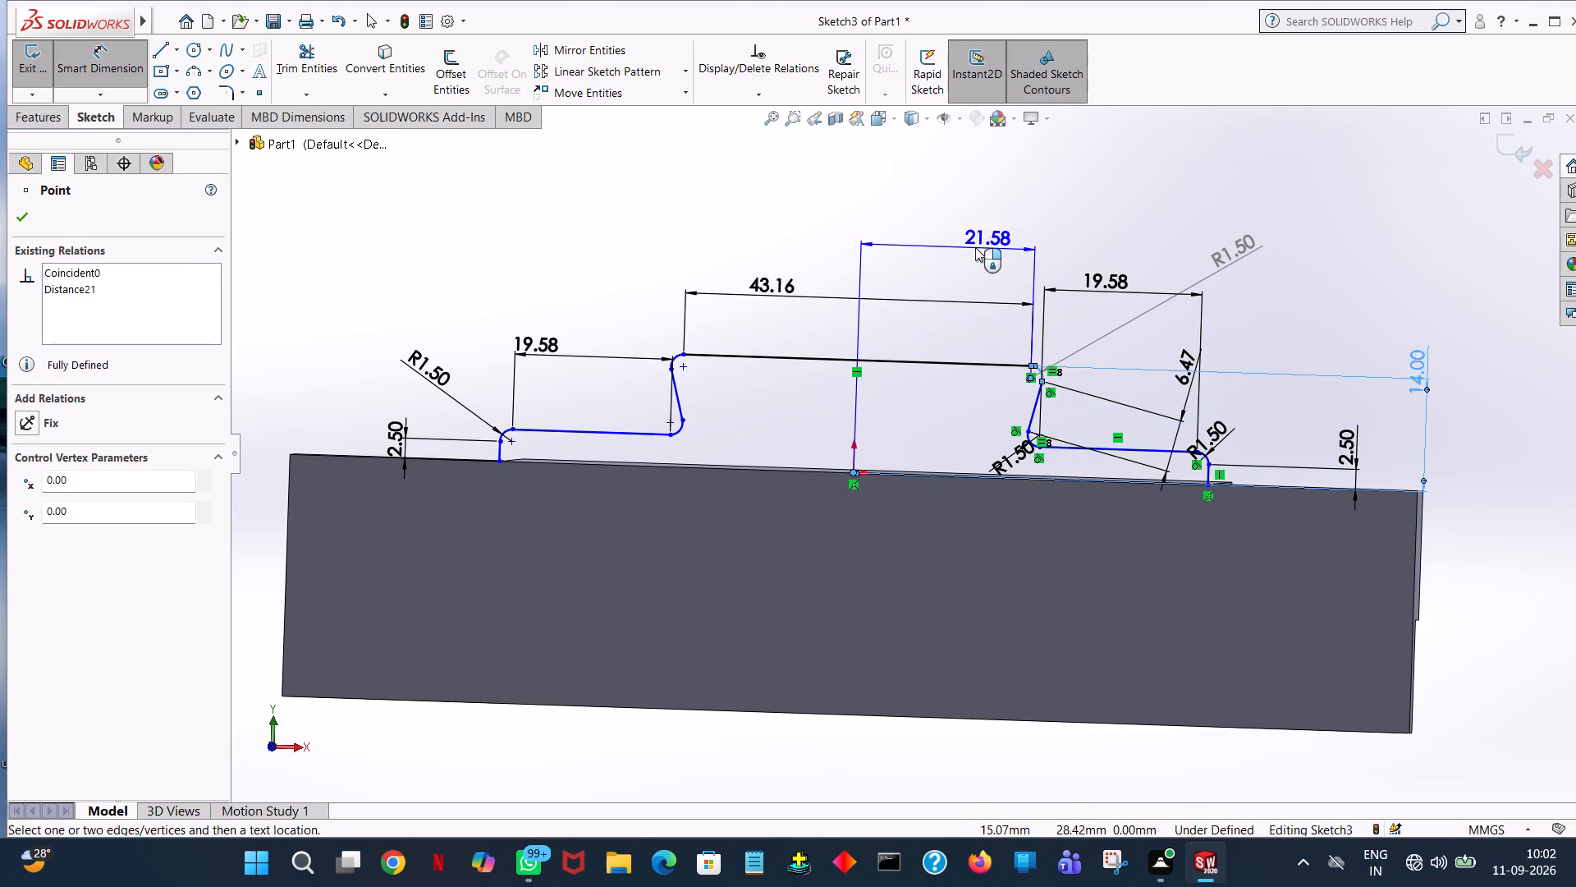
left_click(958, 192)
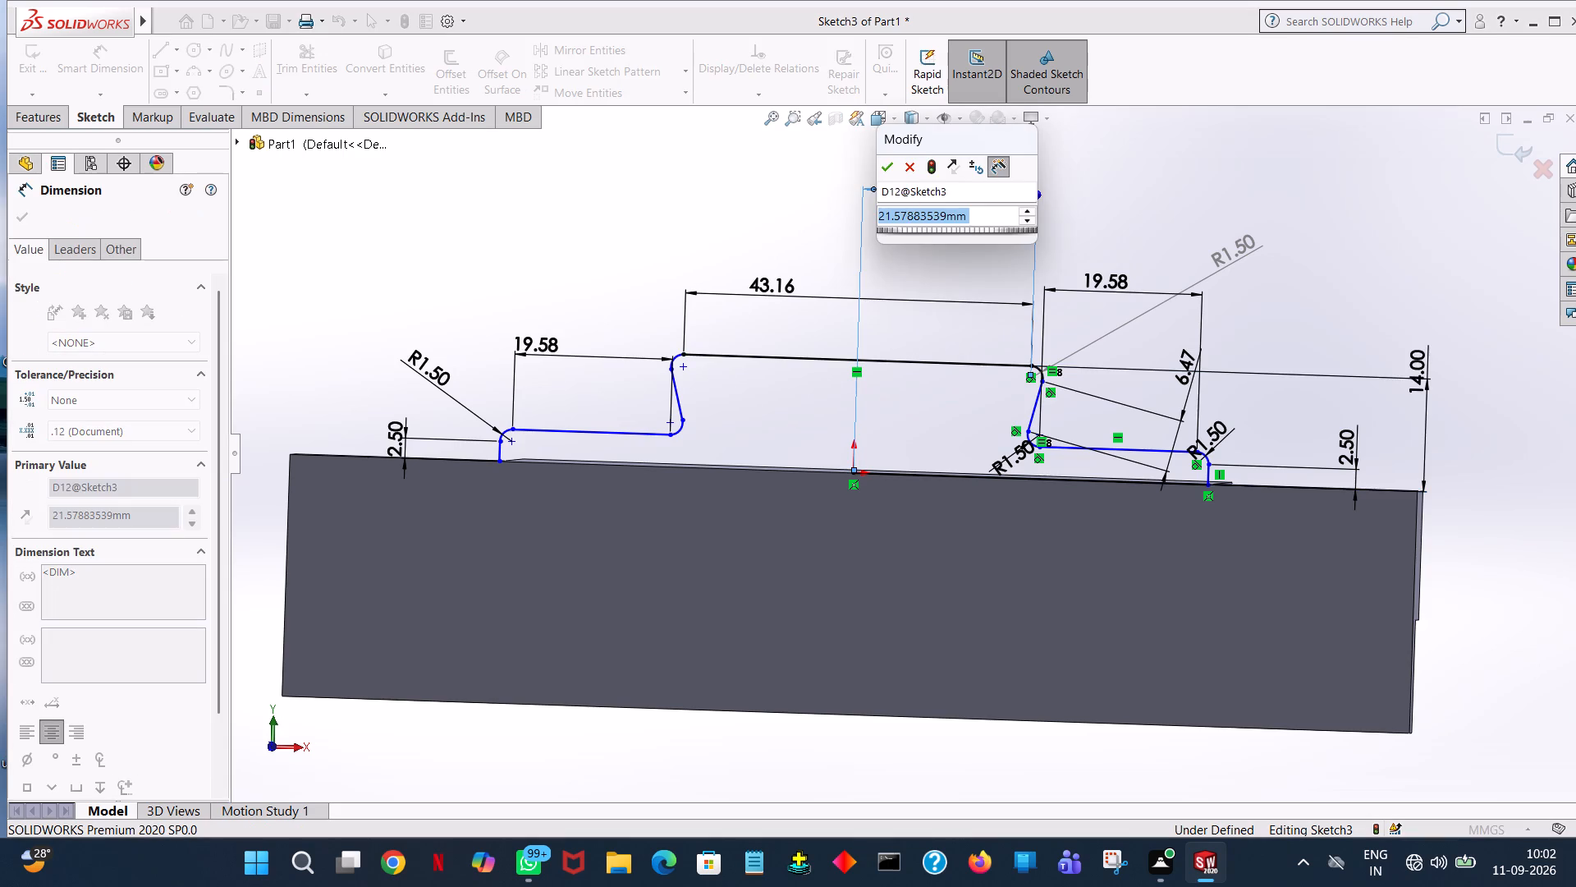
left_click(883, 169)
left_click(1317, 144)
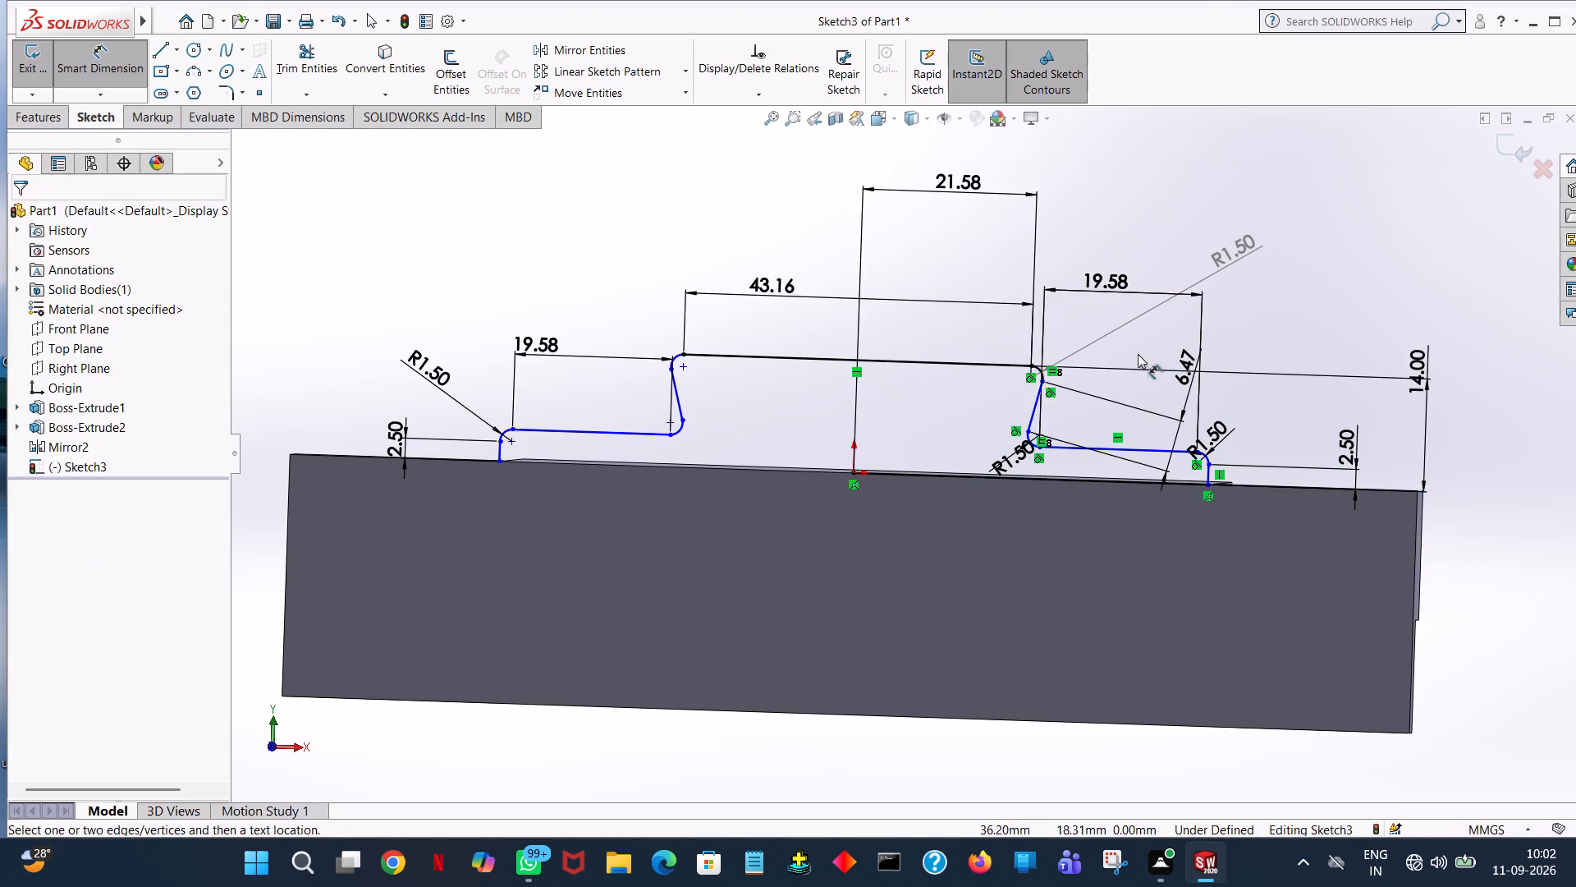
Dimension the perpendicular distance from the origin to the original half's slanted undercut line.
left_click(1035, 409)
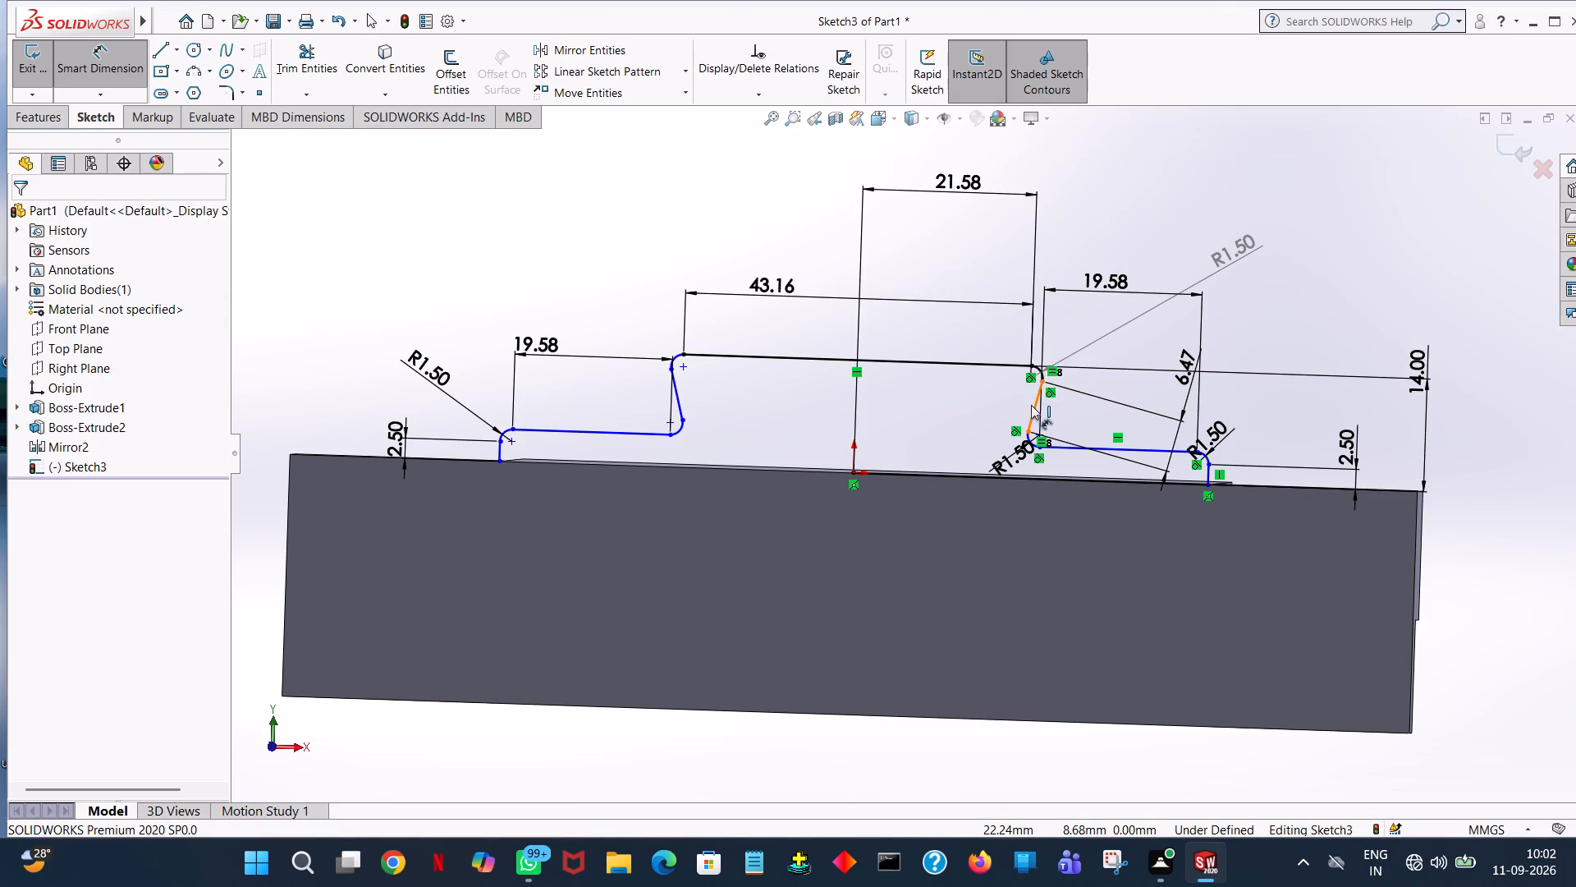
left_click(997, 363)
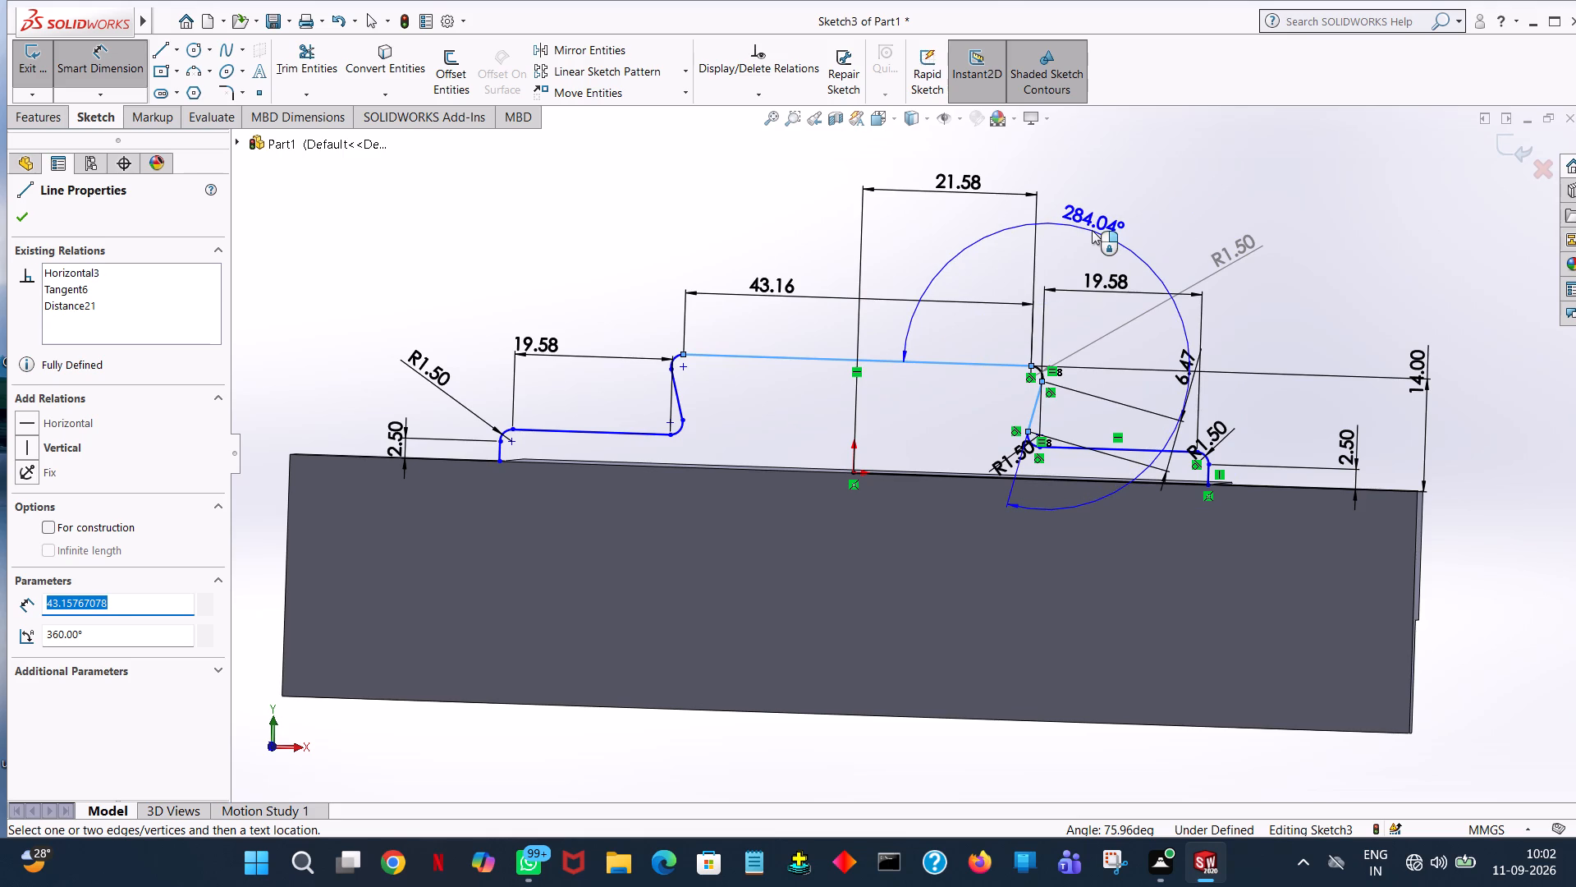
key("Escape")
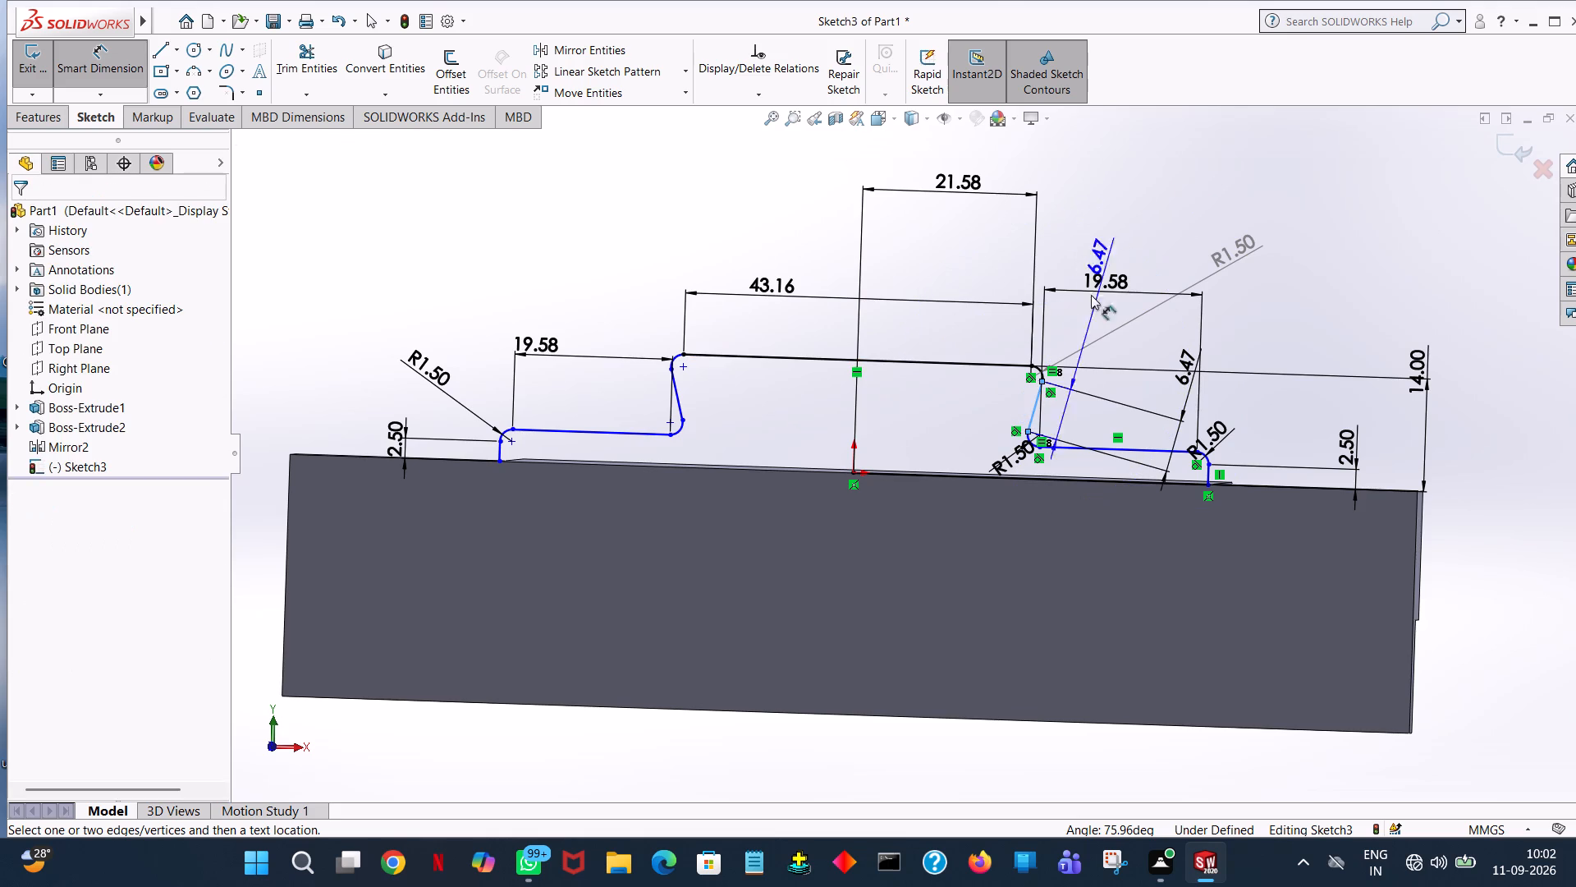
left_click(854, 472)
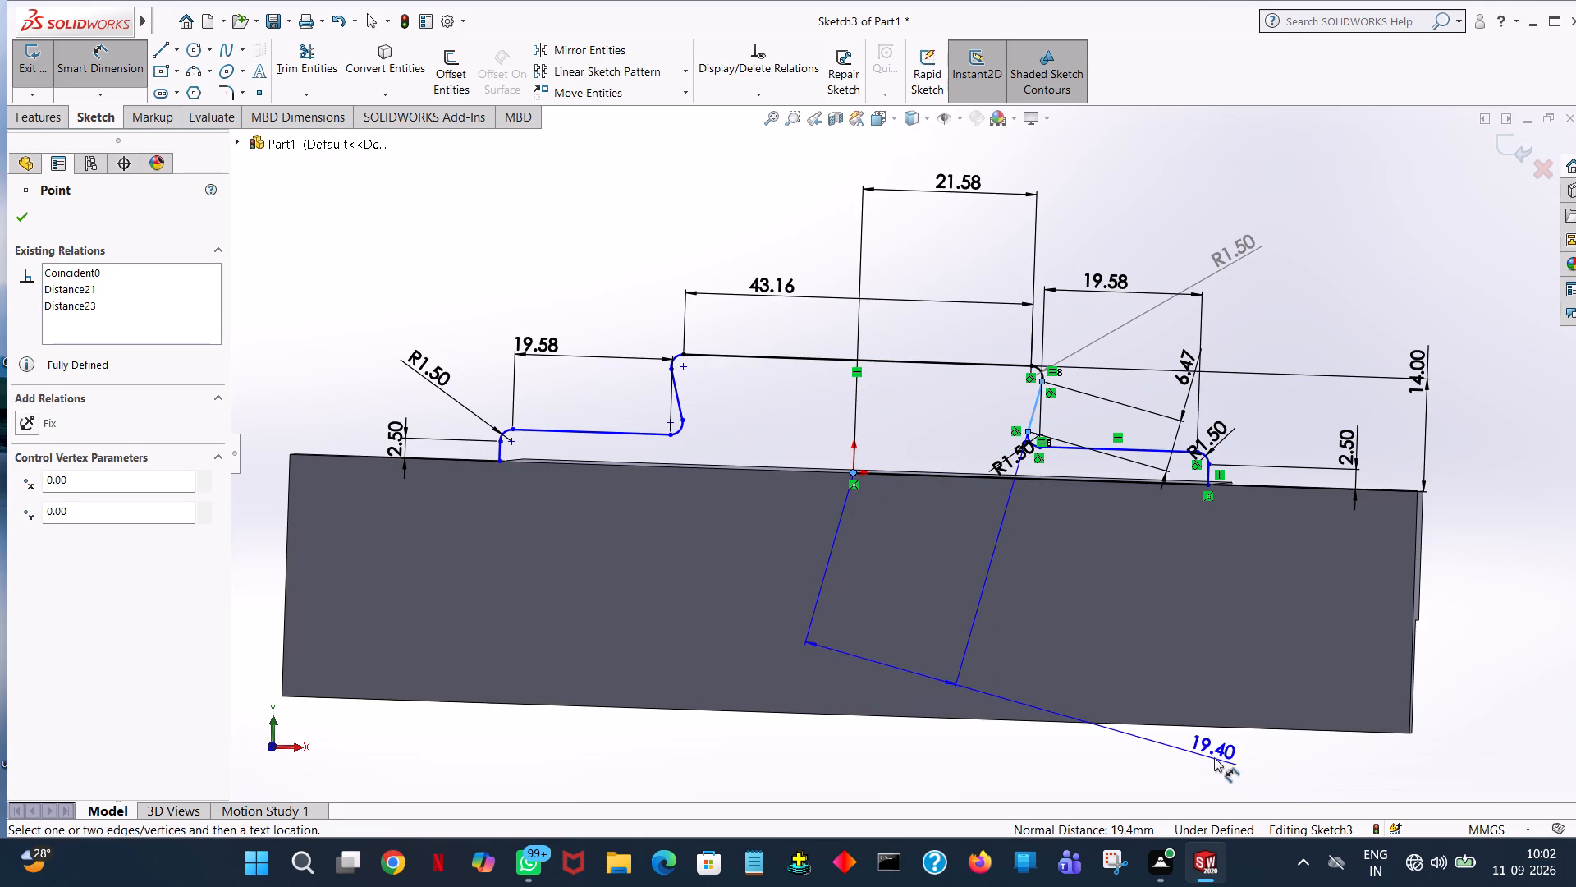
left_click(1100, 179)
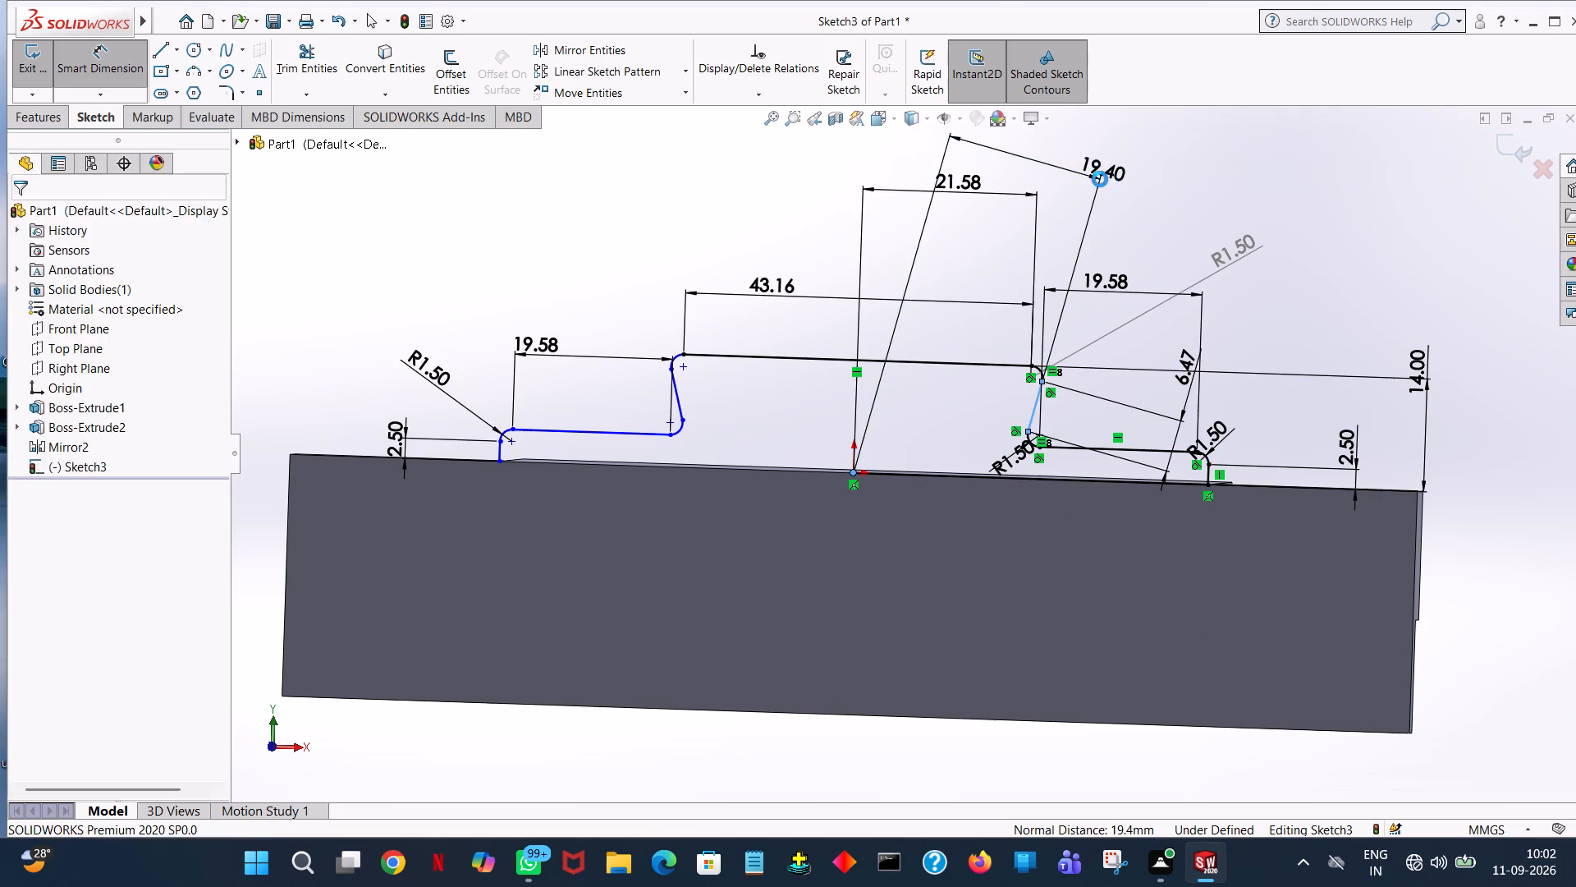
left_click(1023, 159)
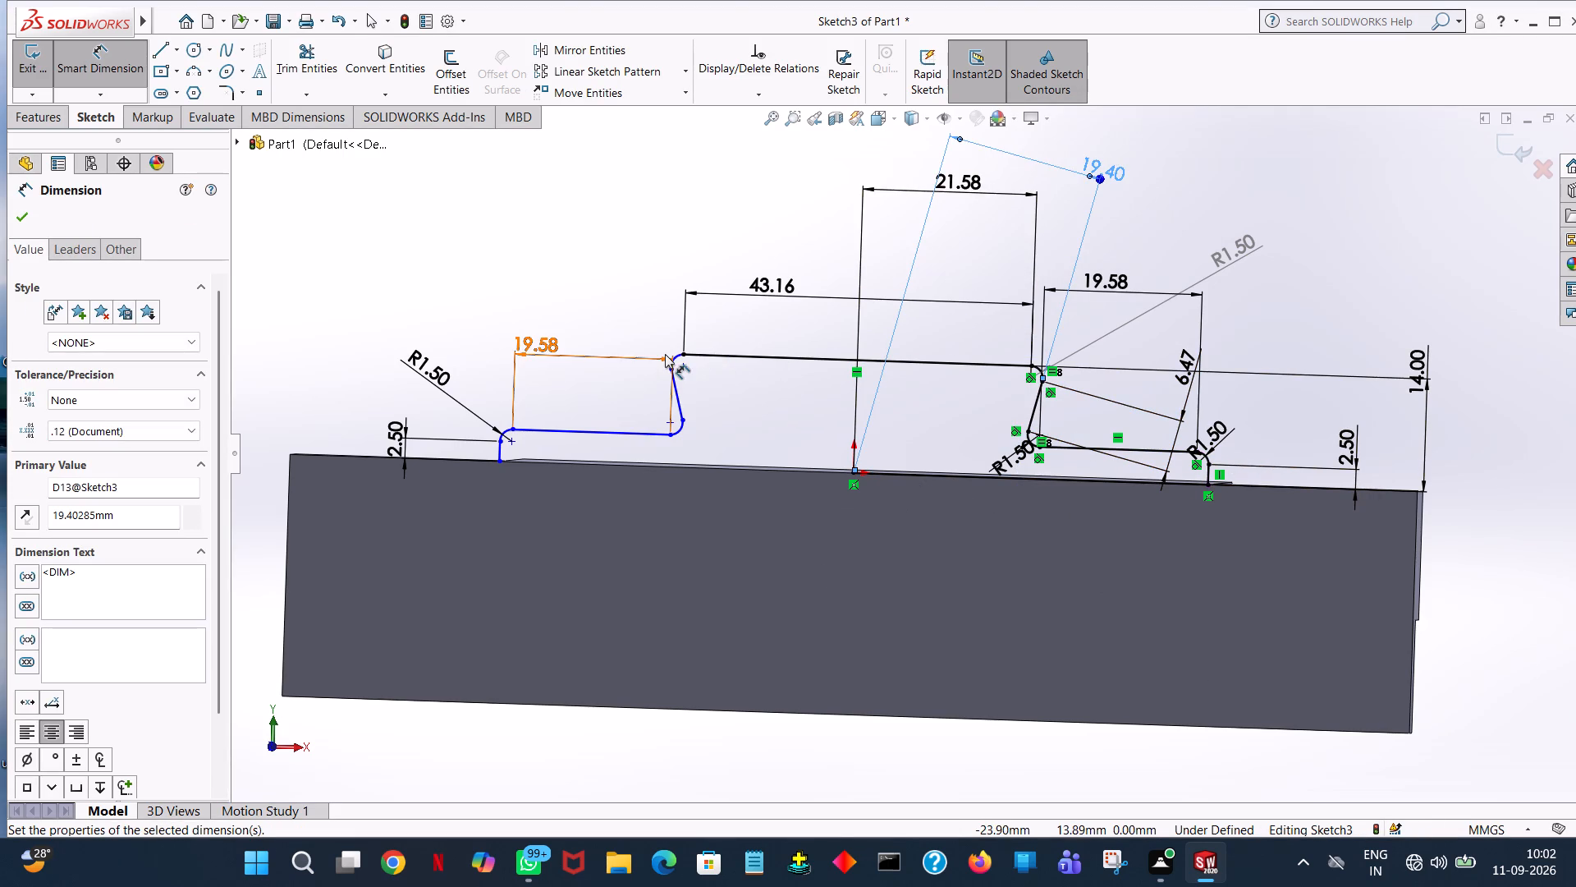
Dimension the radius of the upper fillet on the mirrored half of the profile.
left_click(673, 356)
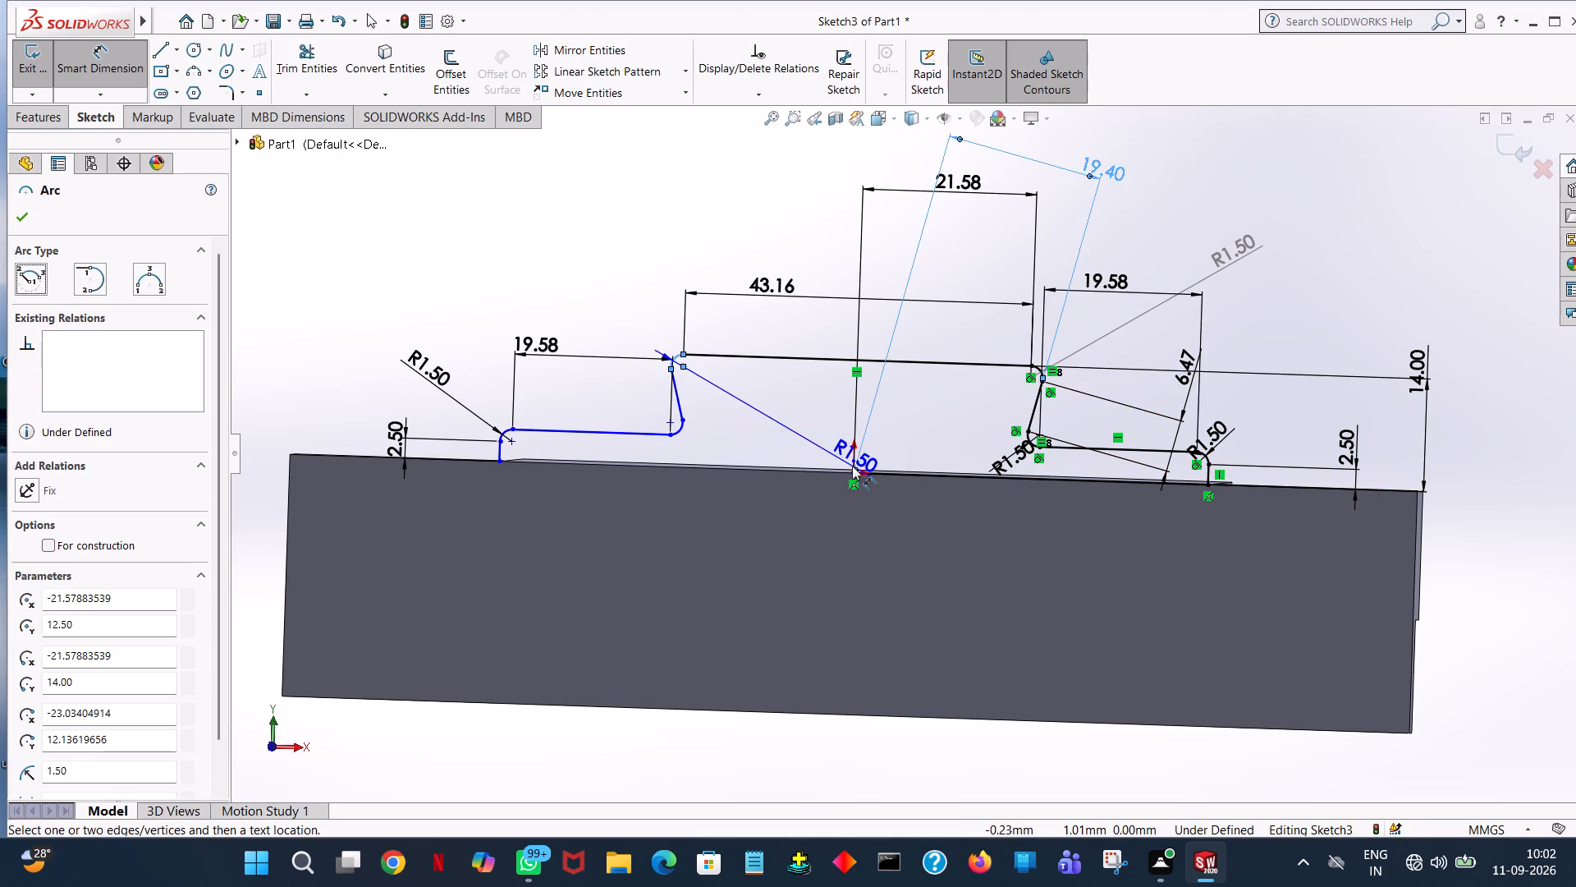
left_click(646, 244)
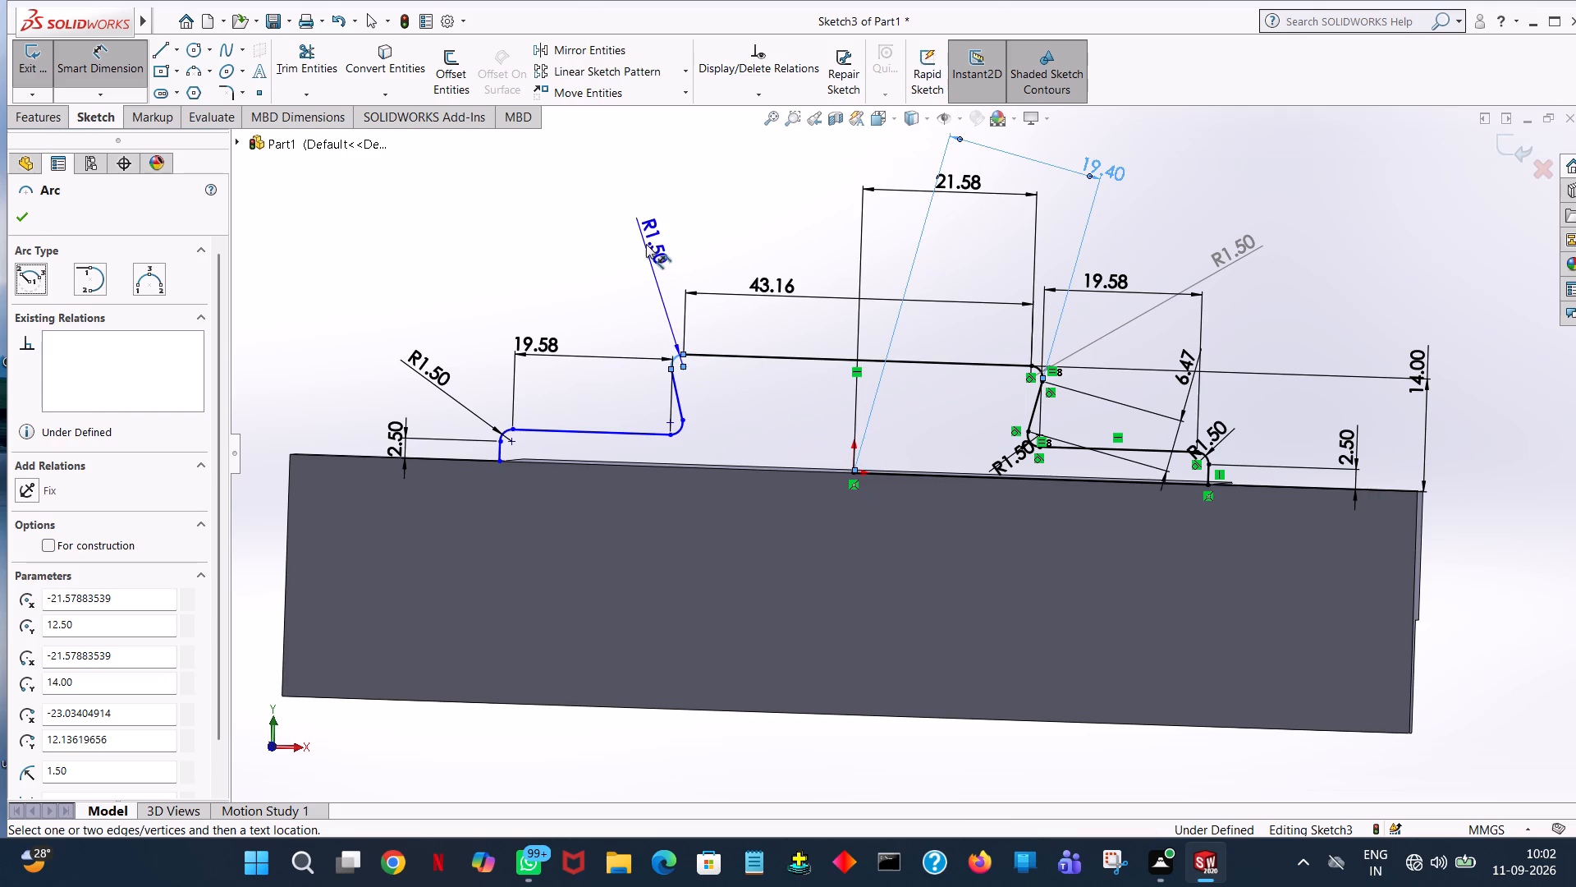
left_click(575, 218)
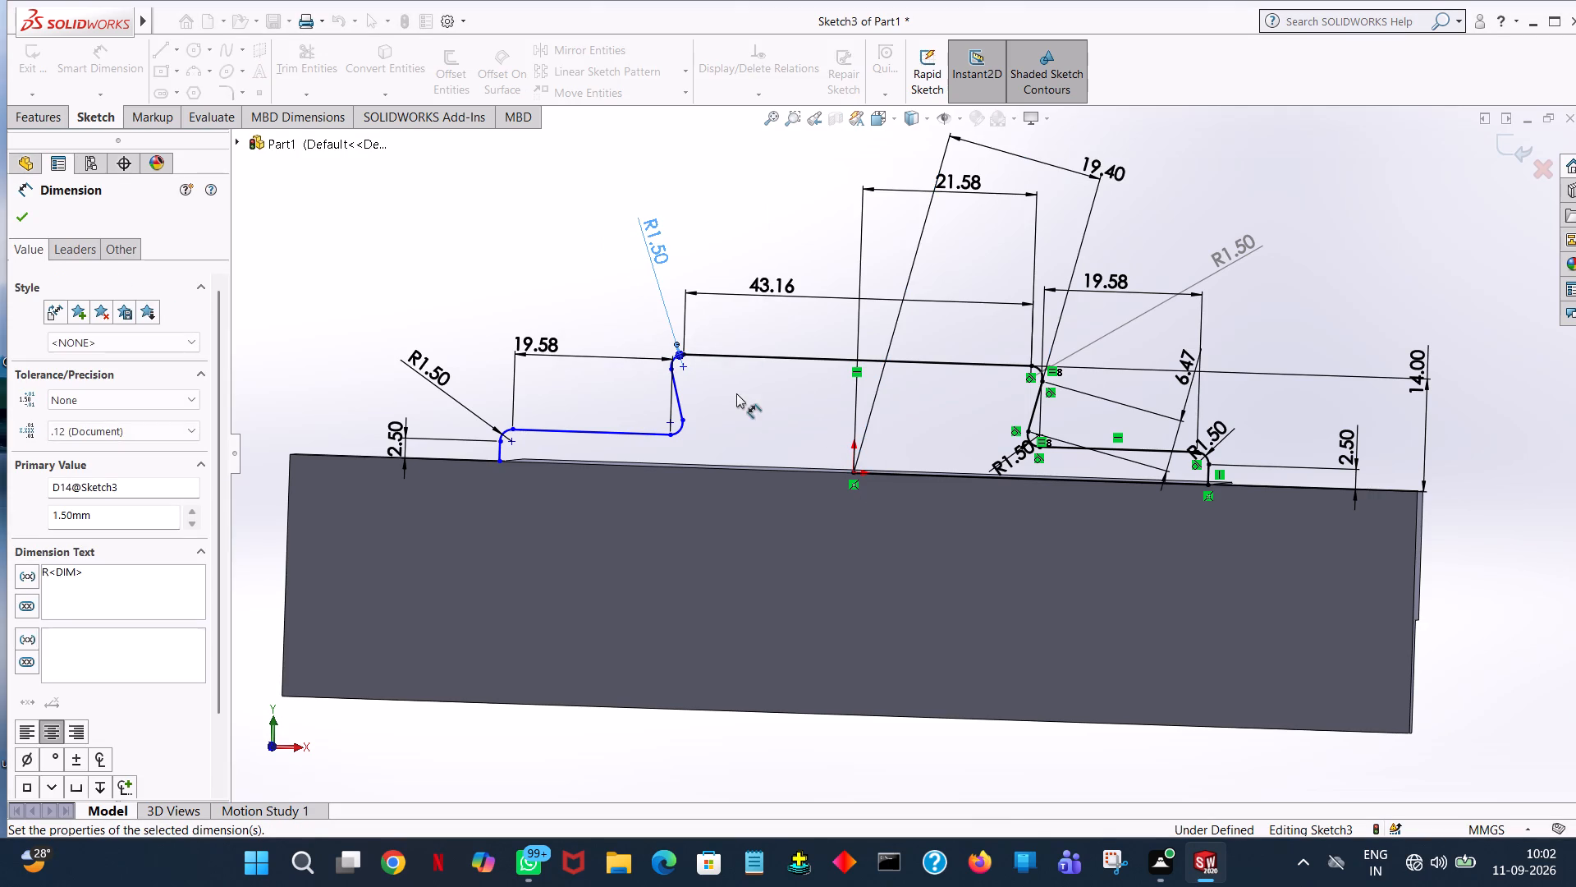
left_click(734, 399)
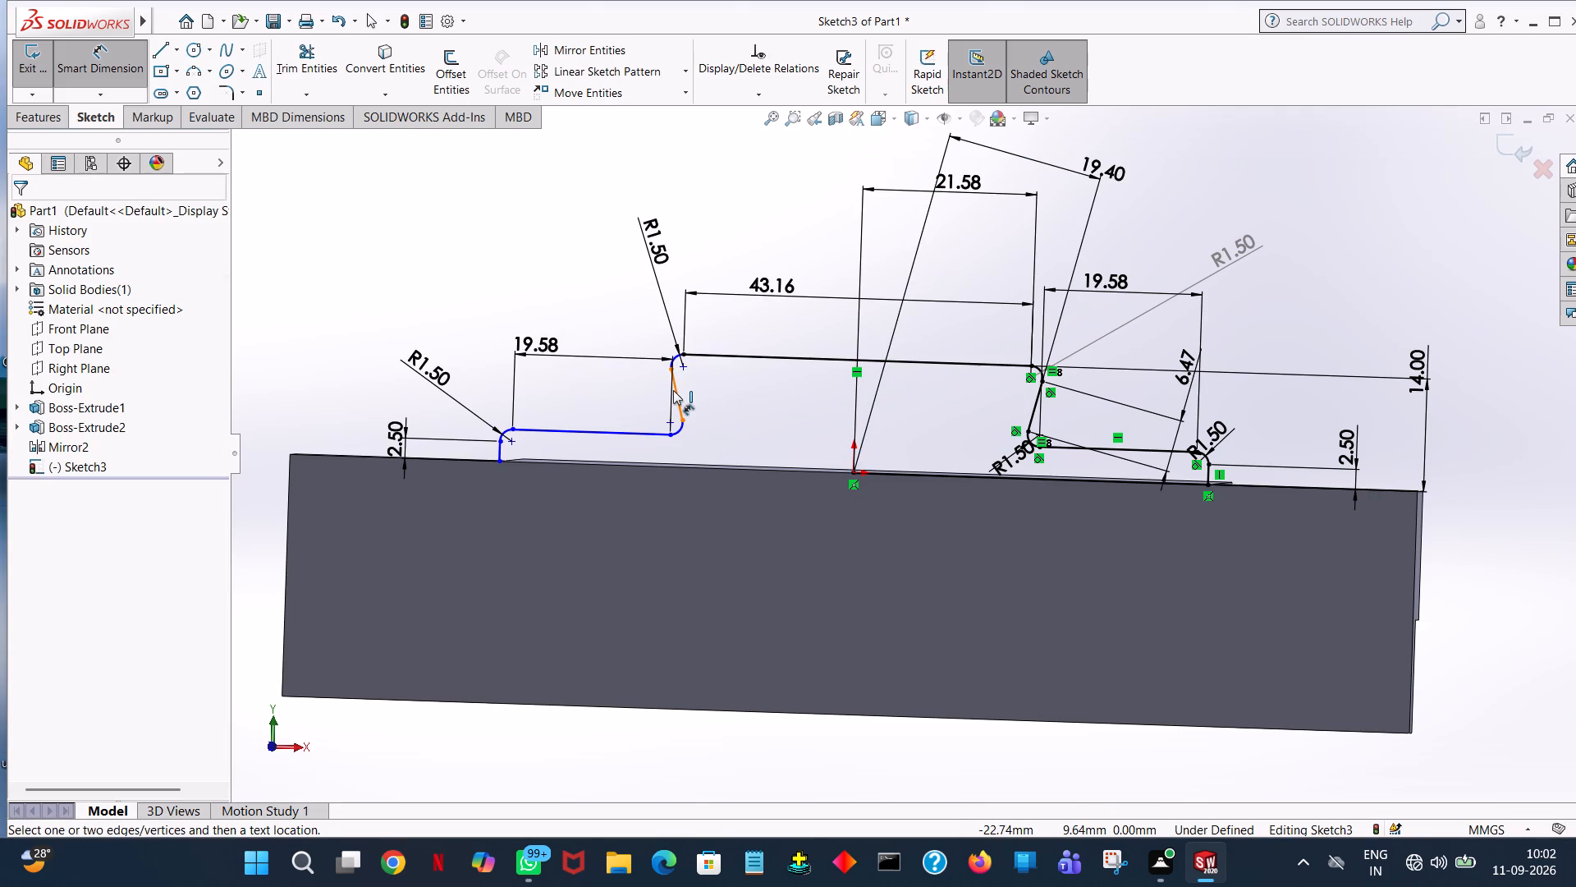
Dimension the perpendicular distance from the origin to the mirrored slanted undercut line.
left_click(673, 391)
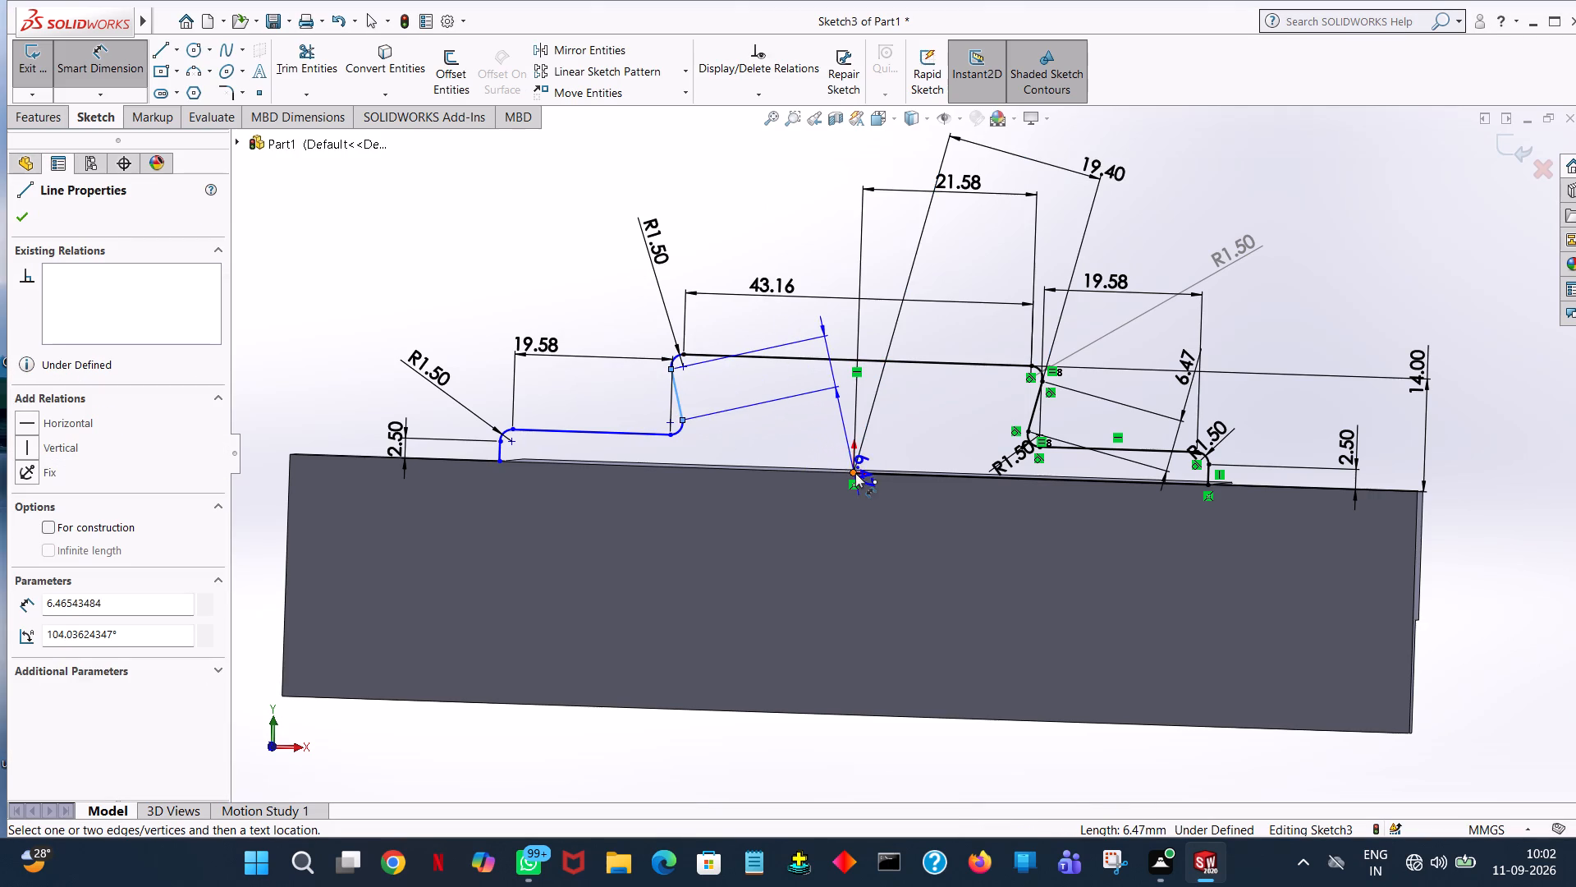
left_click(854, 472)
left_click(781, 189)
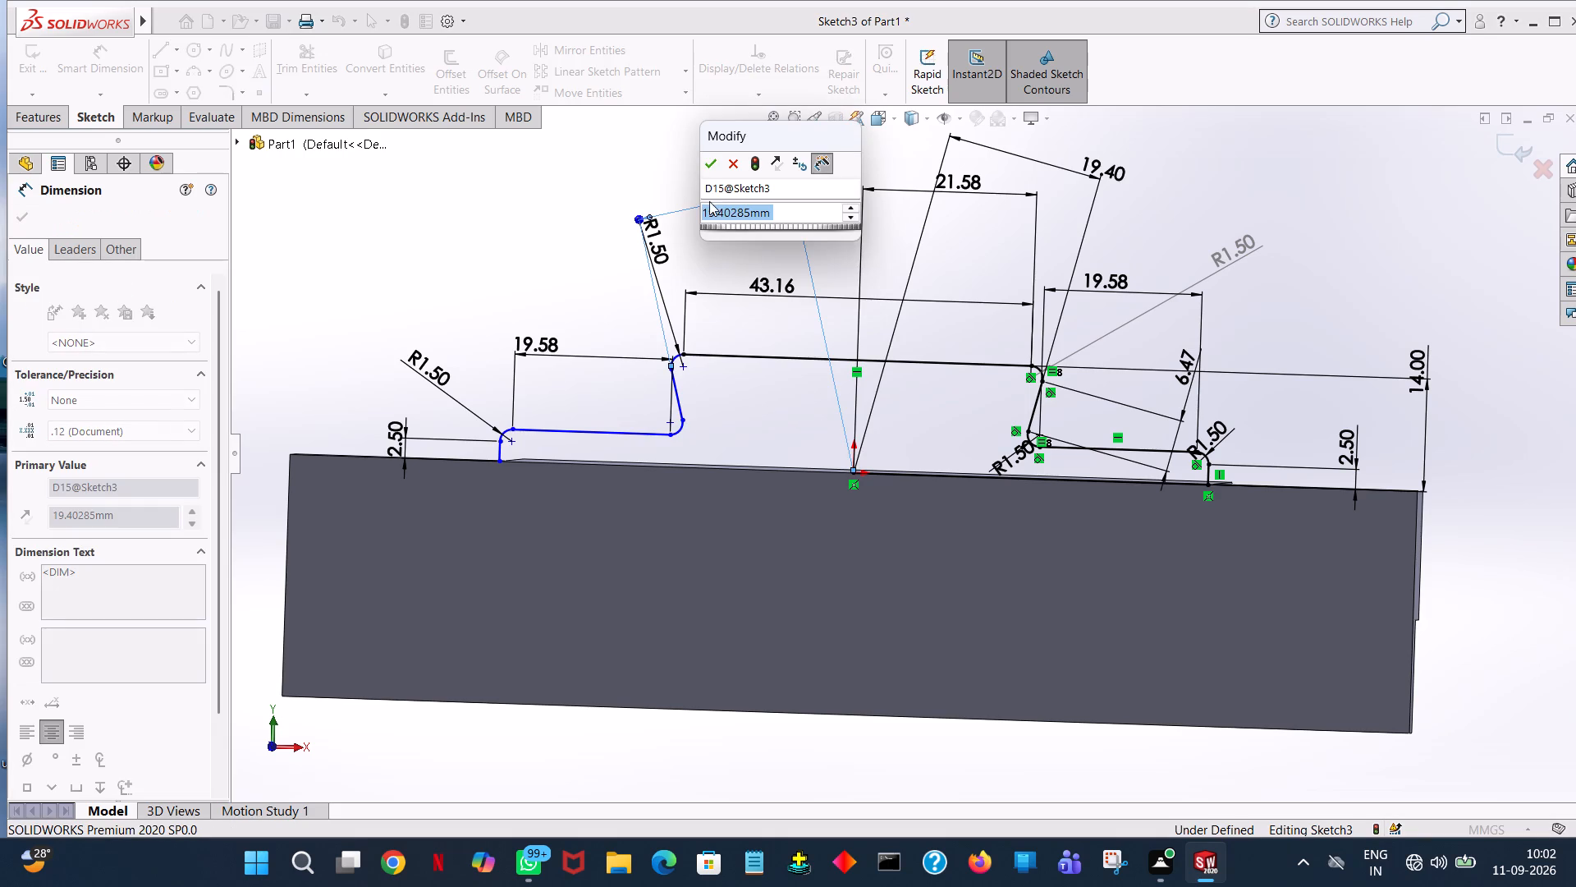
left_click(705, 162)
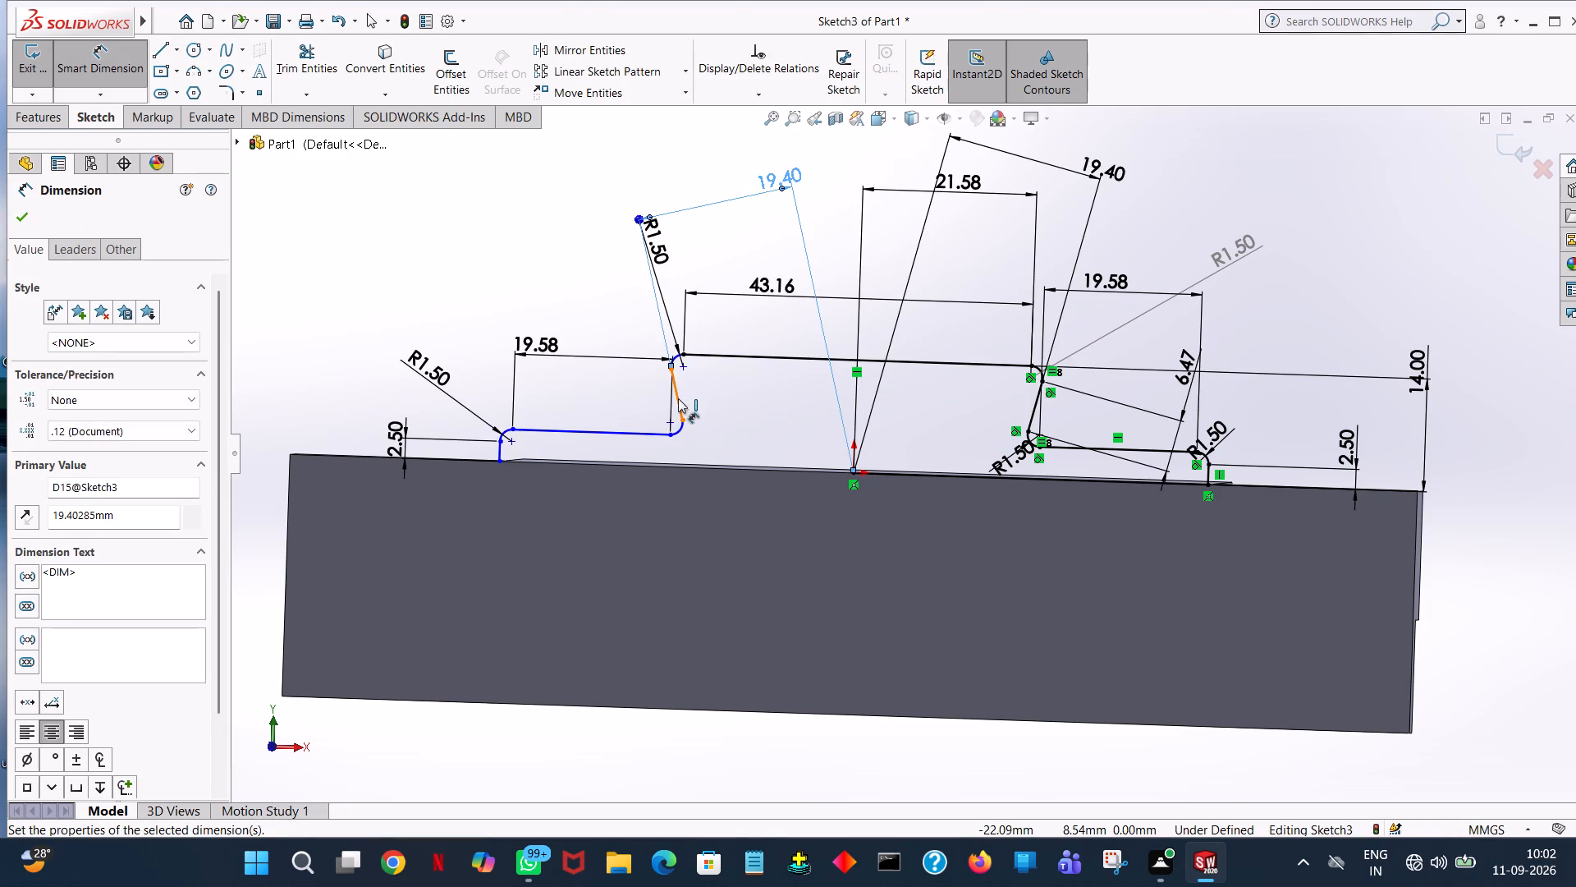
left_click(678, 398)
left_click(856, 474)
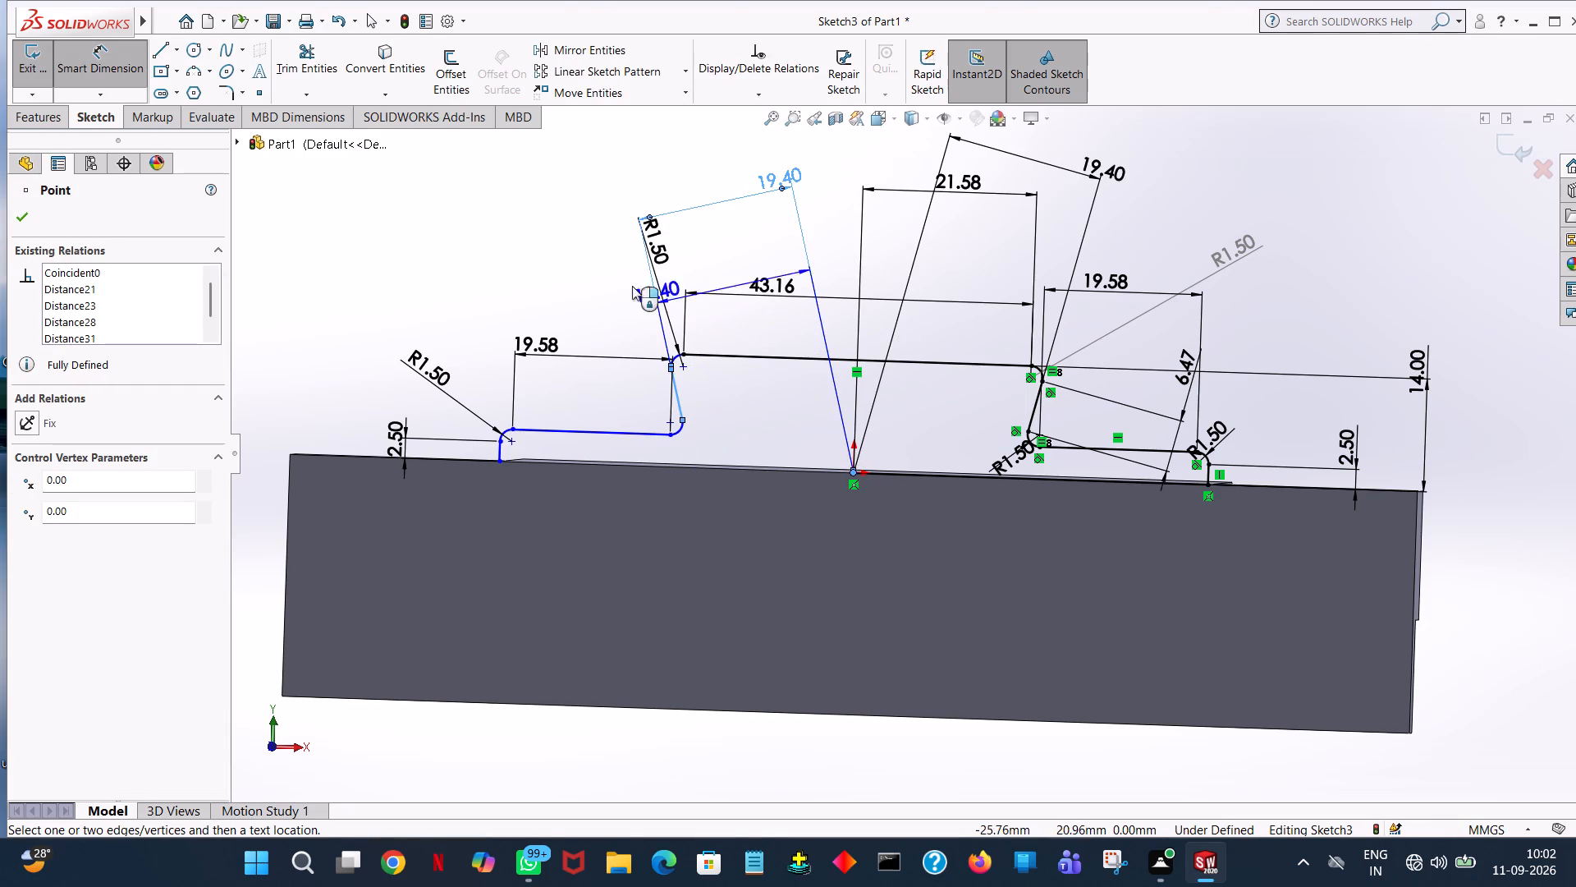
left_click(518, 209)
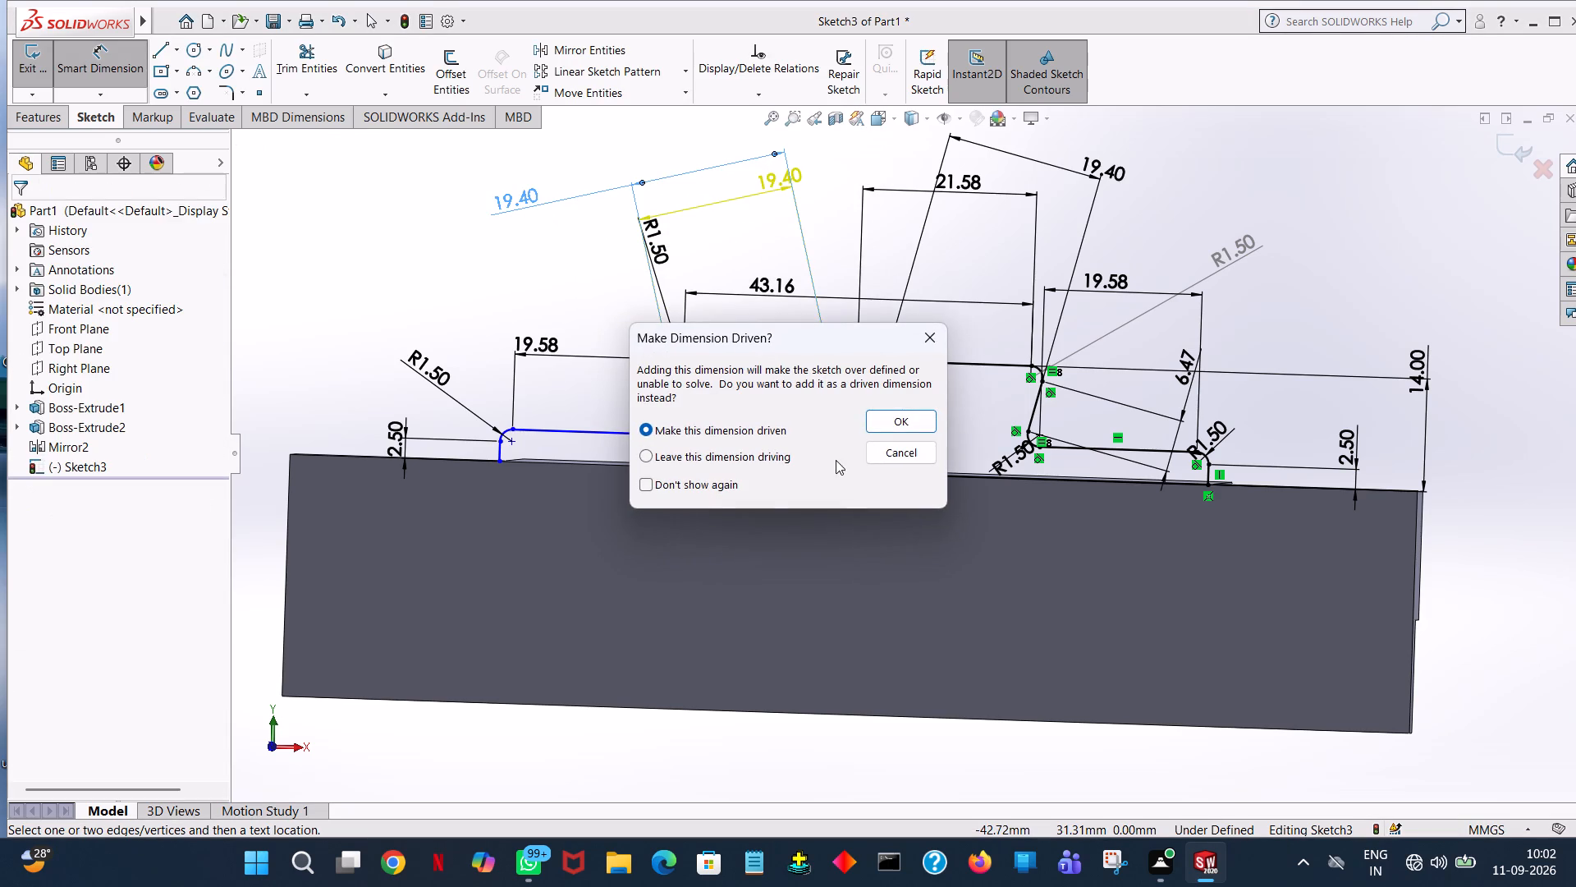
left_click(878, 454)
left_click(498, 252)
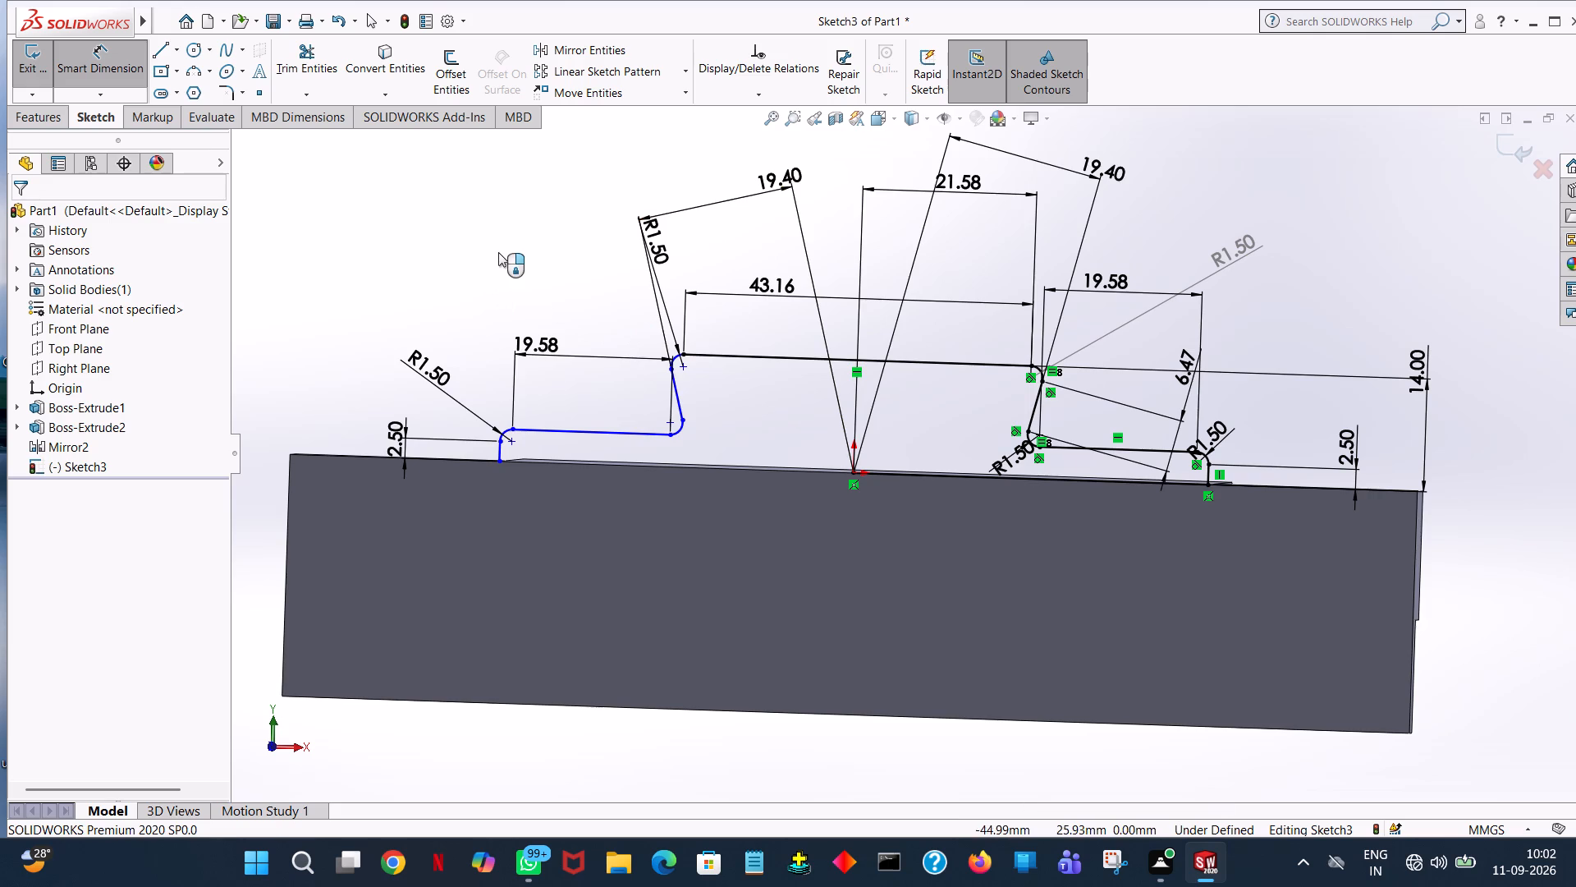
Add a second perpendicular distance dimension from the origin to the mirrored slanted undercut line, below the profile, as a driven dimension.
left_click(677, 398)
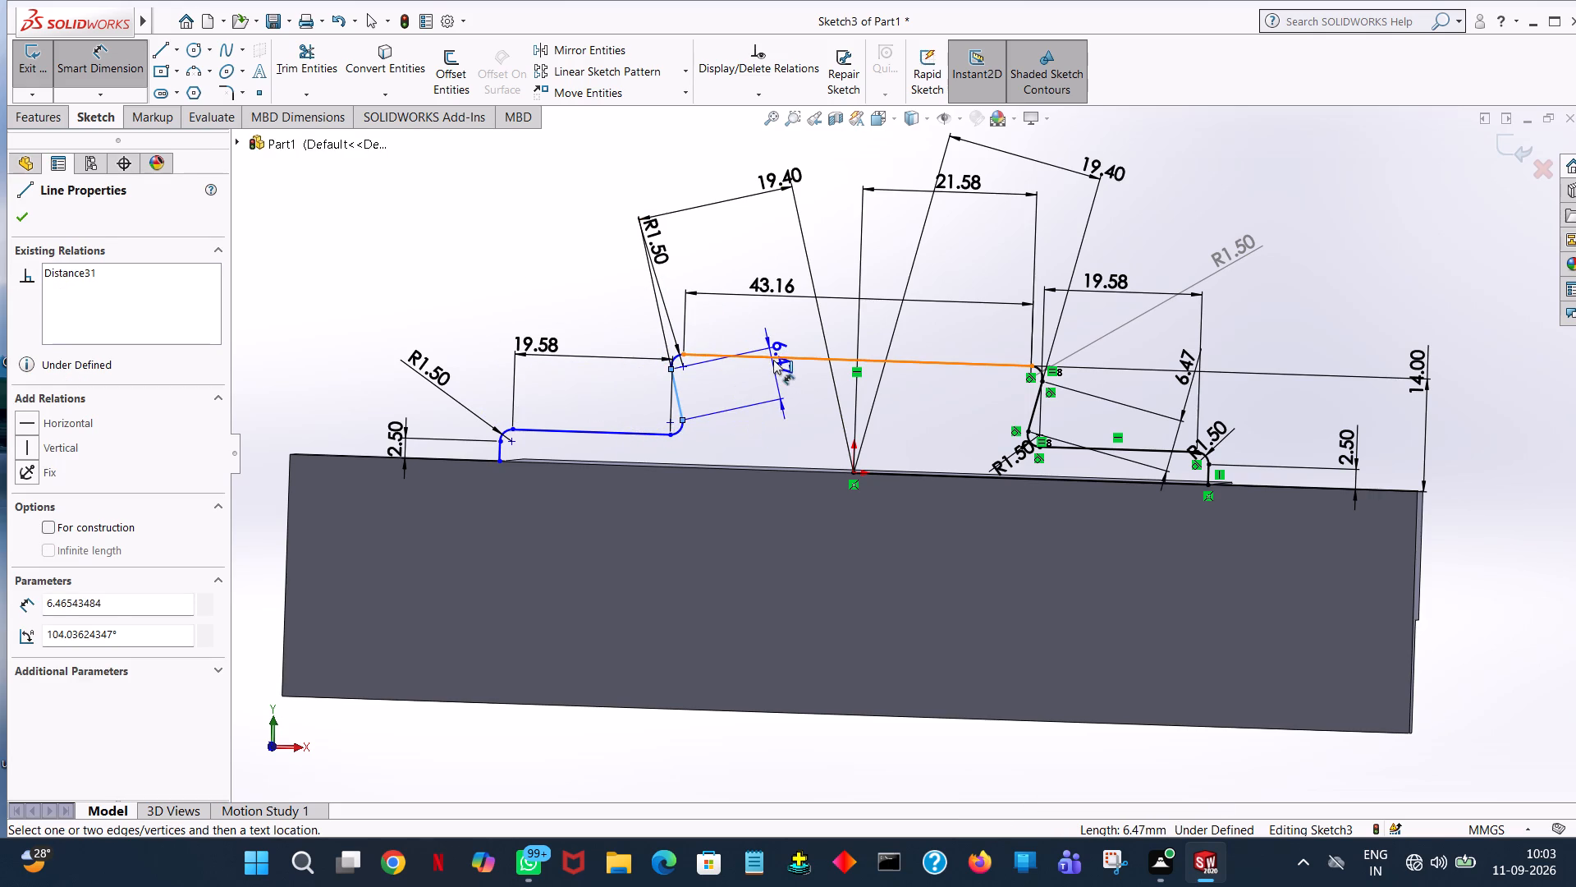
left_click(773, 360)
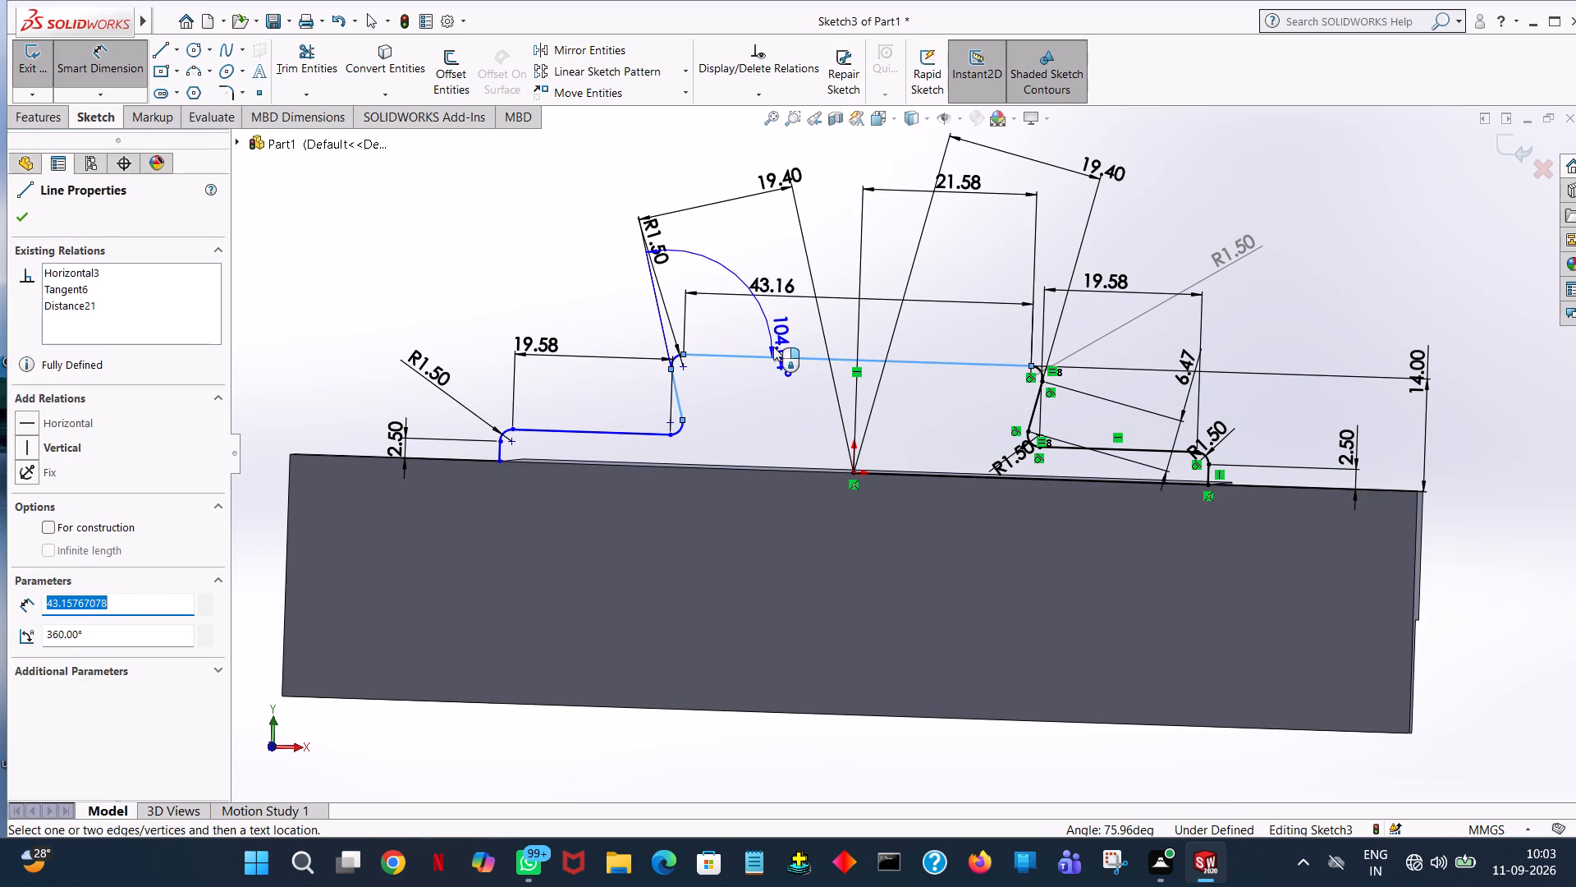
key("Escape")
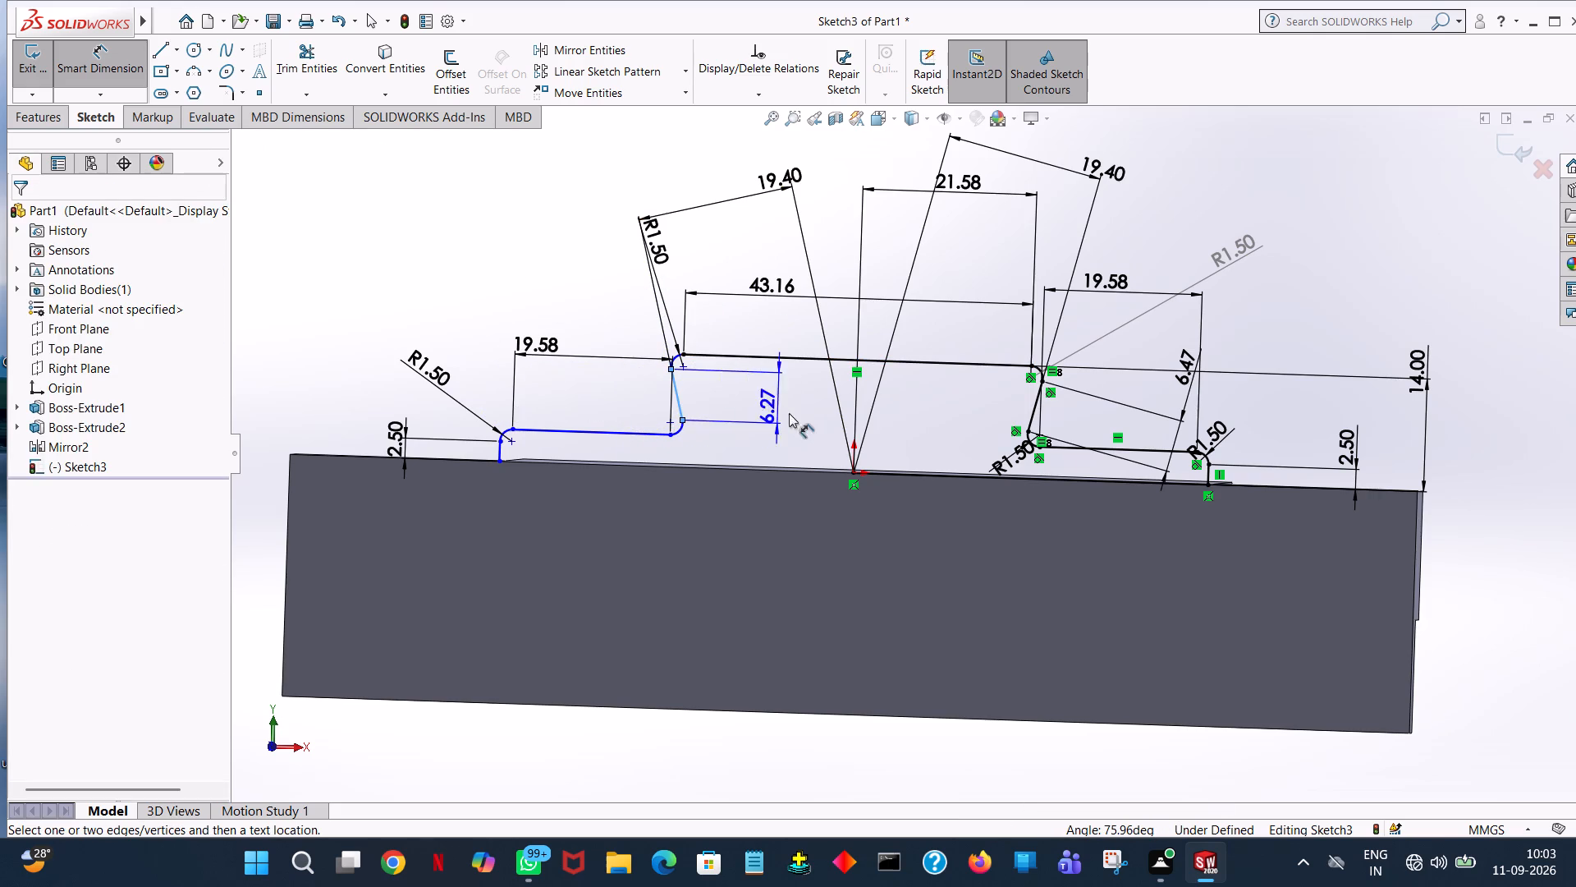
left_click(1034, 416)
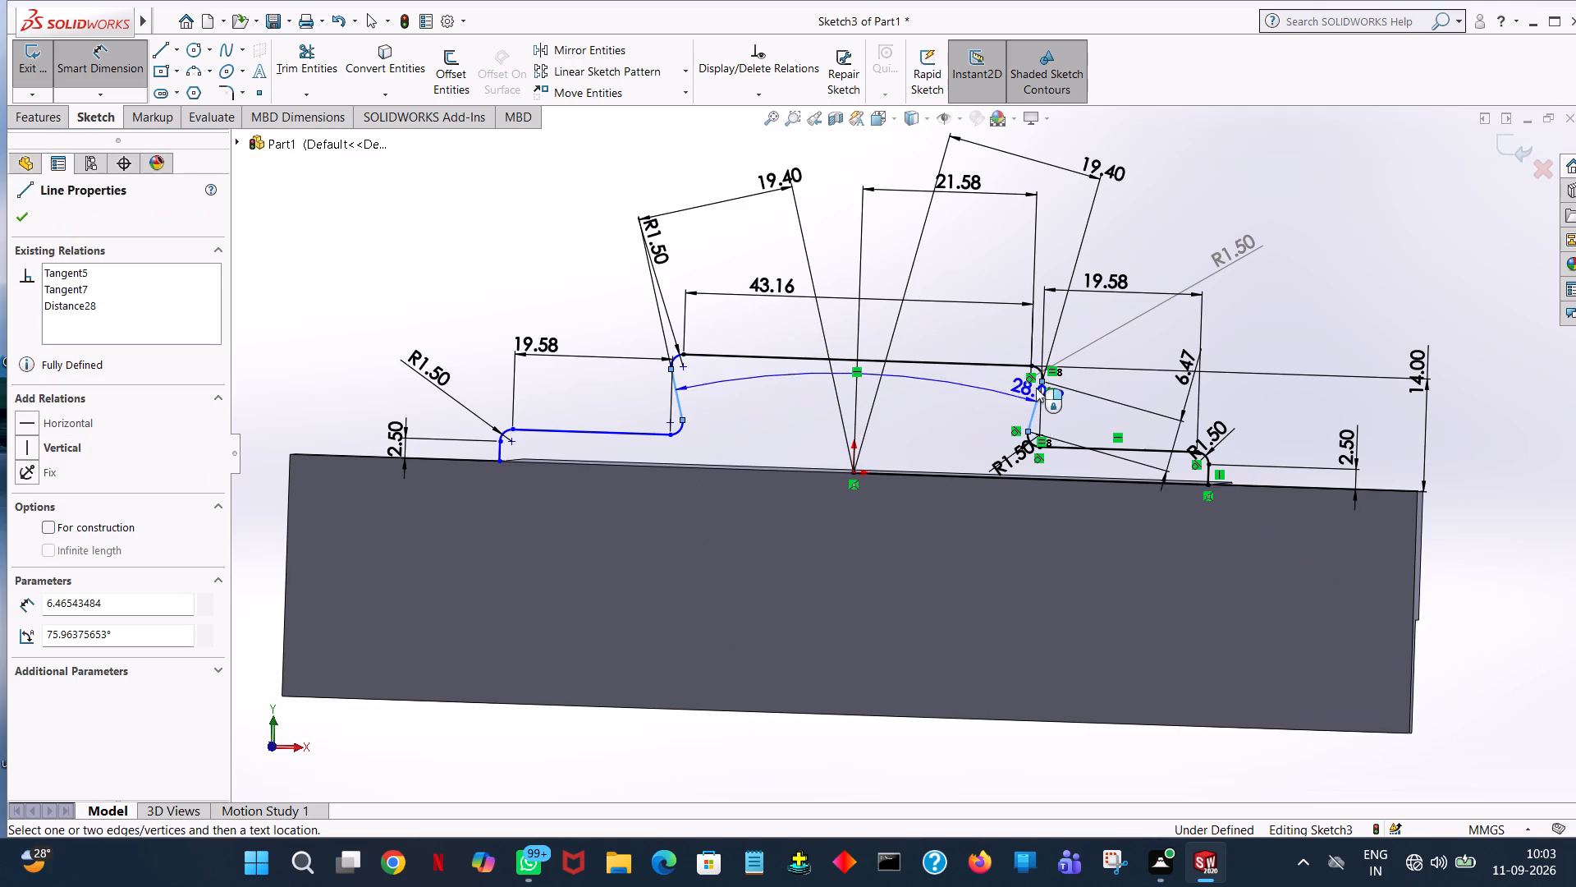
key("Escape")
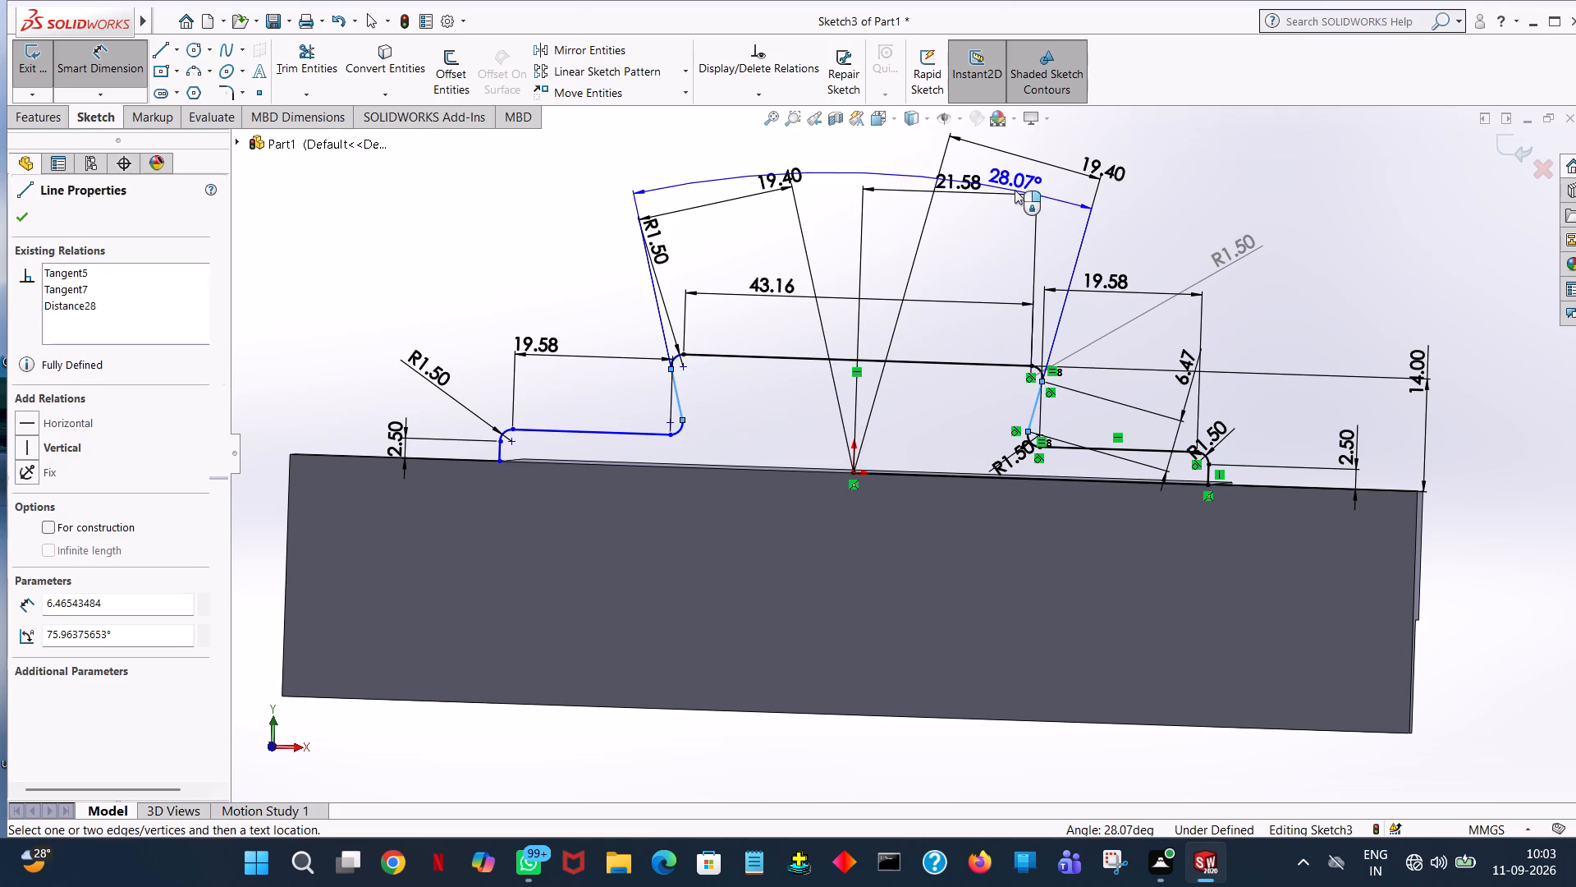
left_click(853, 475)
left_click(795, 669)
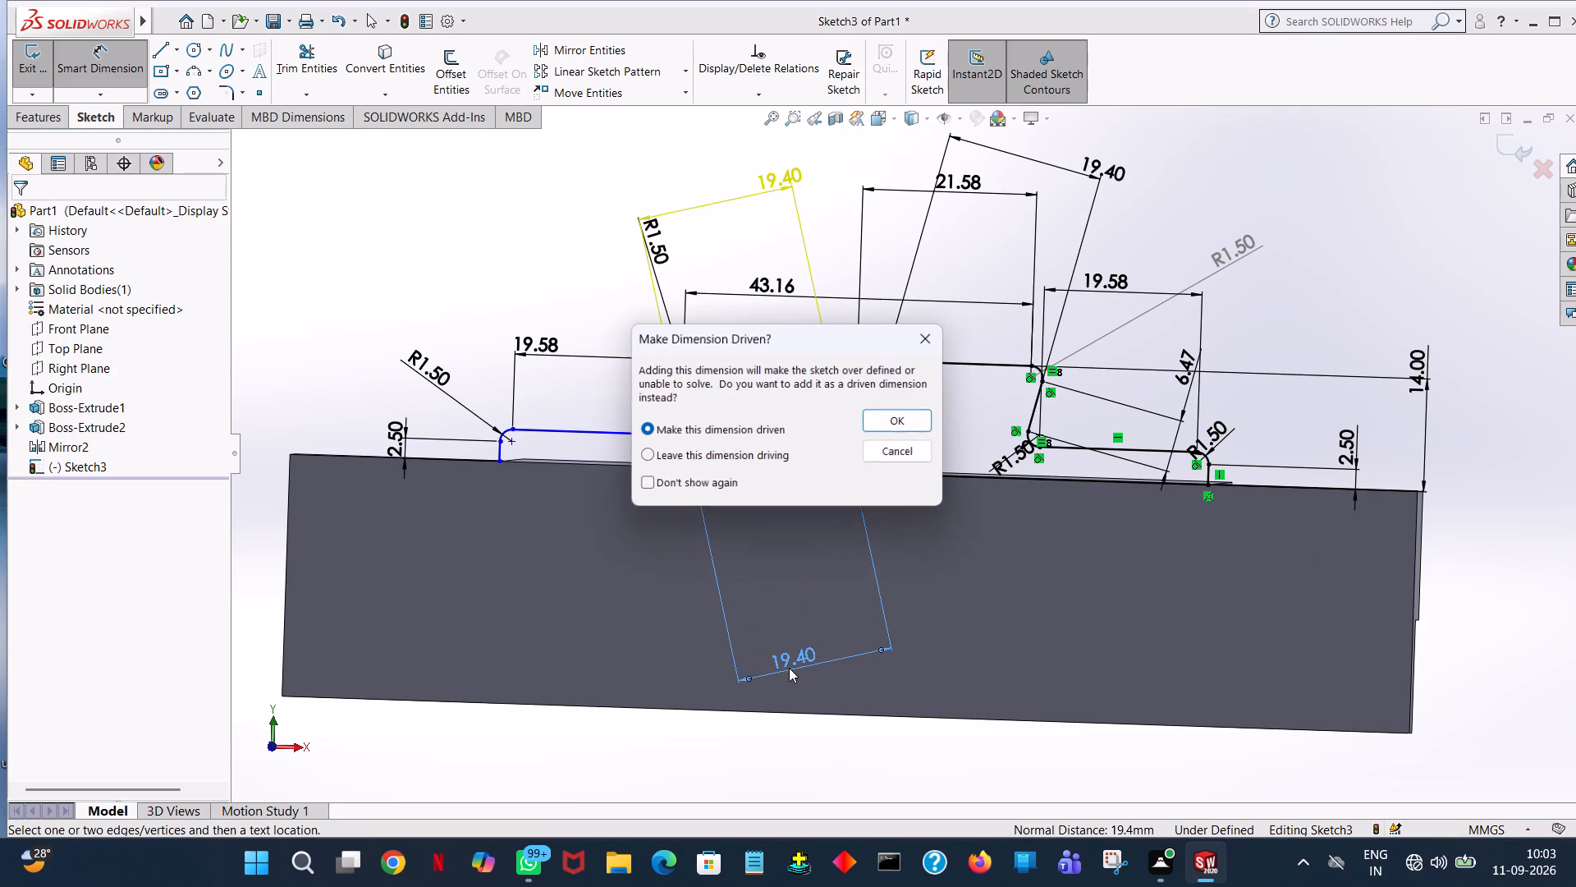
left_click(886, 422)
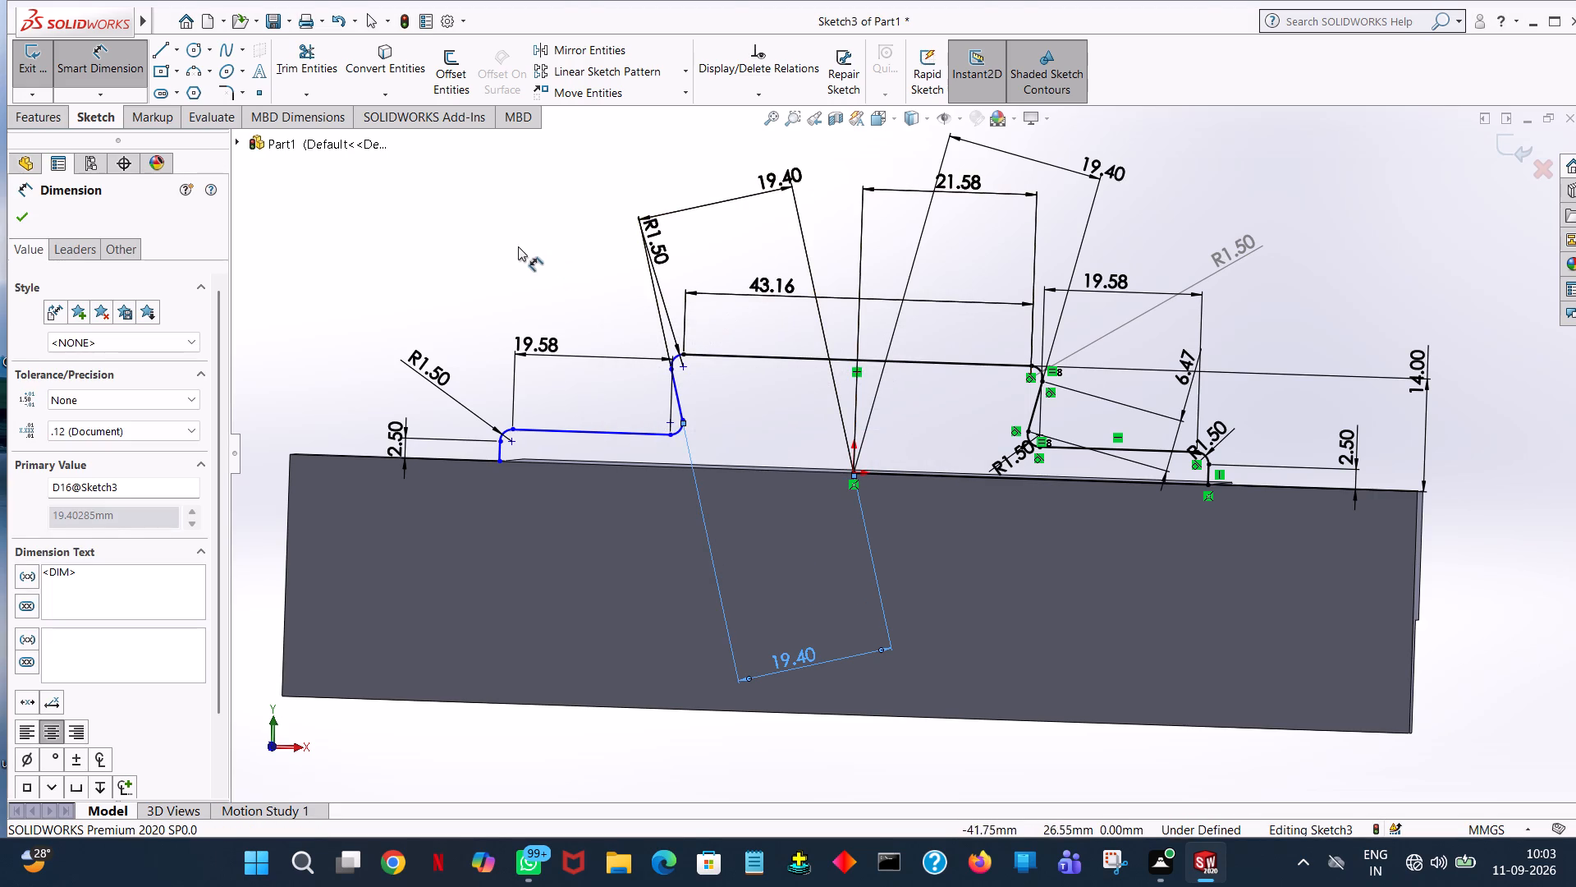
left_click(516, 246)
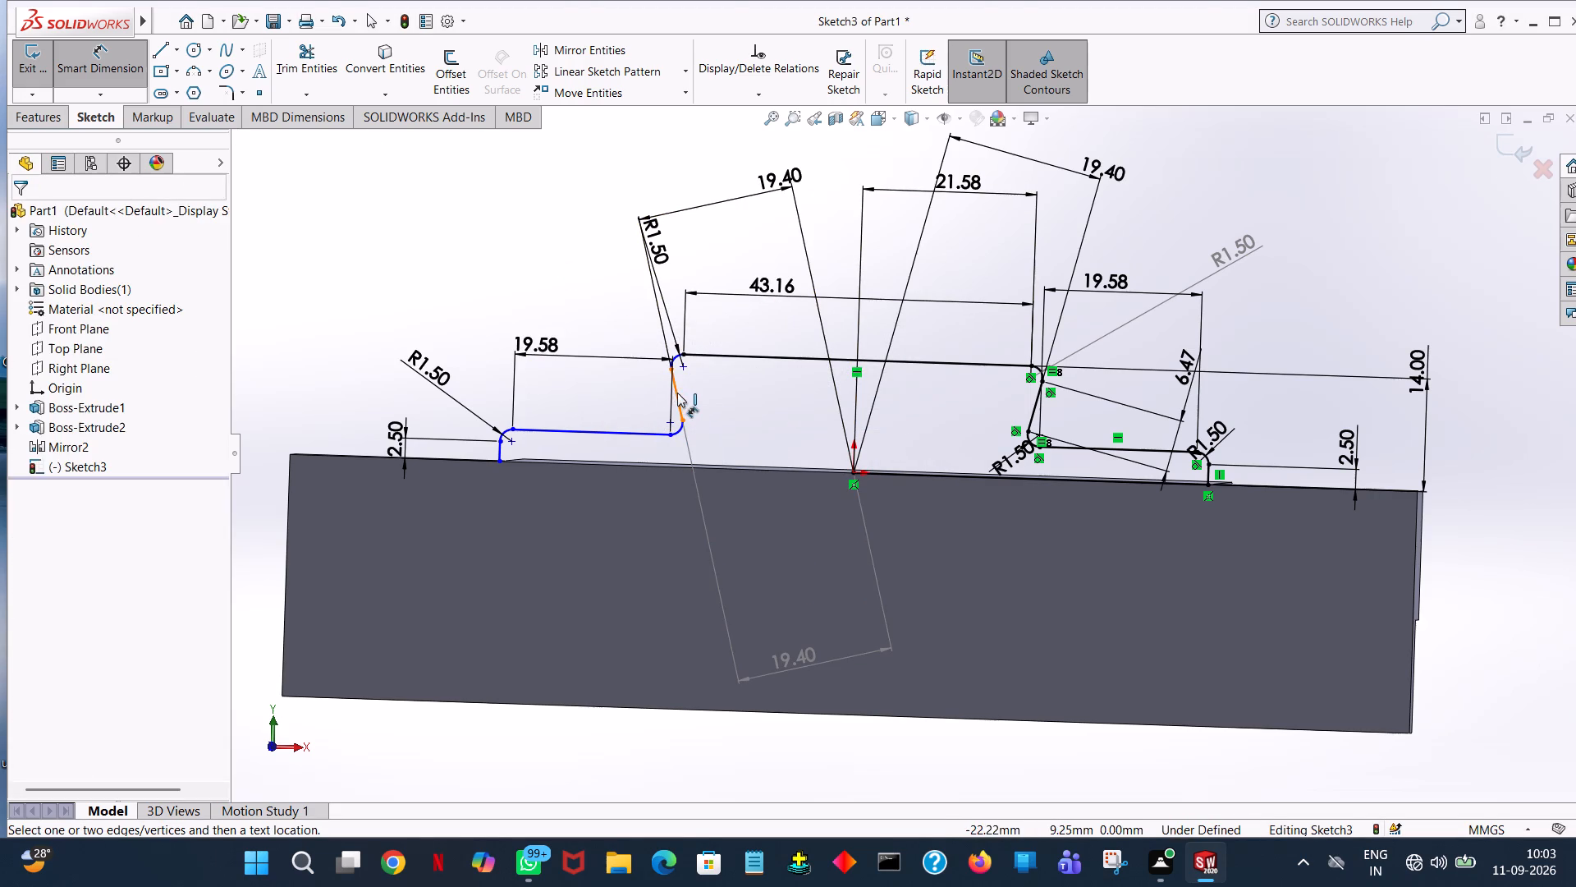
Dimension the vertical height of the mirrored slanted undercut line, placing it beyond the profile's outer end.
left_click(678, 393)
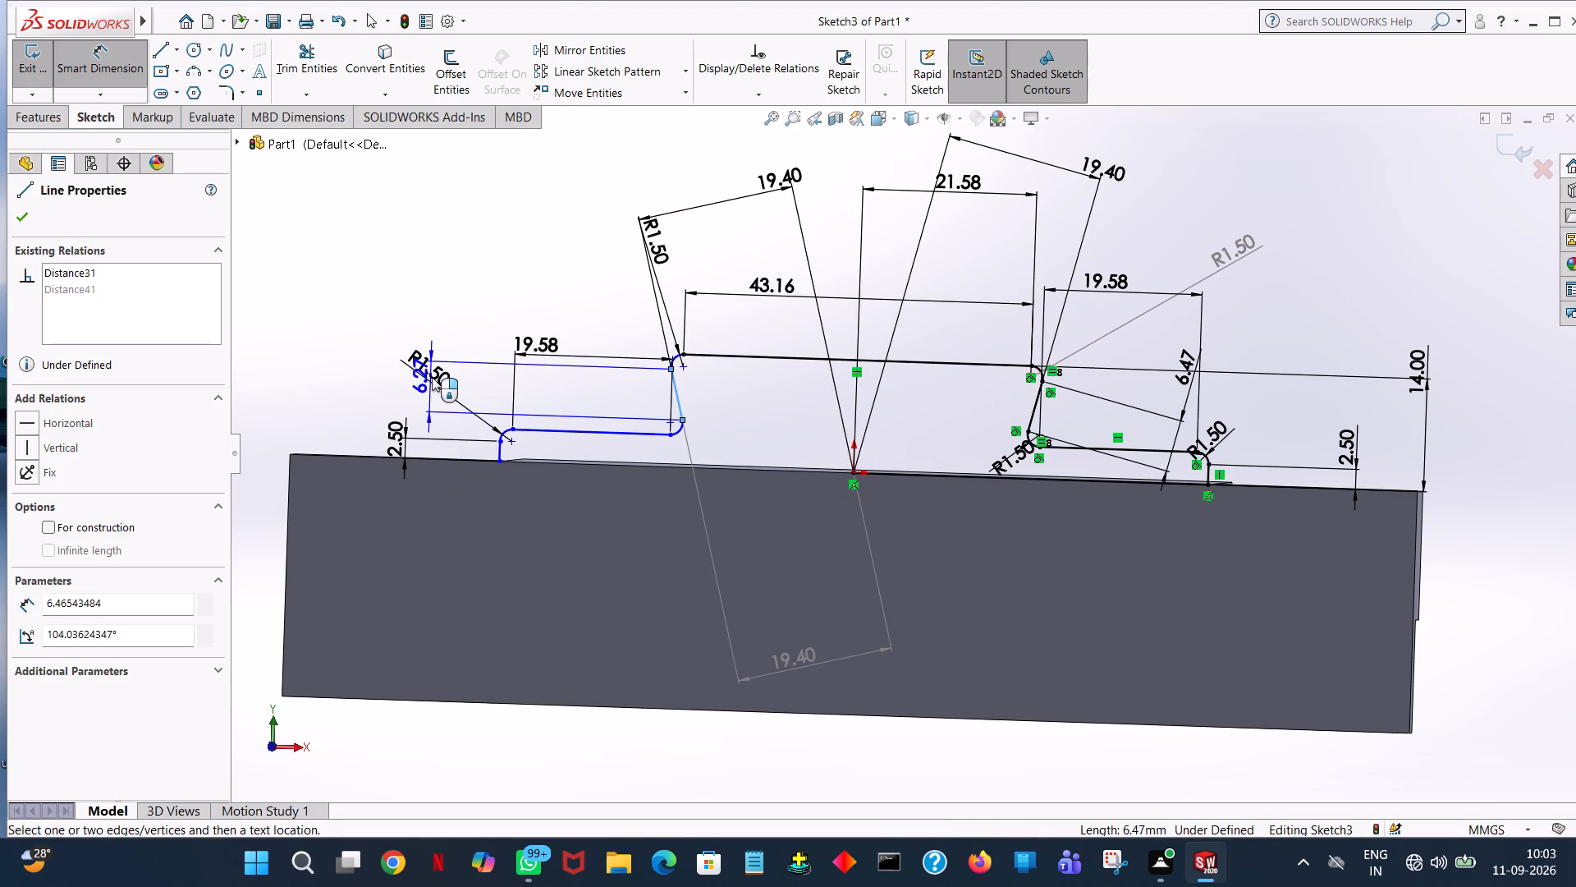
left_click(346, 377)
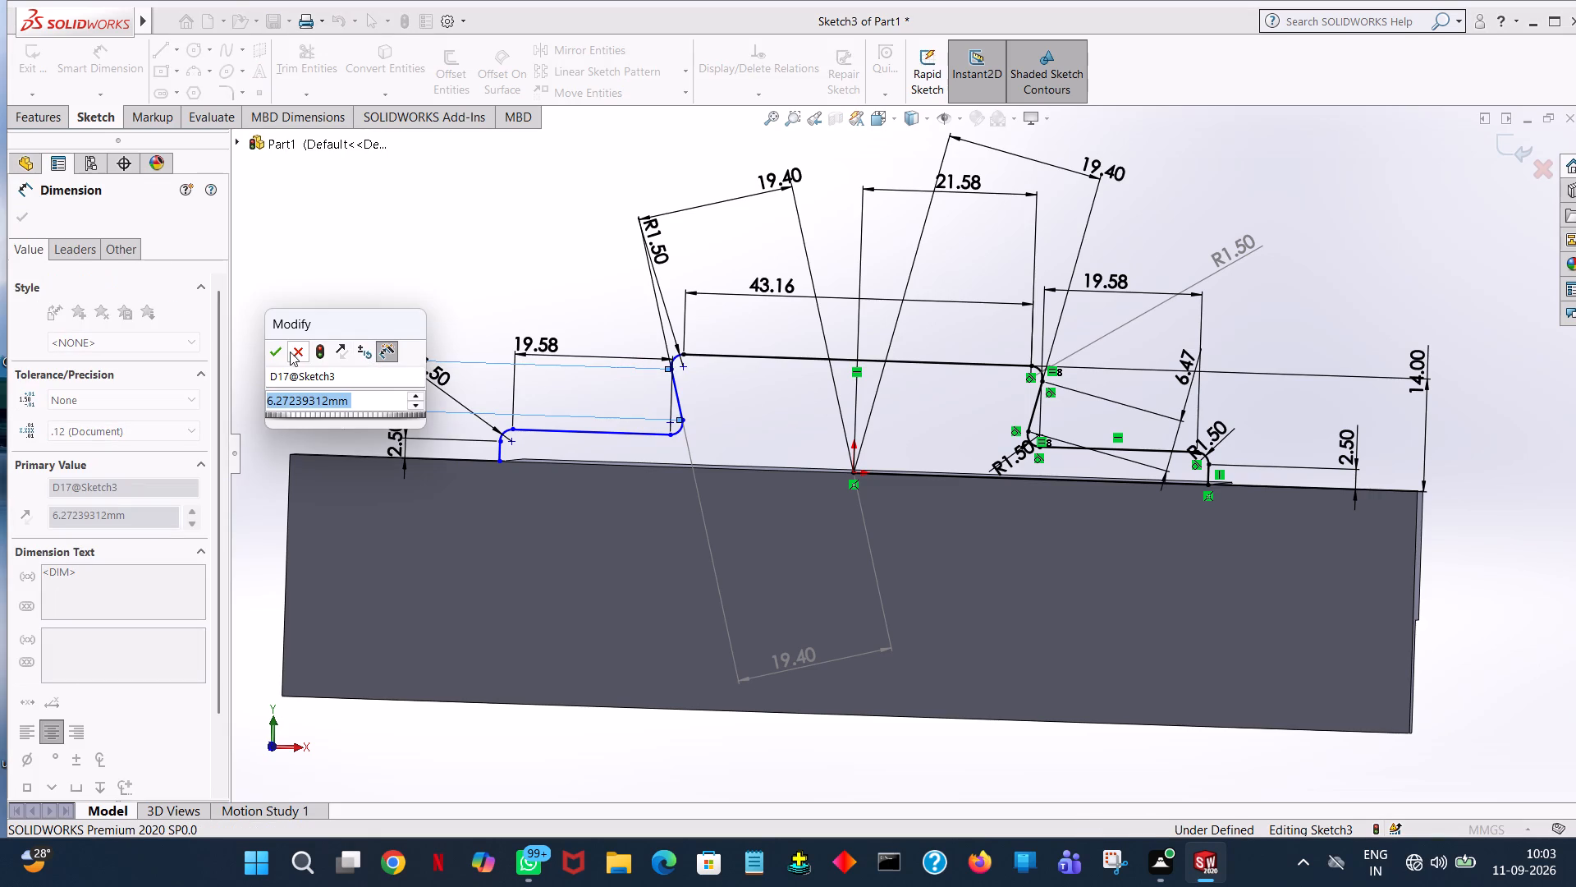
left_click(276, 356)
double_click(474, 277)
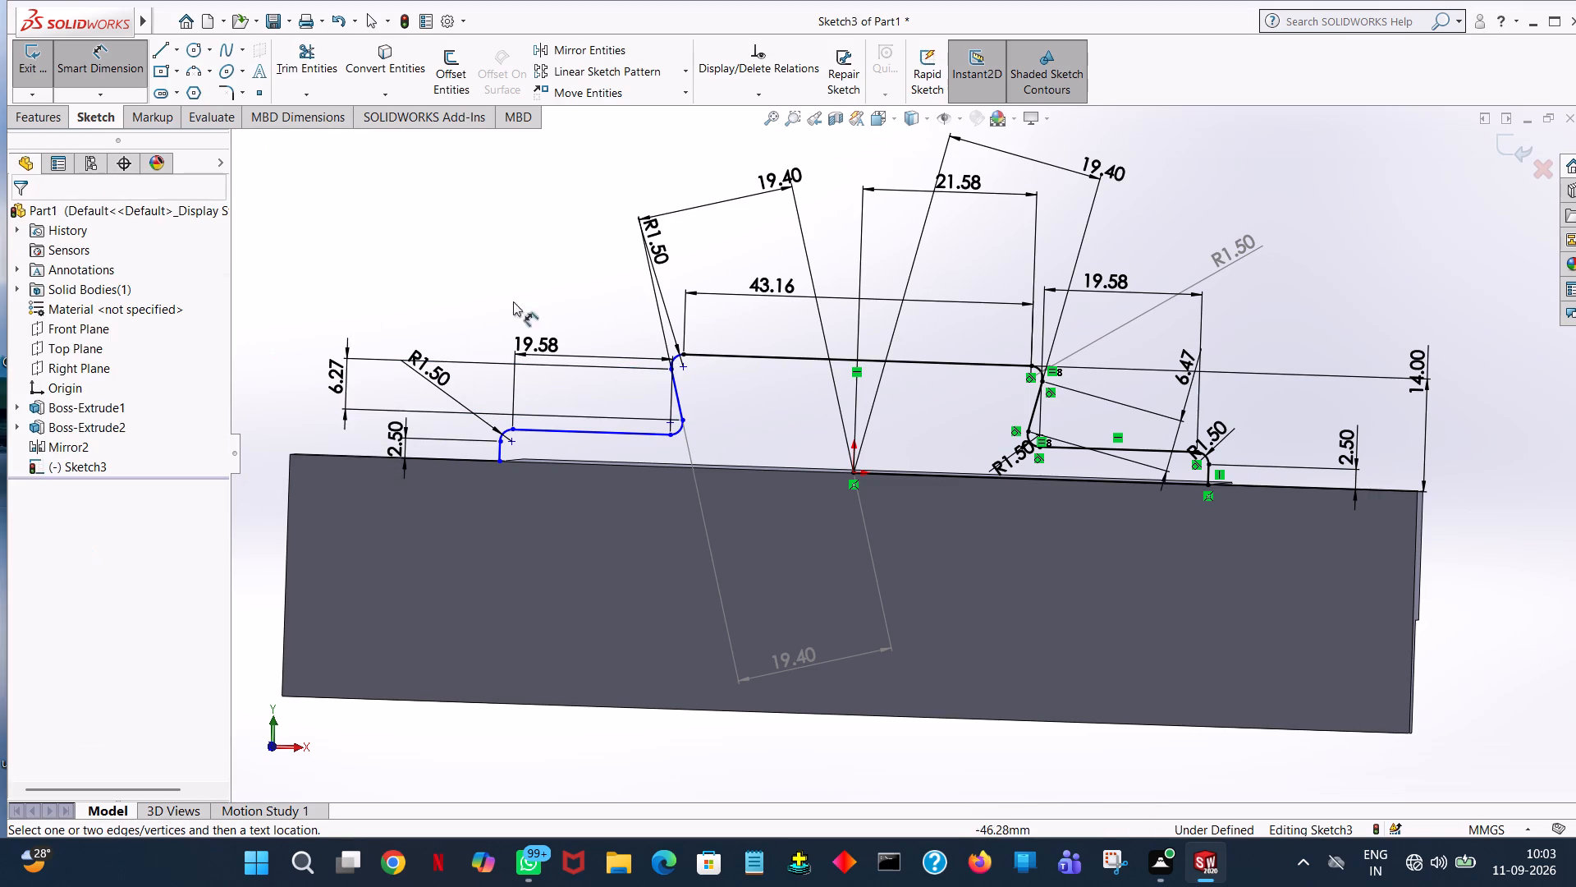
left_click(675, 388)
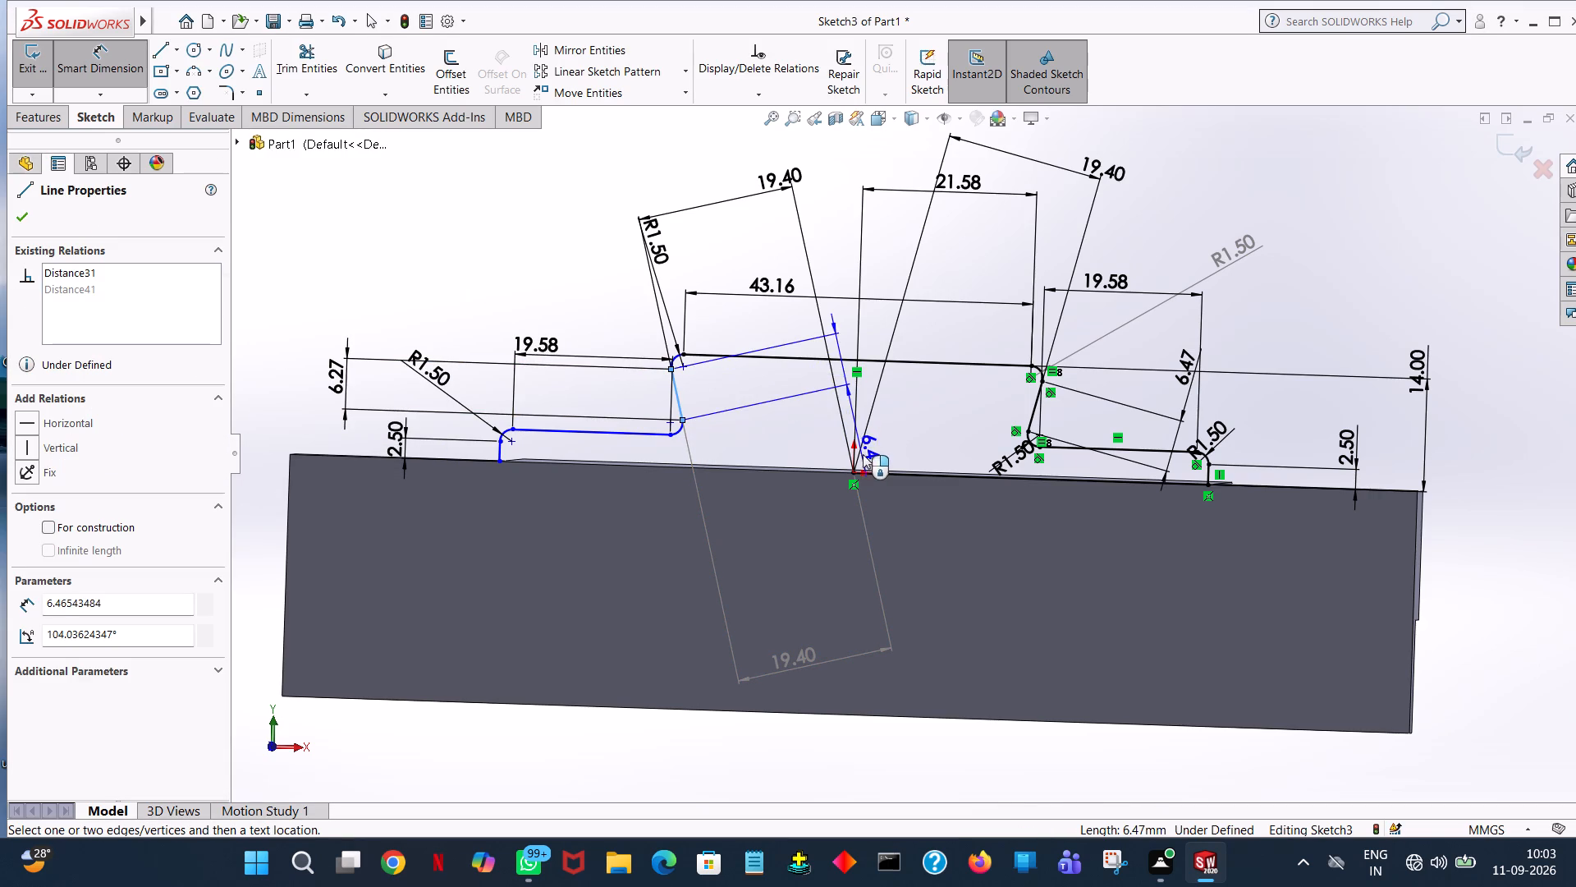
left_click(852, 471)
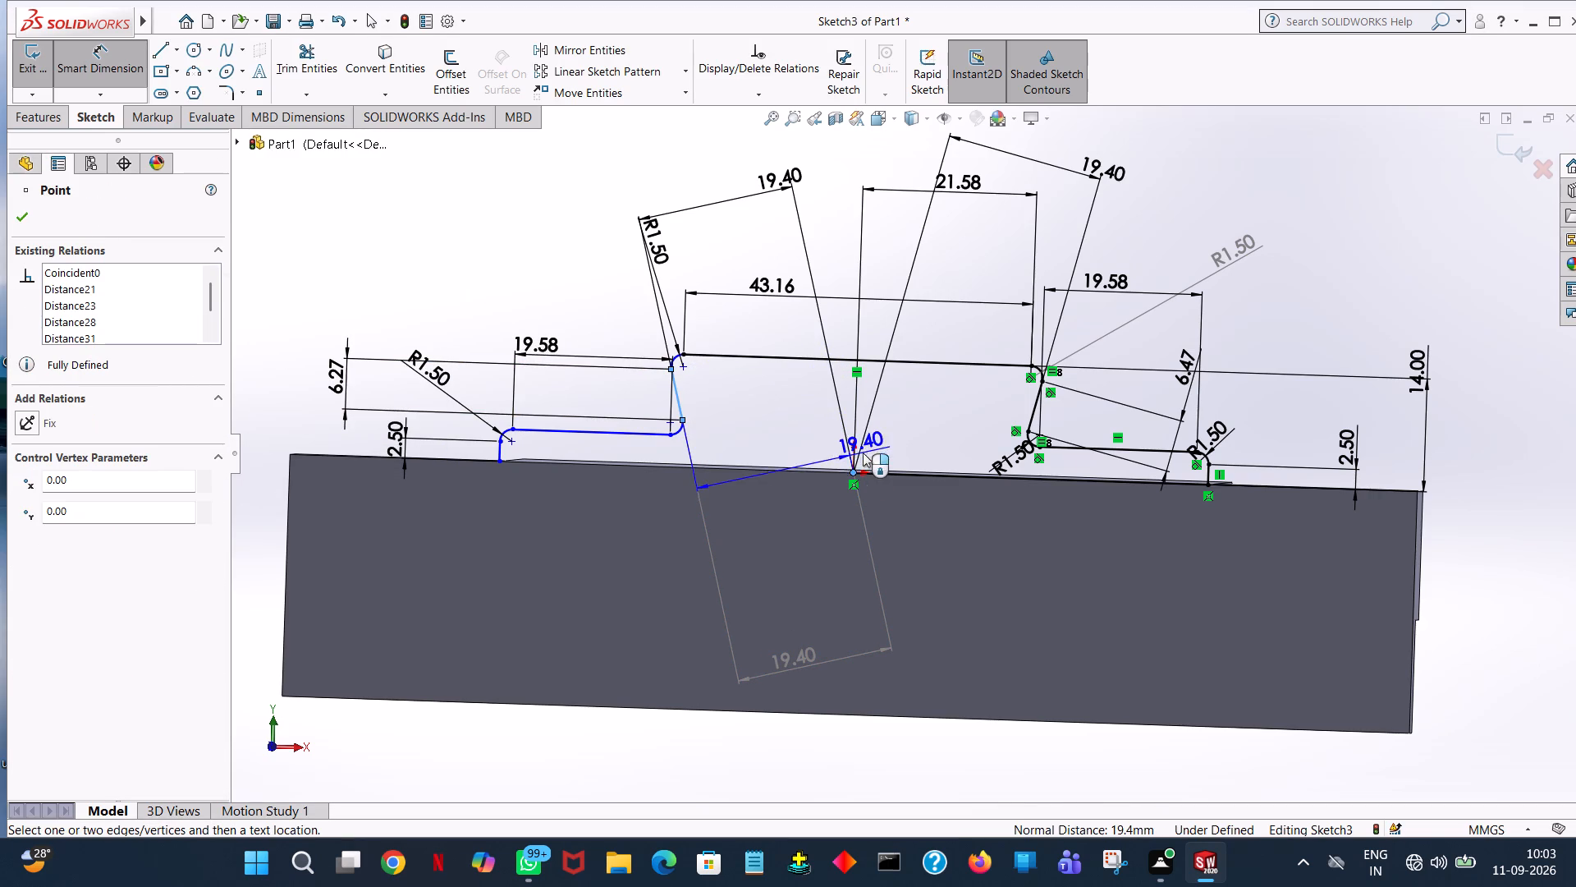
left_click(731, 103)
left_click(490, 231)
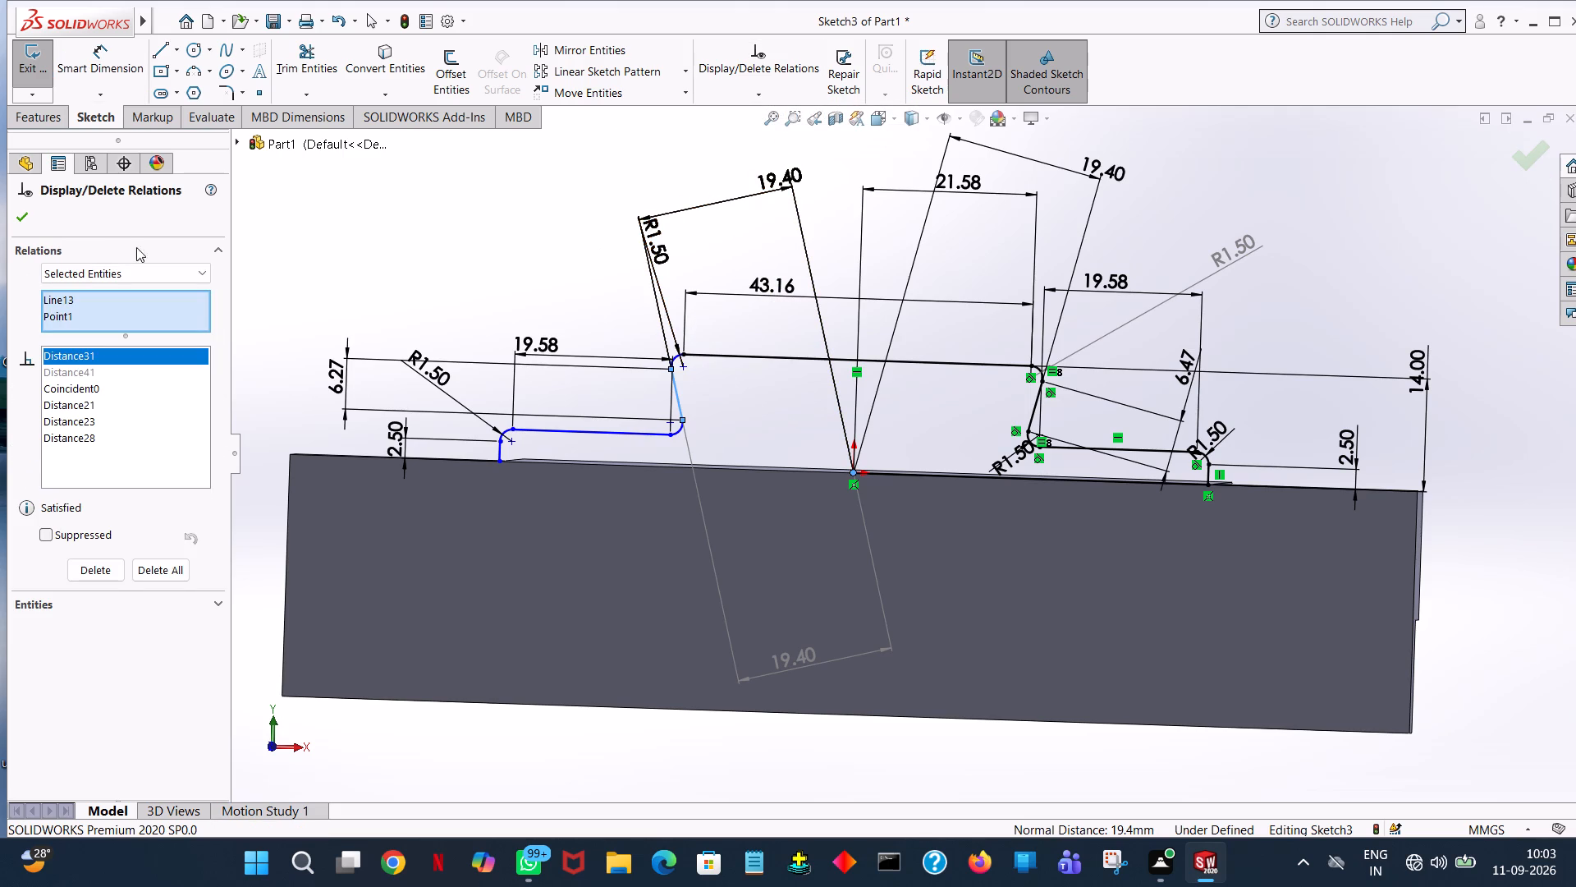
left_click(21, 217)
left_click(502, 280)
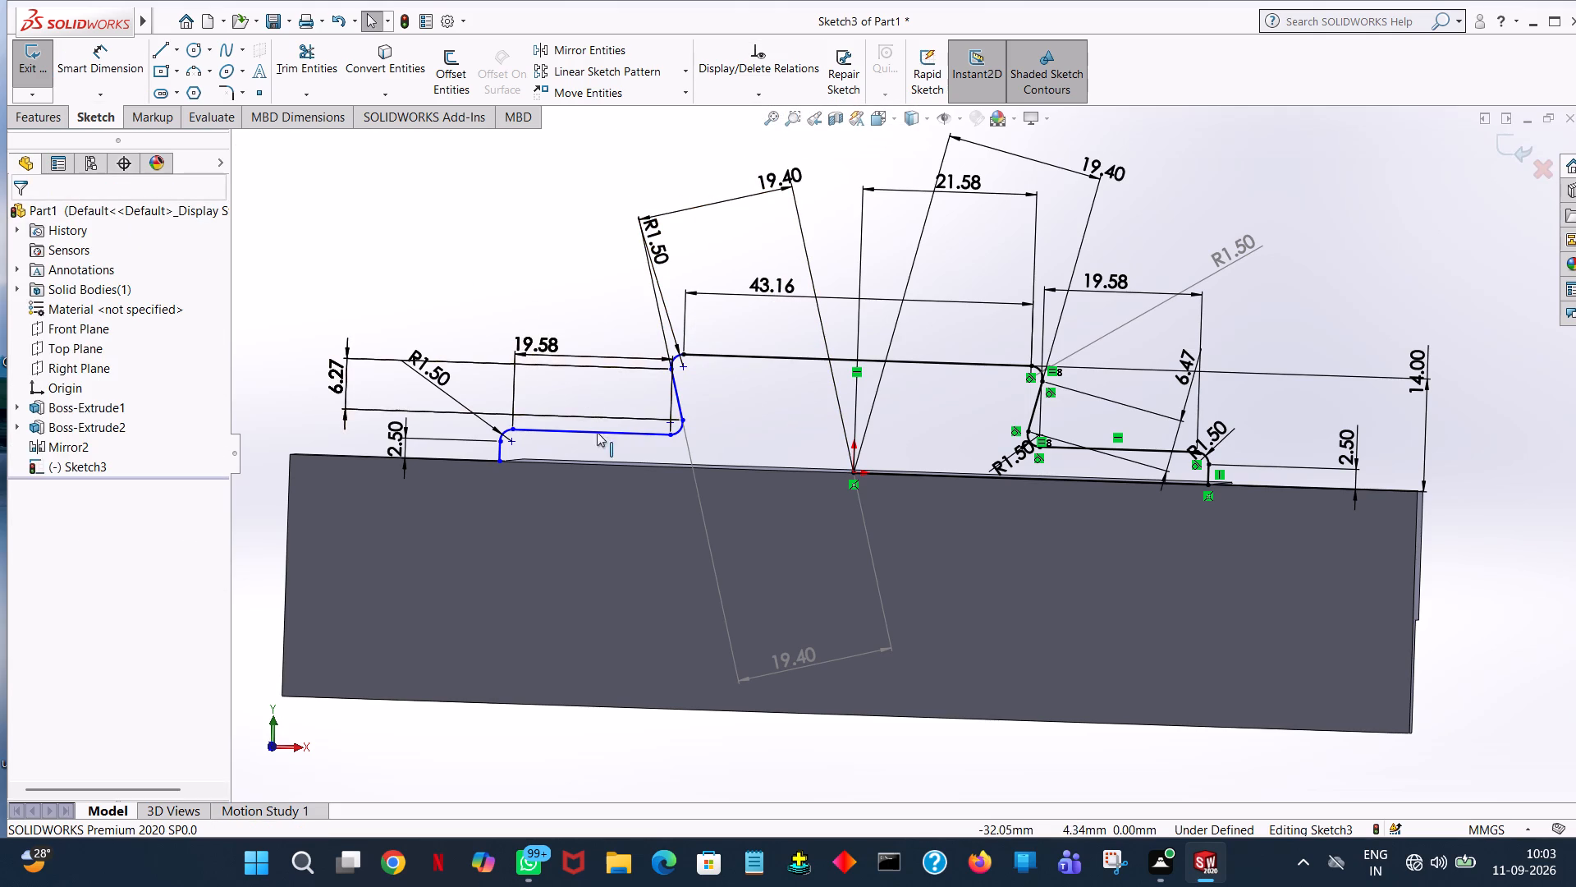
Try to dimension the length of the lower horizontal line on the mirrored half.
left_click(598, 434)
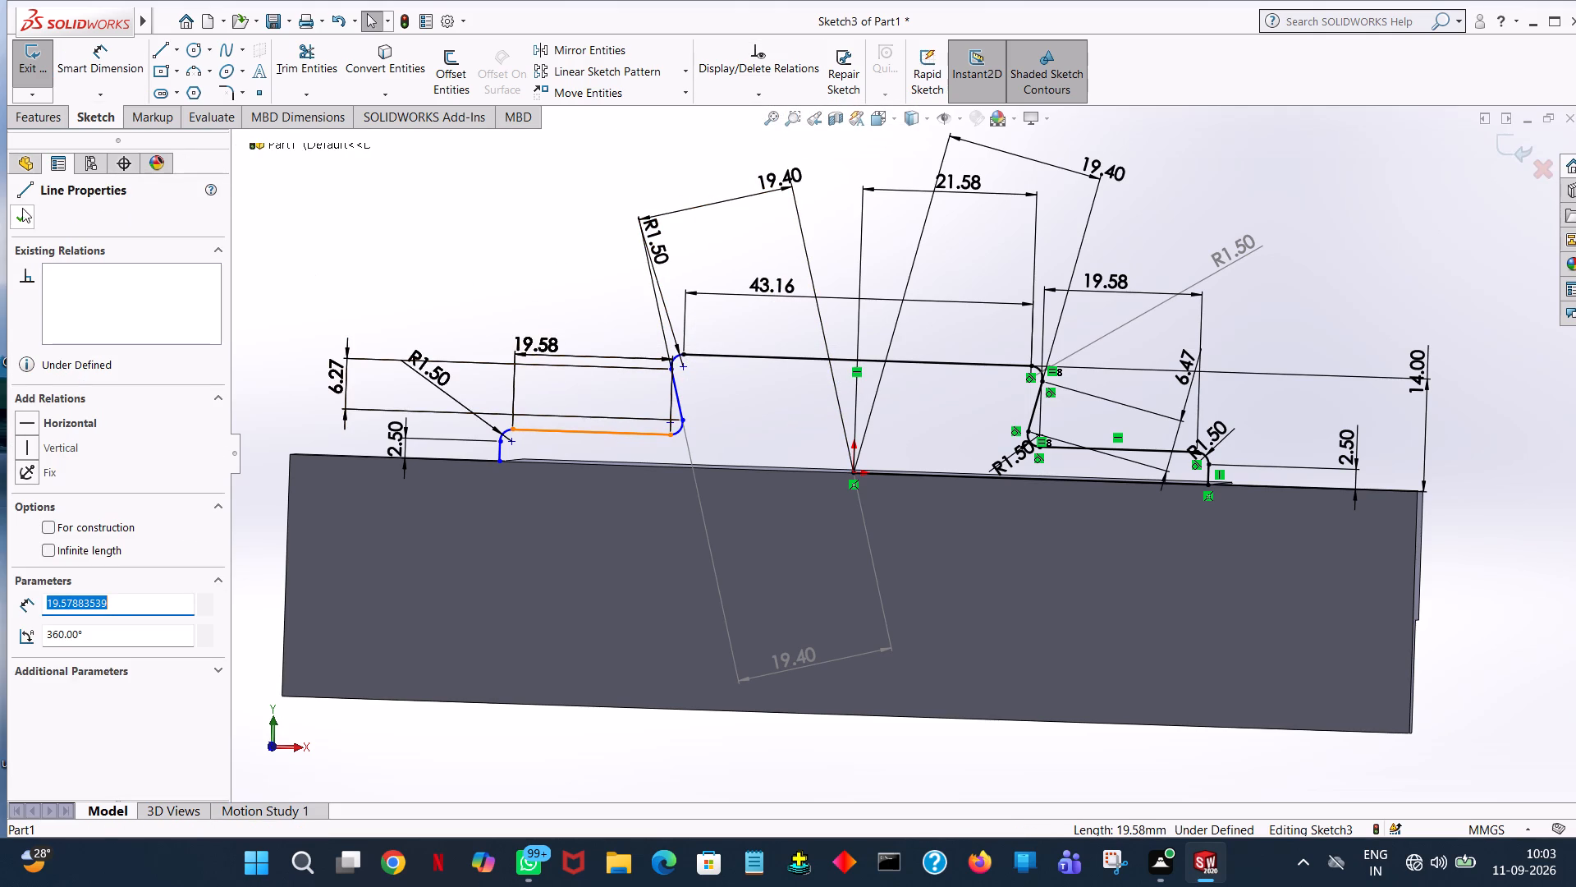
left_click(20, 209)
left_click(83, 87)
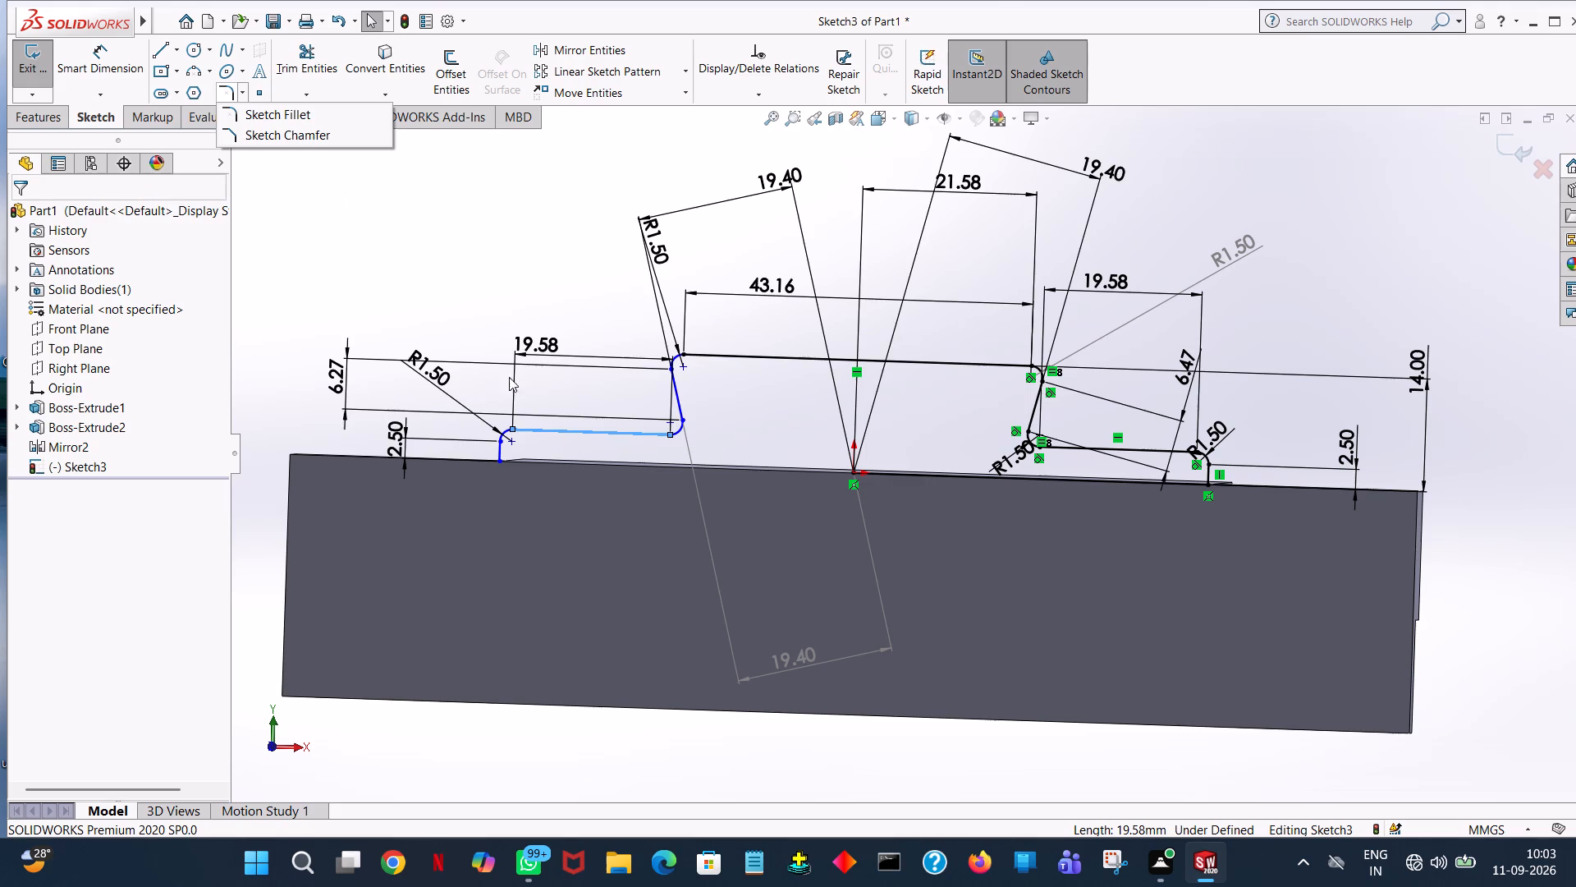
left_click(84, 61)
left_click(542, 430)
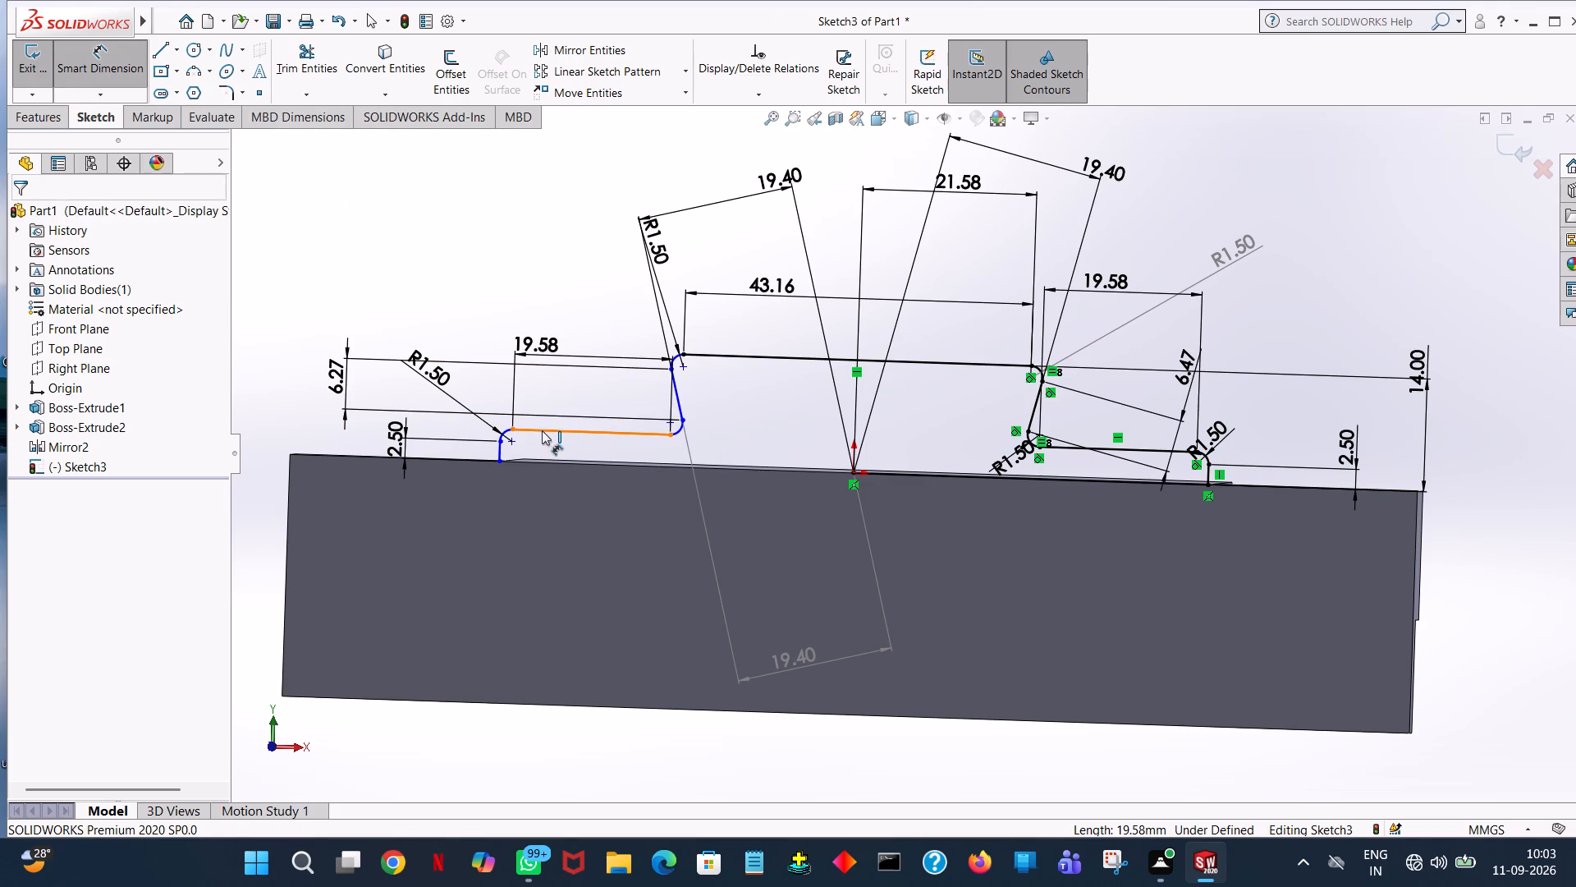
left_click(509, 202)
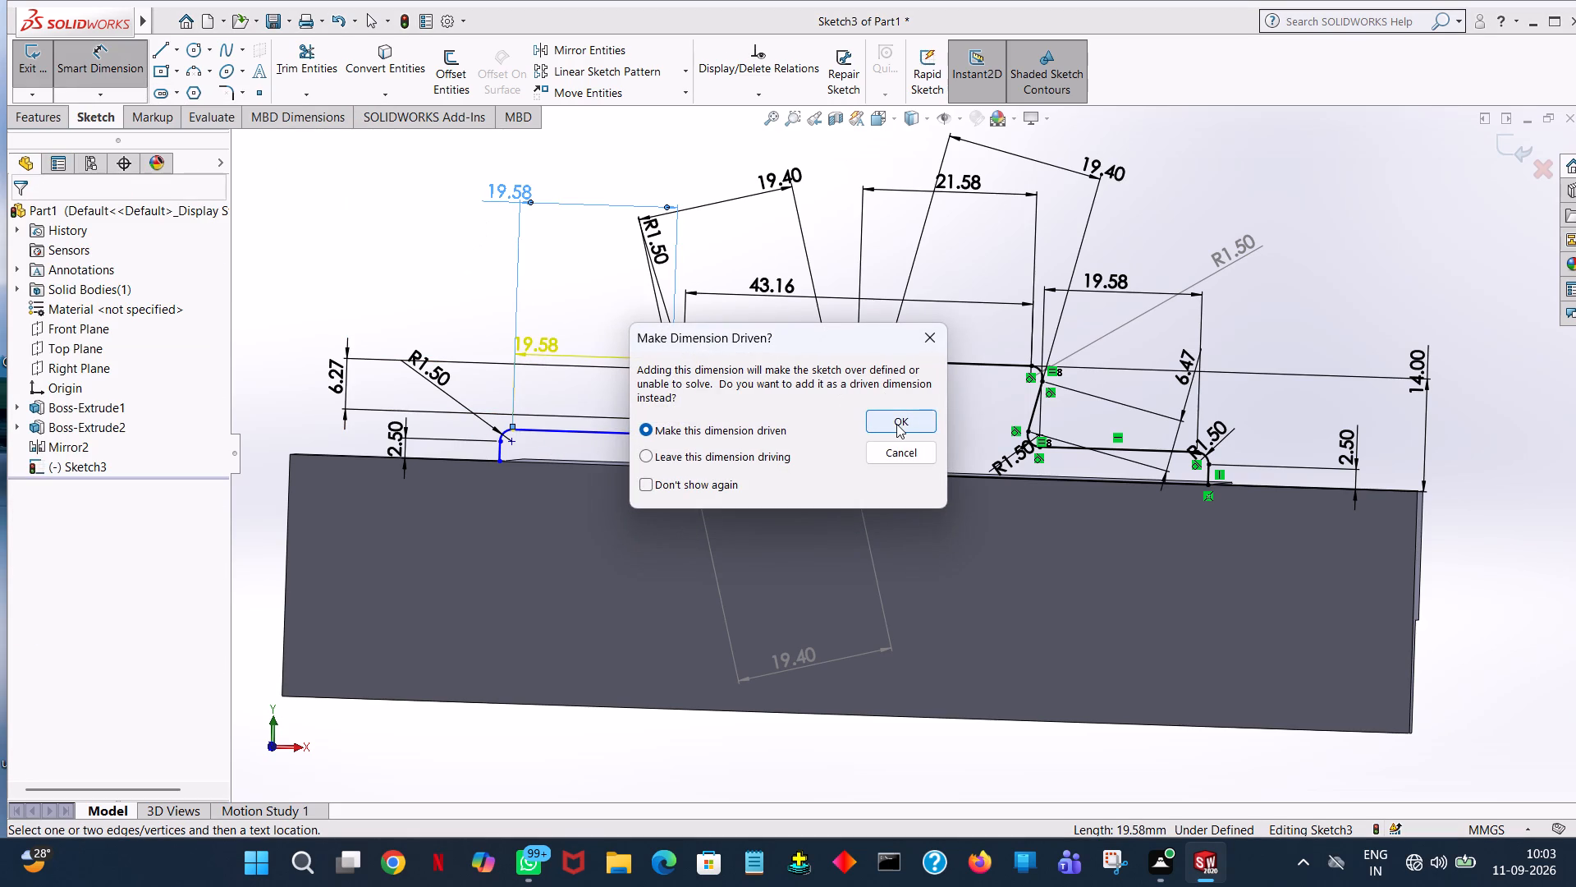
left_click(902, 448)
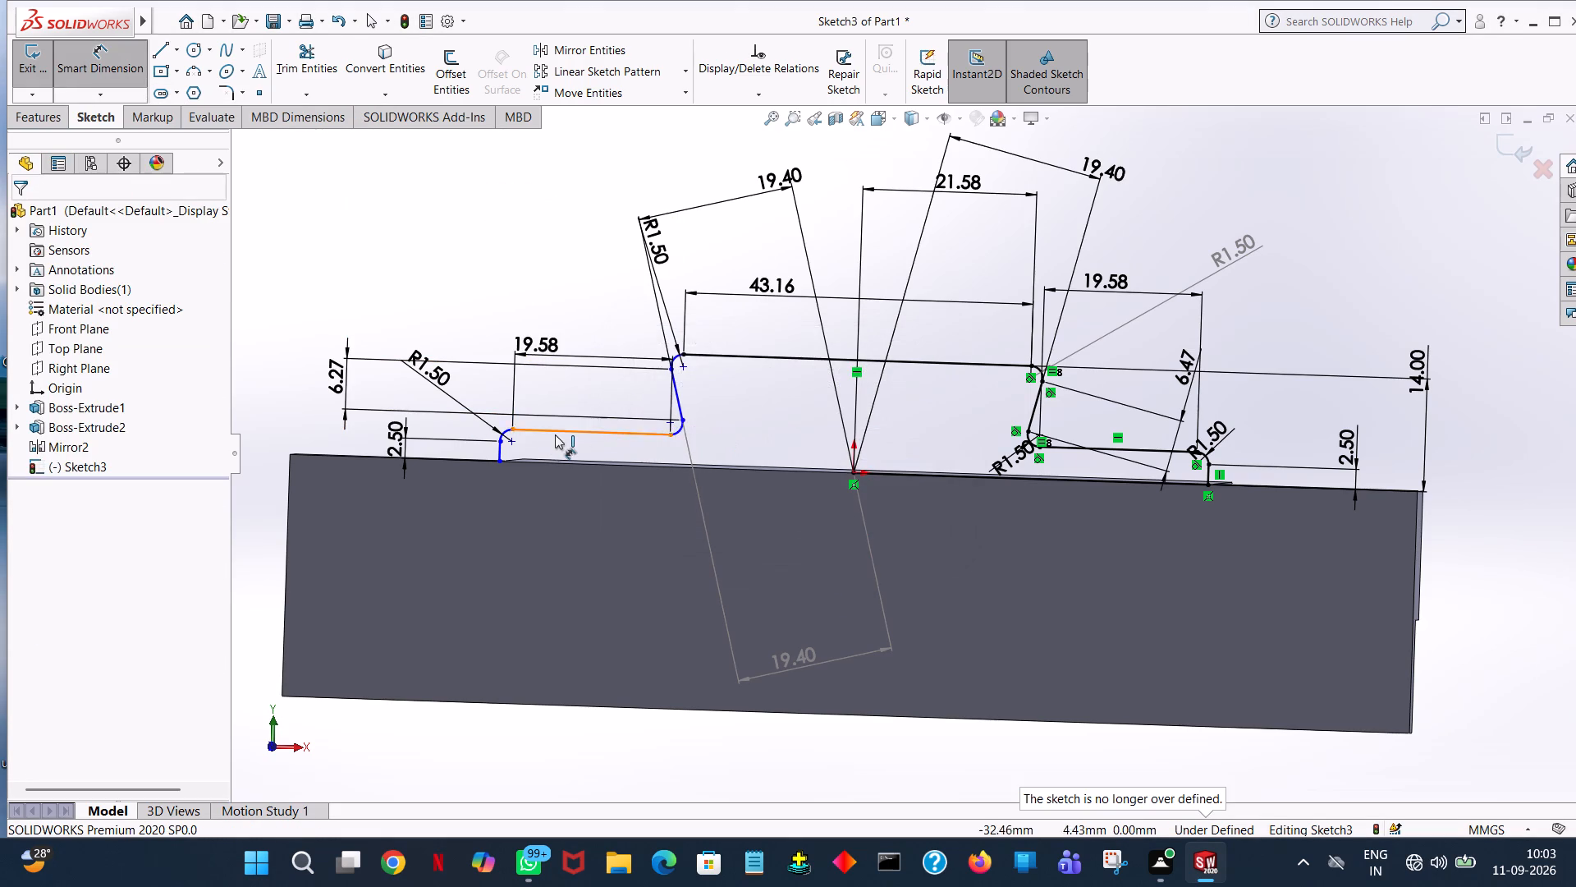
Dimension the vertical distance between the mirrored lower horizontal line and the profile's top line.
left_click(561, 433)
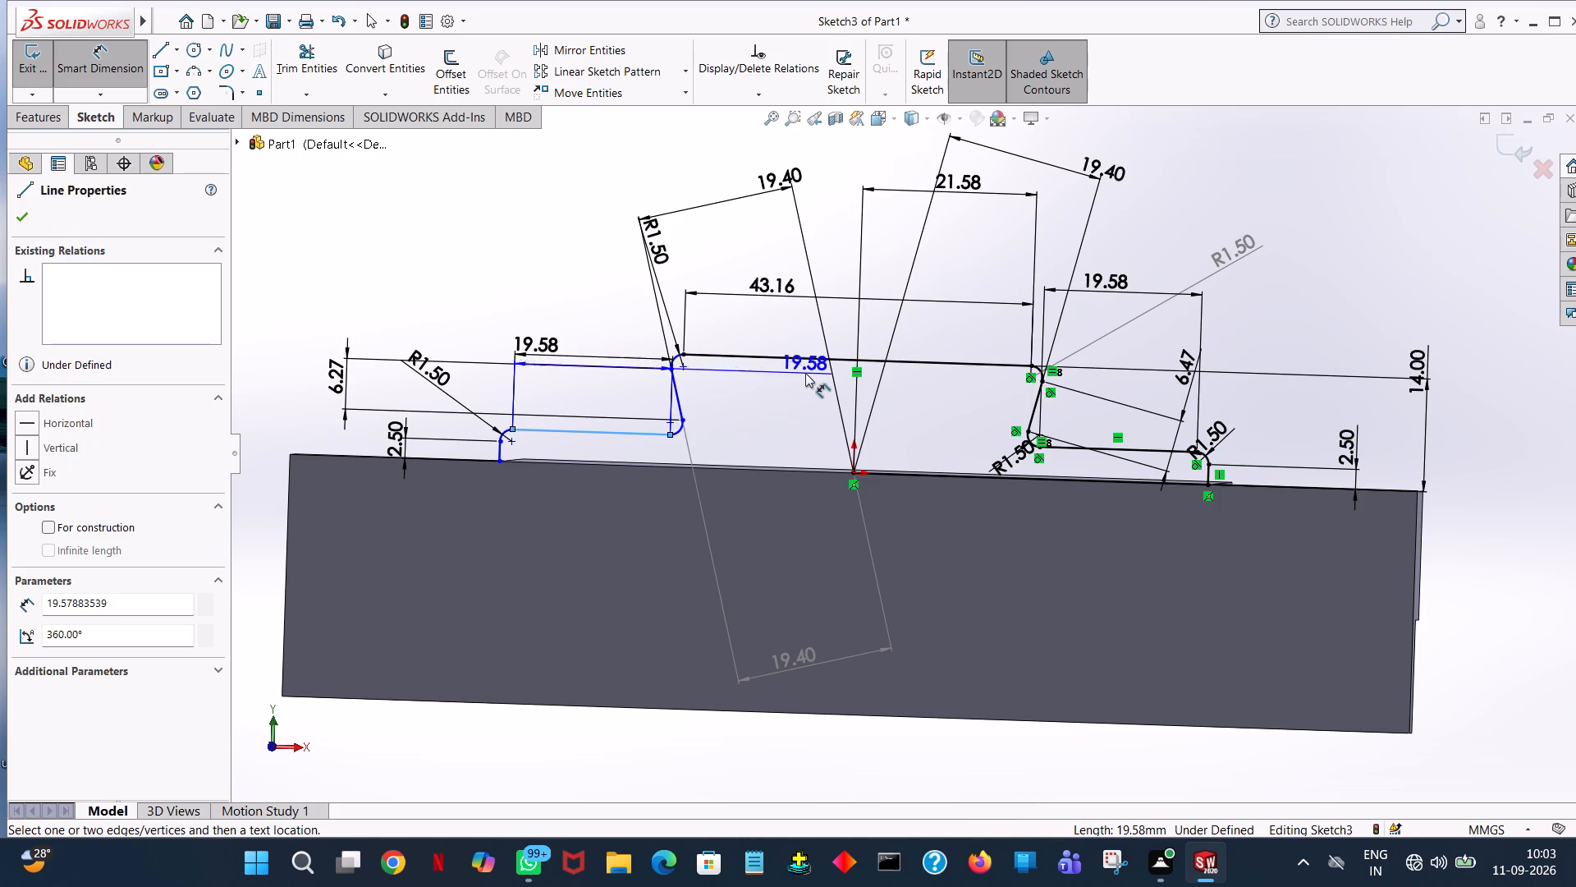
left_click(803, 358)
left_click(540, 226)
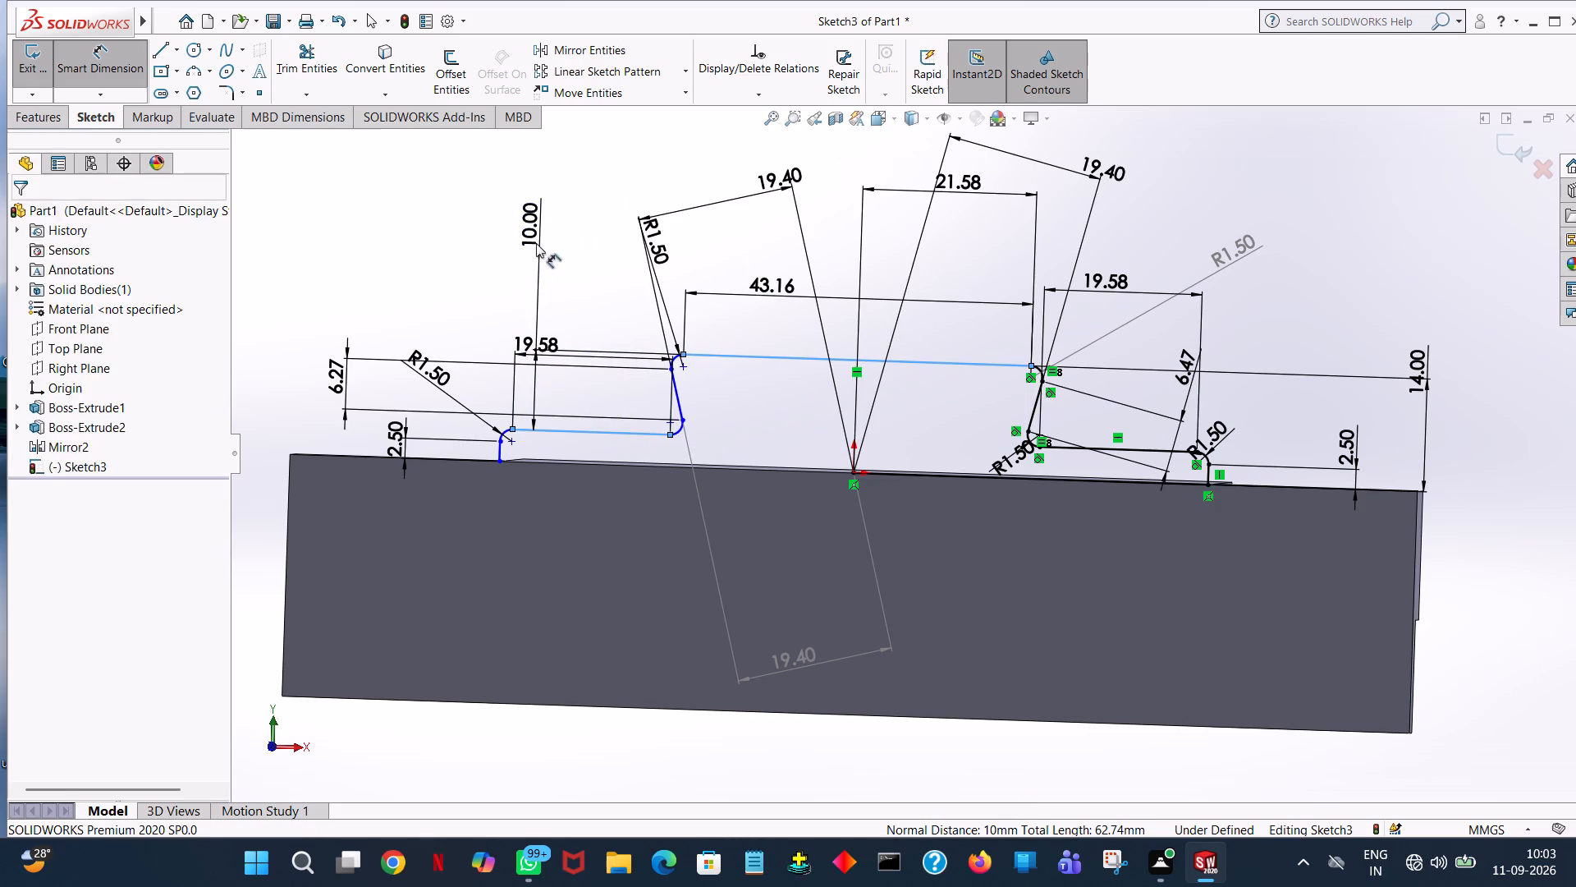
left_click(462, 205)
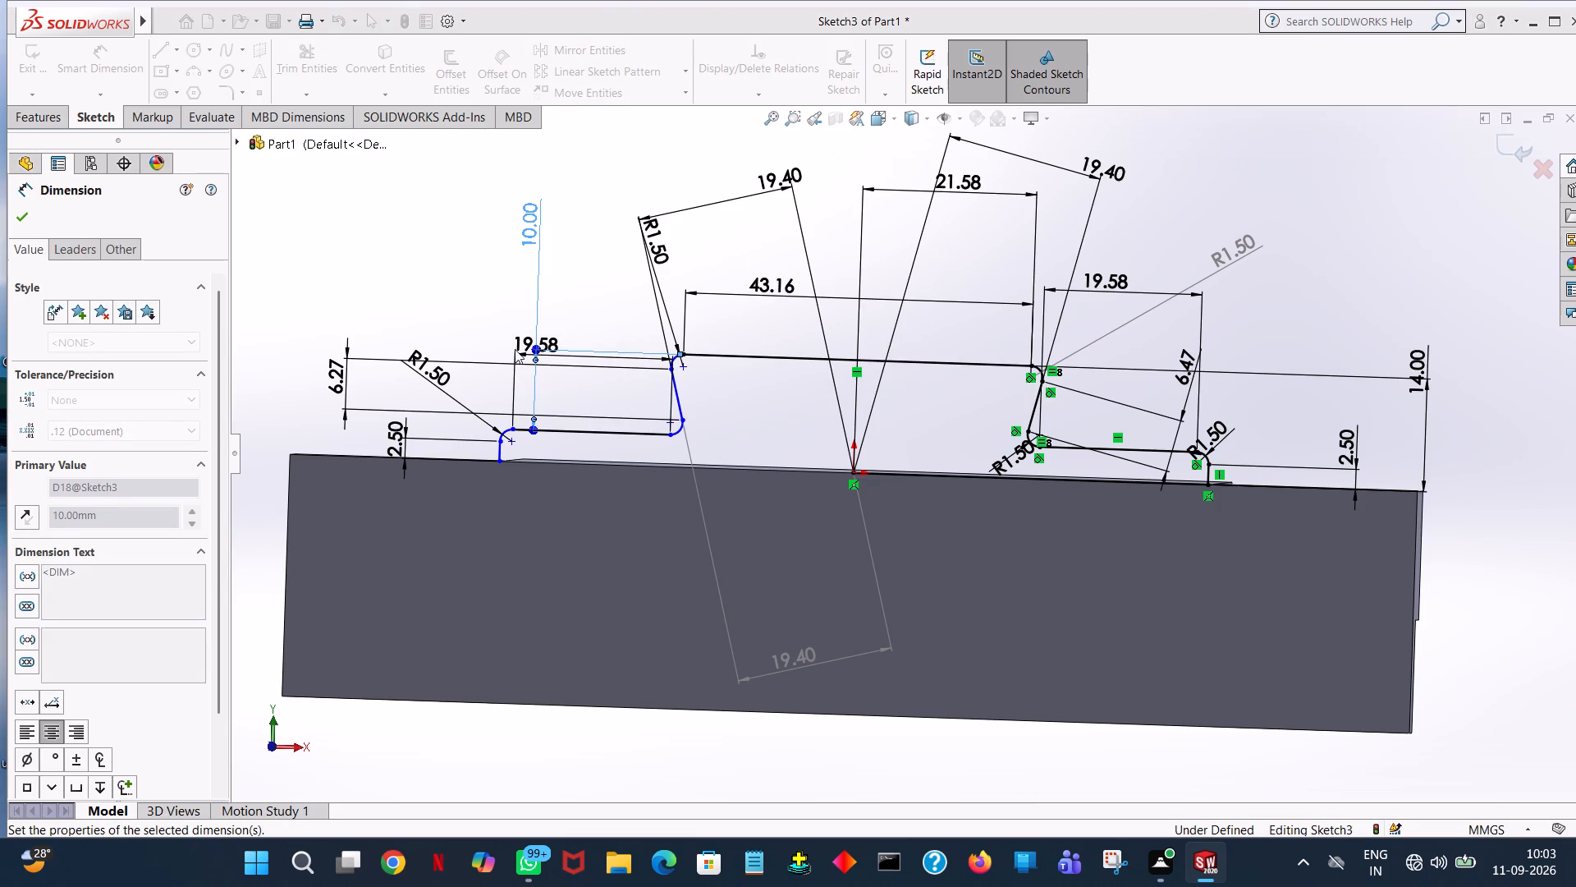
Dimension the vertical offset between a point on the mirrored outer fillet arc and the adjoining lower horizontal line.
left_click(506, 432)
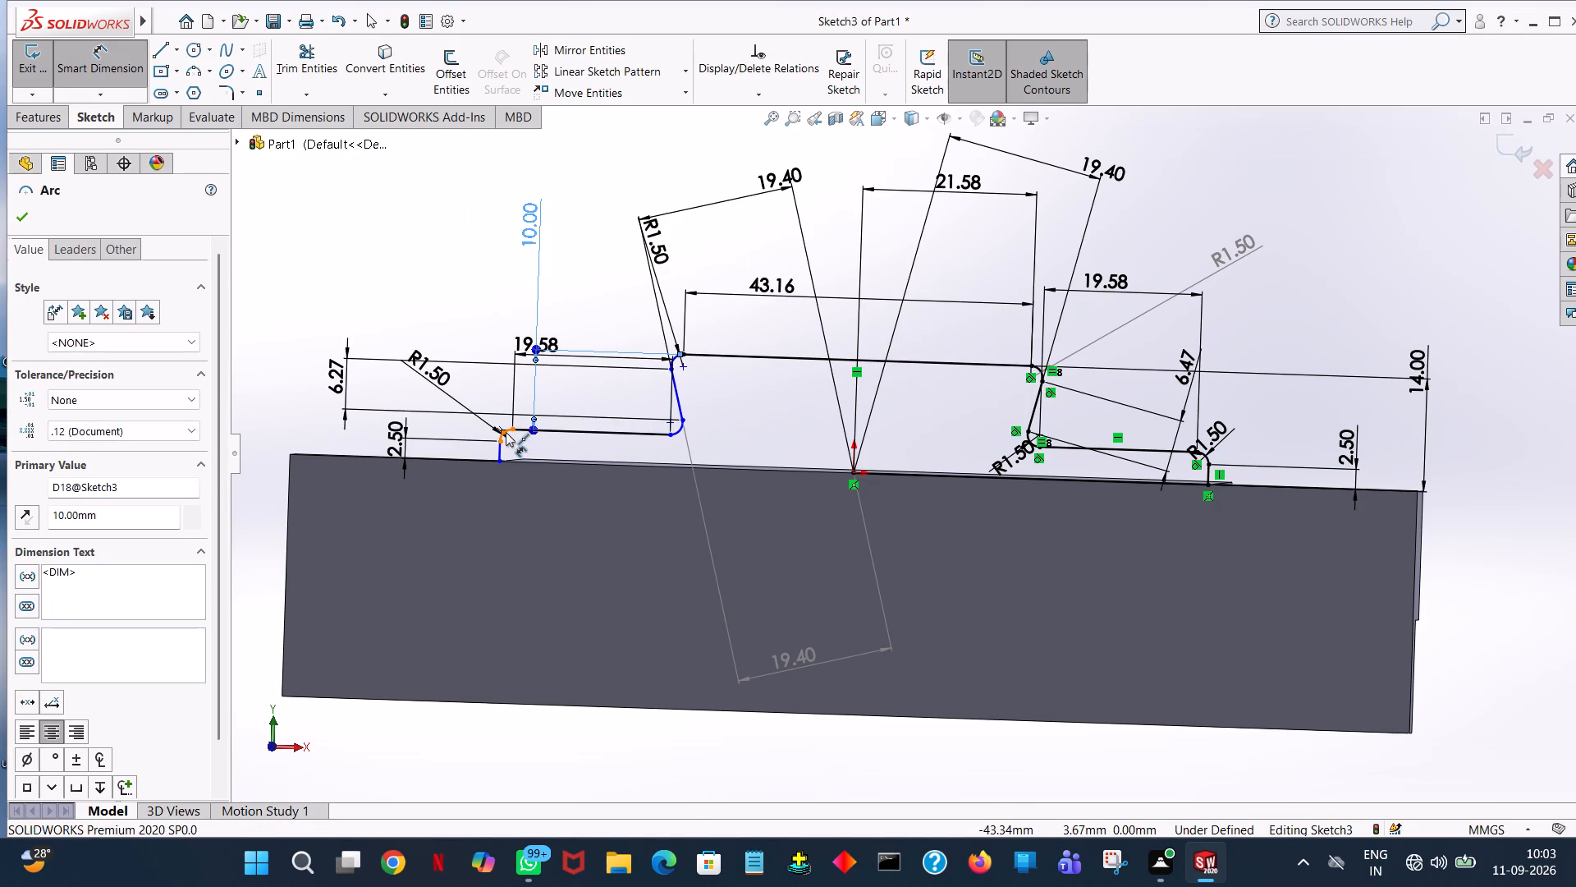
left_click(603, 430)
left_click(594, 273)
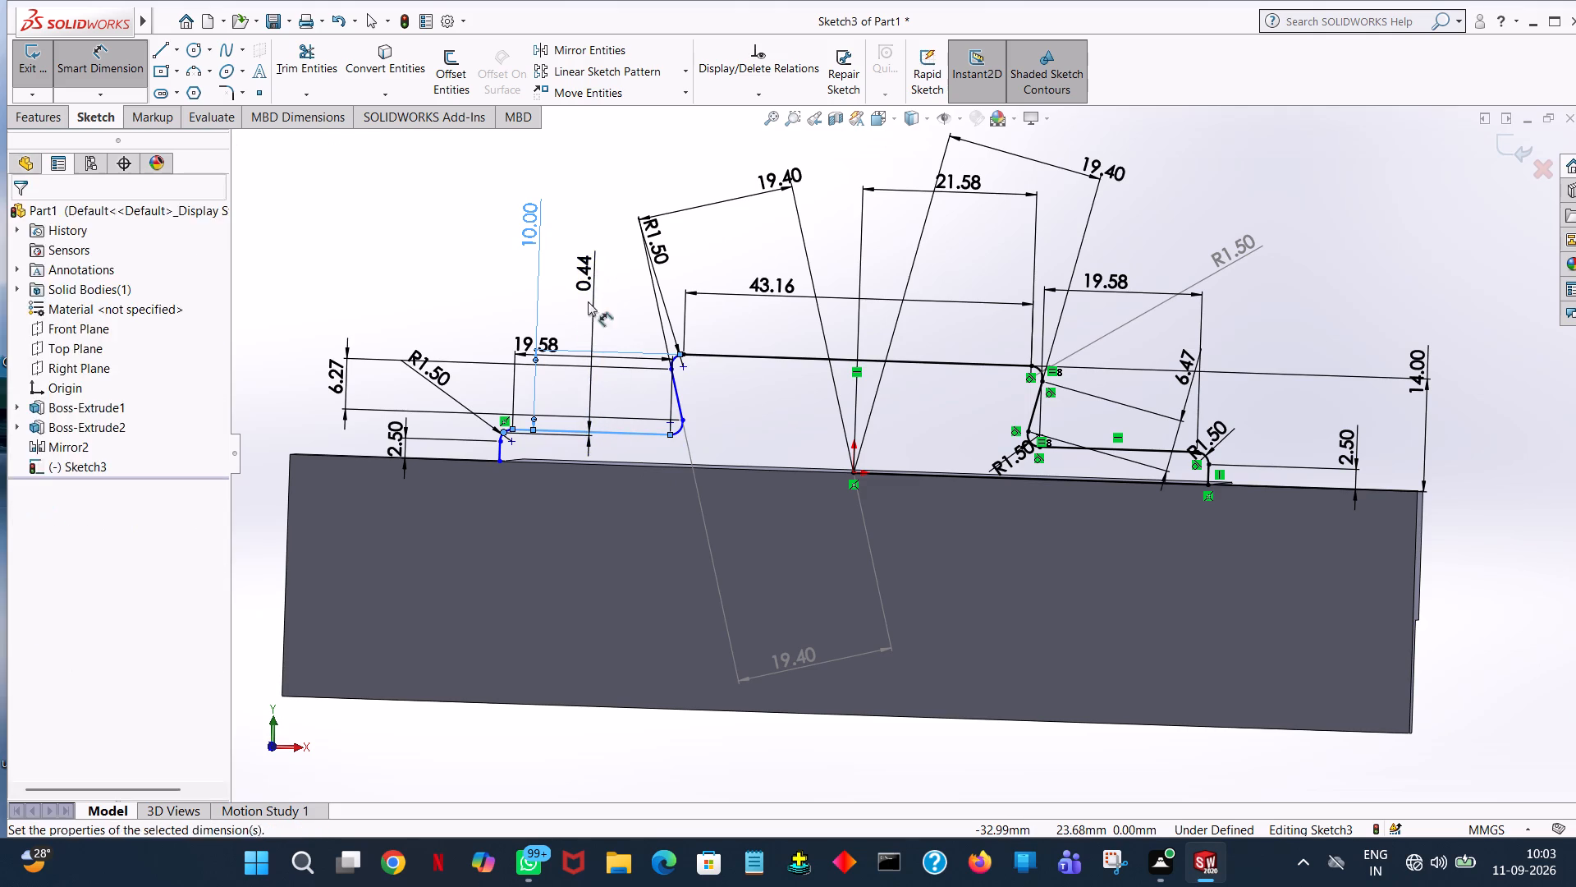
left_click(520, 257)
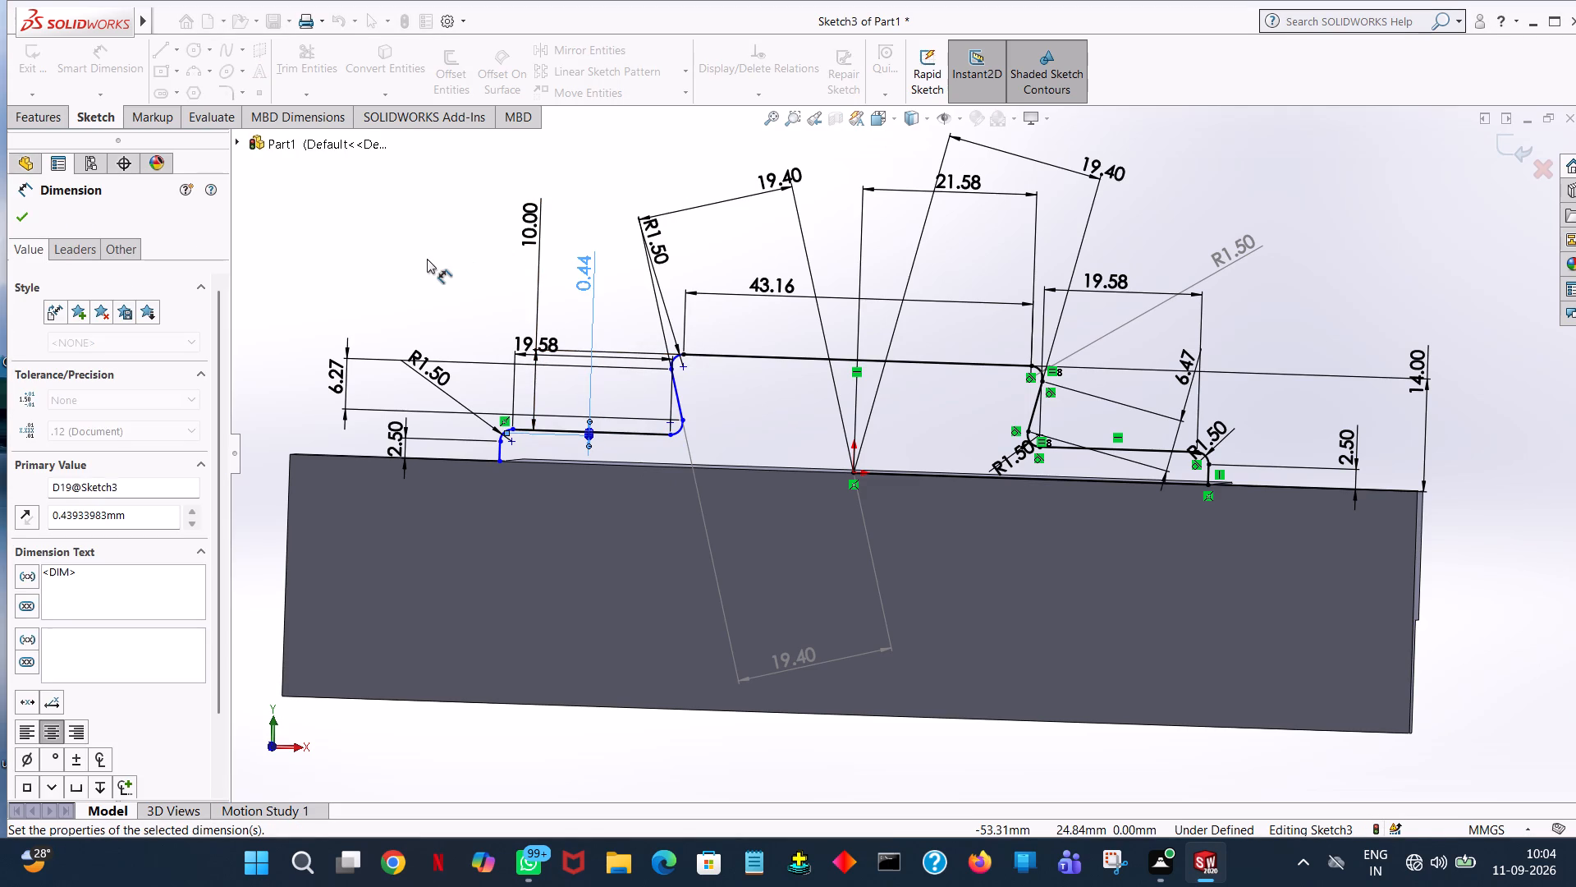
left_click(427, 259)
Dimension the horizontal distance from the mirrored half's short outer vertical line to the origin, placing it above the profile.
left_click(499, 454)
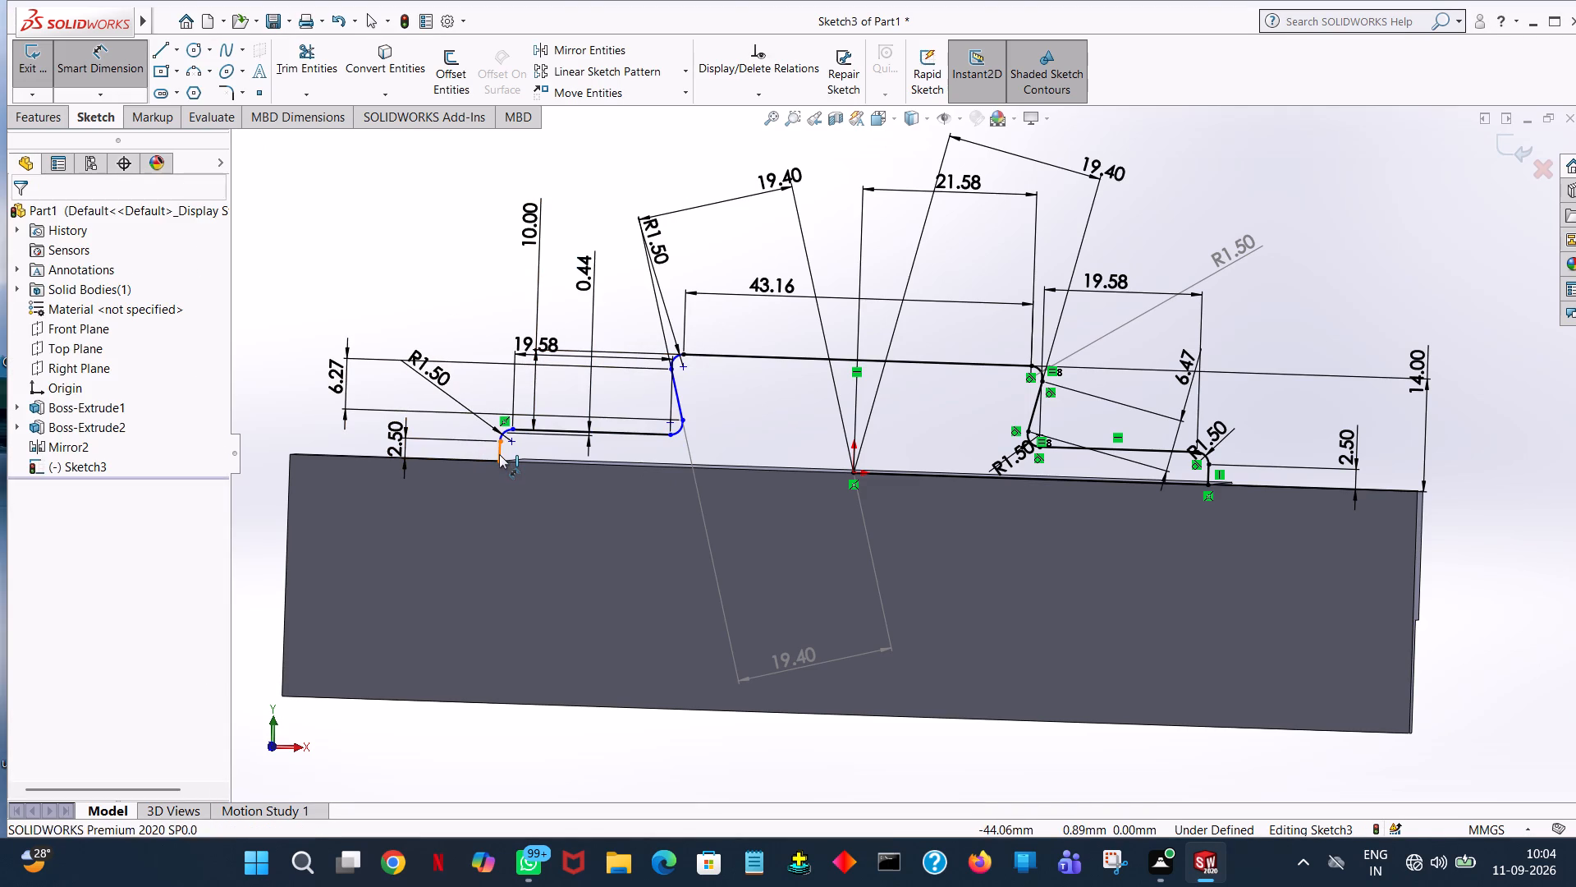
left_click(628, 431)
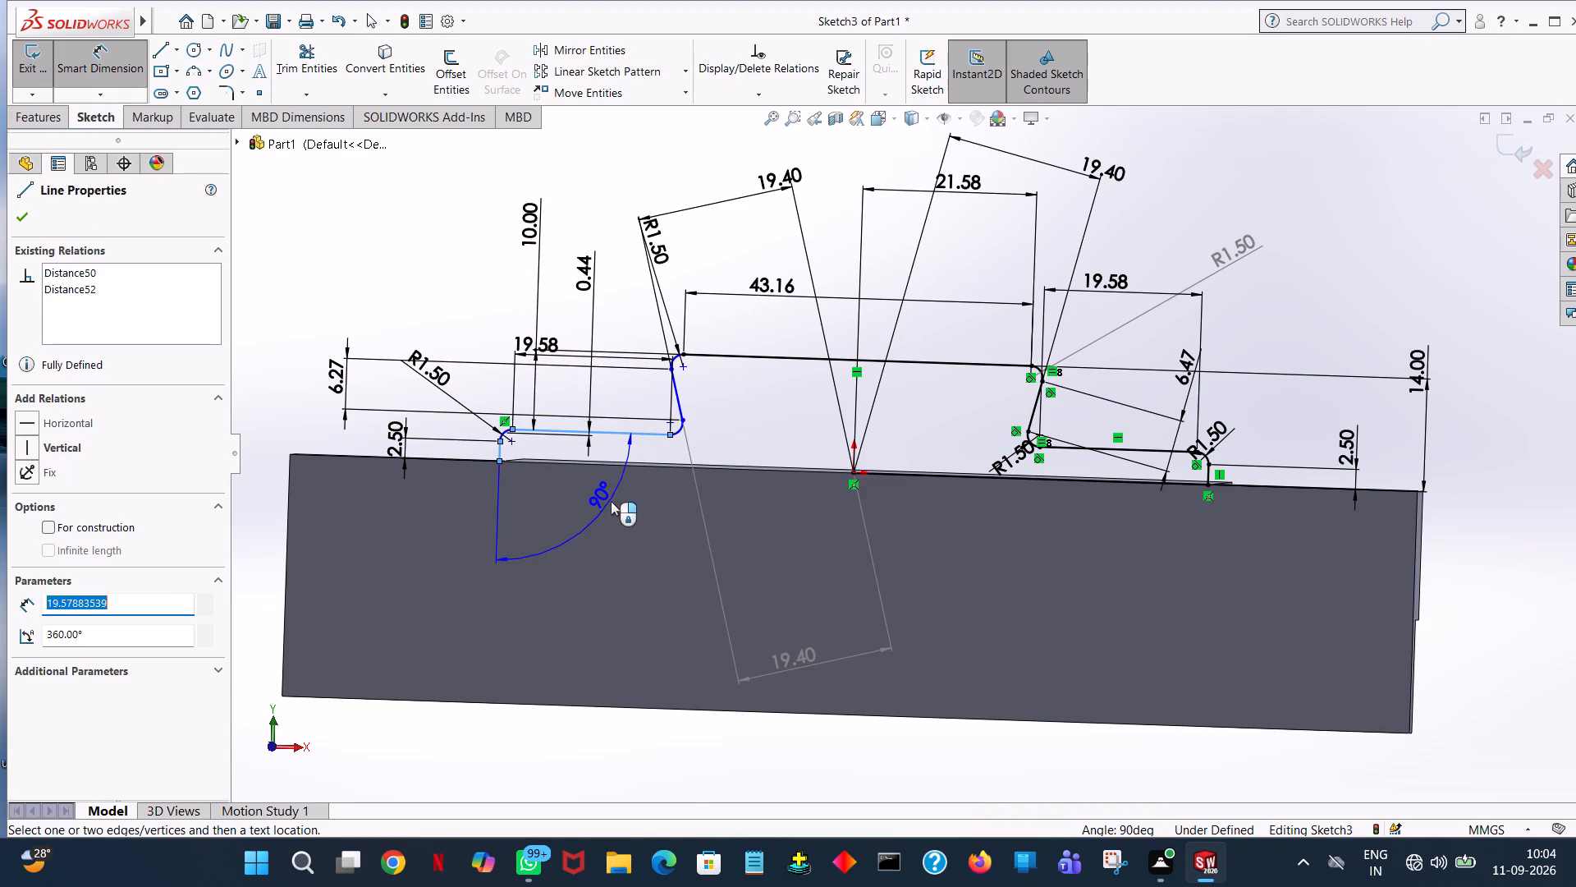
key("Escape")
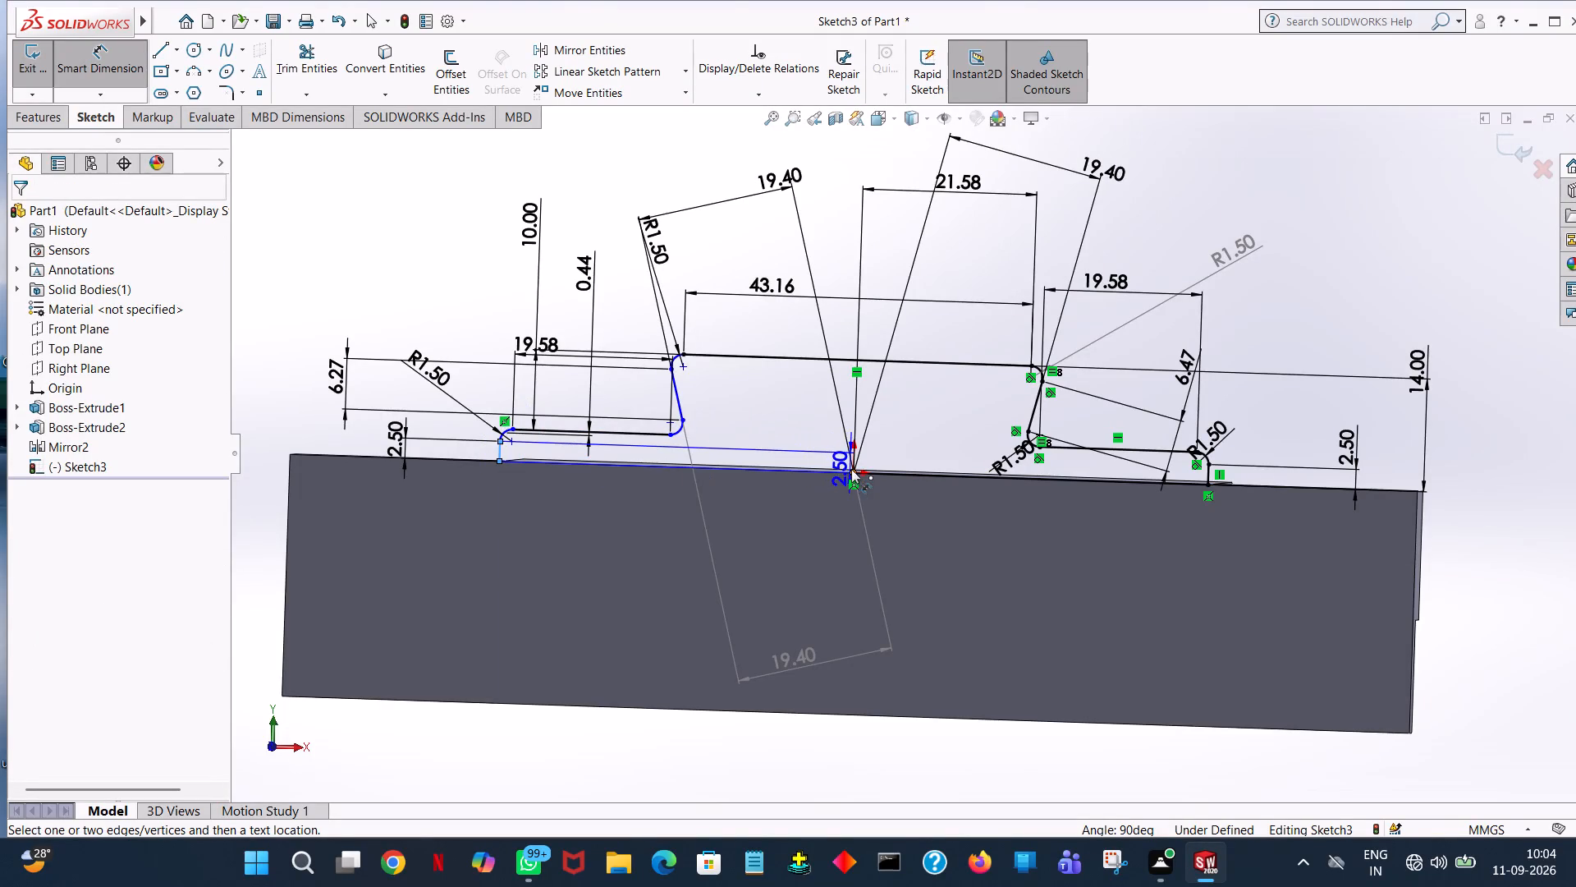
left_click(914, 361)
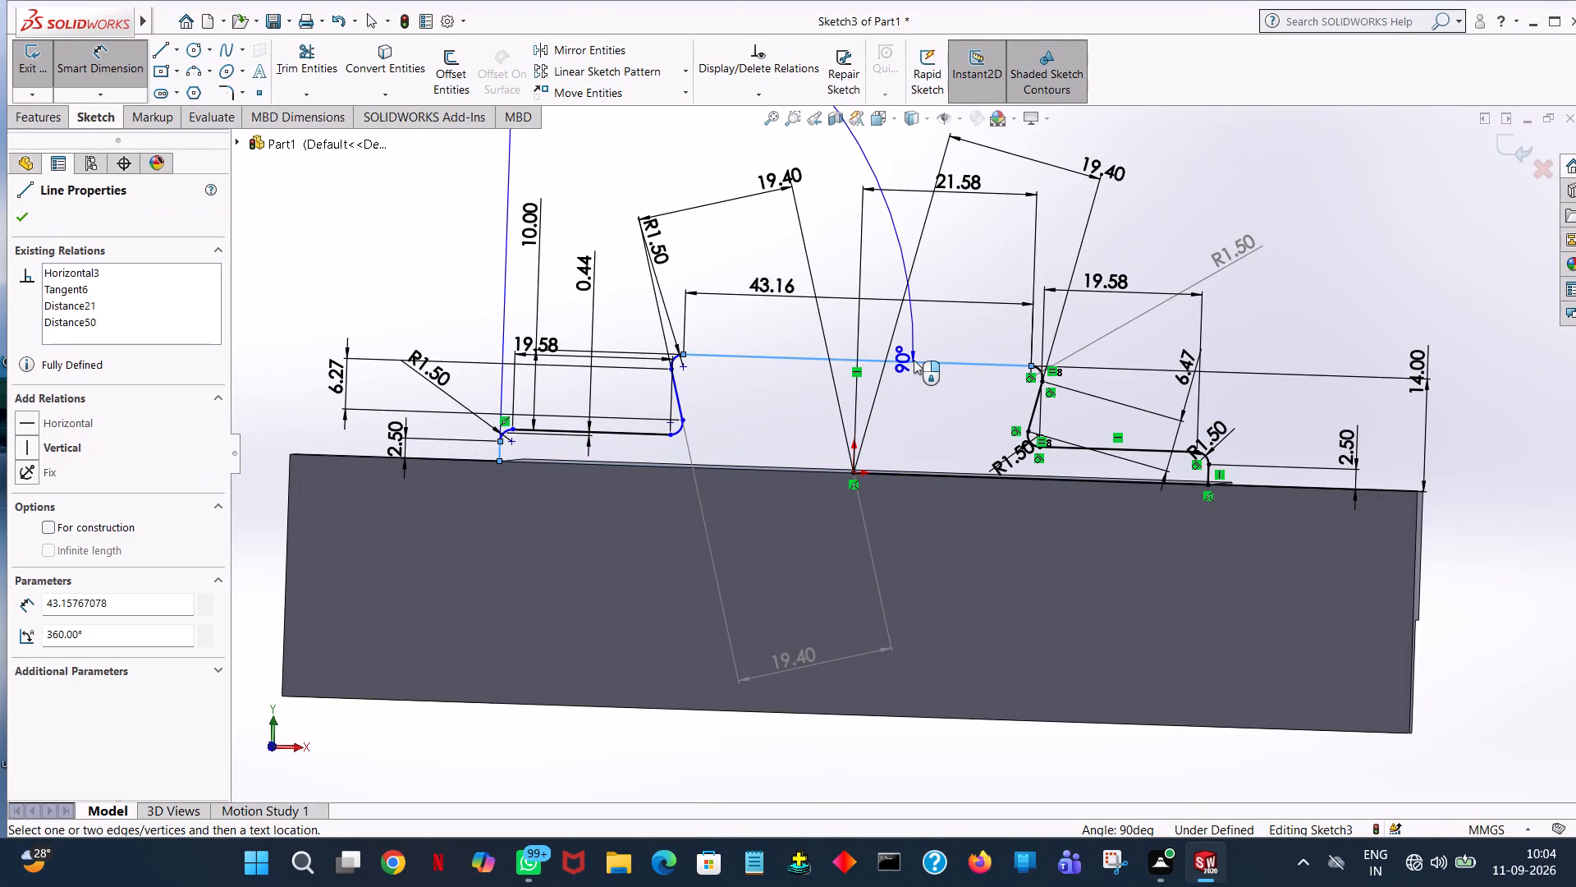
key("Escape")
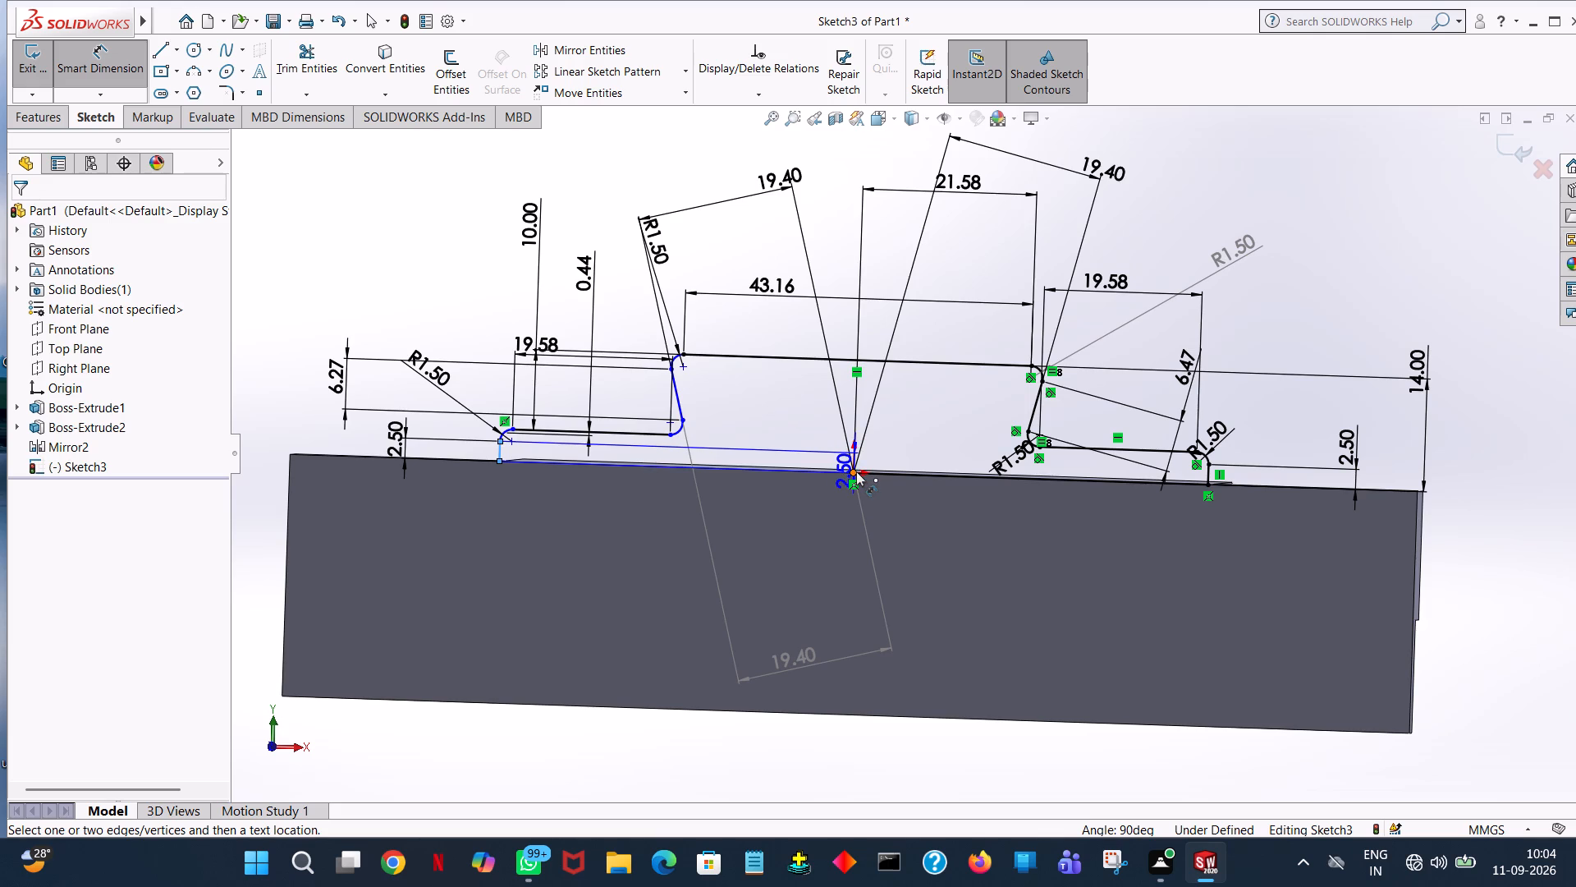
left_click(1067, 449)
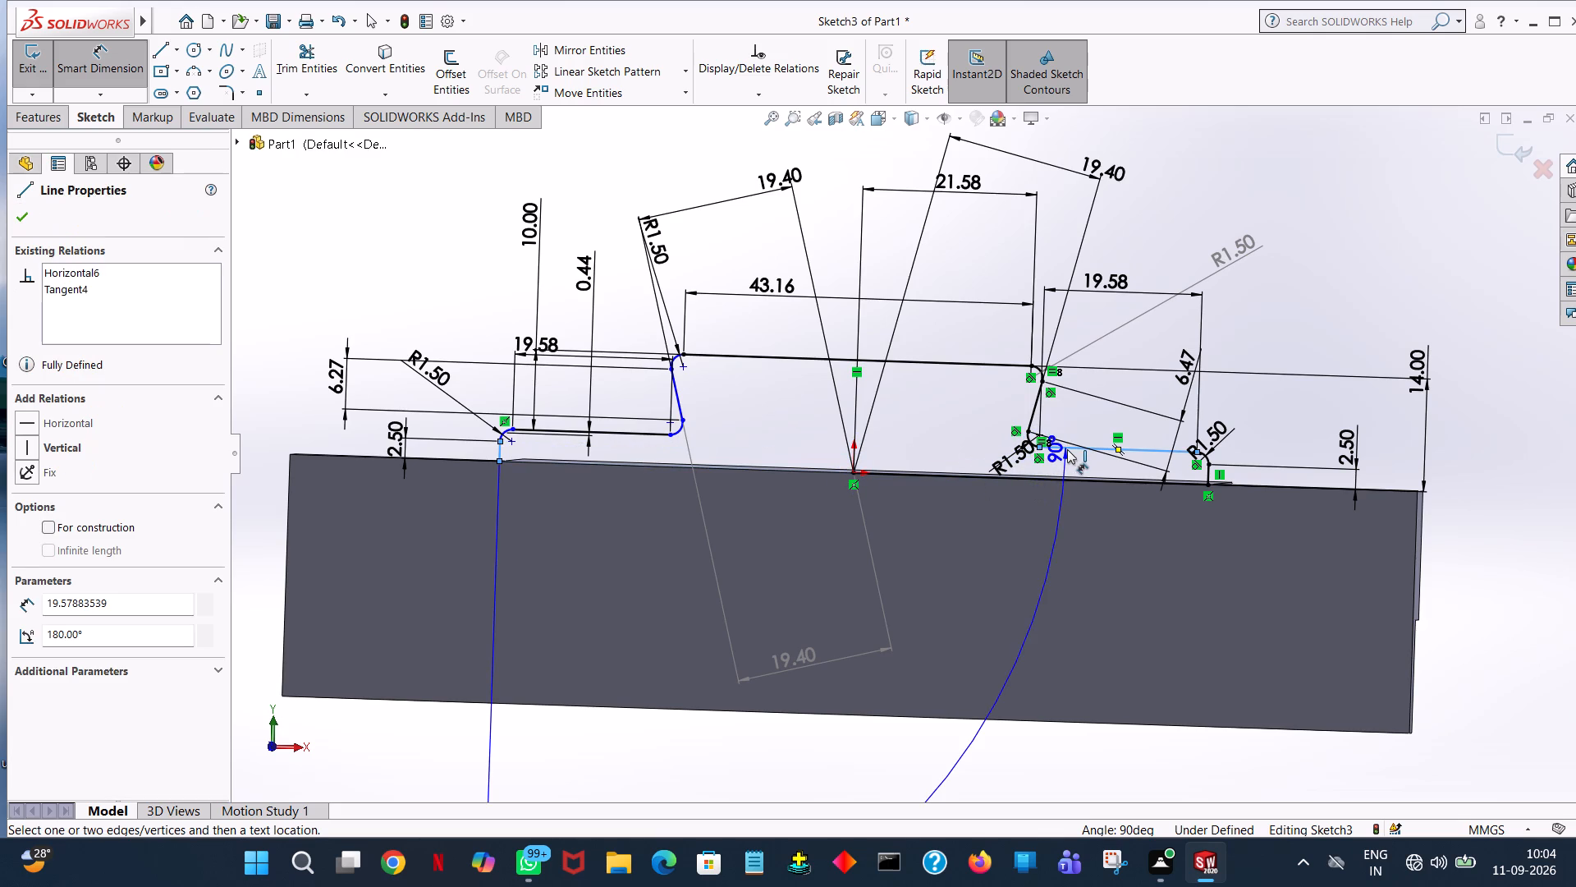
key("Escape")
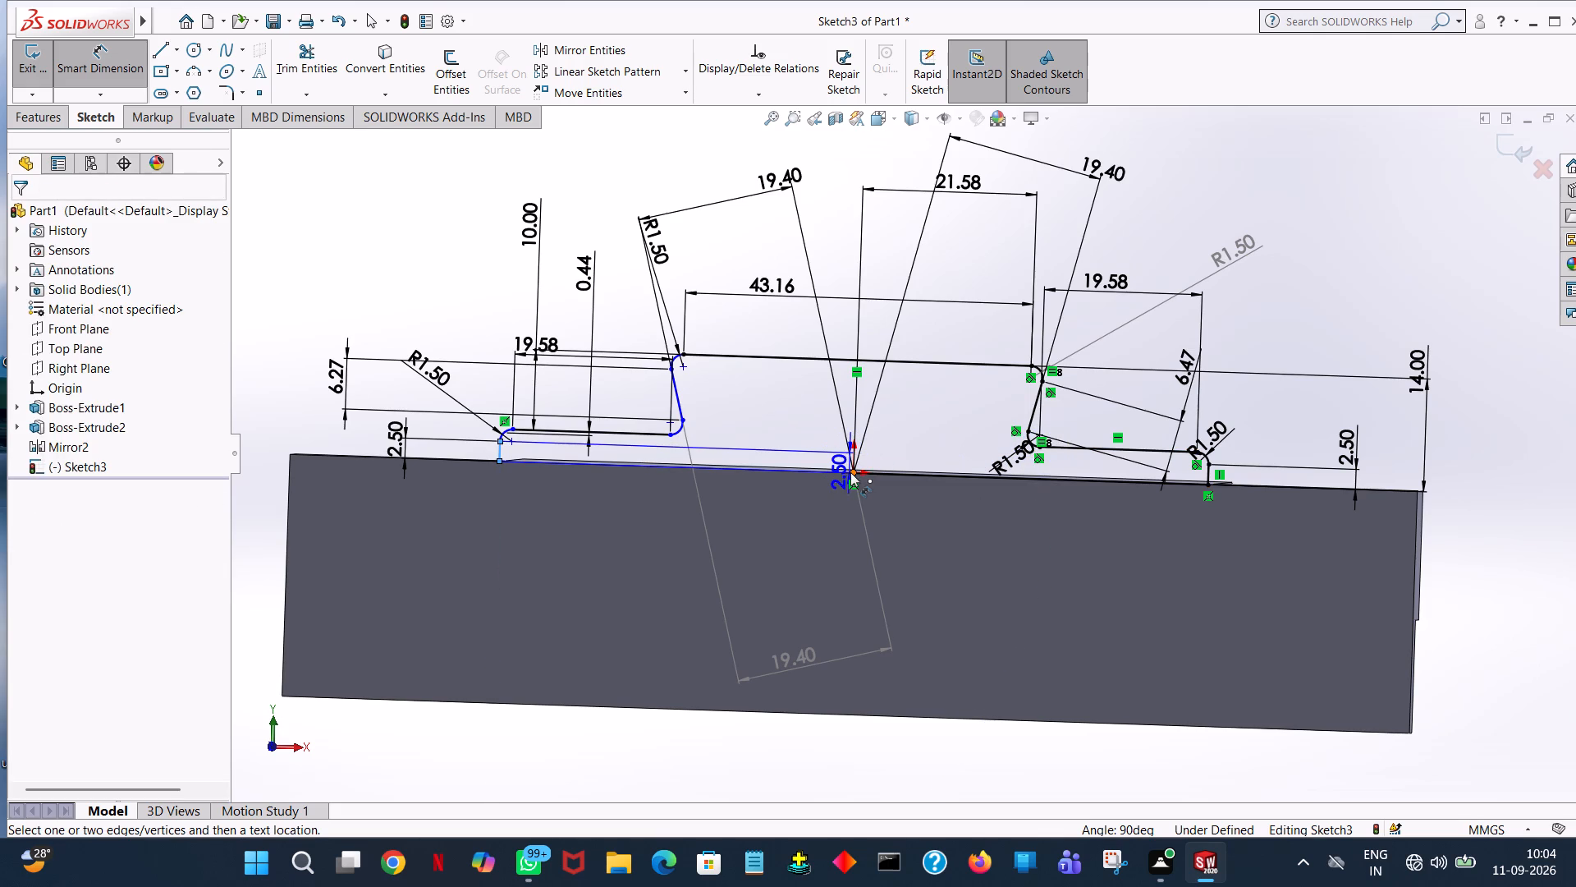
left_click(853, 471)
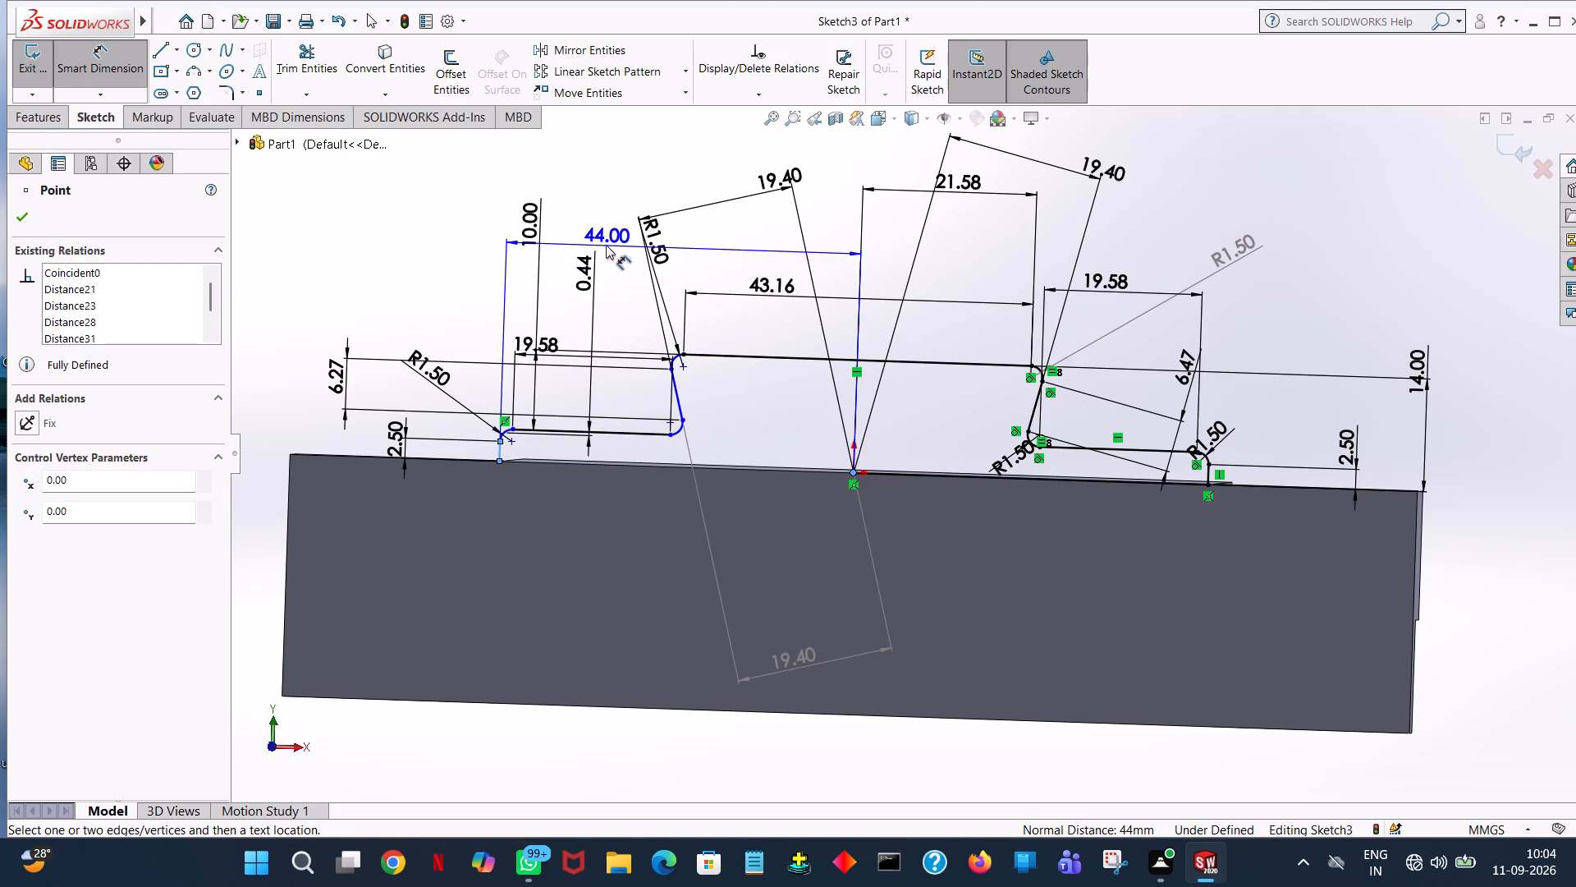
left_click(648, 153)
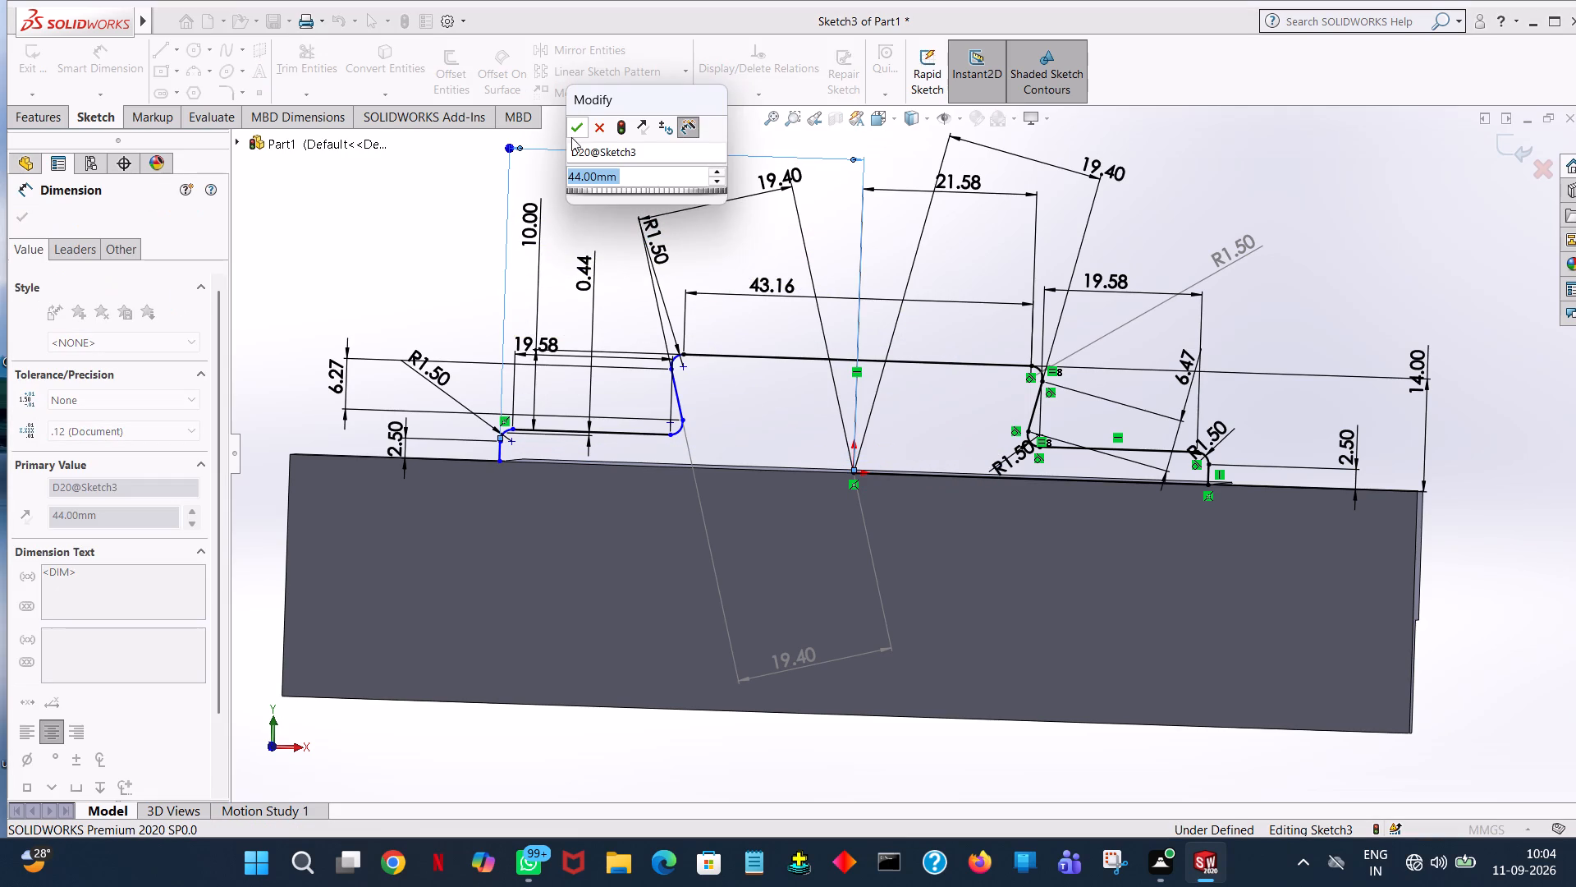
left_click(573, 134)
left_click(394, 261)
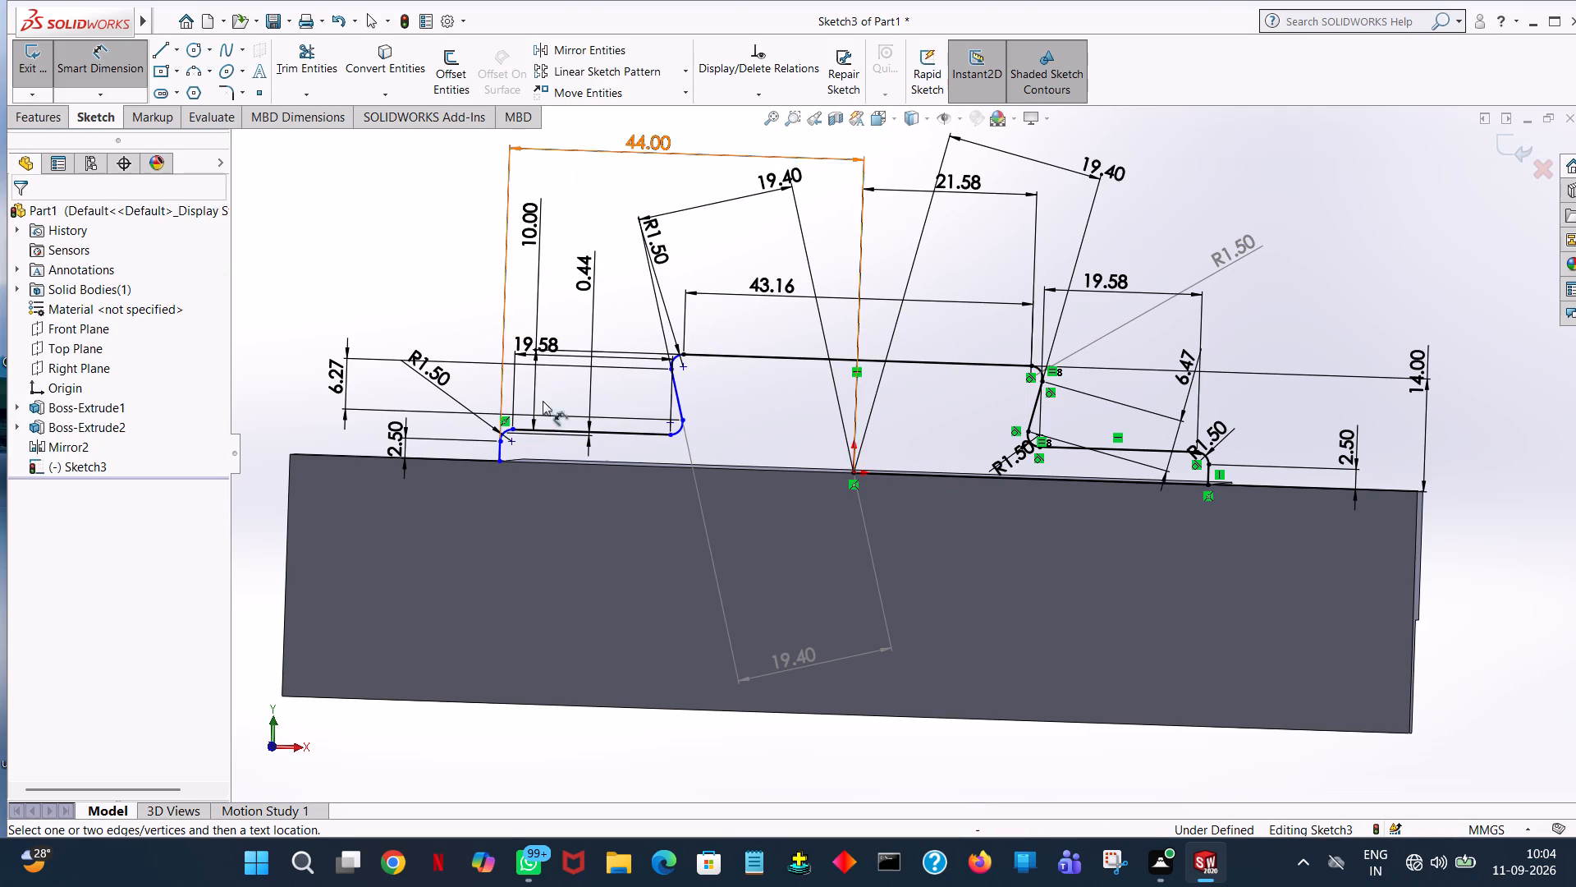
Dimension the horizontal distance from the mirrored half's lower inner fillet arc to the origin, placing it just above the profile.
left_click(676, 430)
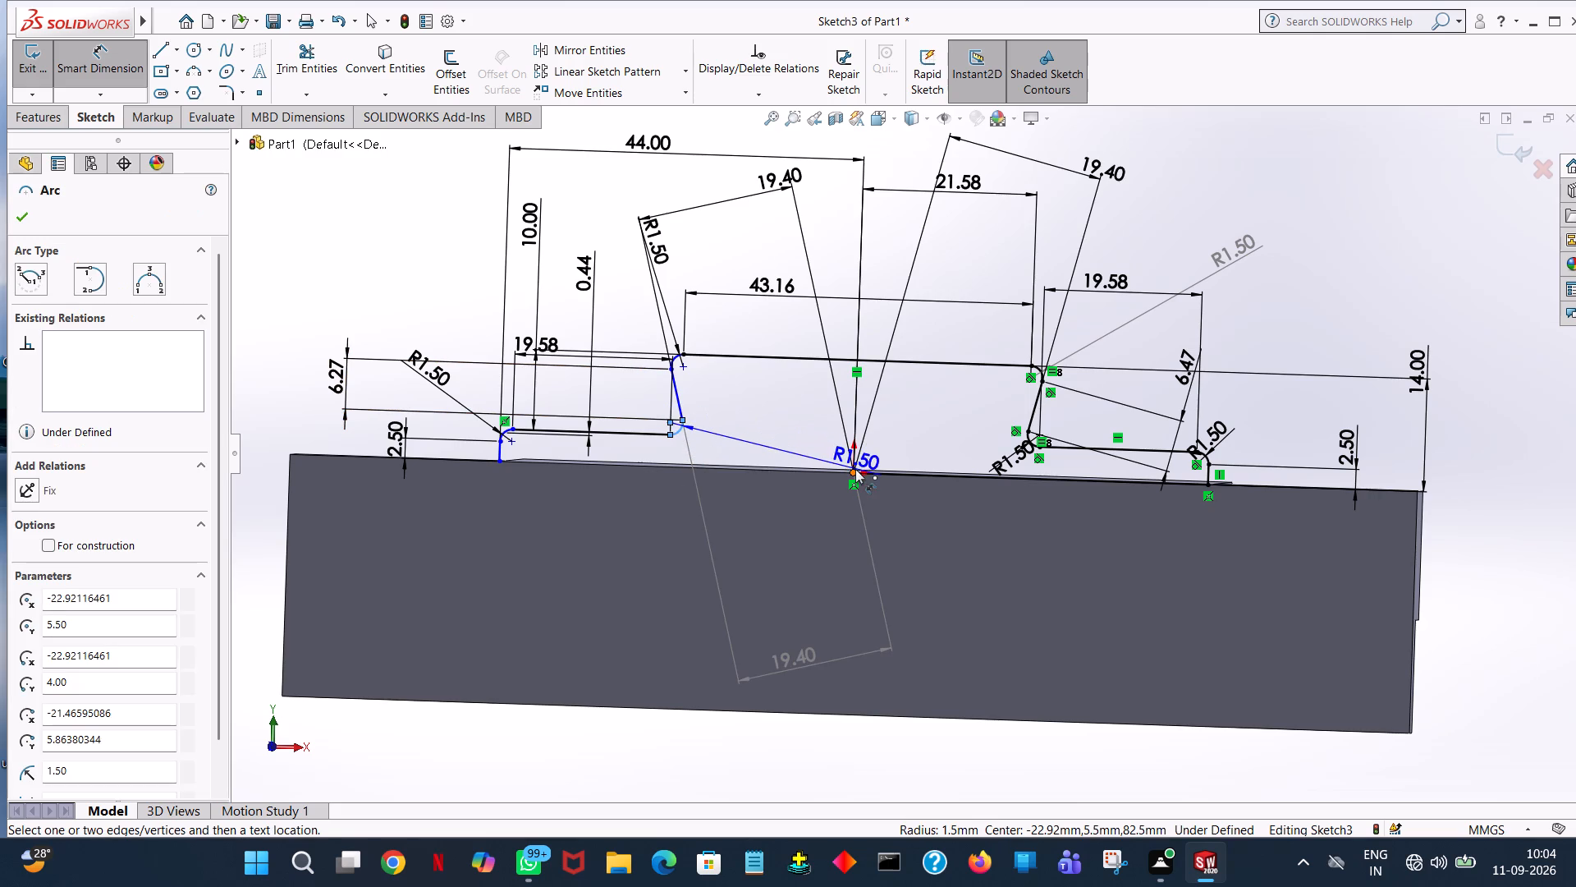
left_click(855, 469)
left_click(845, 280)
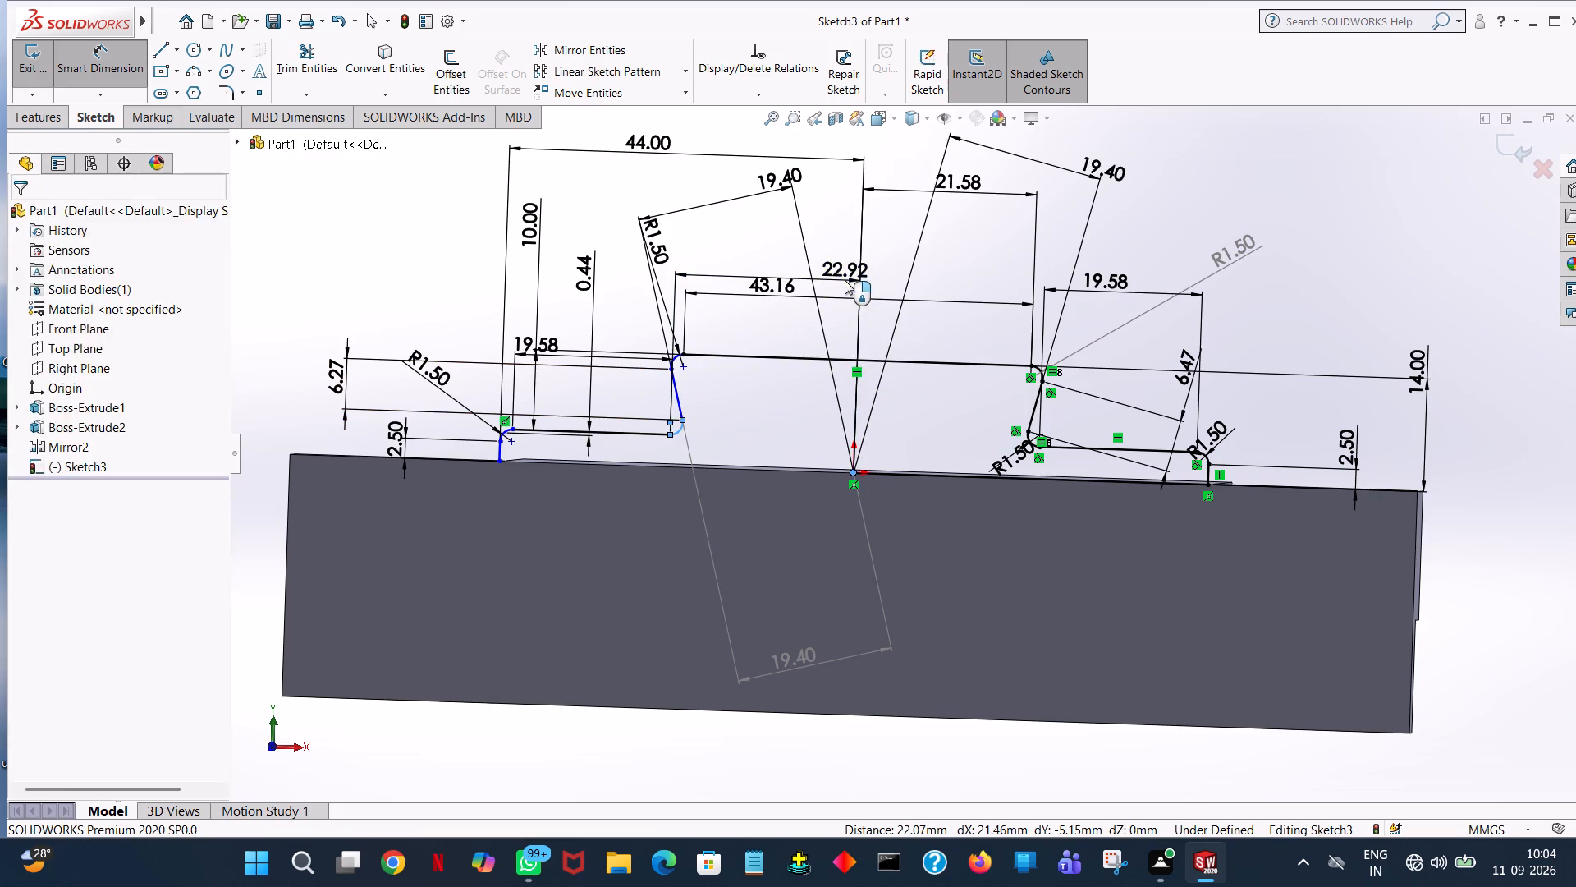
left_click(778, 260)
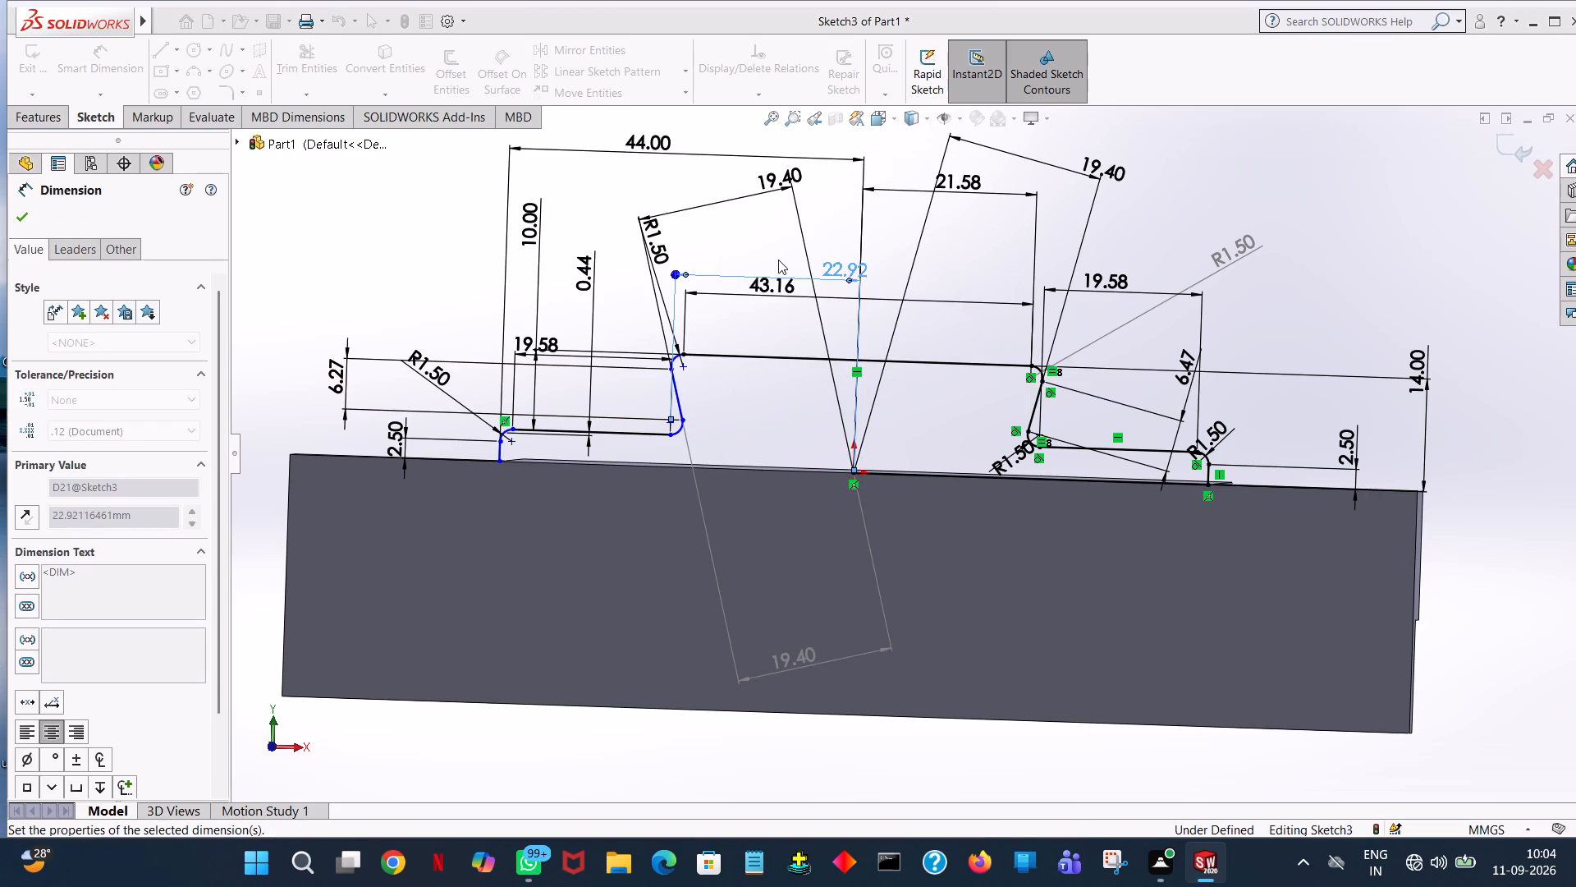
left_click(723, 243)
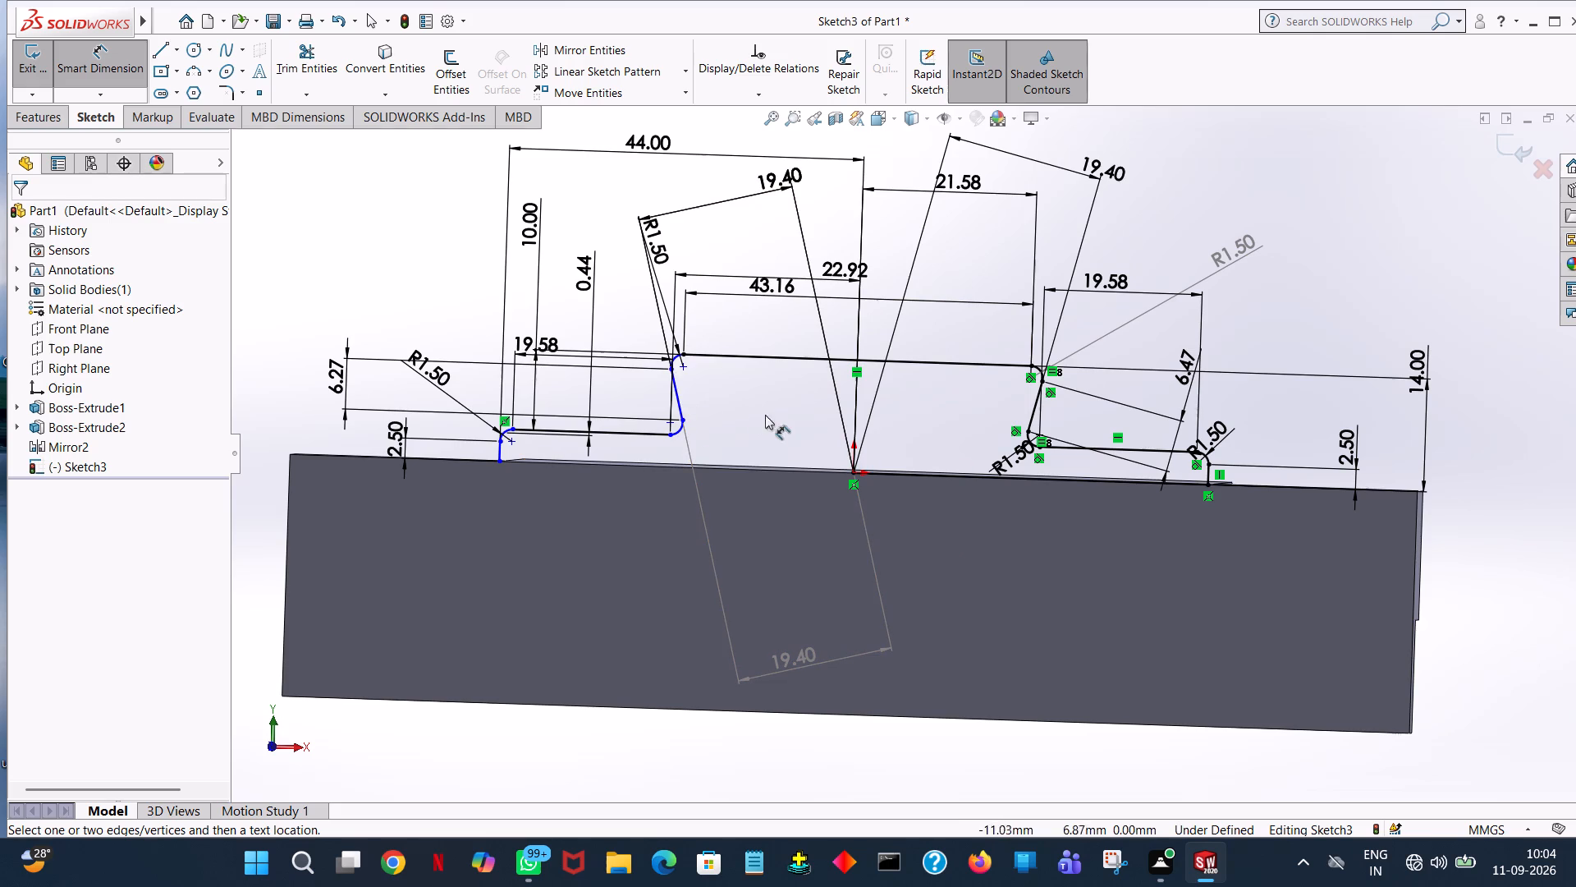
Dimension the distance between the mirrored slanted undercut line and the lower end of the original half's slanted line.
left_click(676, 406)
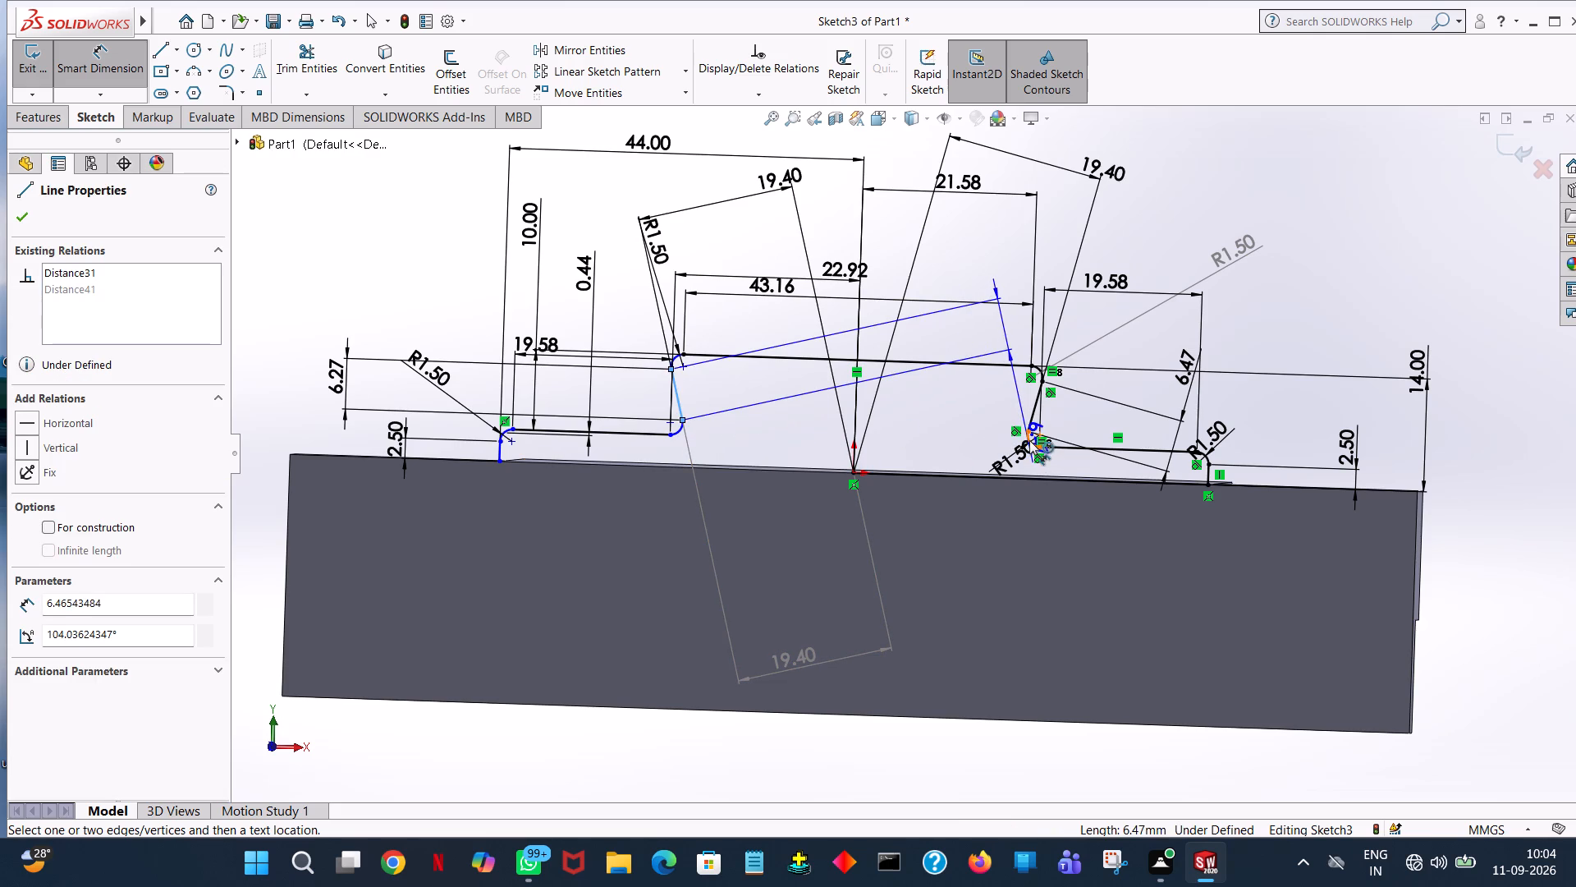
left_click(1029, 436)
left_click(987, 294)
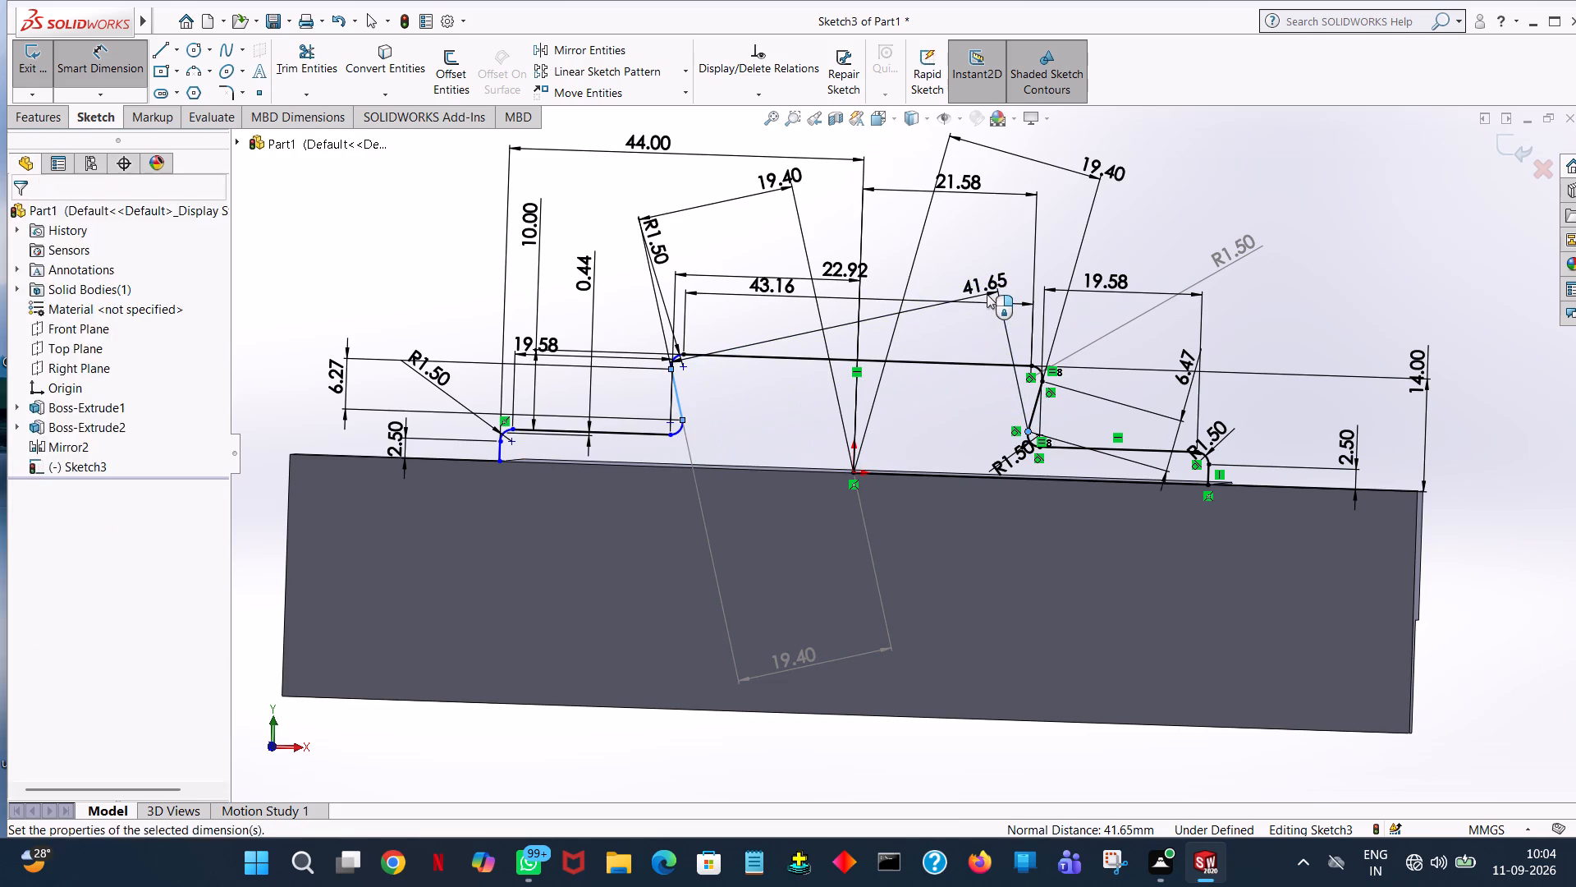
left_click(913, 276)
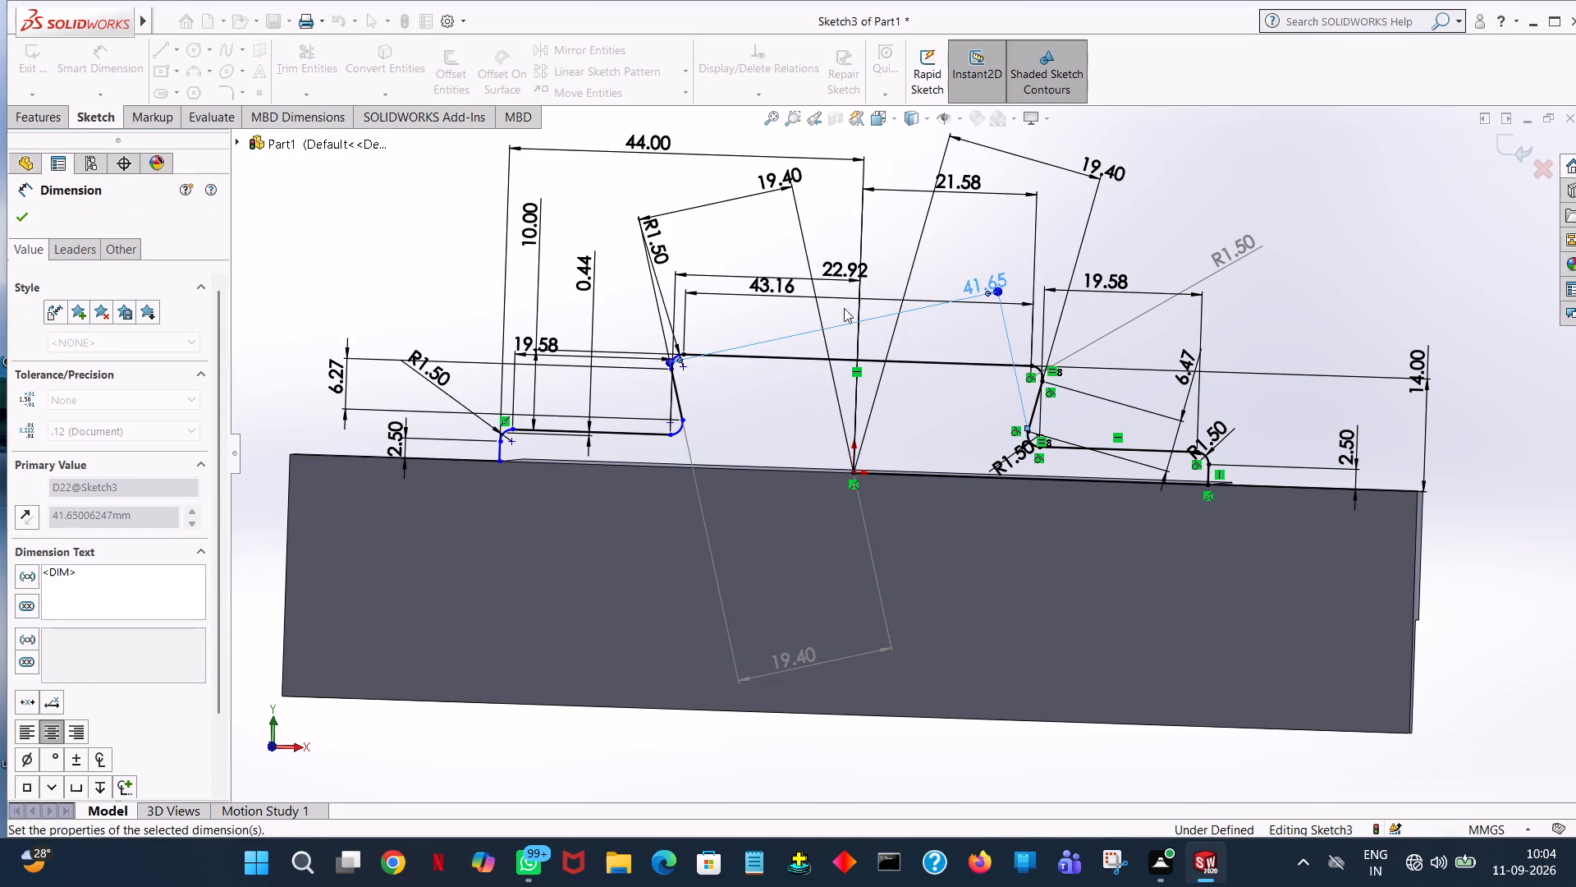
left_click(845, 243)
Add a second horizontal dimension from the mirrored lower inner fillet arc to the origin as a driven dimension.
left_click(679, 431)
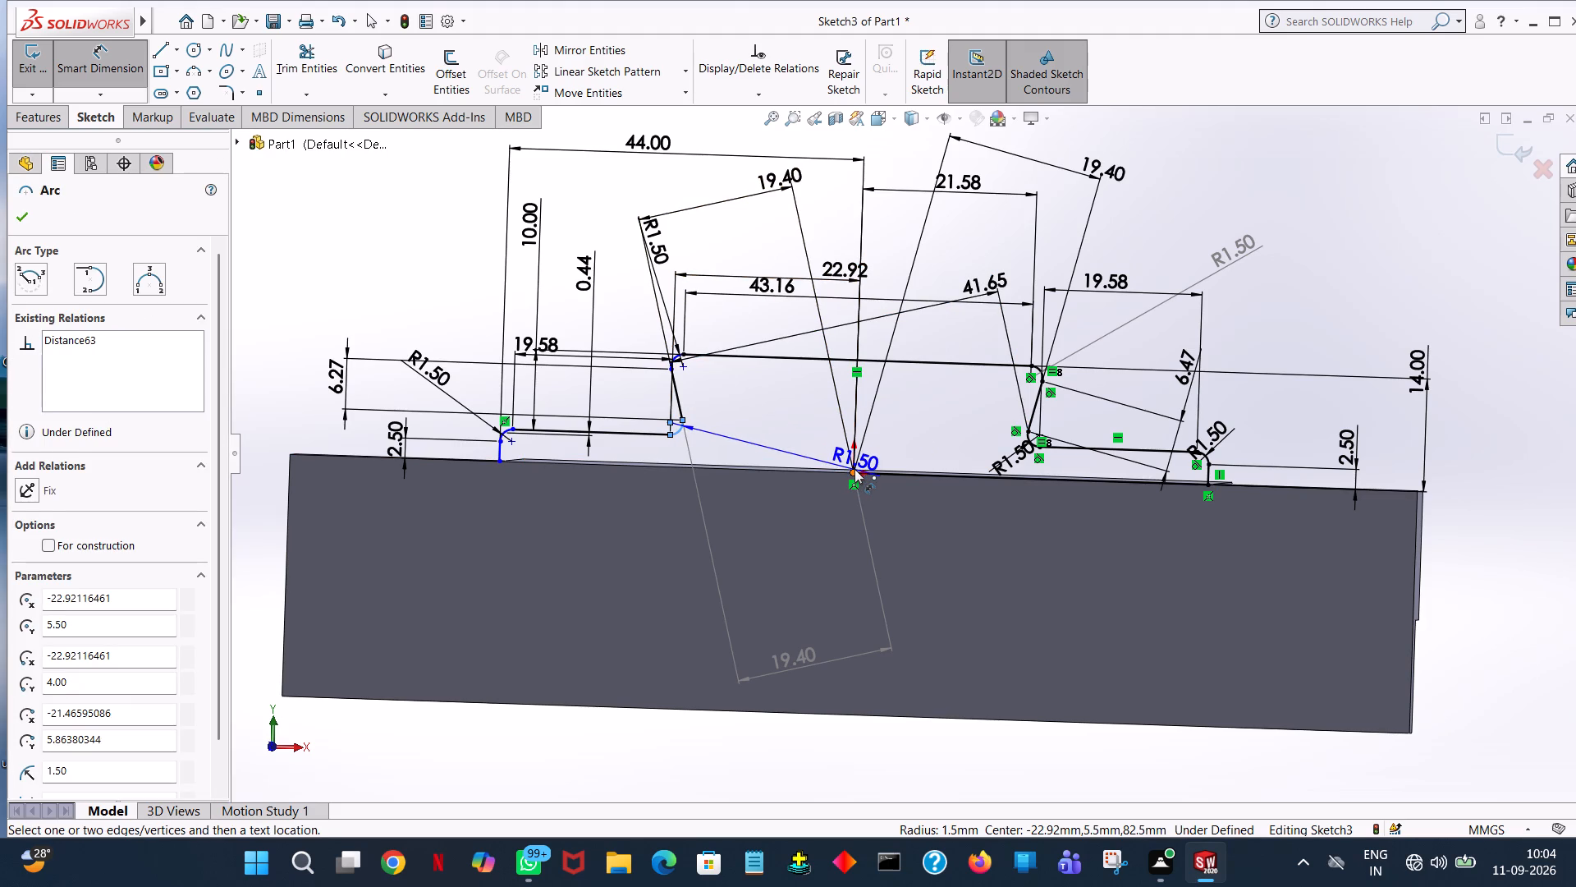
left_click(854, 469)
left_click(845, 238)
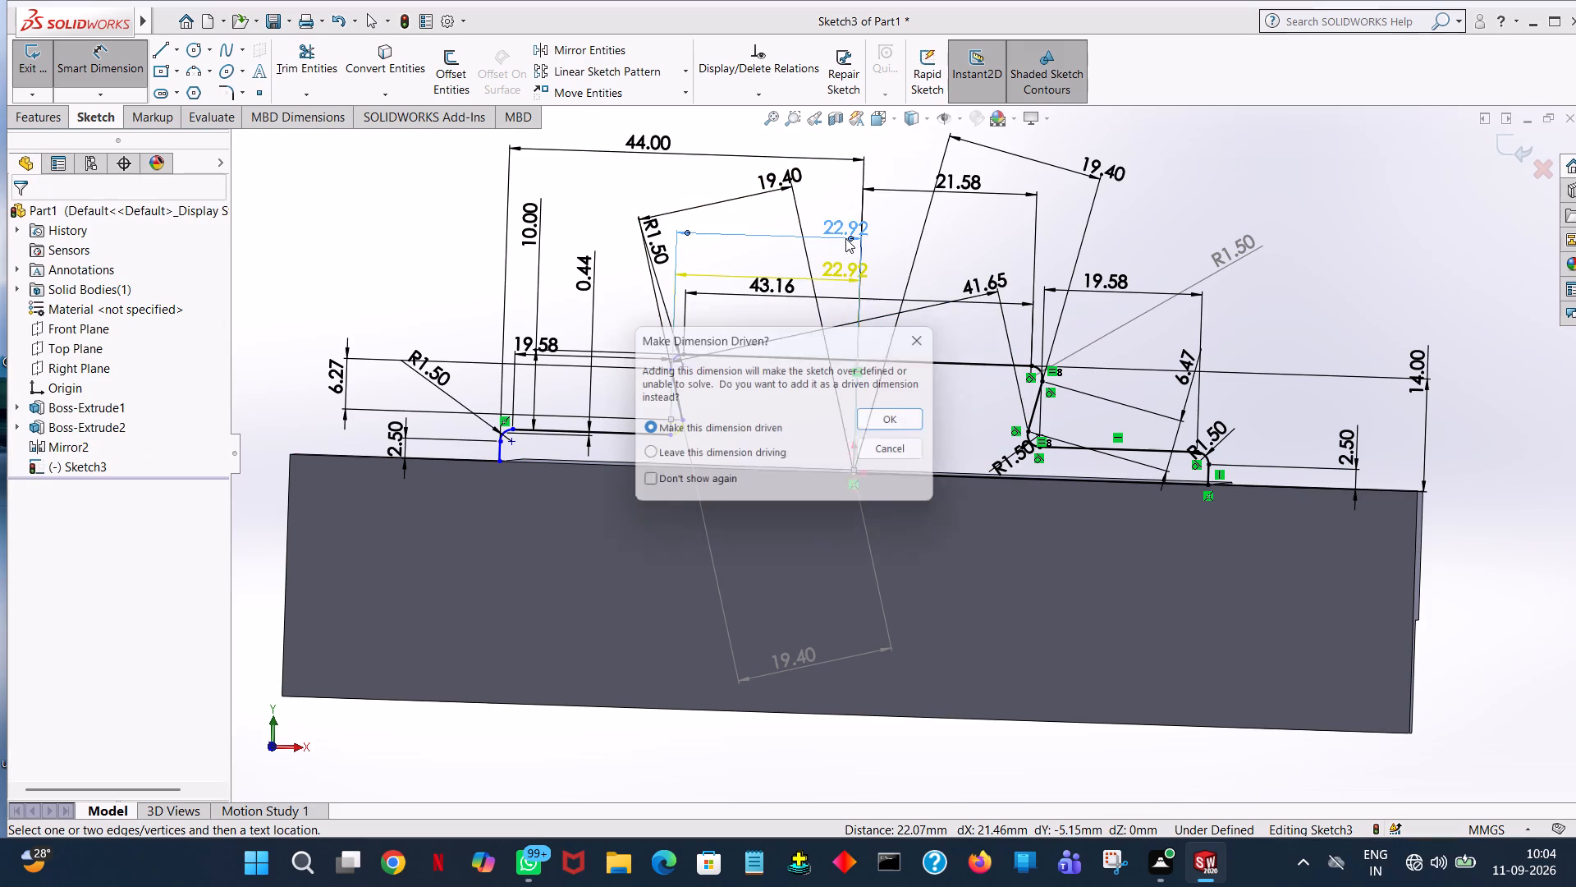
left_click(919, 421)
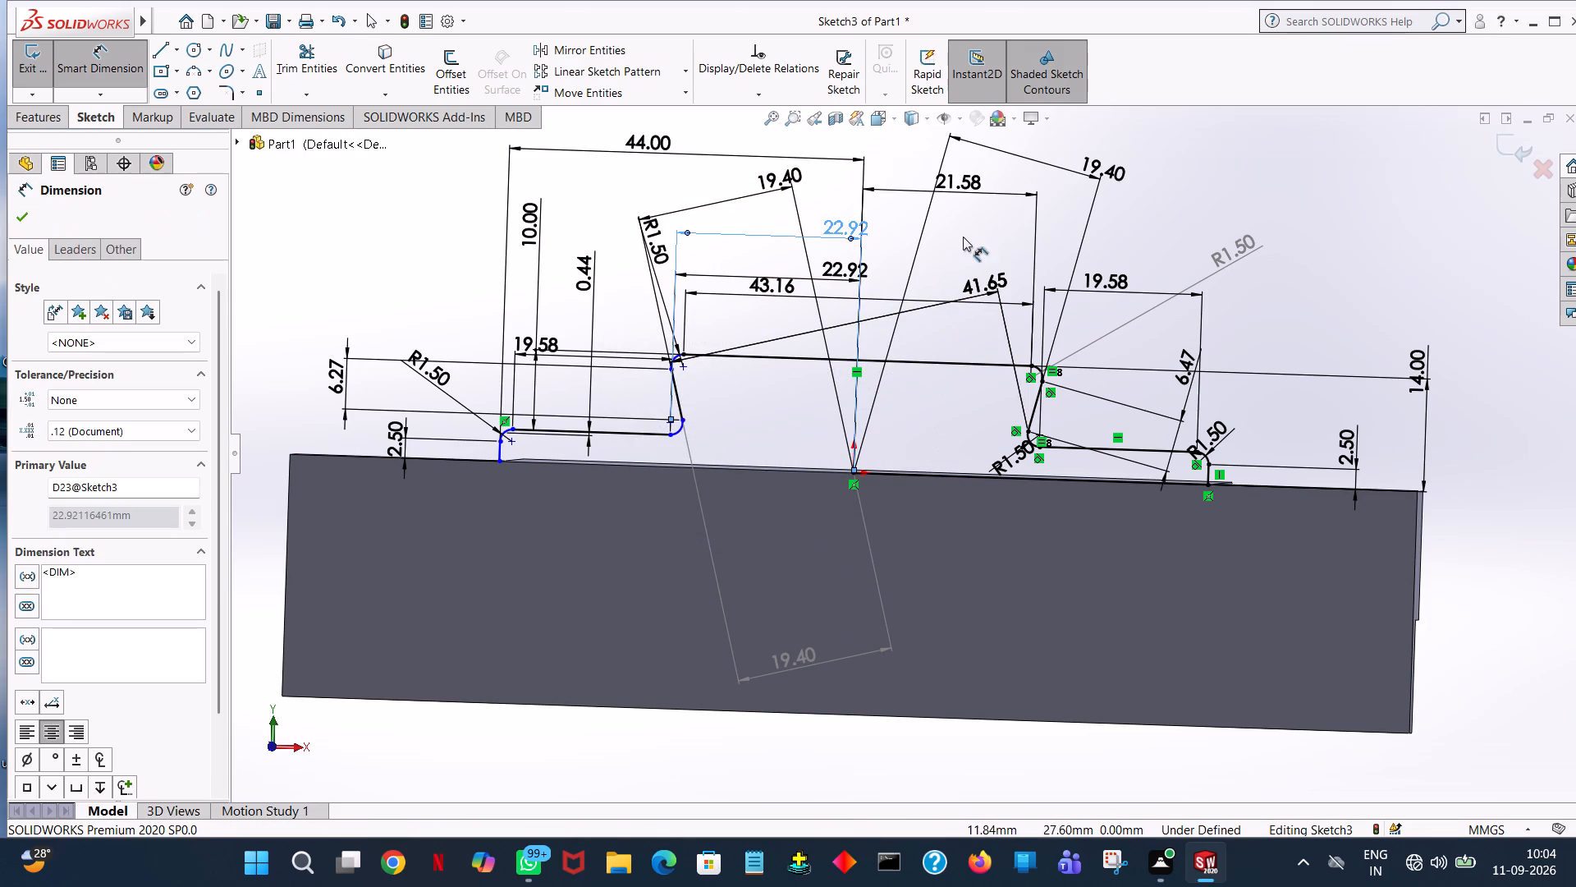
left_click(965, 227)
Dimension the vertical distance between the mirrored lower inner fillet arc and the original half's lower horizontal line.
left_click(684, 425)
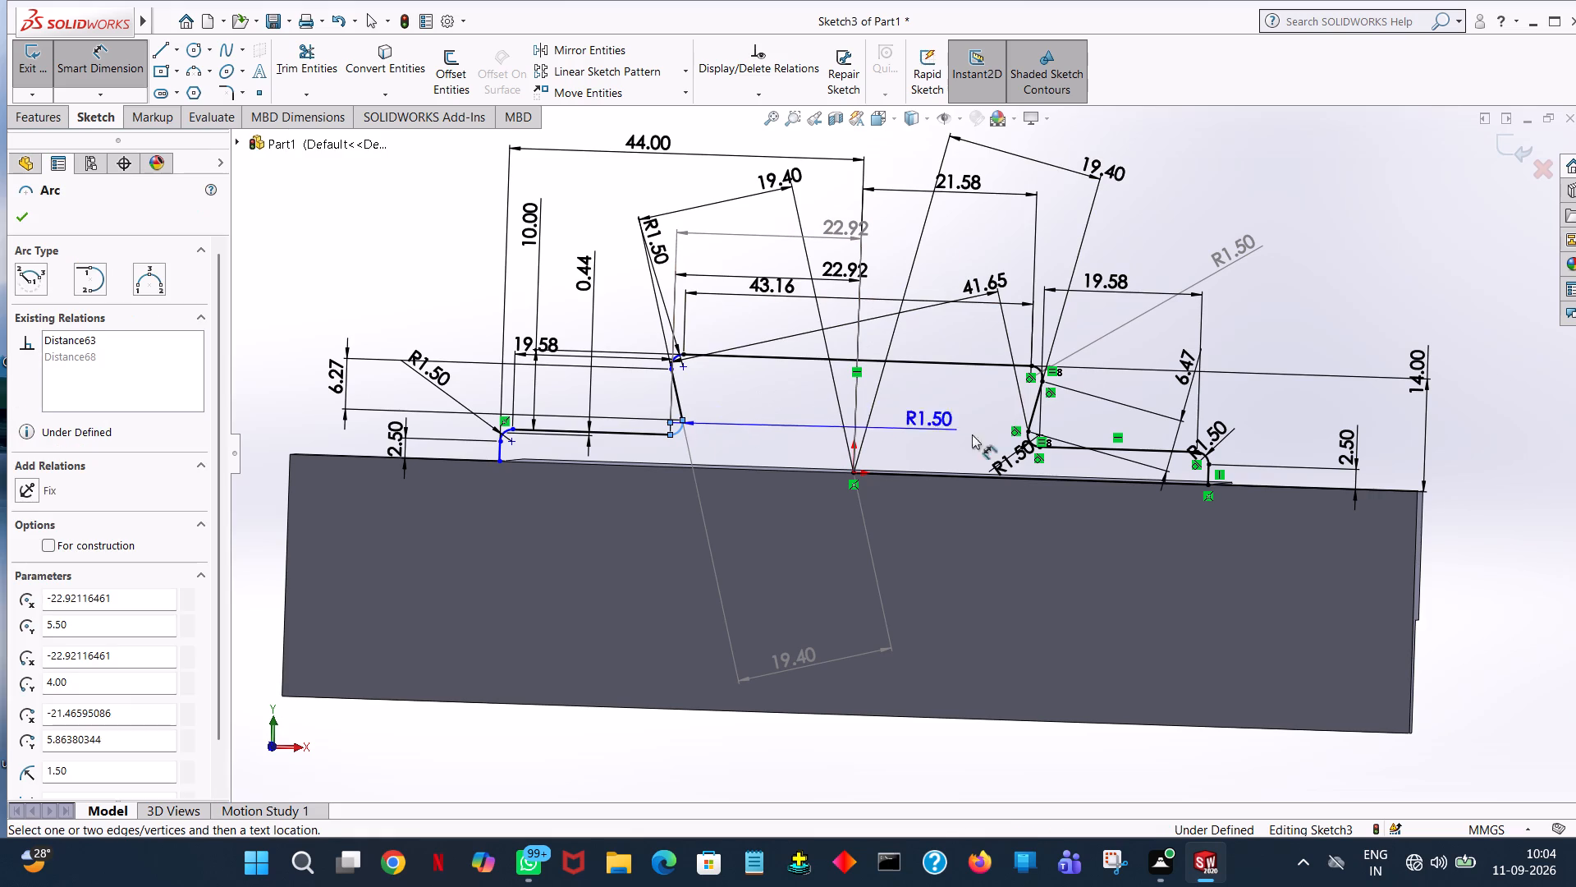
left_click(1134, 449)
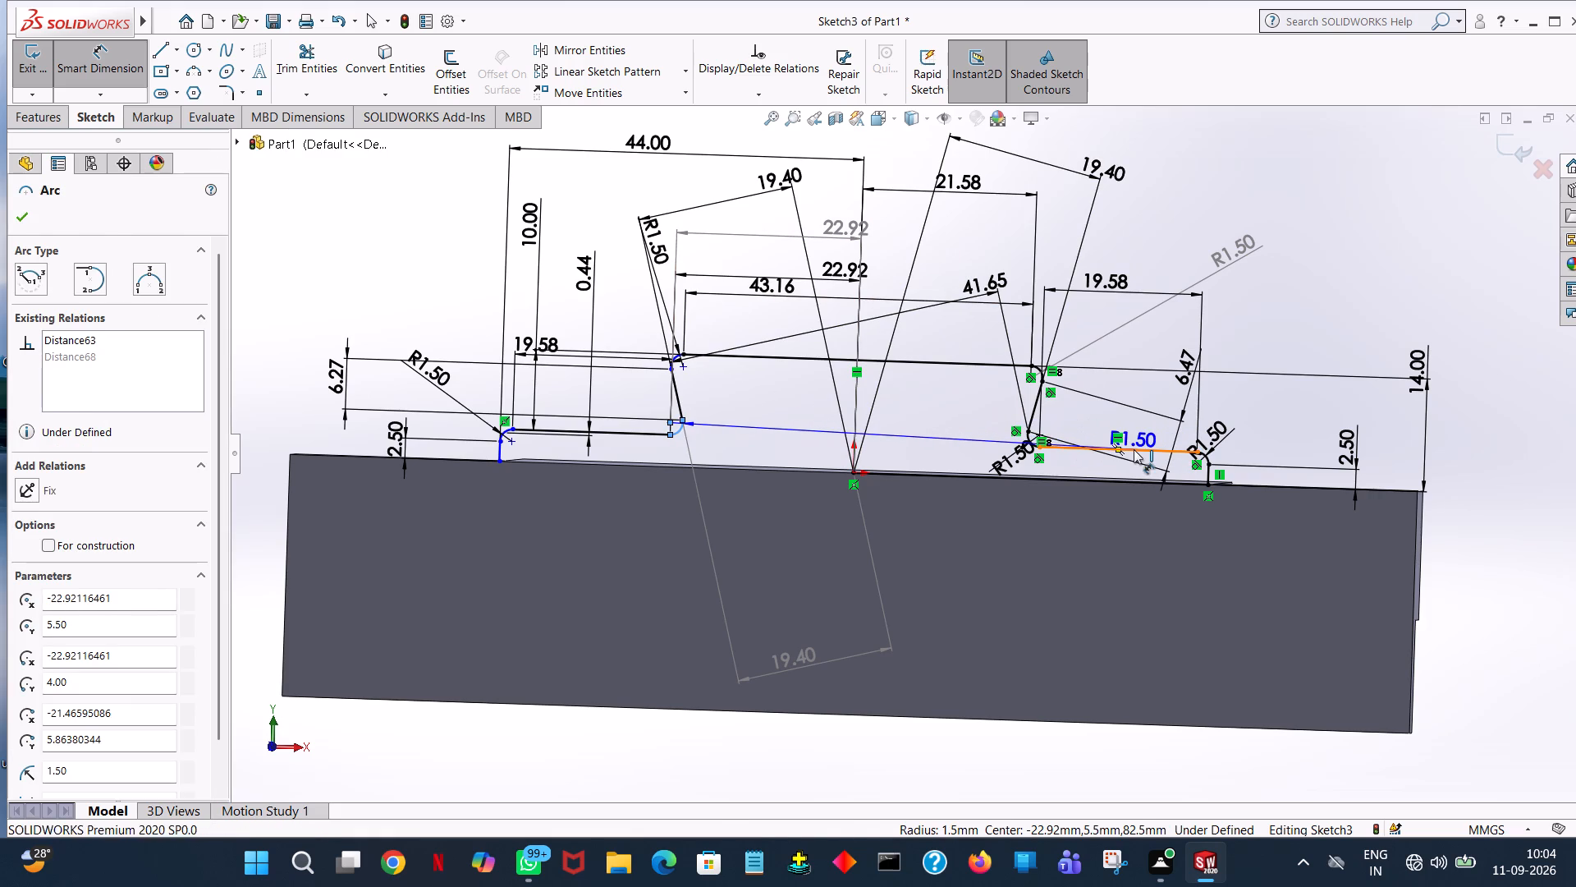
left_click(1103, 315)
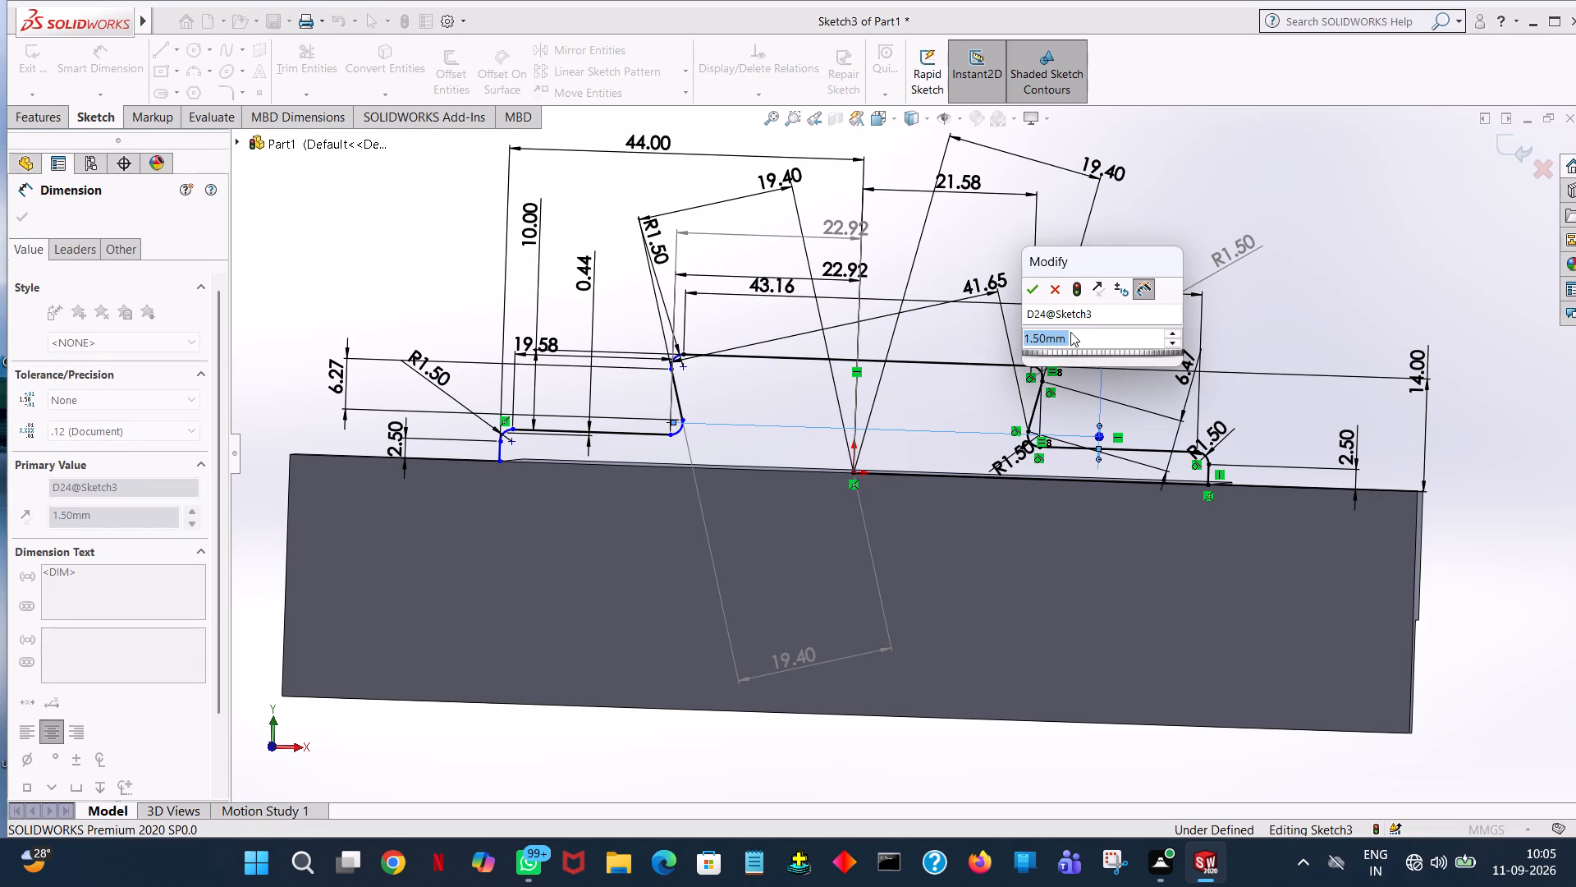
left_click(1032, 292)
left_click(1337, 269)
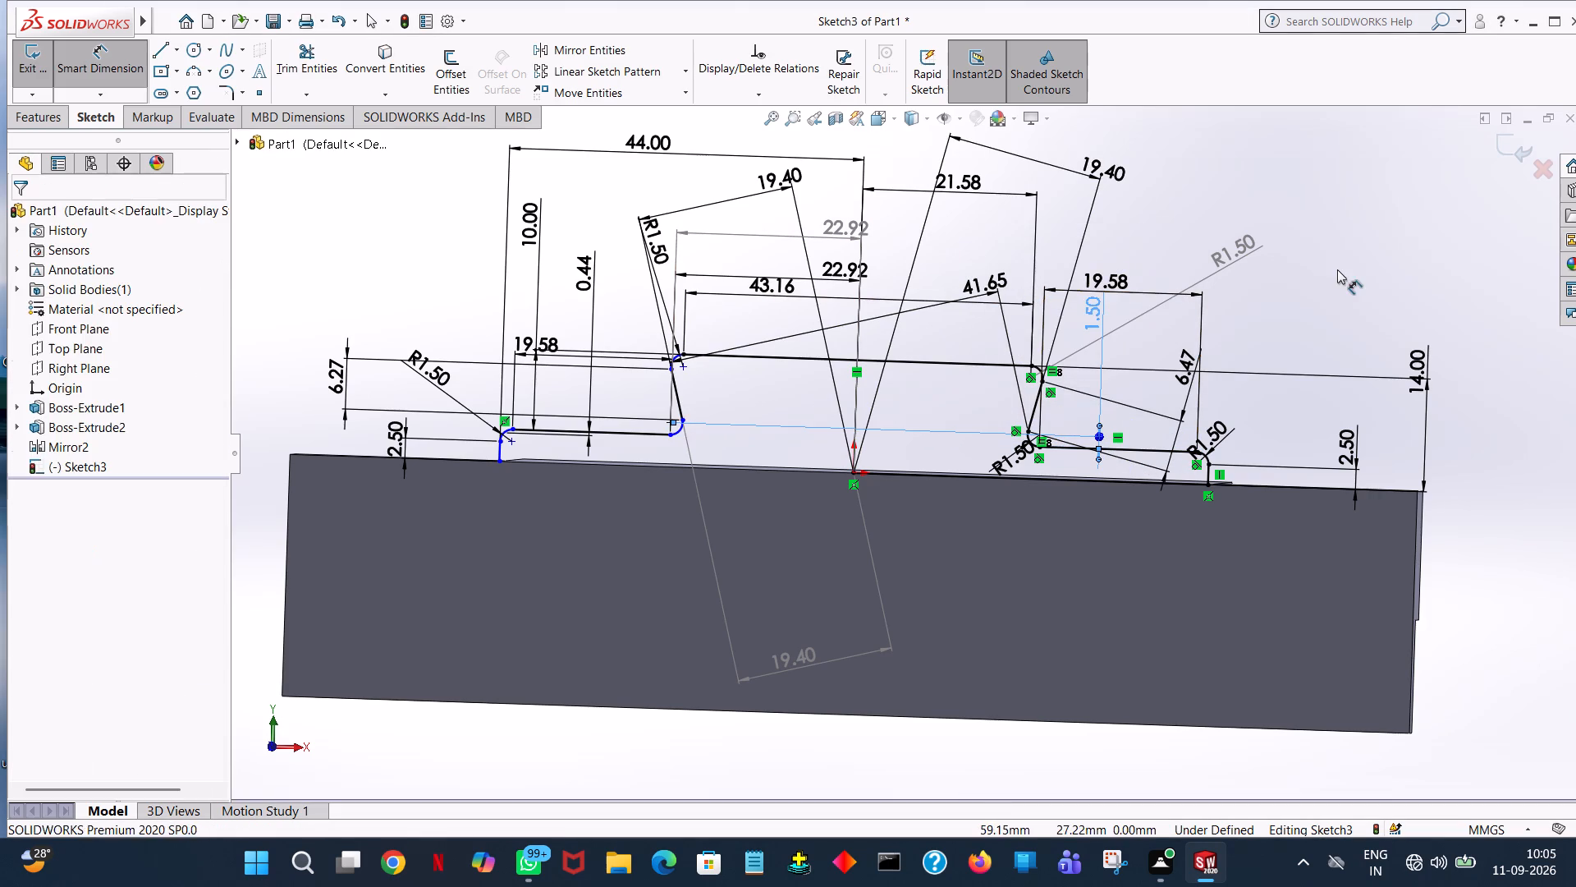
Add a radius dimension to the mirrored half's lower inner fillet arc.
left_click(676, 430)
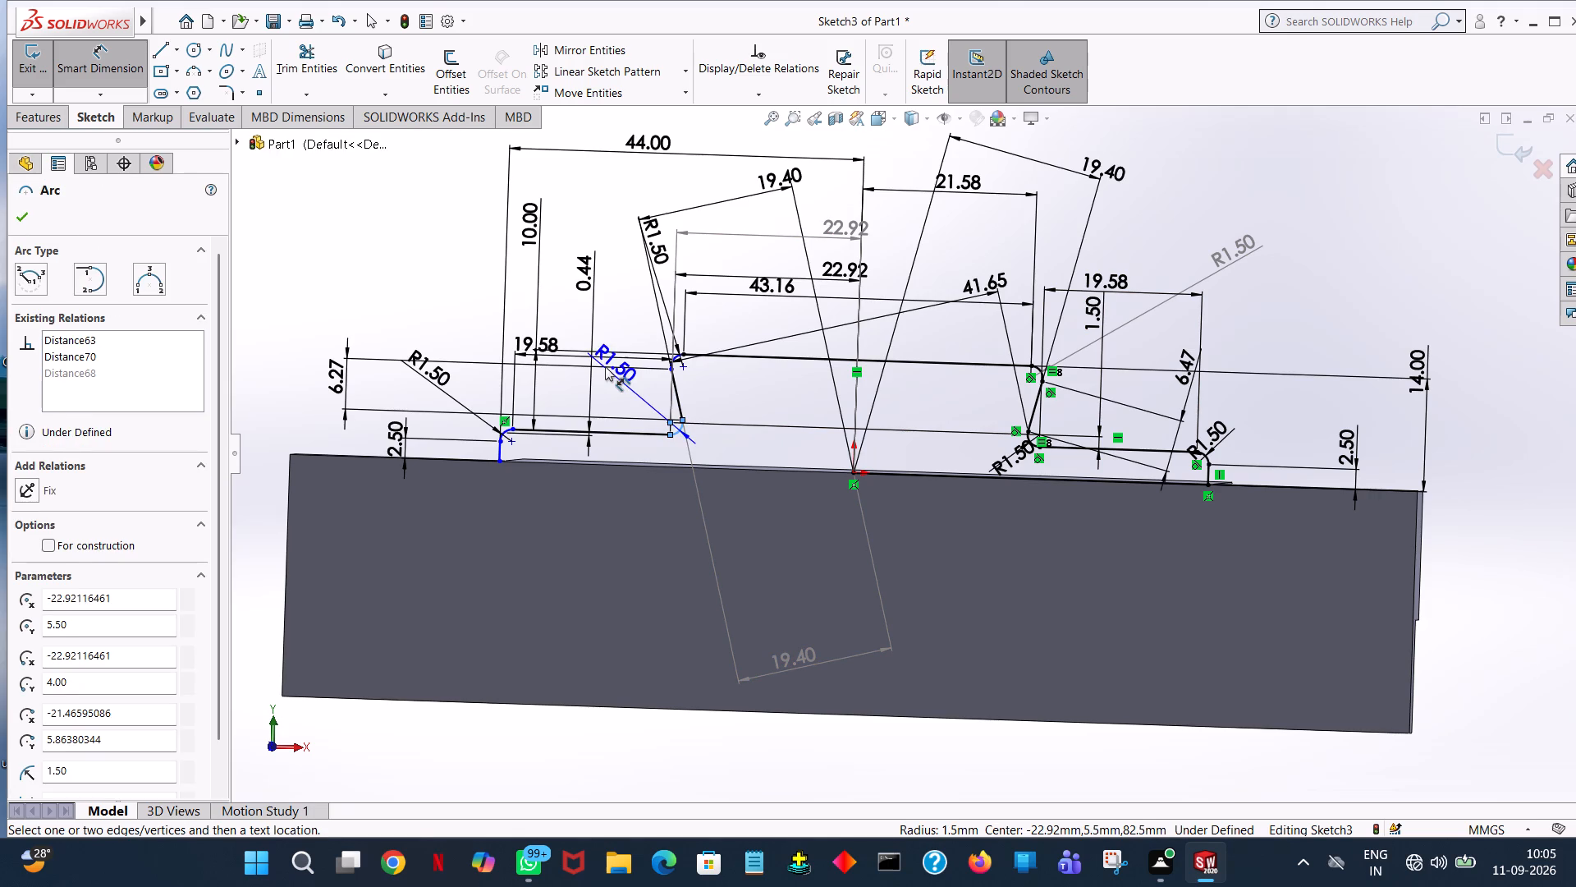
left_click(605, 366)
left_click(530, 346)
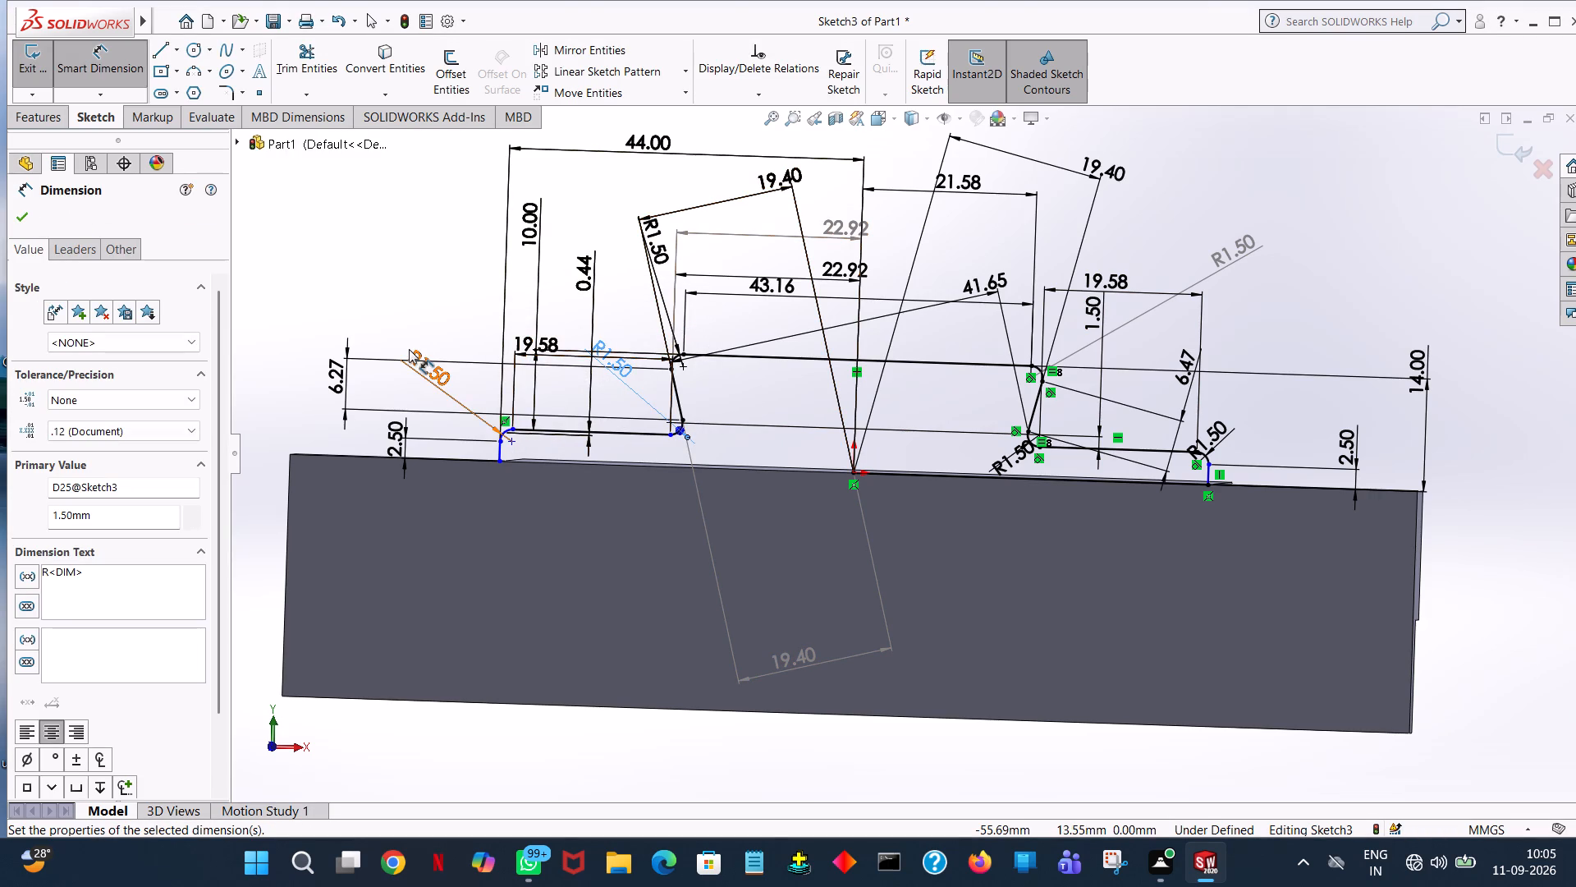
left_click(417, 299)
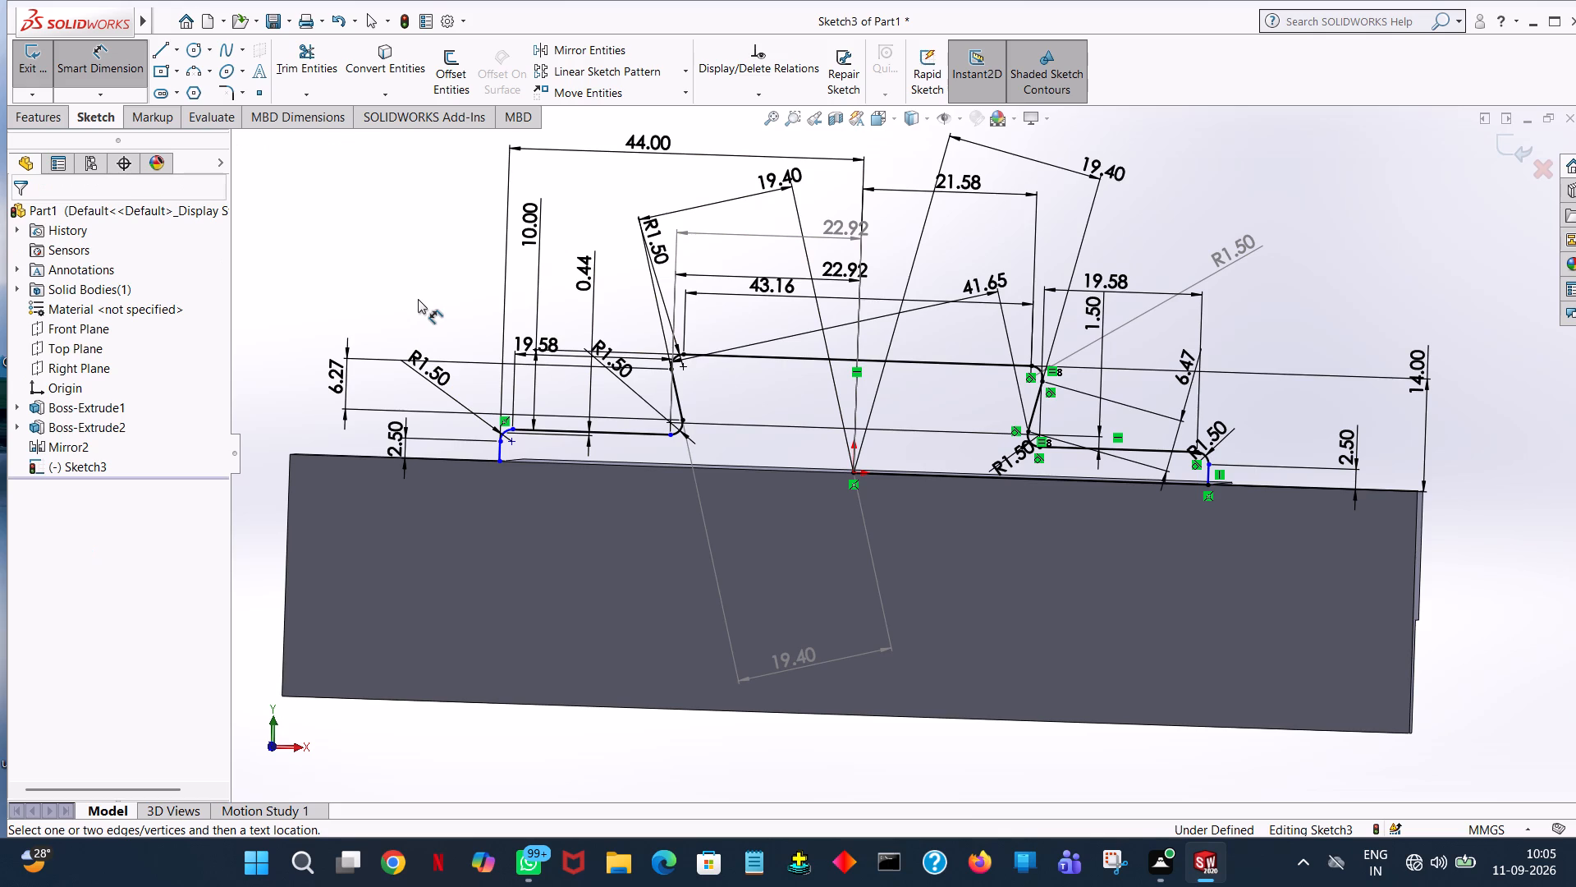
Add a second horizontal dimension from the mirrored outer vertical line to the origin as a driven dimension.
left_click(502, 450)
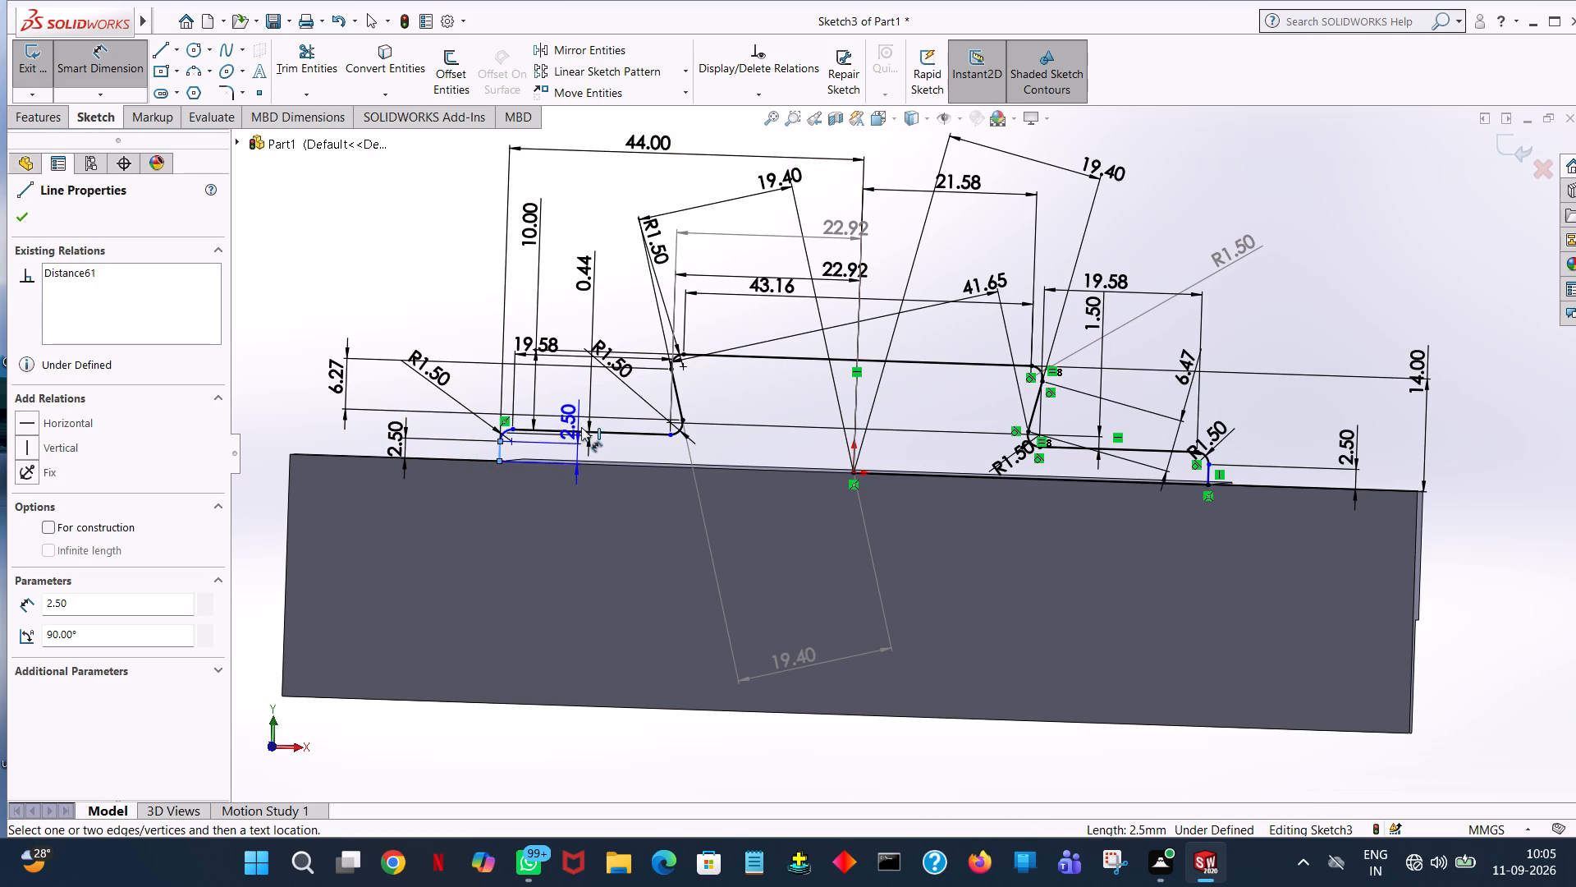
left_click(583, 431)
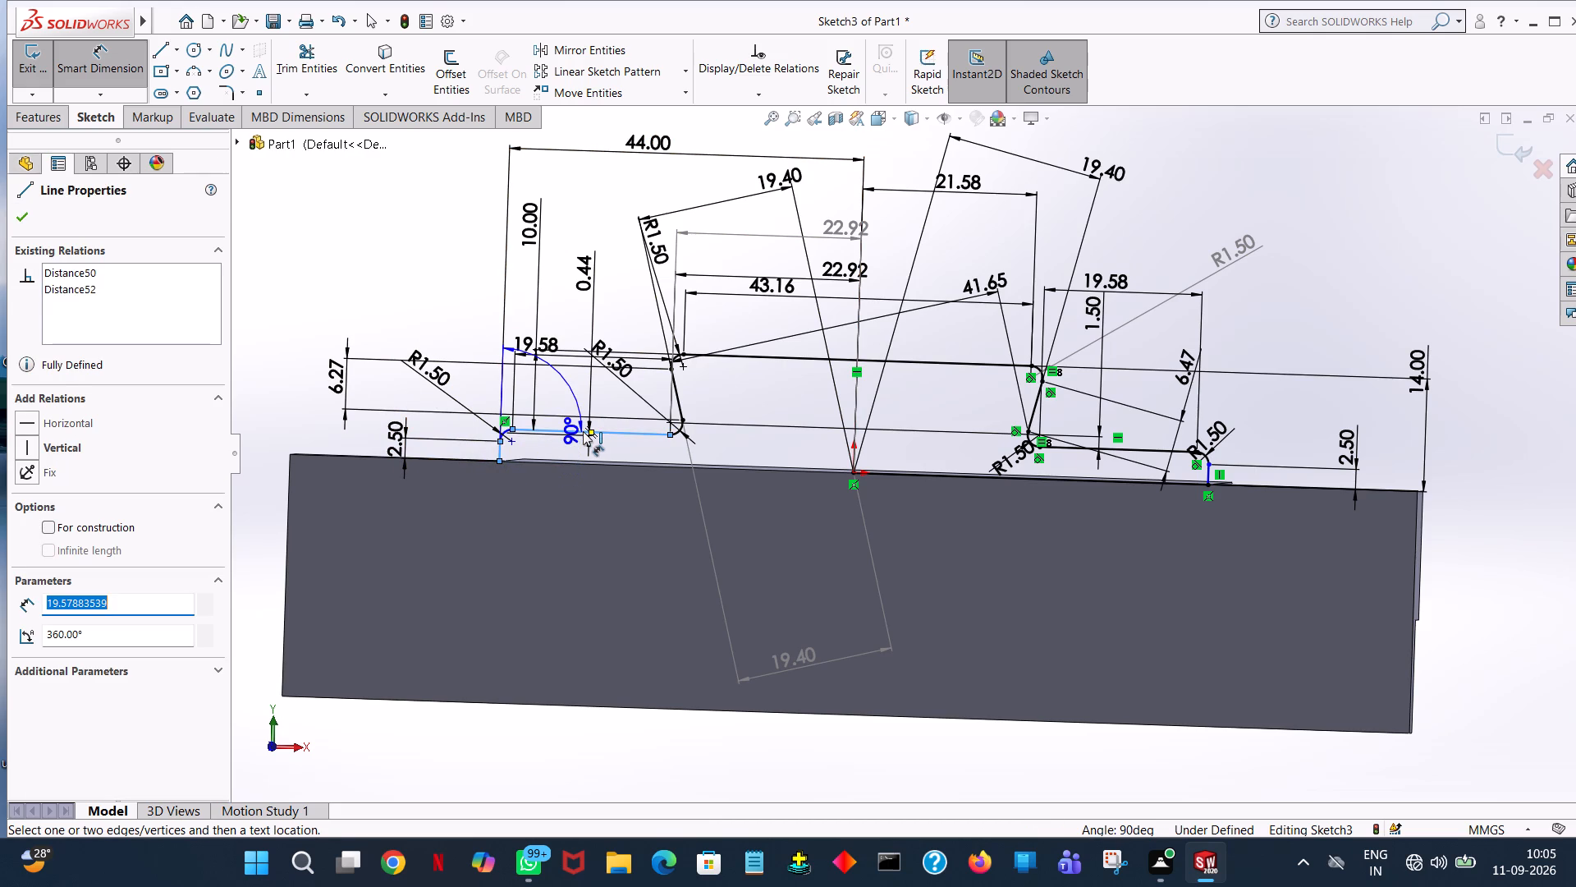
key("Escape")
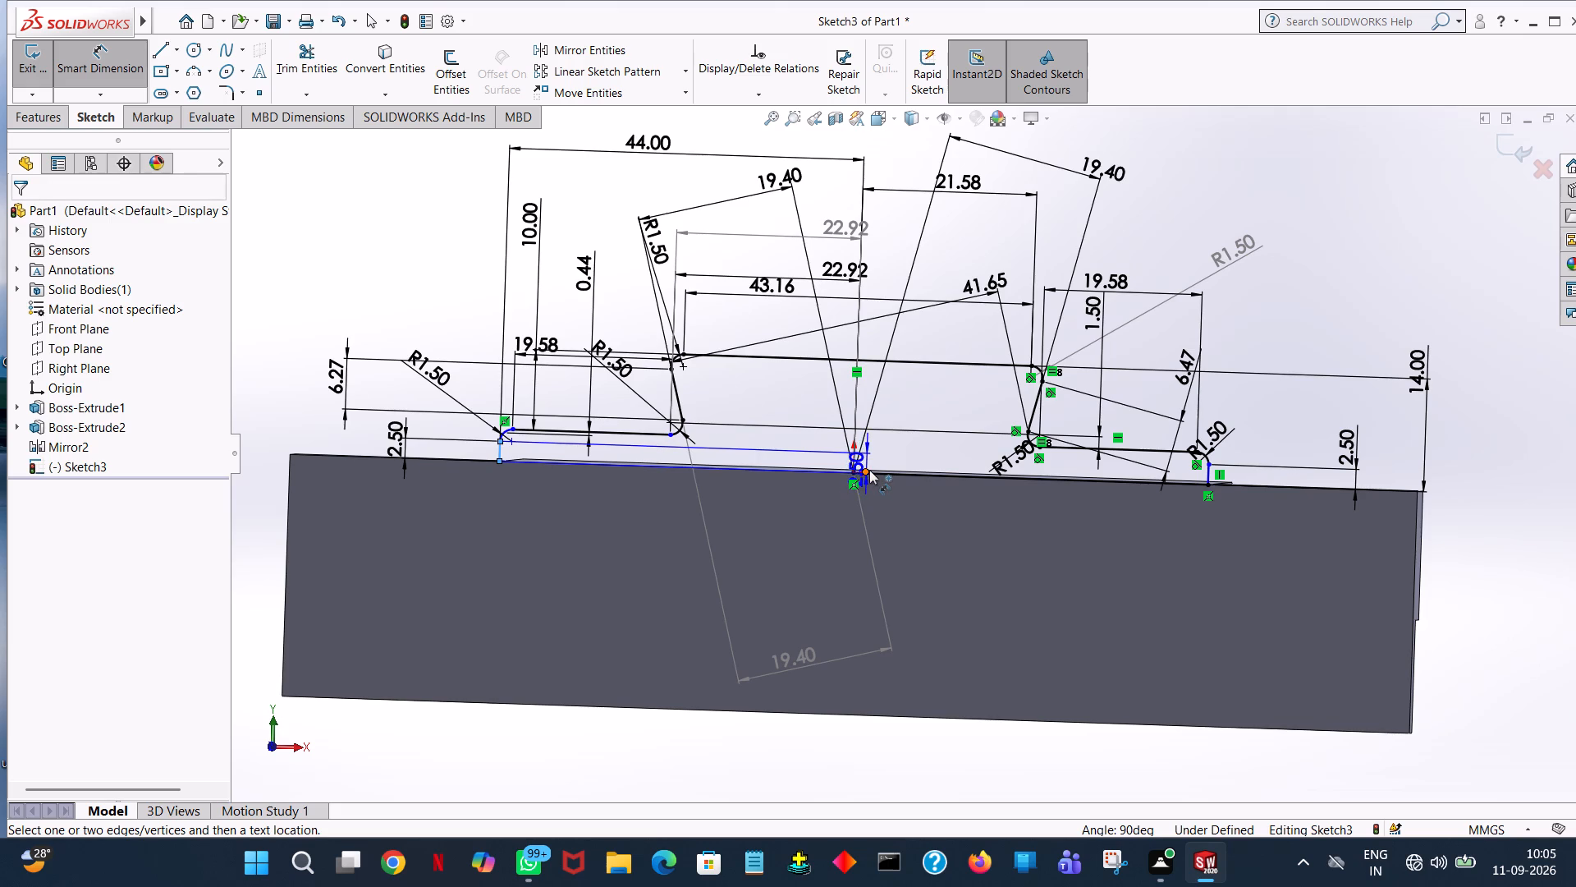
left_click(882, 470)
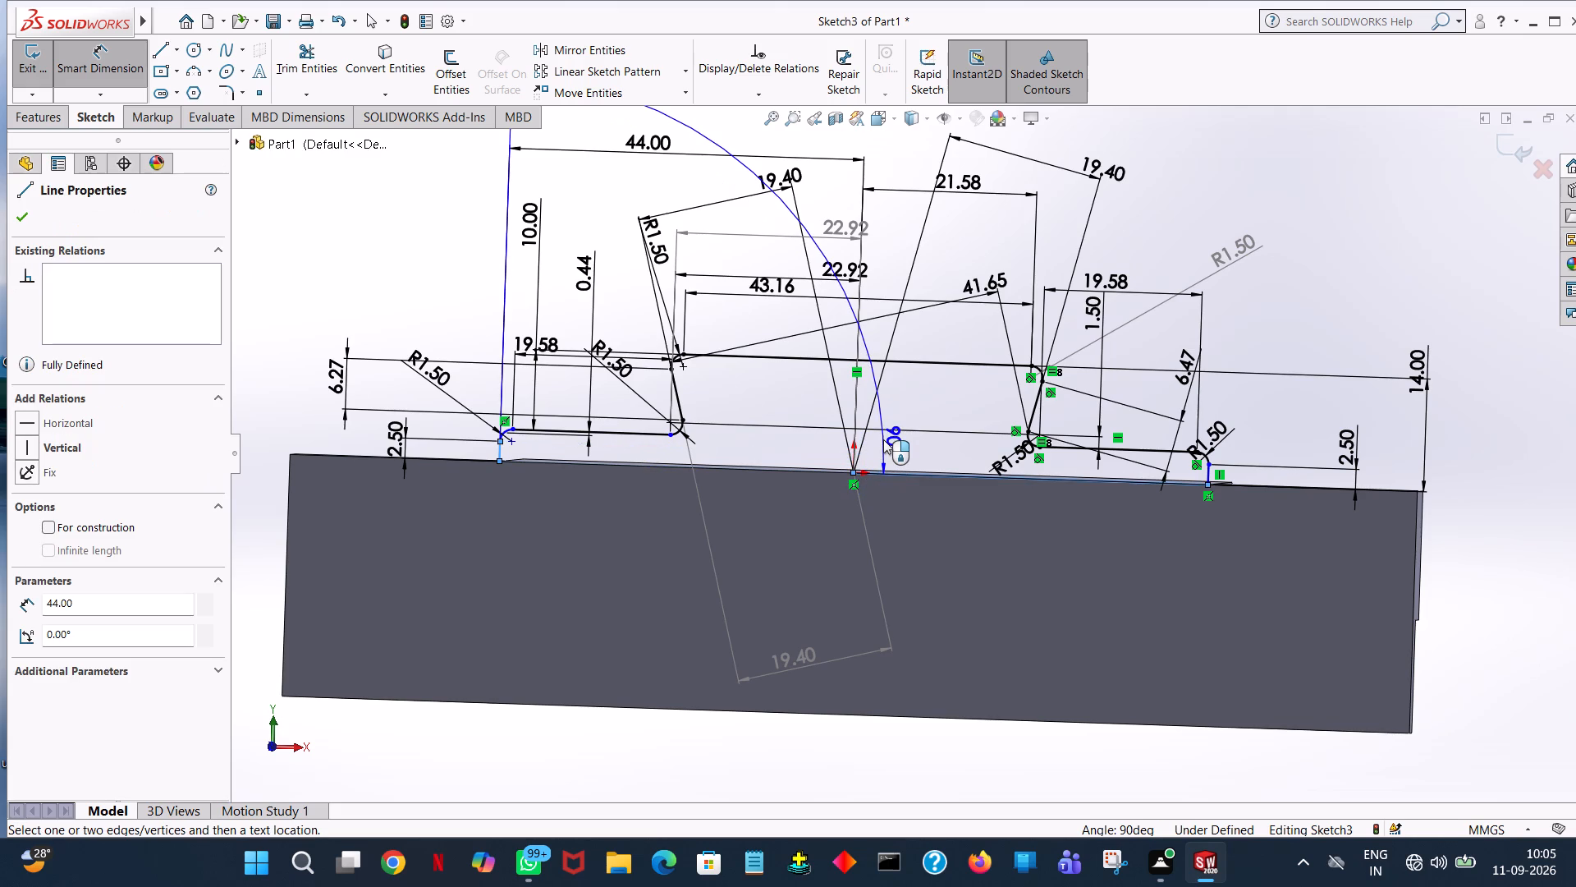
key("Escape")
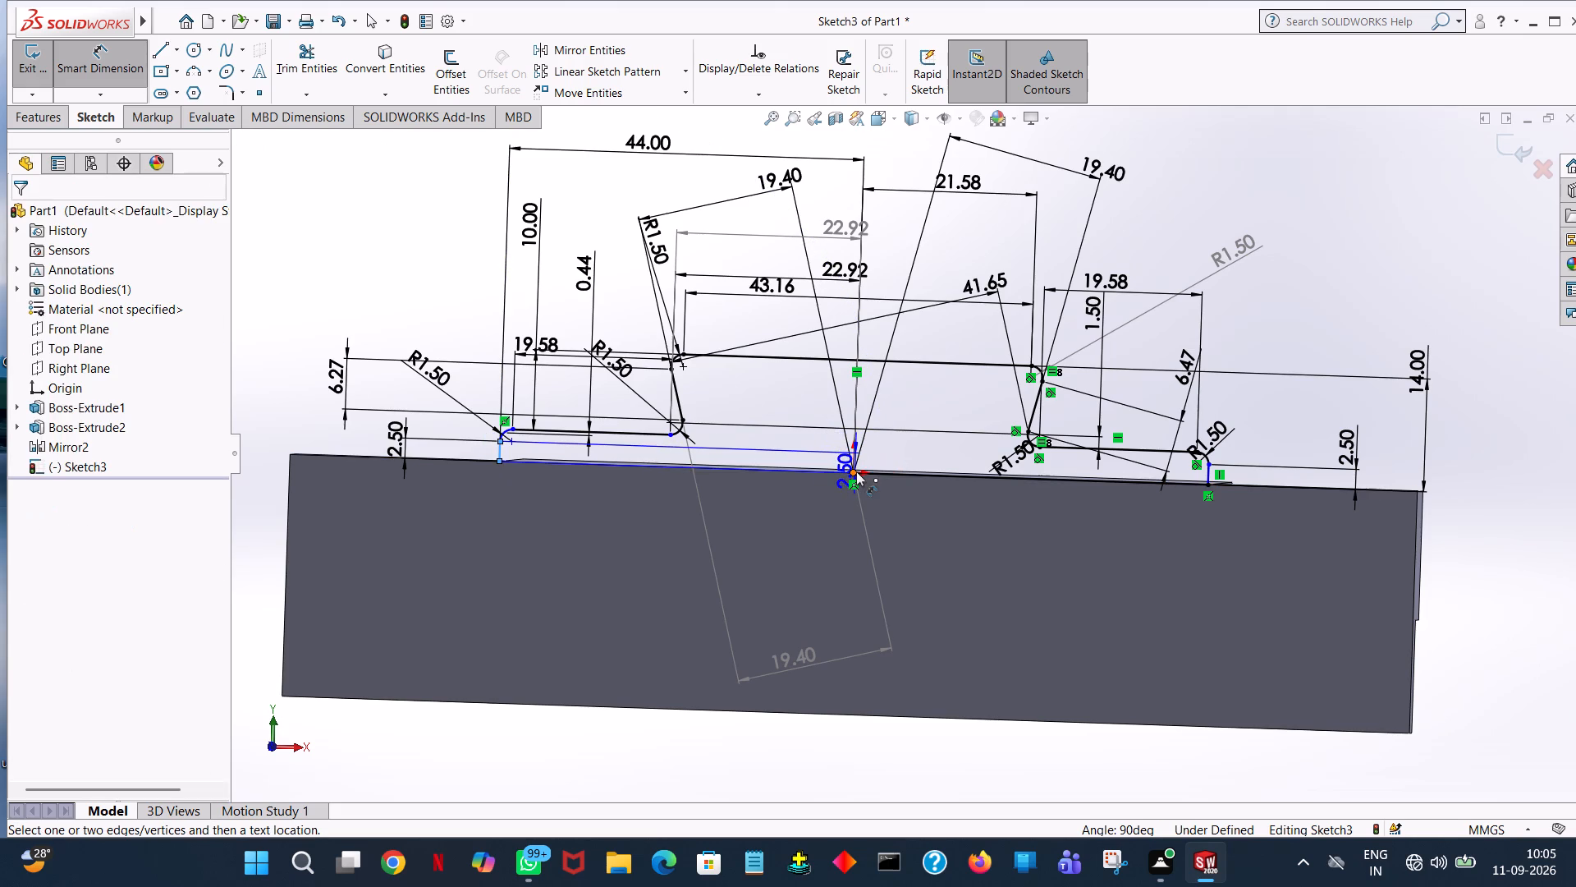
left_click(856, 471)
left_click(850, 397)
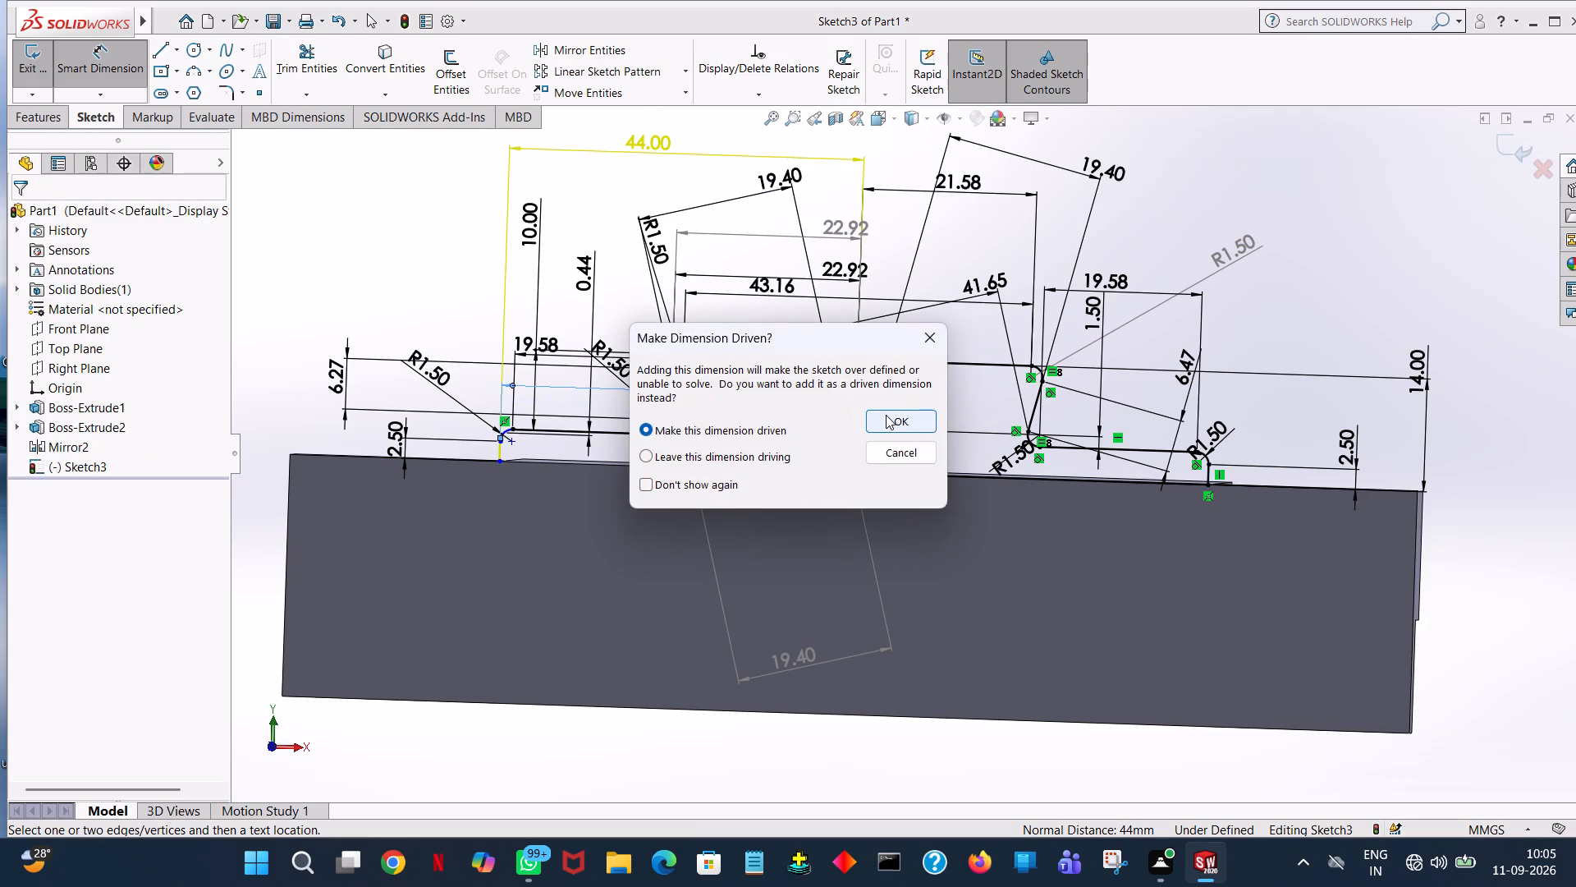
left_click(886, 415)
left_click(397, 304)
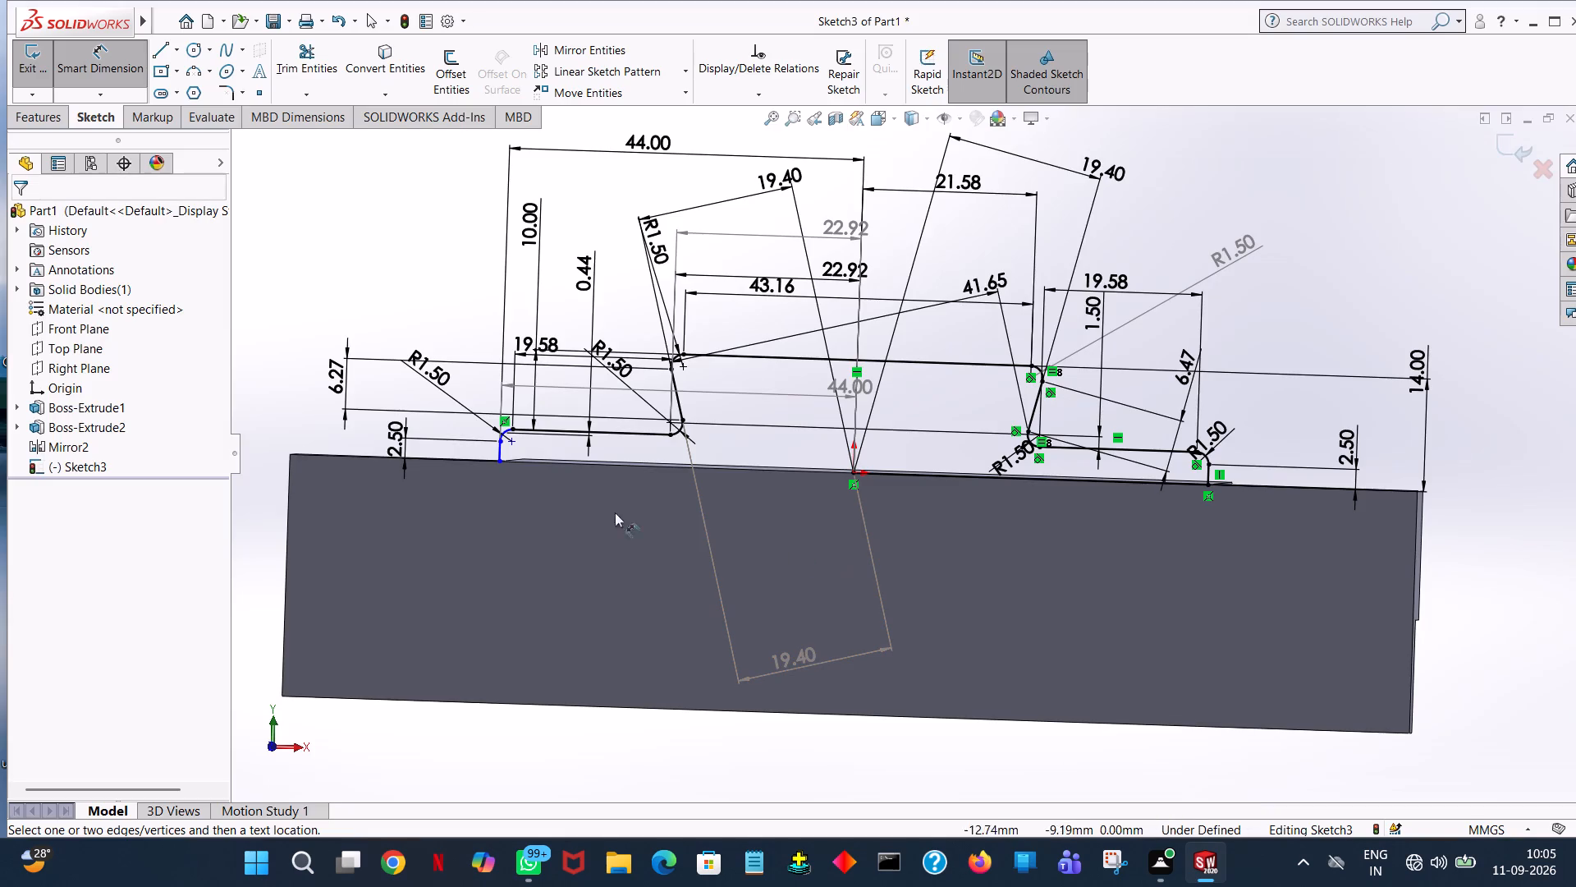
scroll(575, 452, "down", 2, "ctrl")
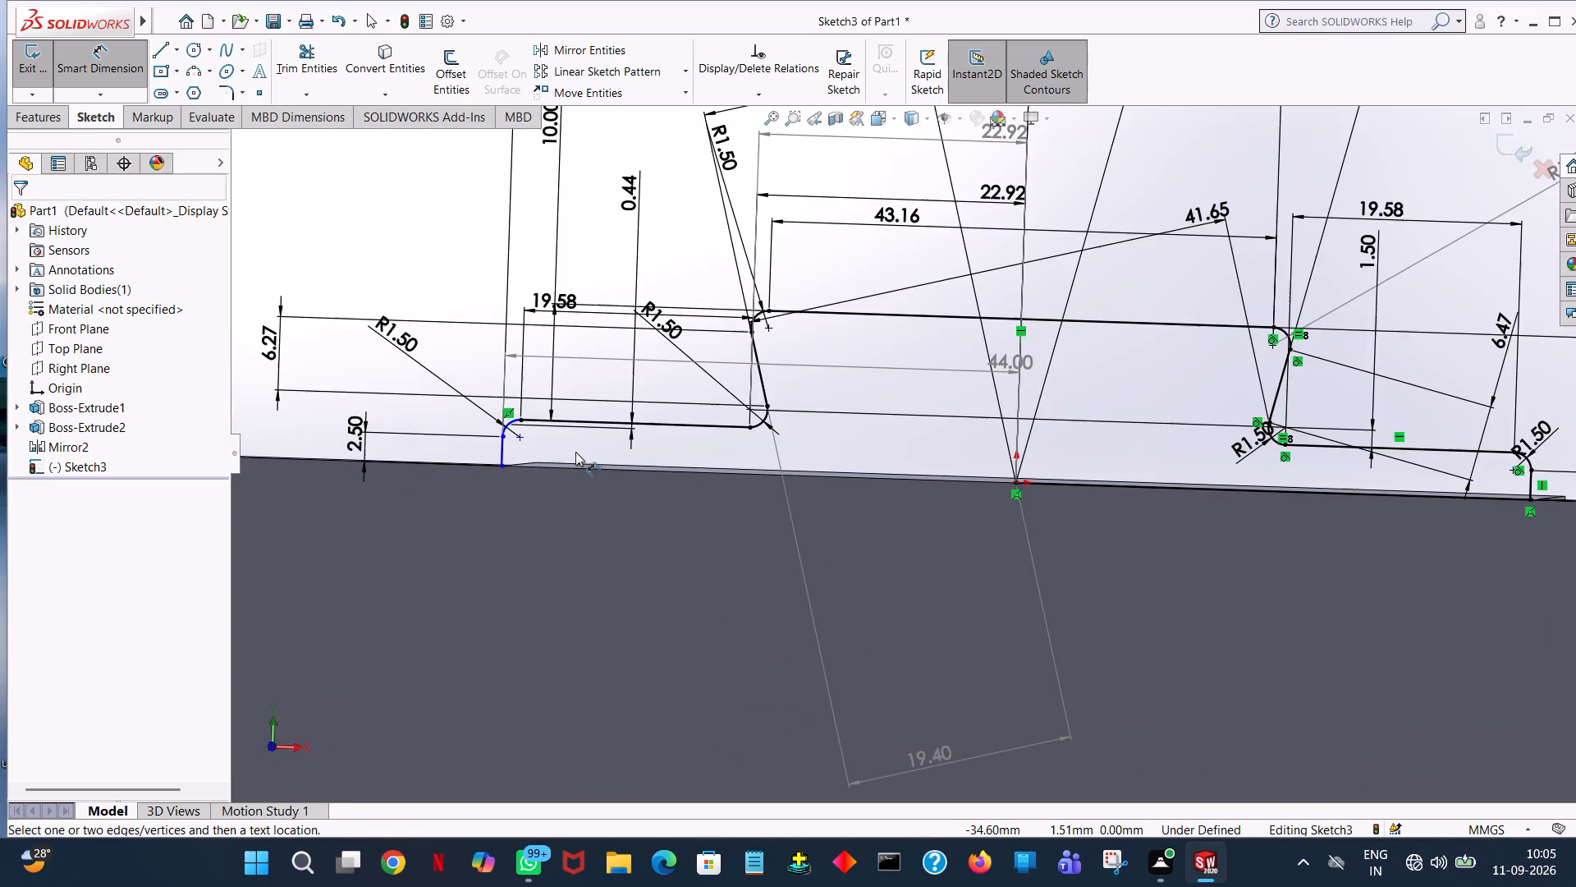
Add a second vertical dimension between the endpoints of the mirrored outer vertical line as a driven dimension.
scroll(575, 452, "down", 6, "ctrl")
scroll(575, 452, "up", 4, "ctrl")
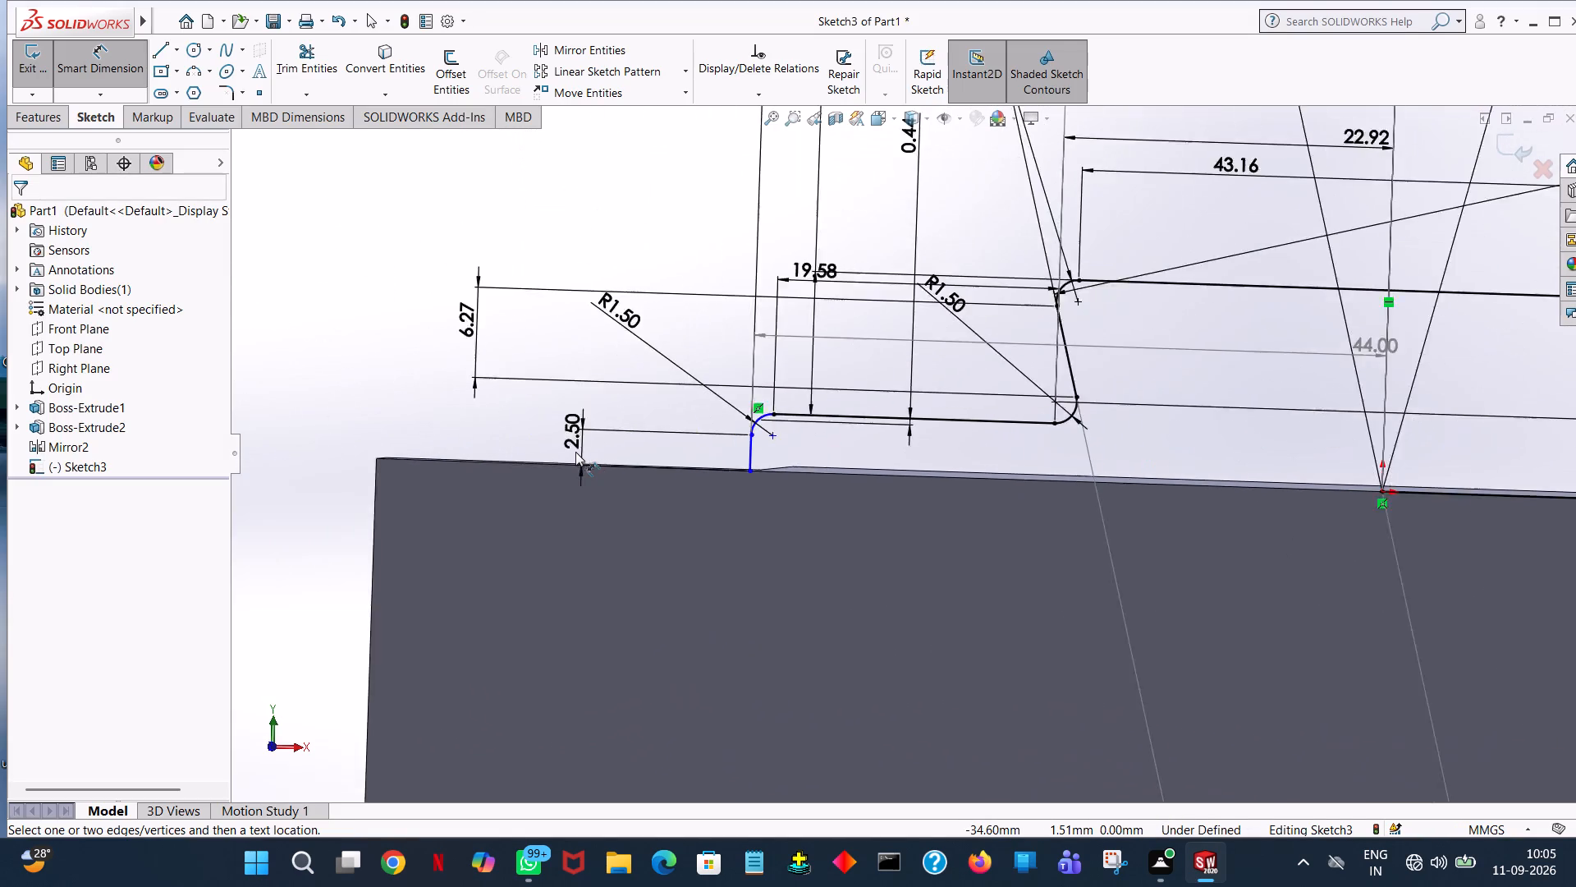
scroll(575, 452, "up", 4, "ctrl")
scroll(575, 452, "down", 3, "ctrl")
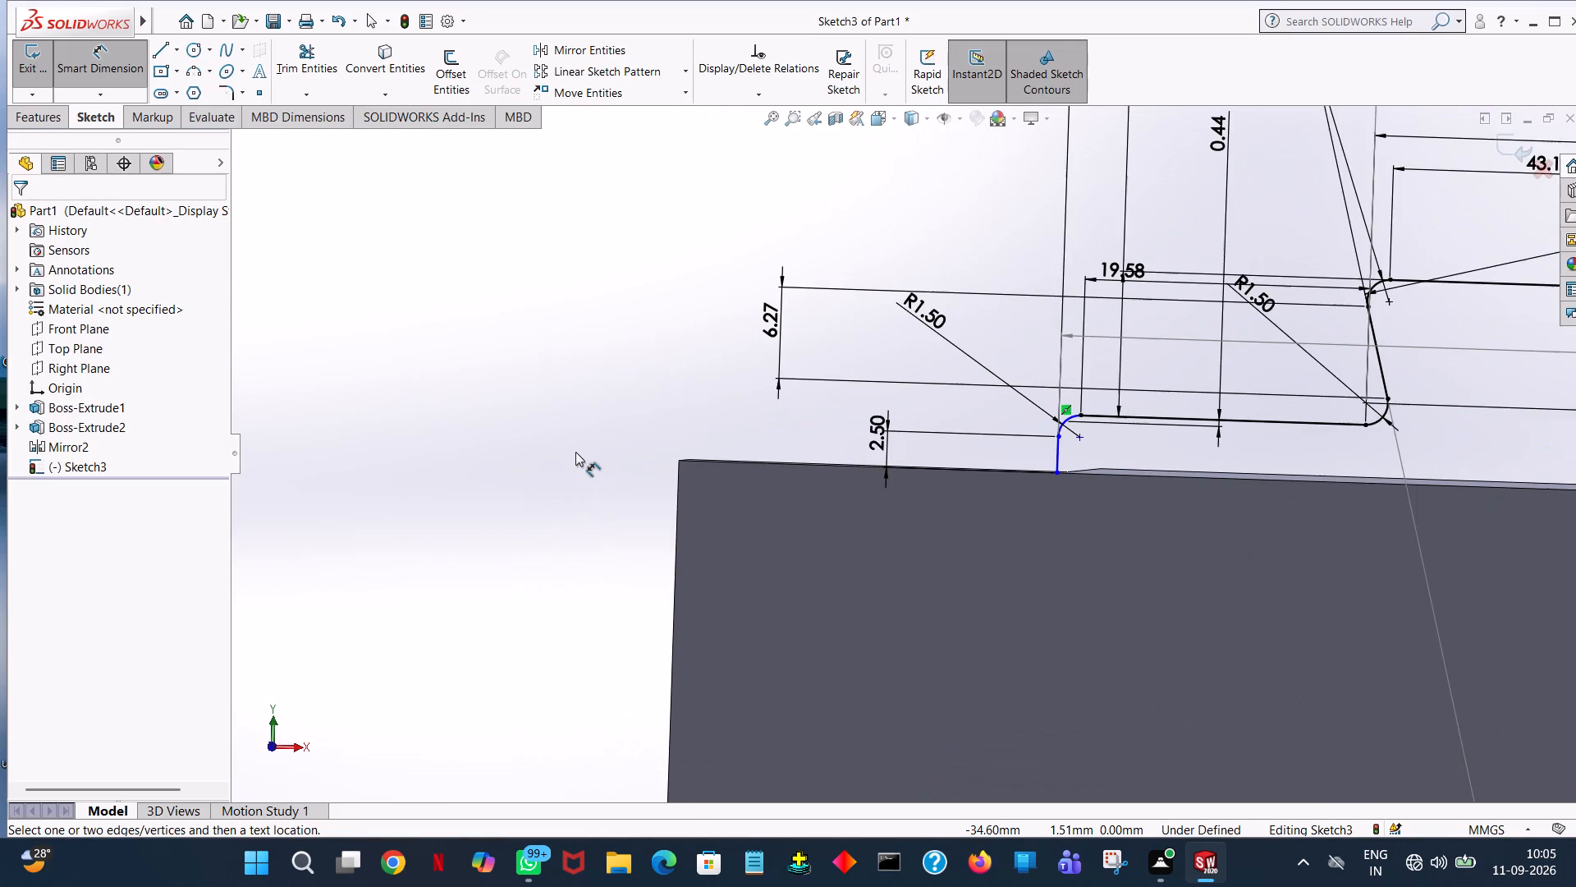
scroll(575, 452, "up", 1, "ctrl")
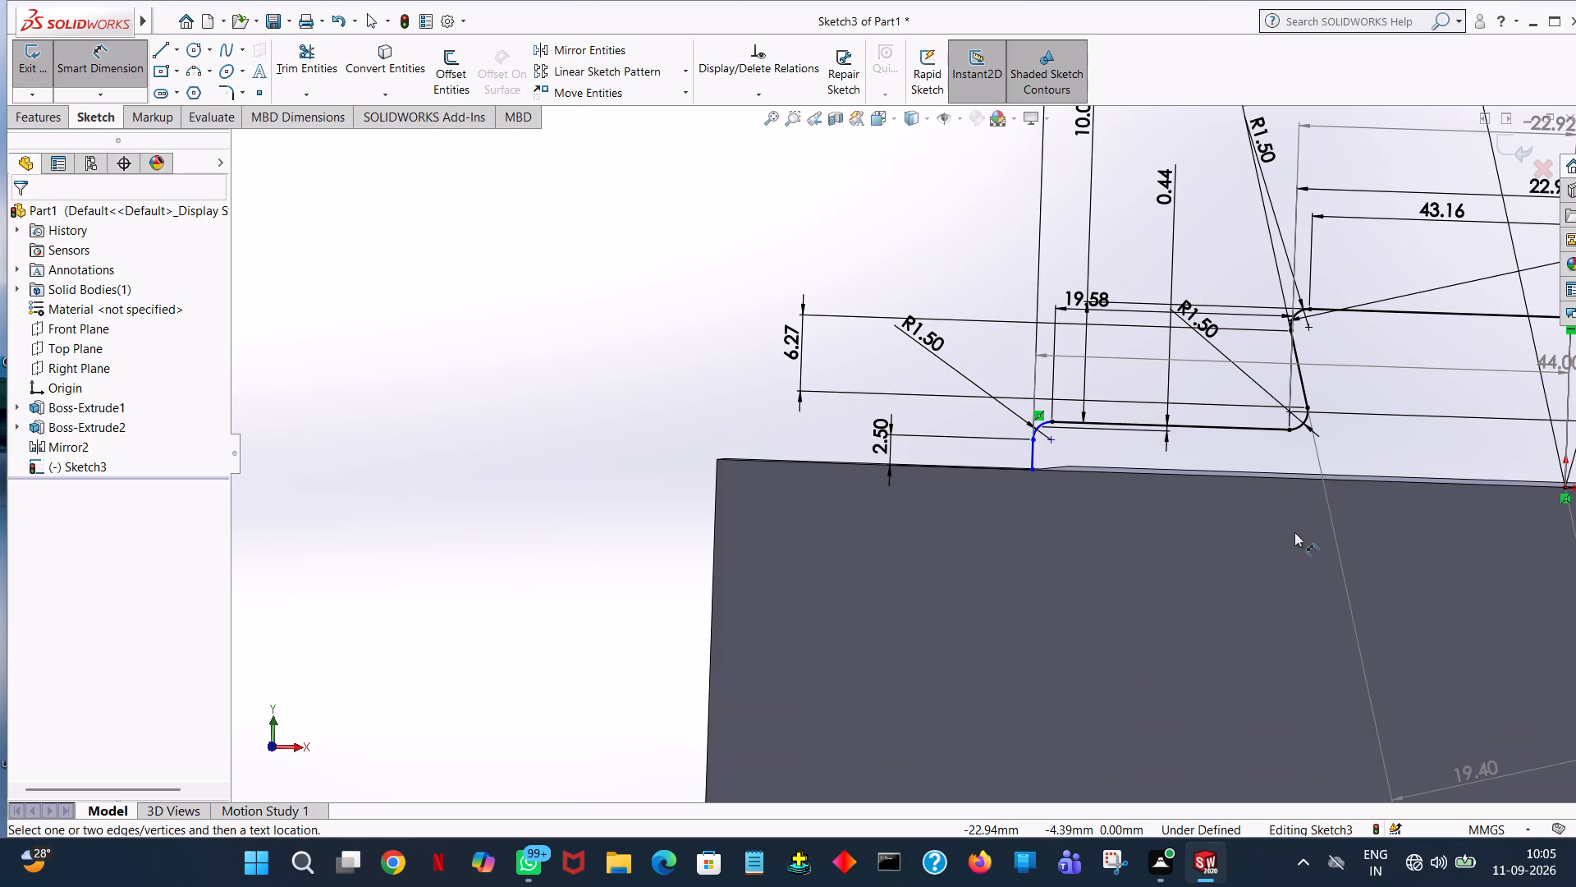
left_click(1034, 469)
left_click(1032, 440)
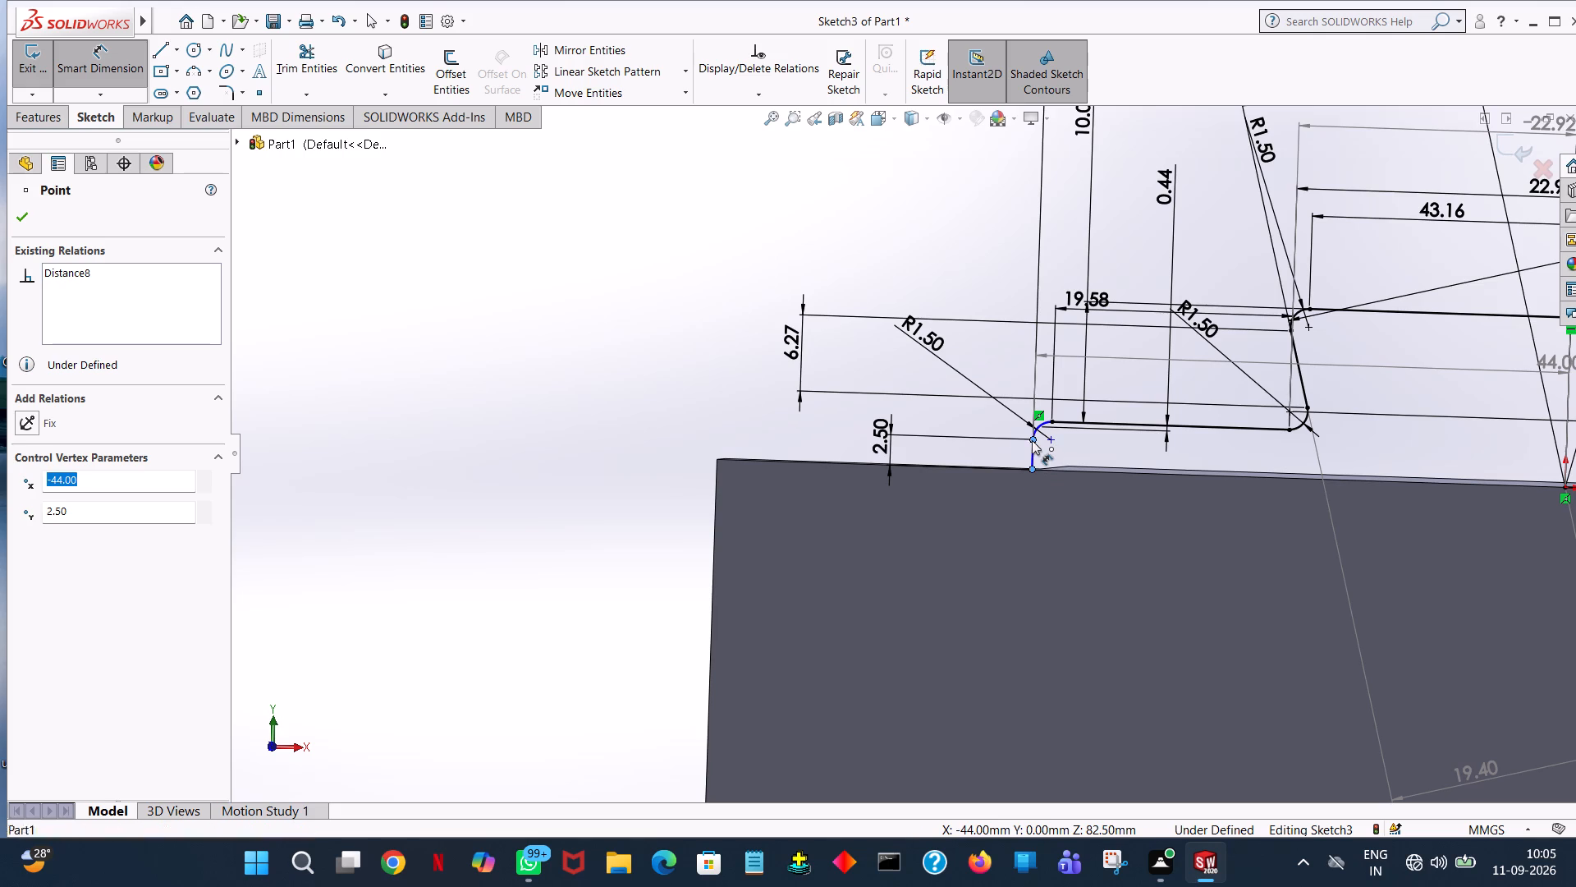
left_click(851, 425)
left_click(873, 421)
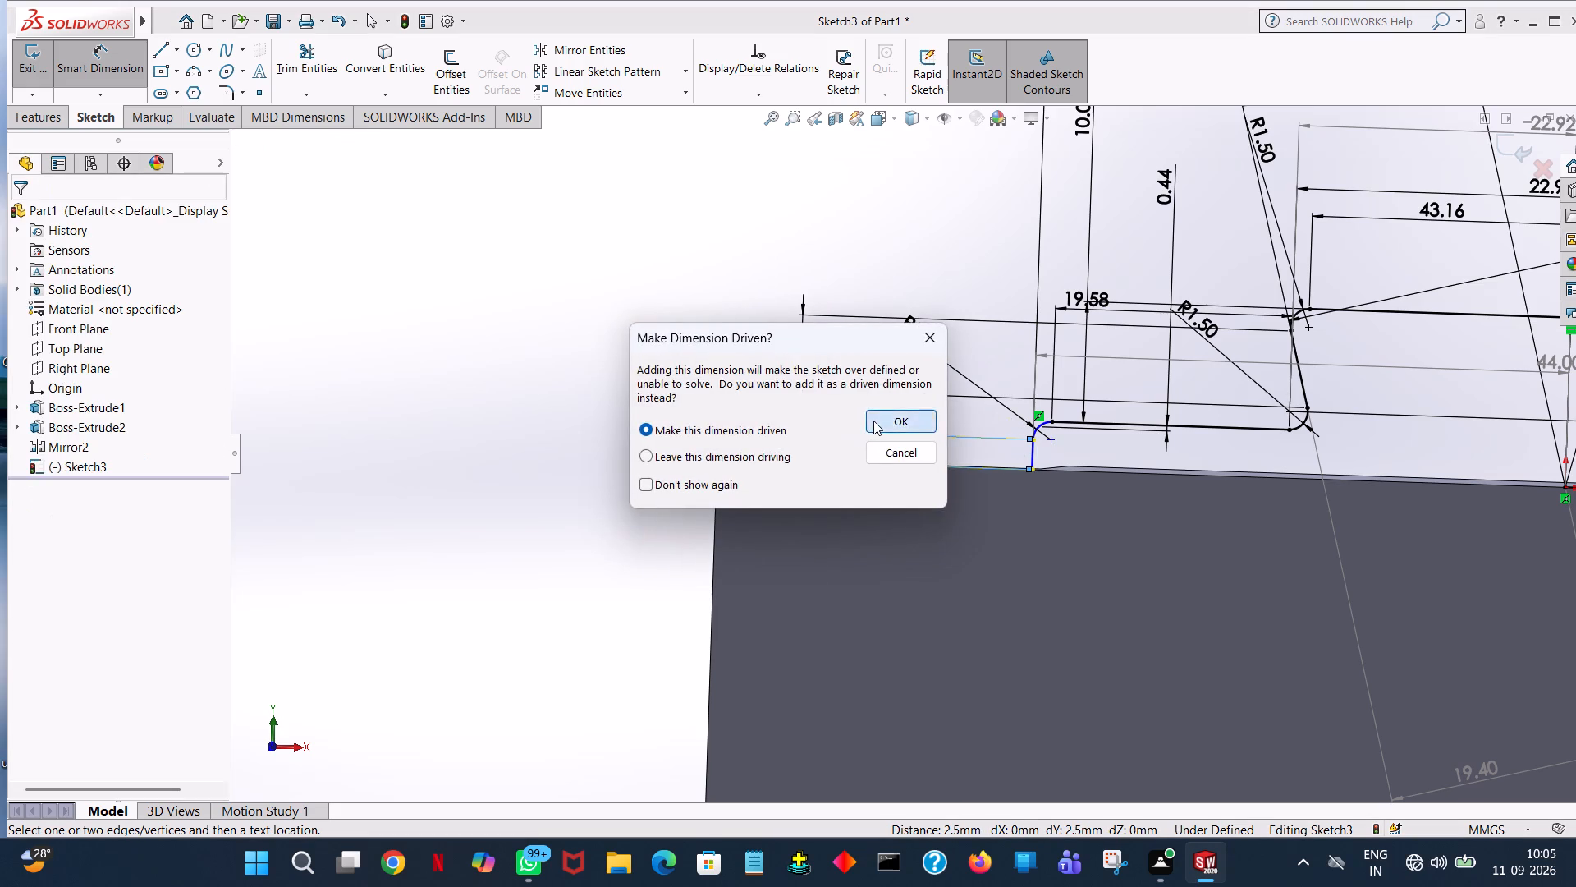
left_click(1111, 449)
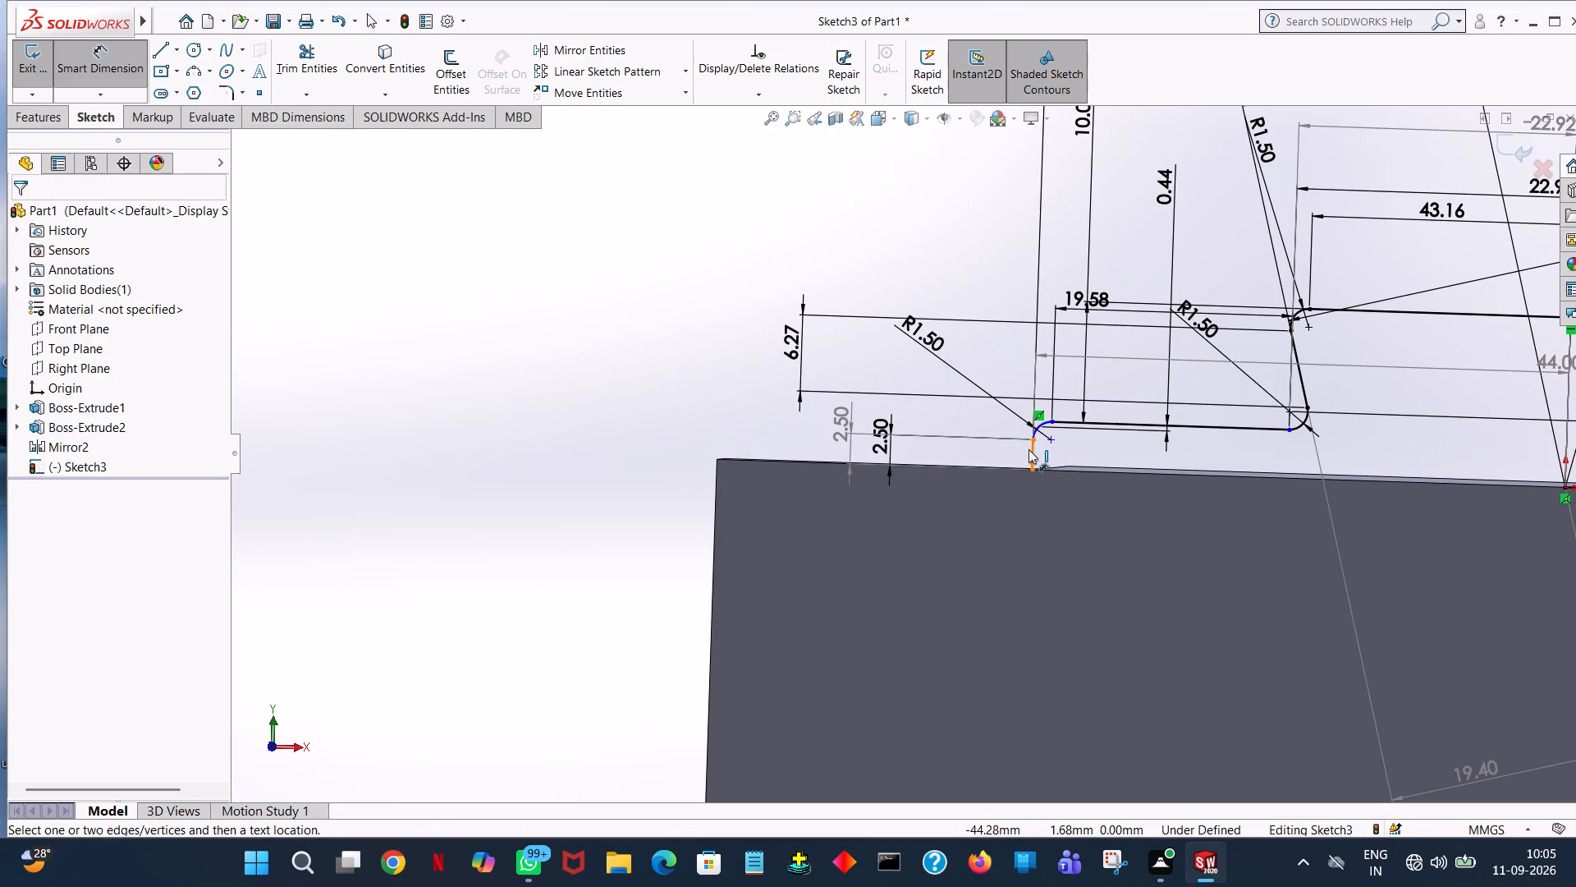
Add a 90° angle dimension between the mirrored outer vertical line and the mirrored lower horizontal line.
left_click(1029, 449)
left_click(1123, 423)
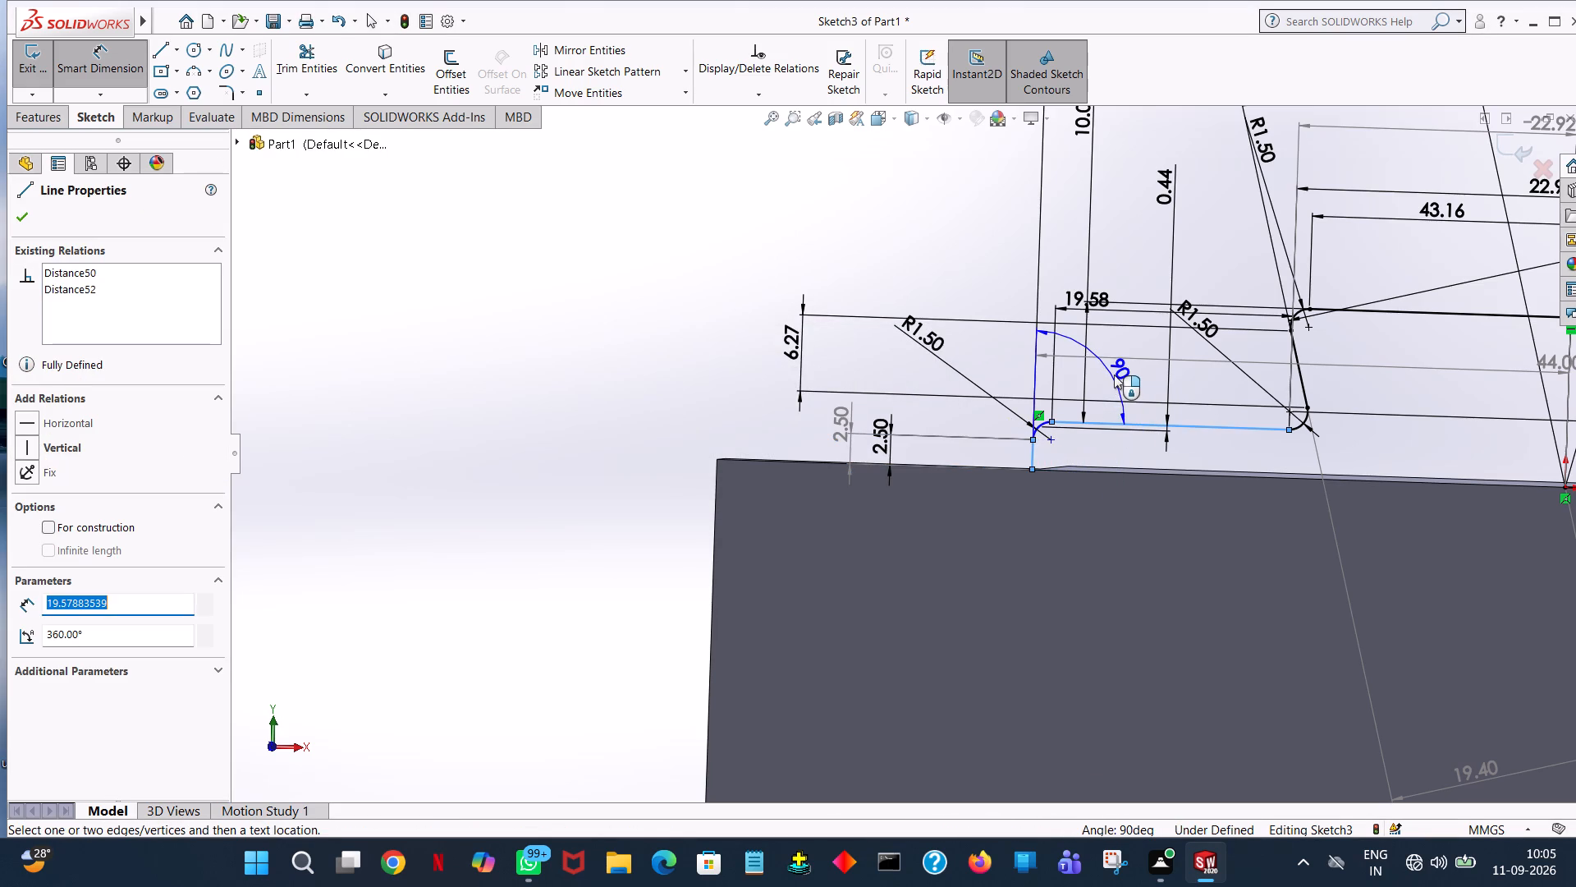
left_click(1114, 375)
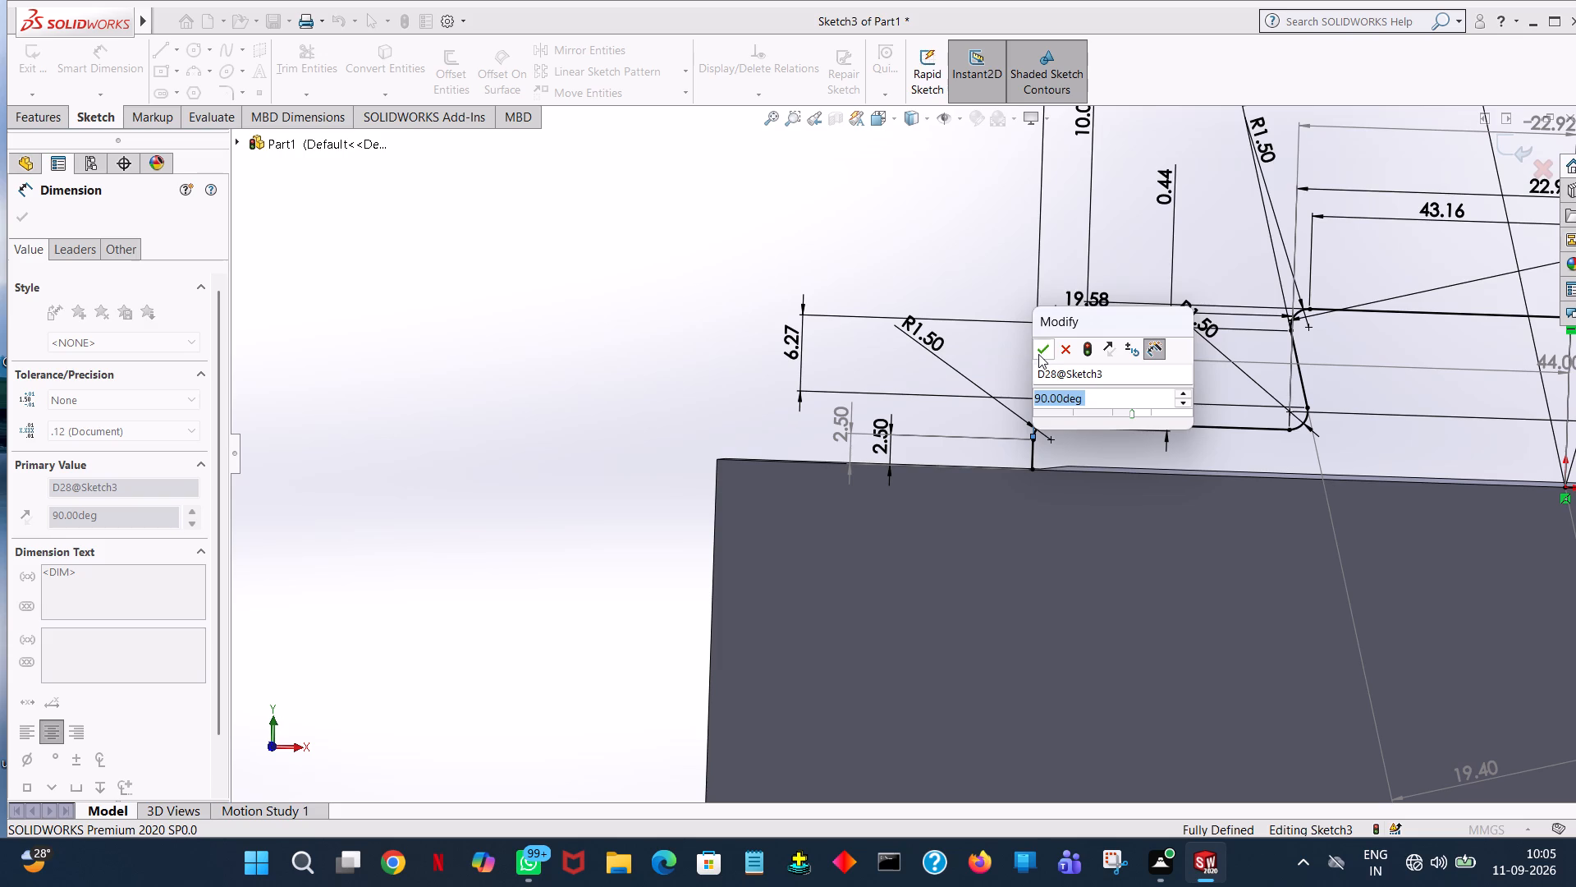
left_click(1042, 354)
left_click(878, 243)
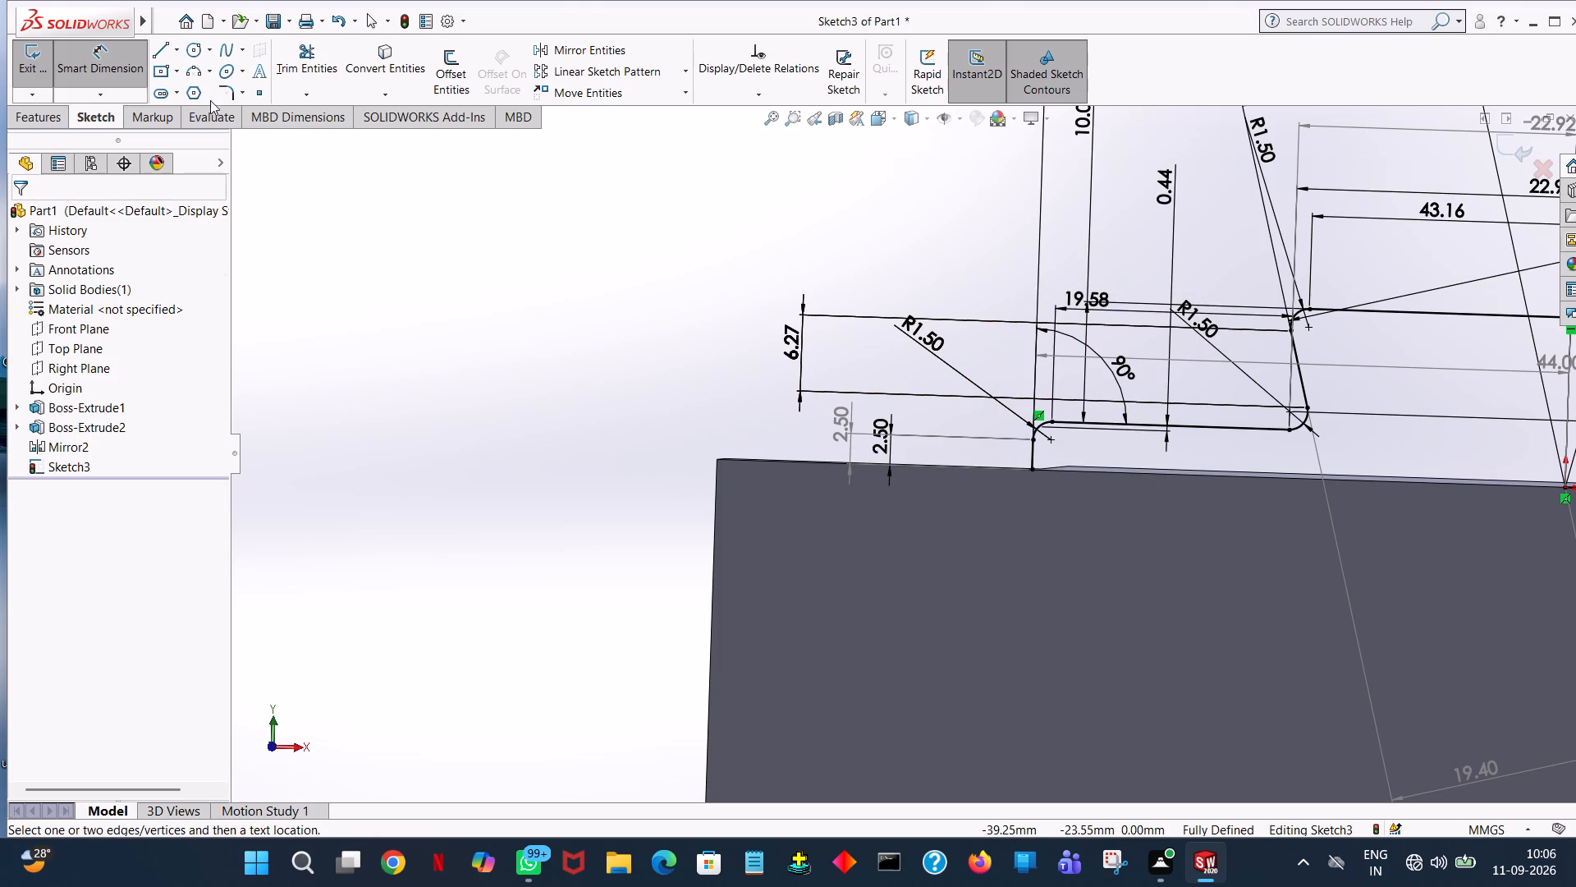
Set up a blind boss extrude of the front-face profile, directed back along the block with a depth of 165 mm.
left_click(19, 116)
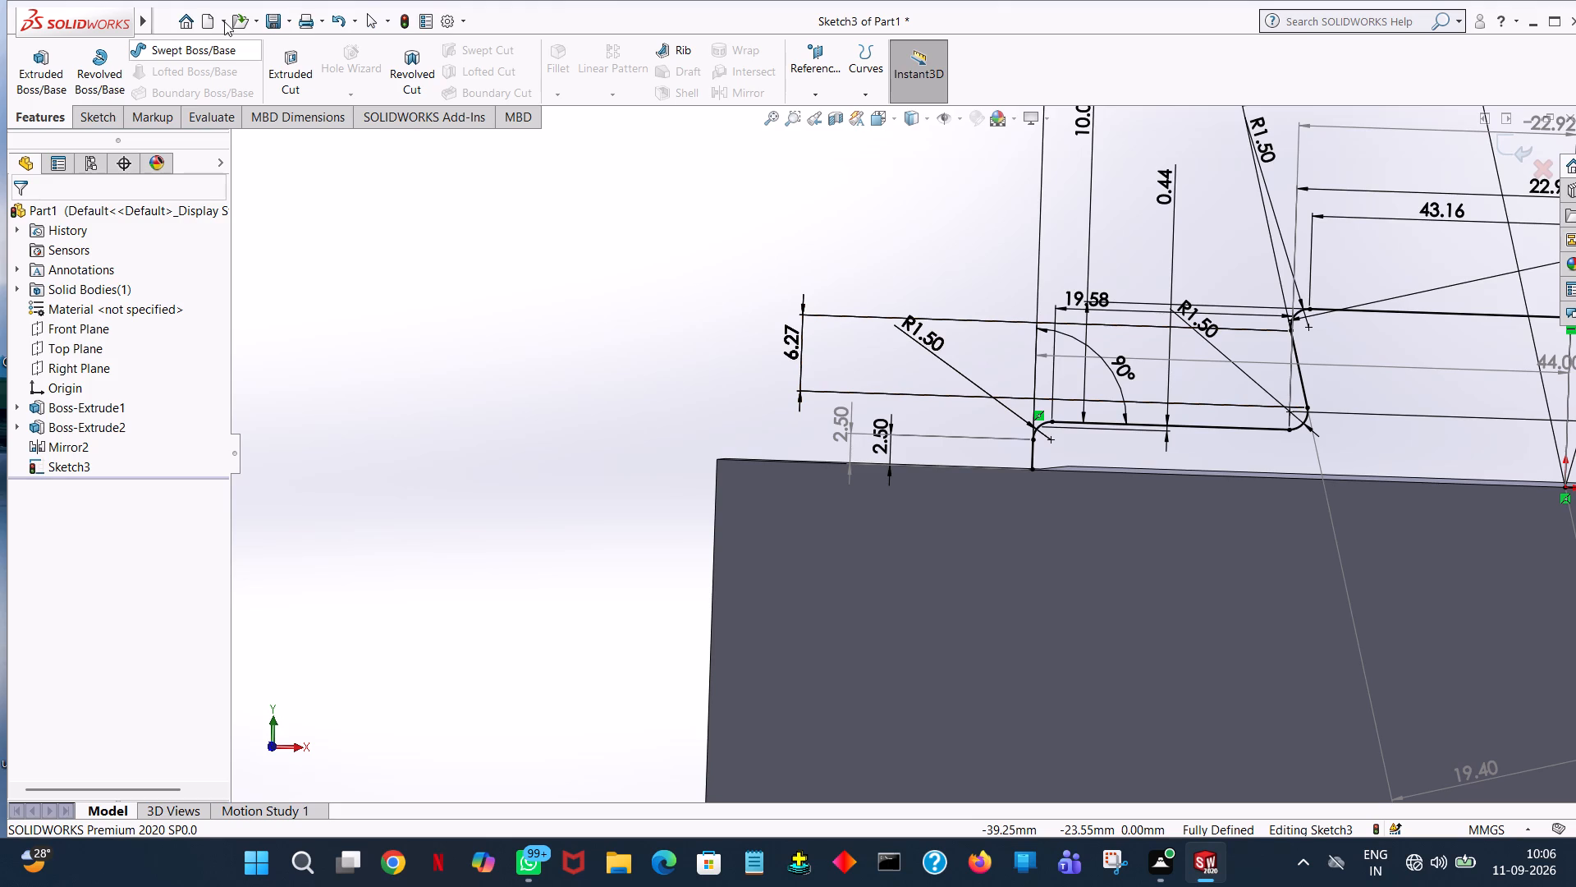
left_click(50, 63)
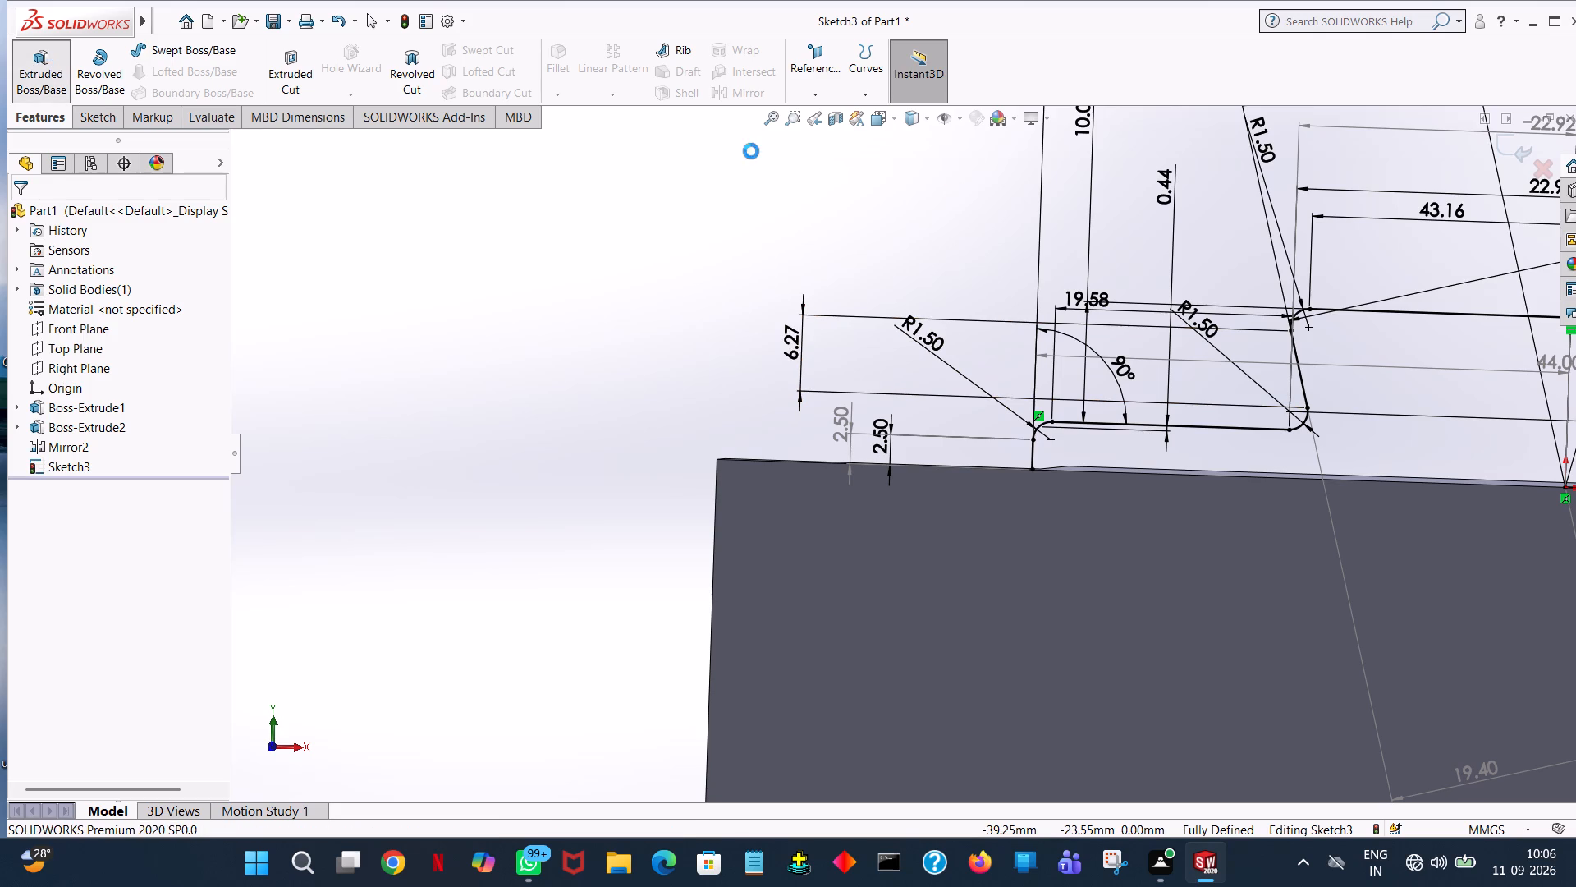
middle_click_drag(1396, 375, 1276, 355)
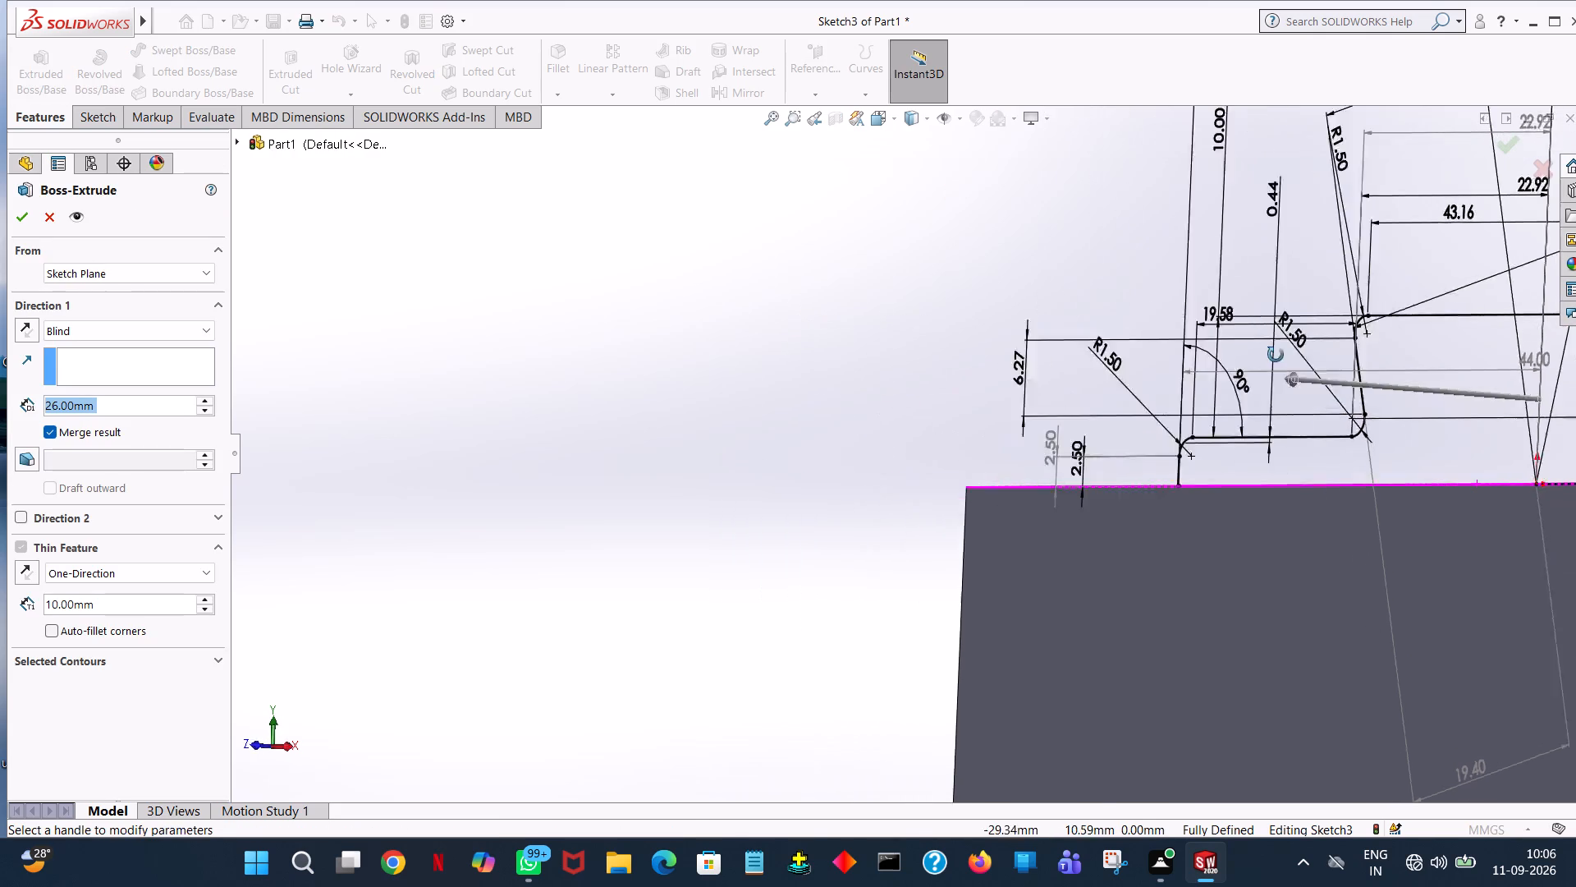
middle_click_drag(1276, 355, 1248, 453)
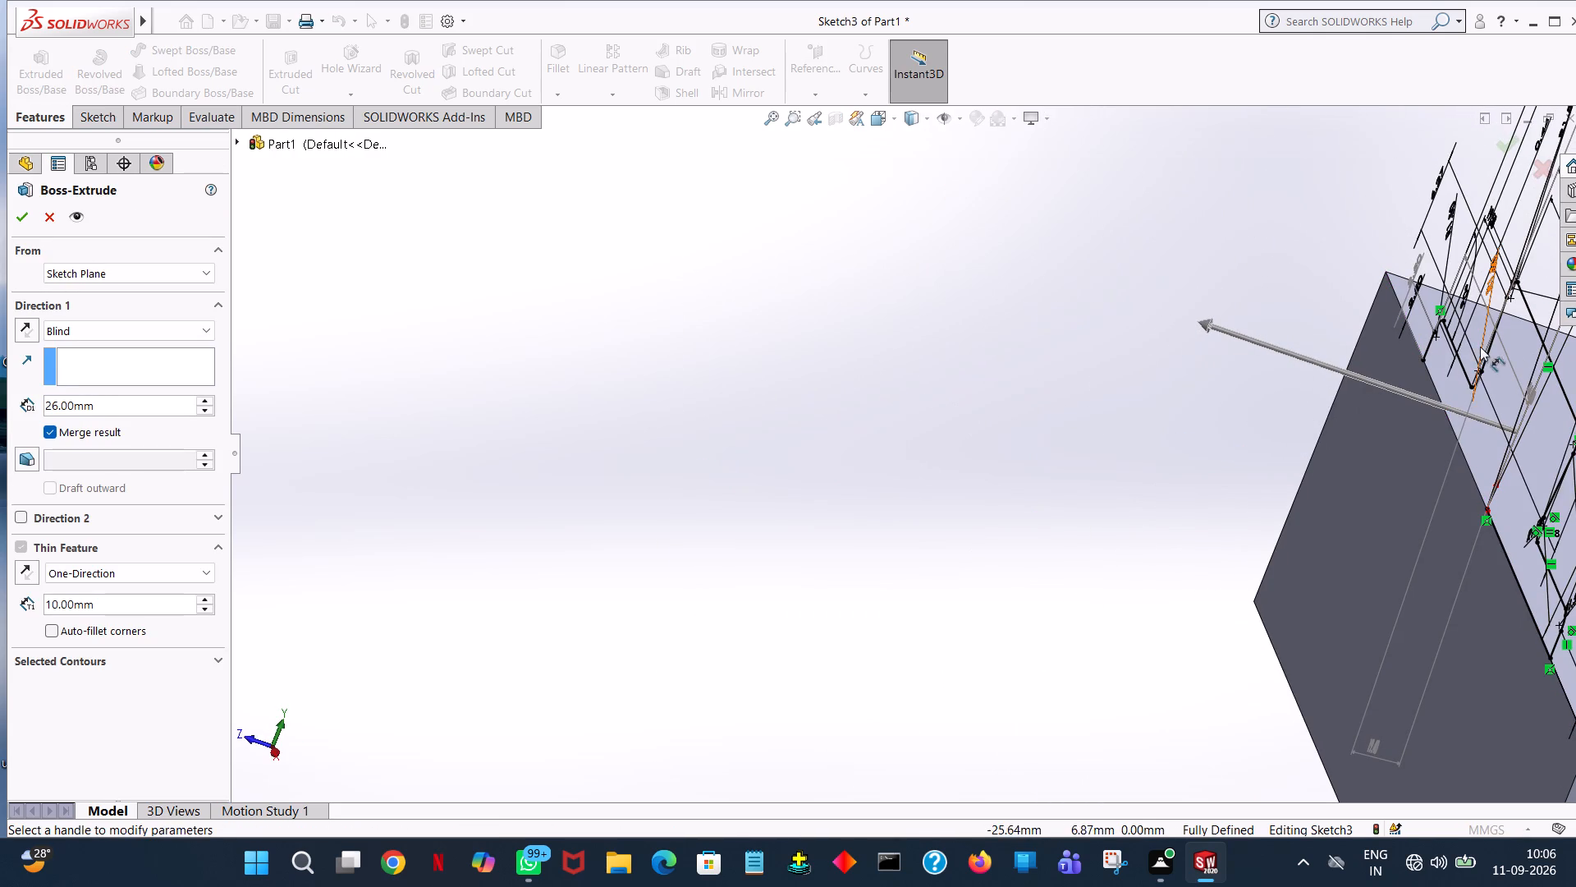
left_click(1507, 391)
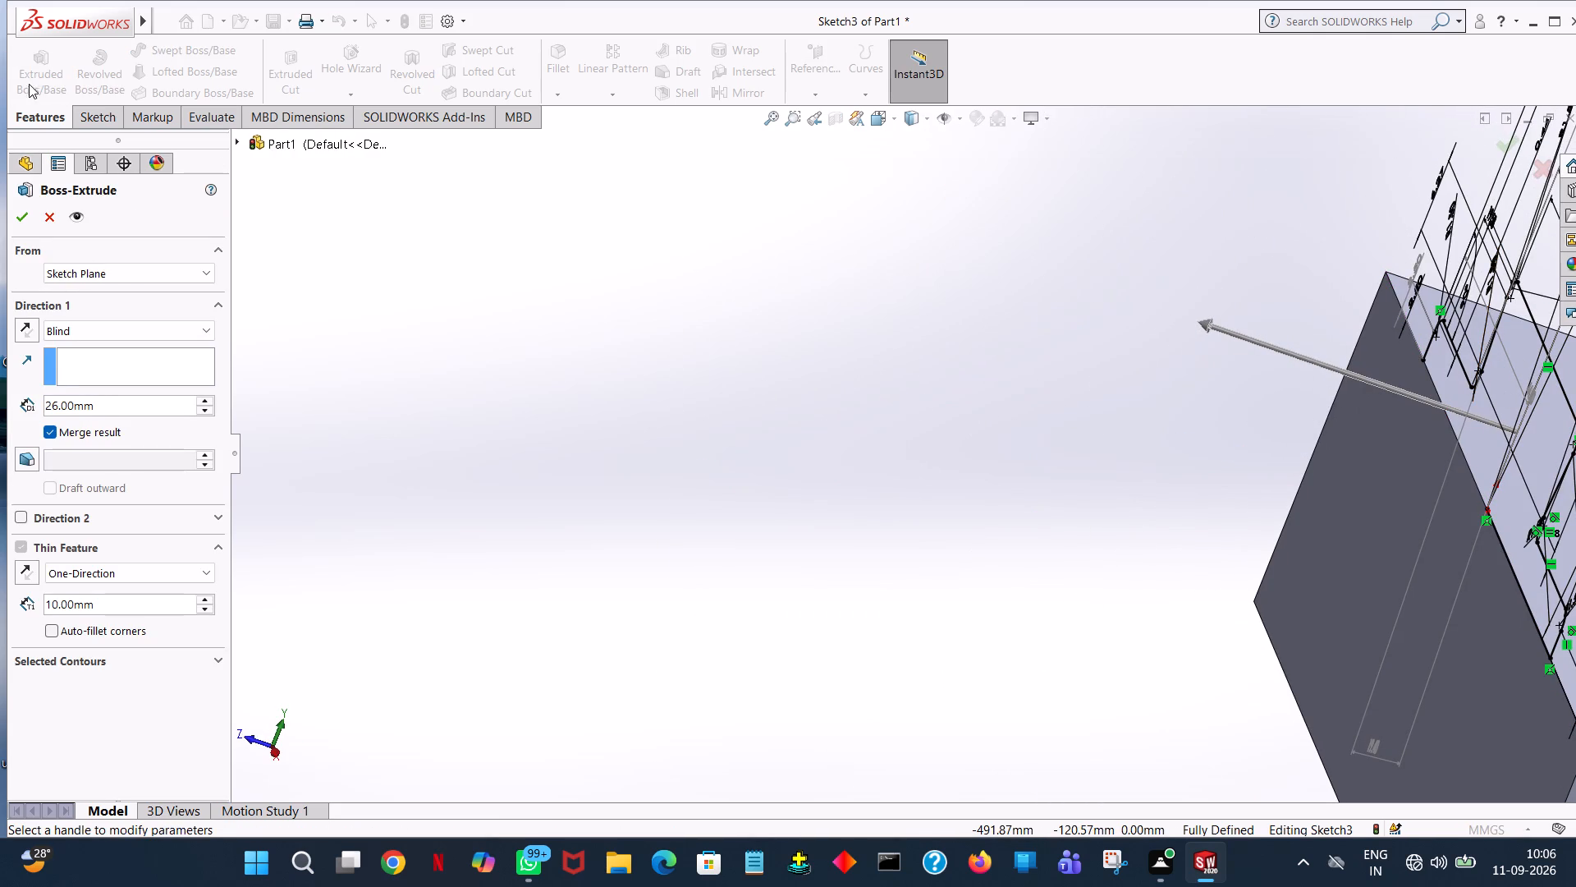
scroll(183, 195, "down", 1, "ctrl")
scroll(239, 316, "up", 8, "ctrl")
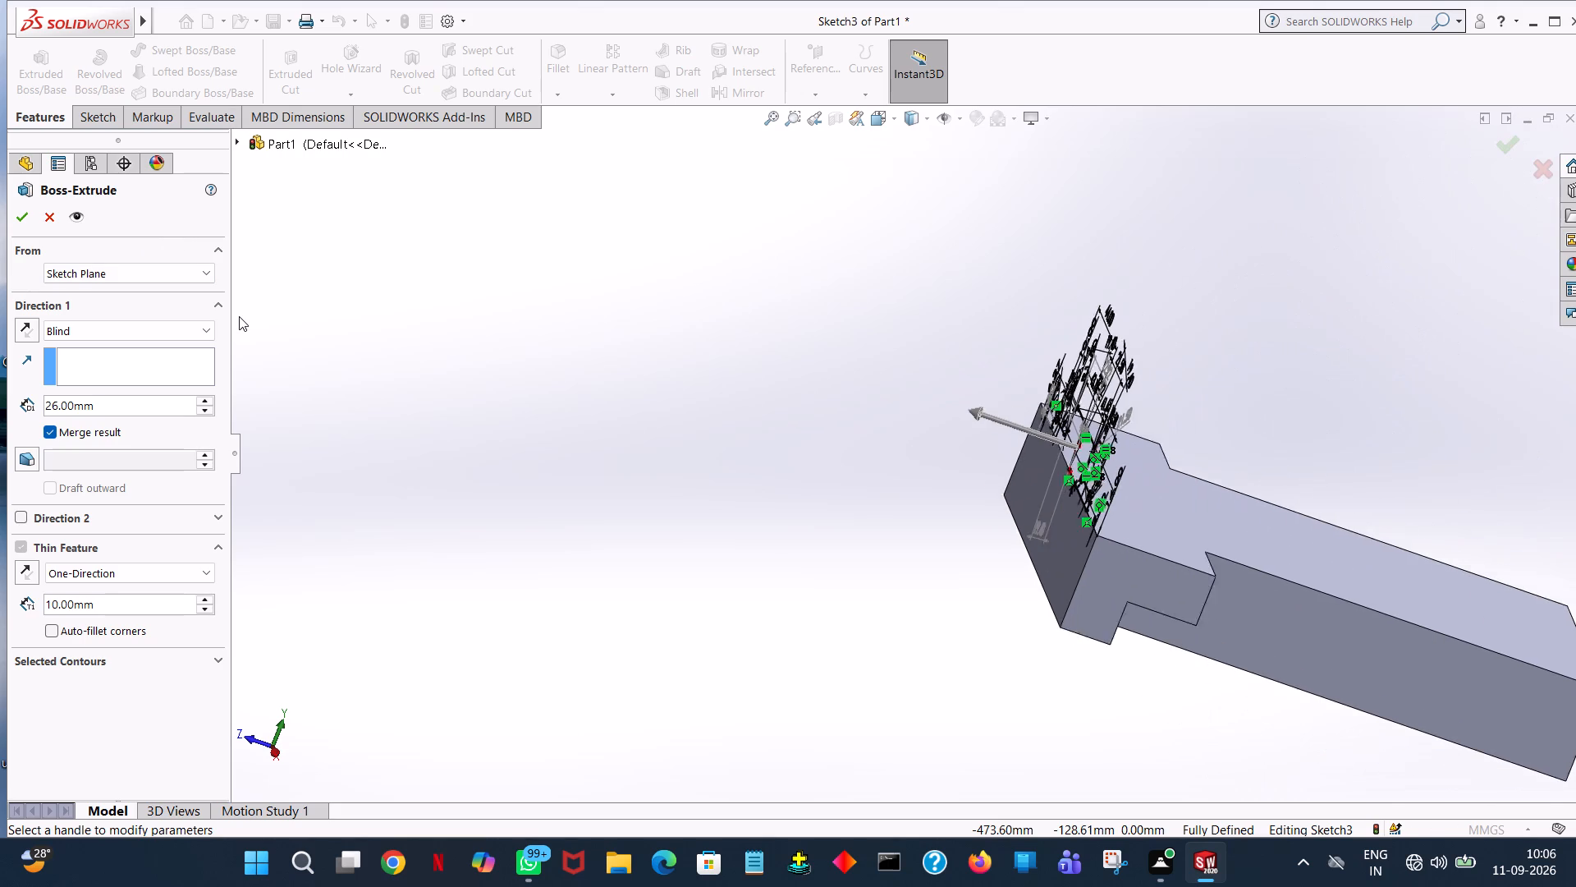
middle_click_drag(1160, 399, 1186, 419)
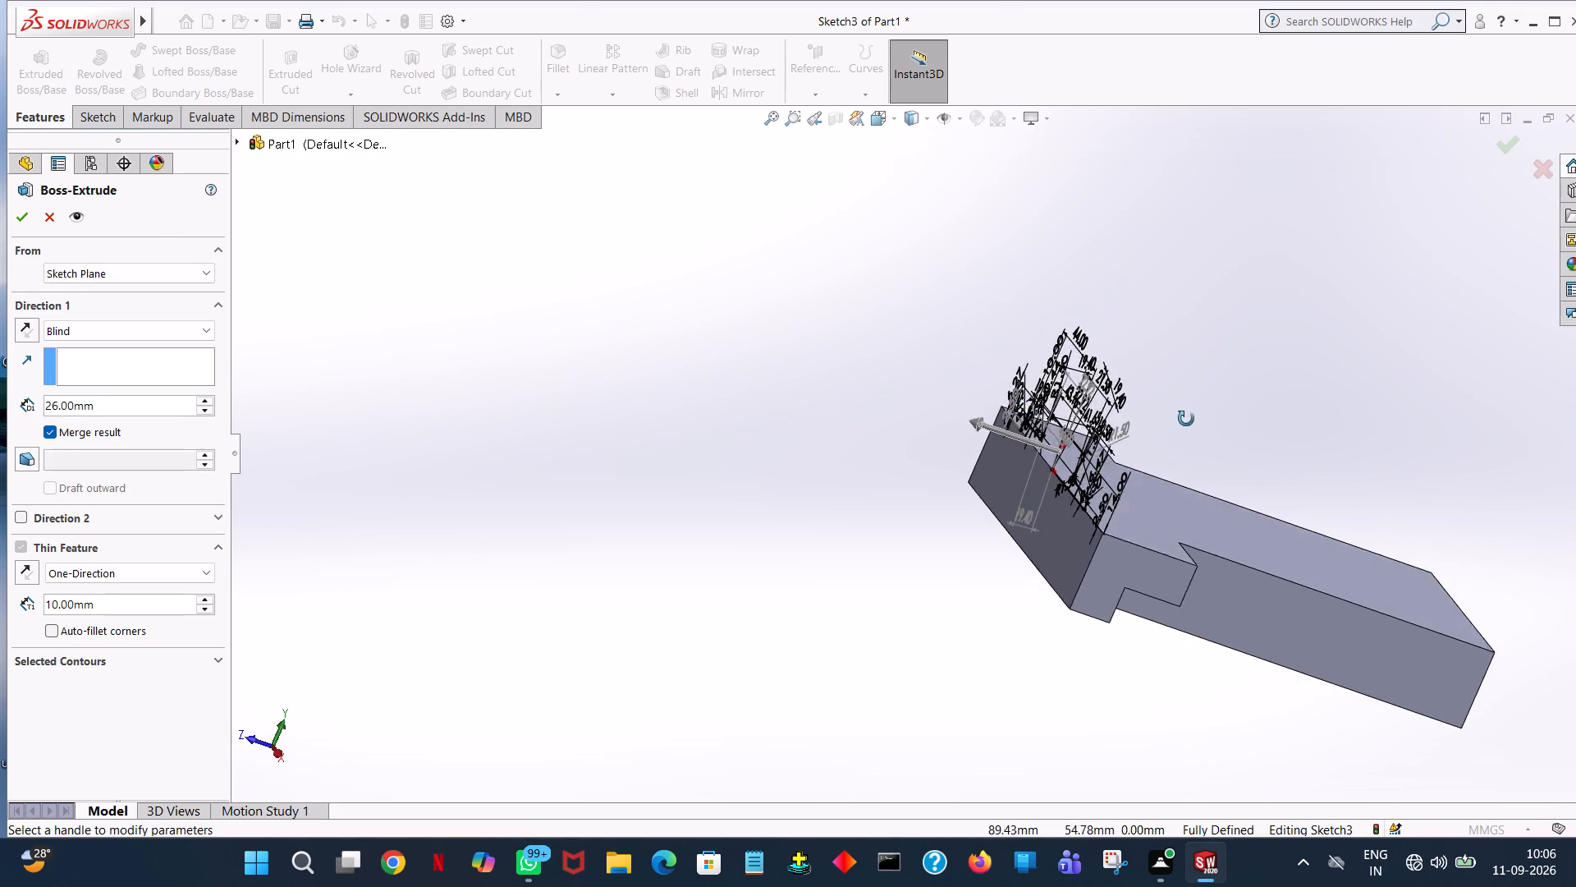
middle_click_drag(1186, 419, 1300, 484)
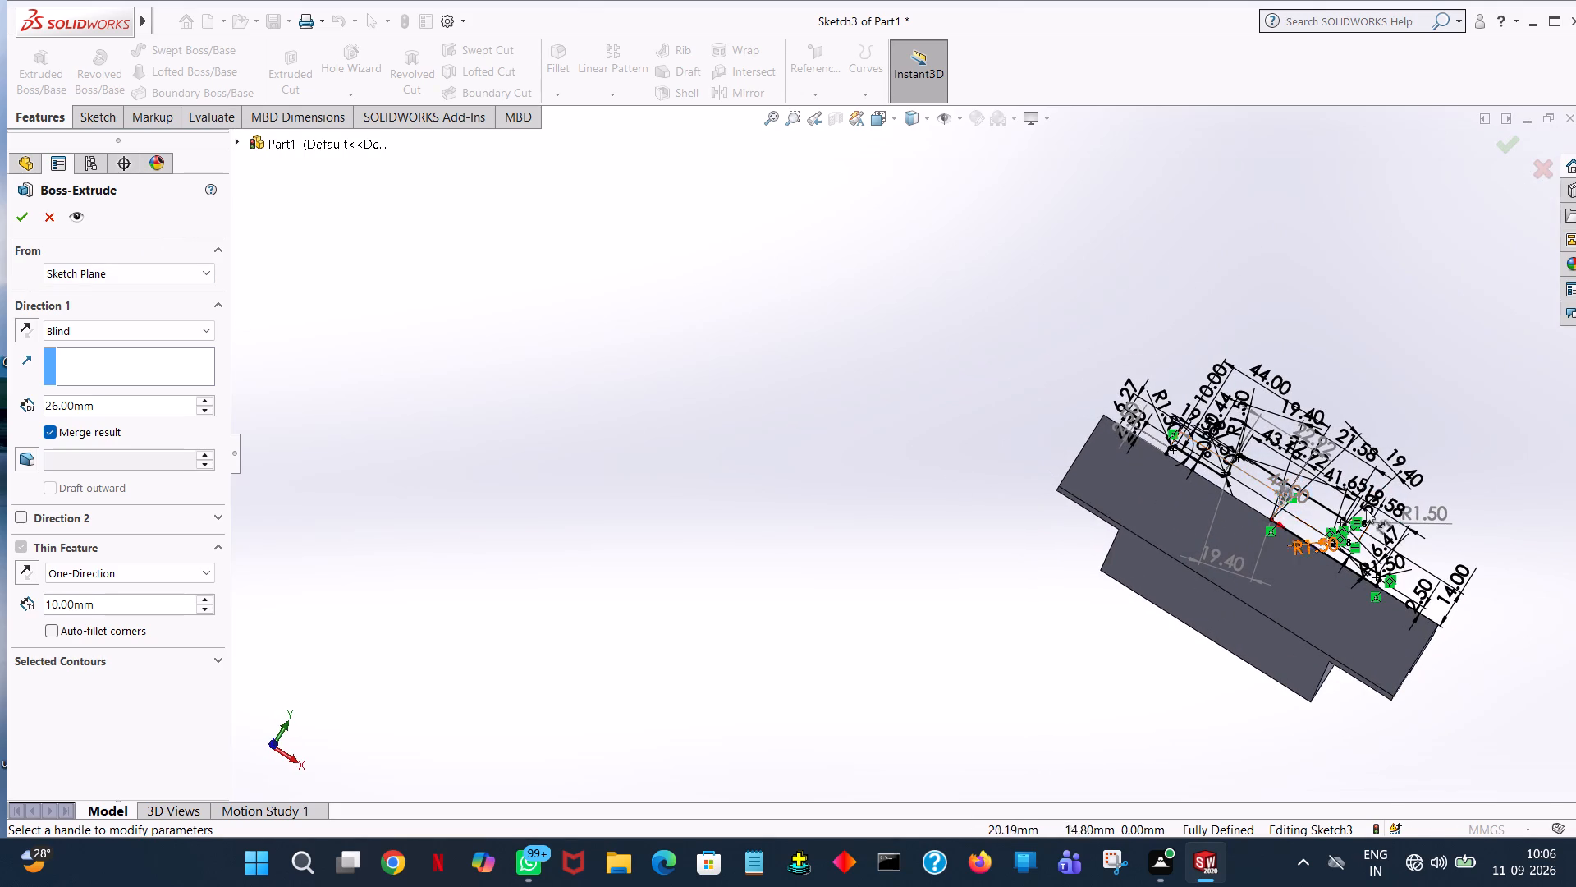
middle_click_drag(1414, 468, 1319, 503)
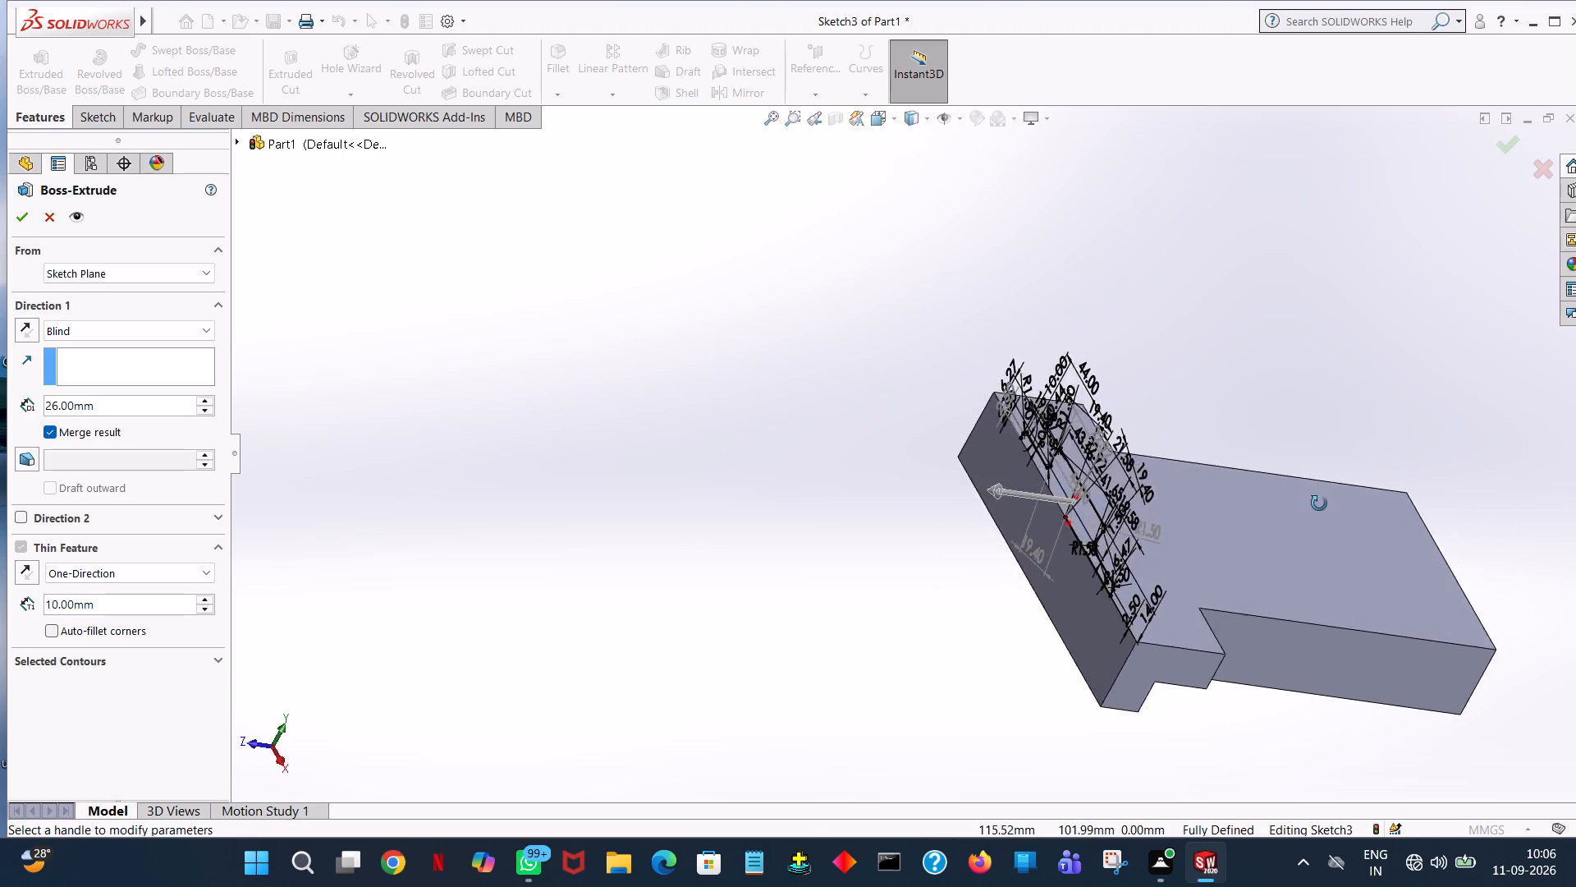
middle_click_drag(1319, 503, 1402, 522)
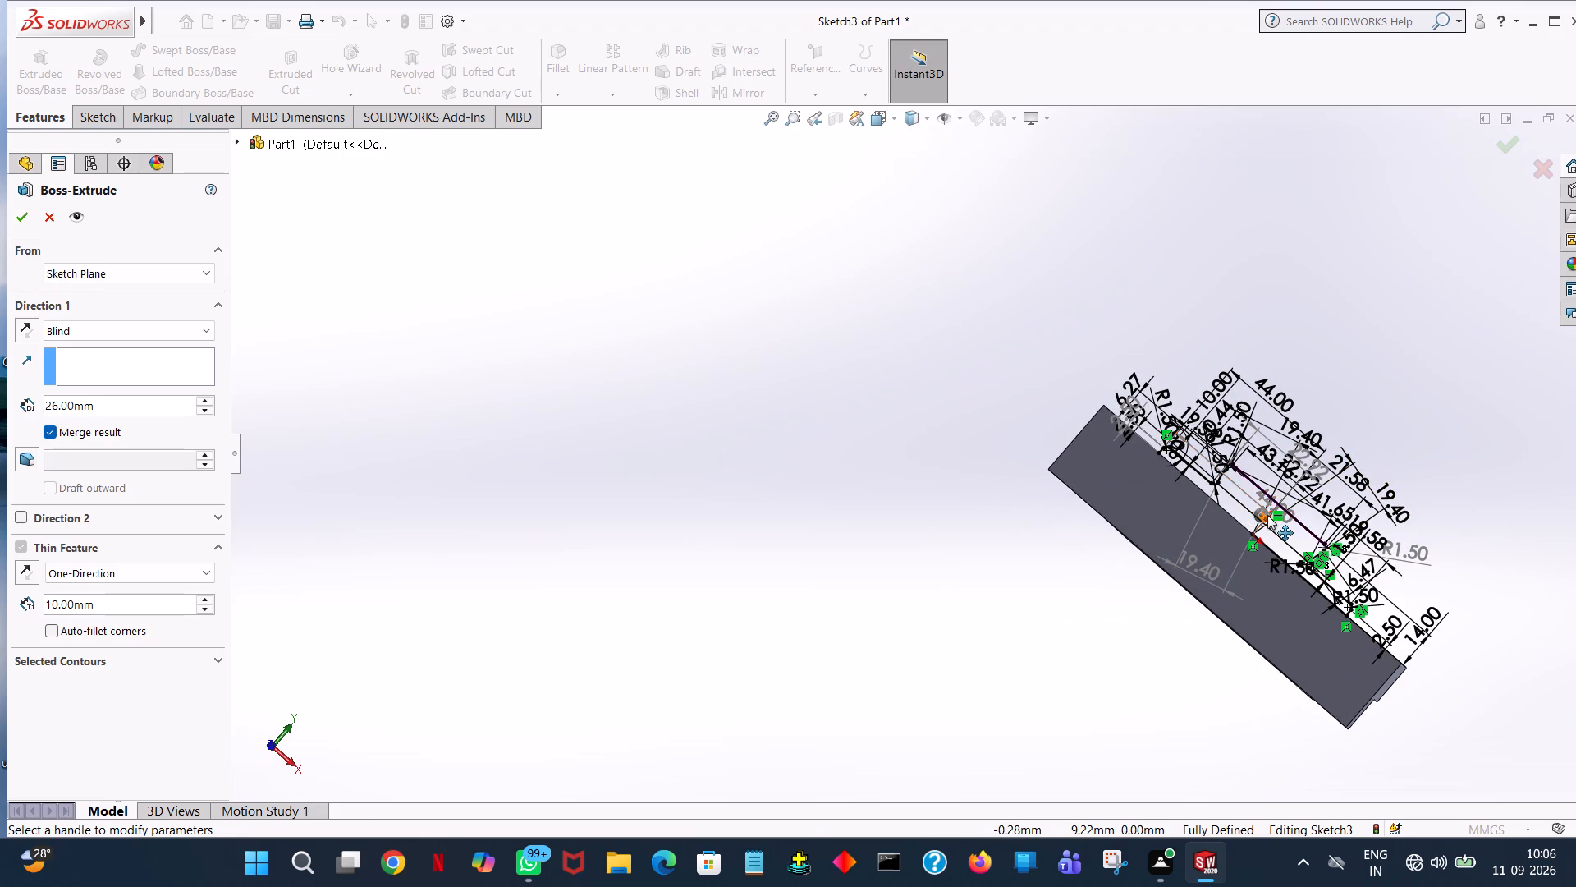
left_click(1267, 515)
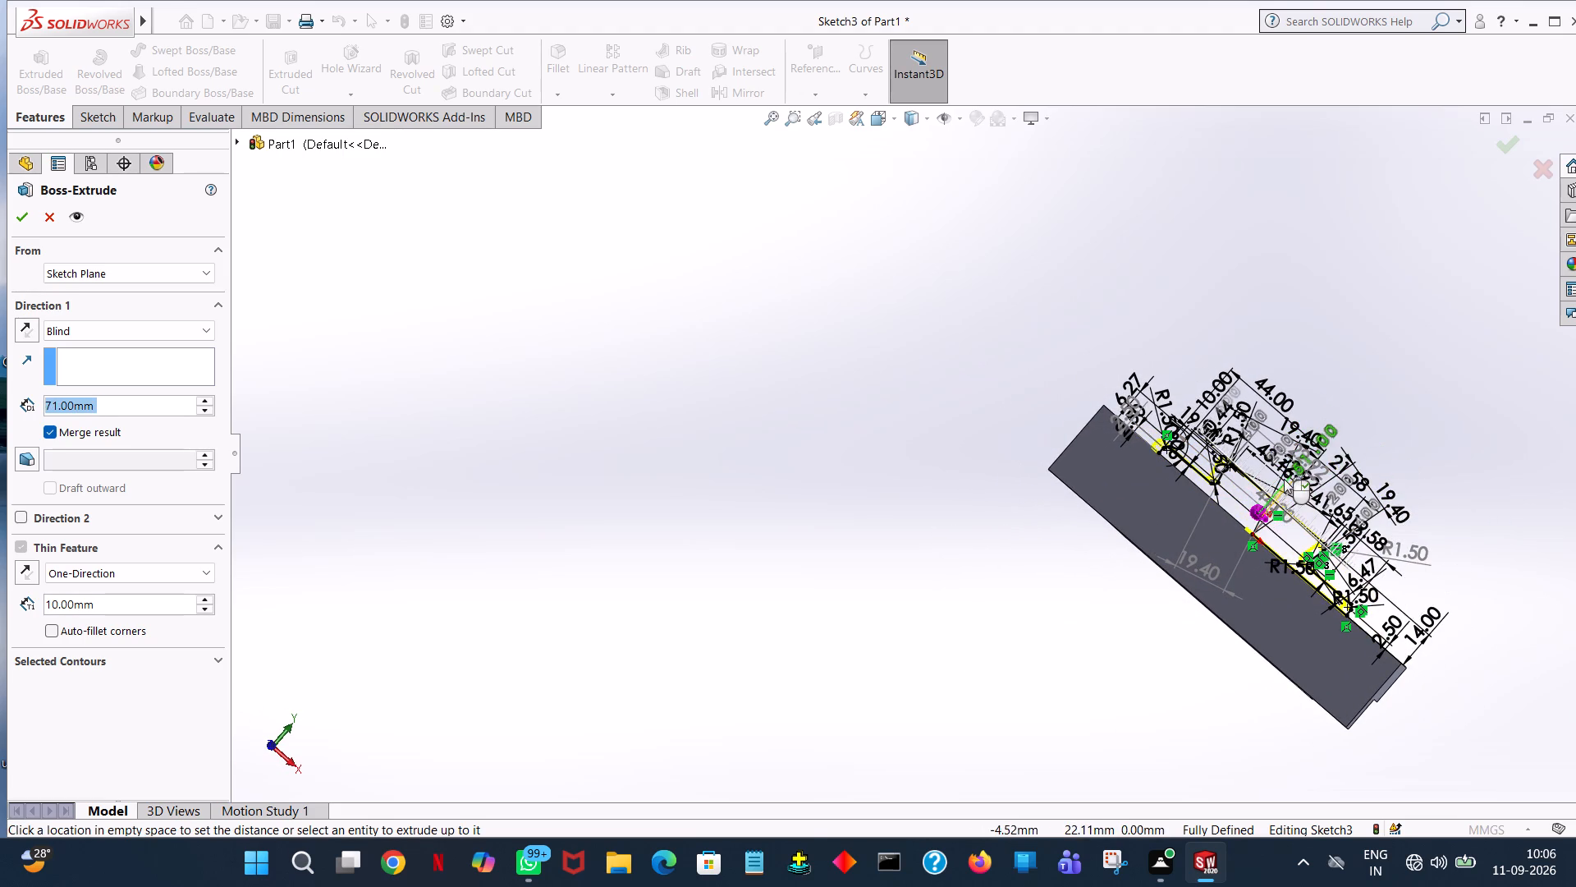
middle_click_drag(1336, 495, 1176, 459)
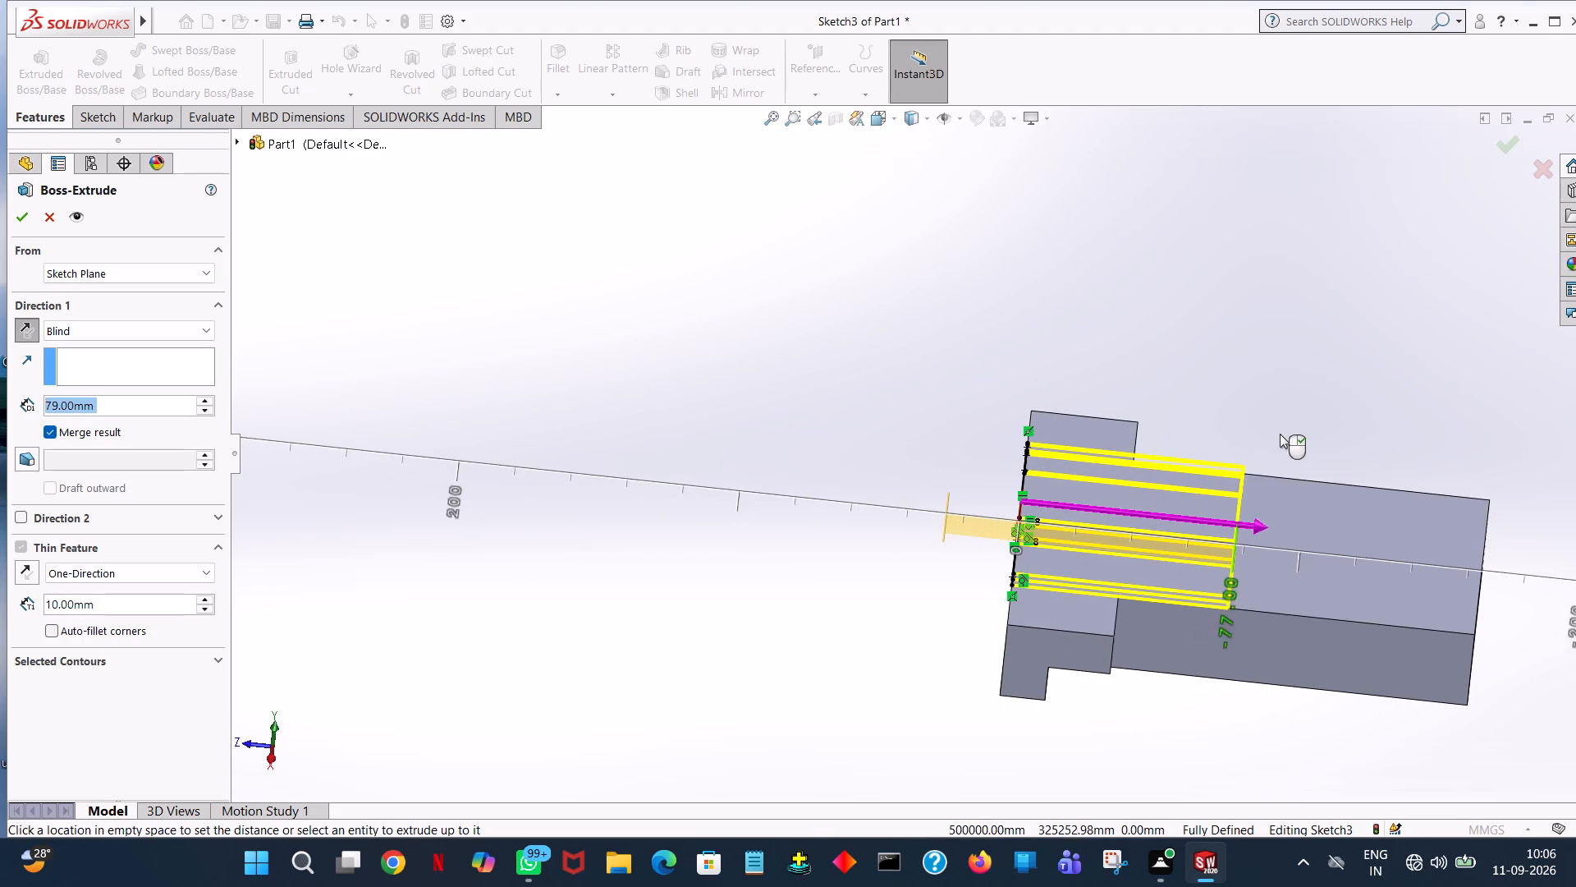
left_click(1441, 500)
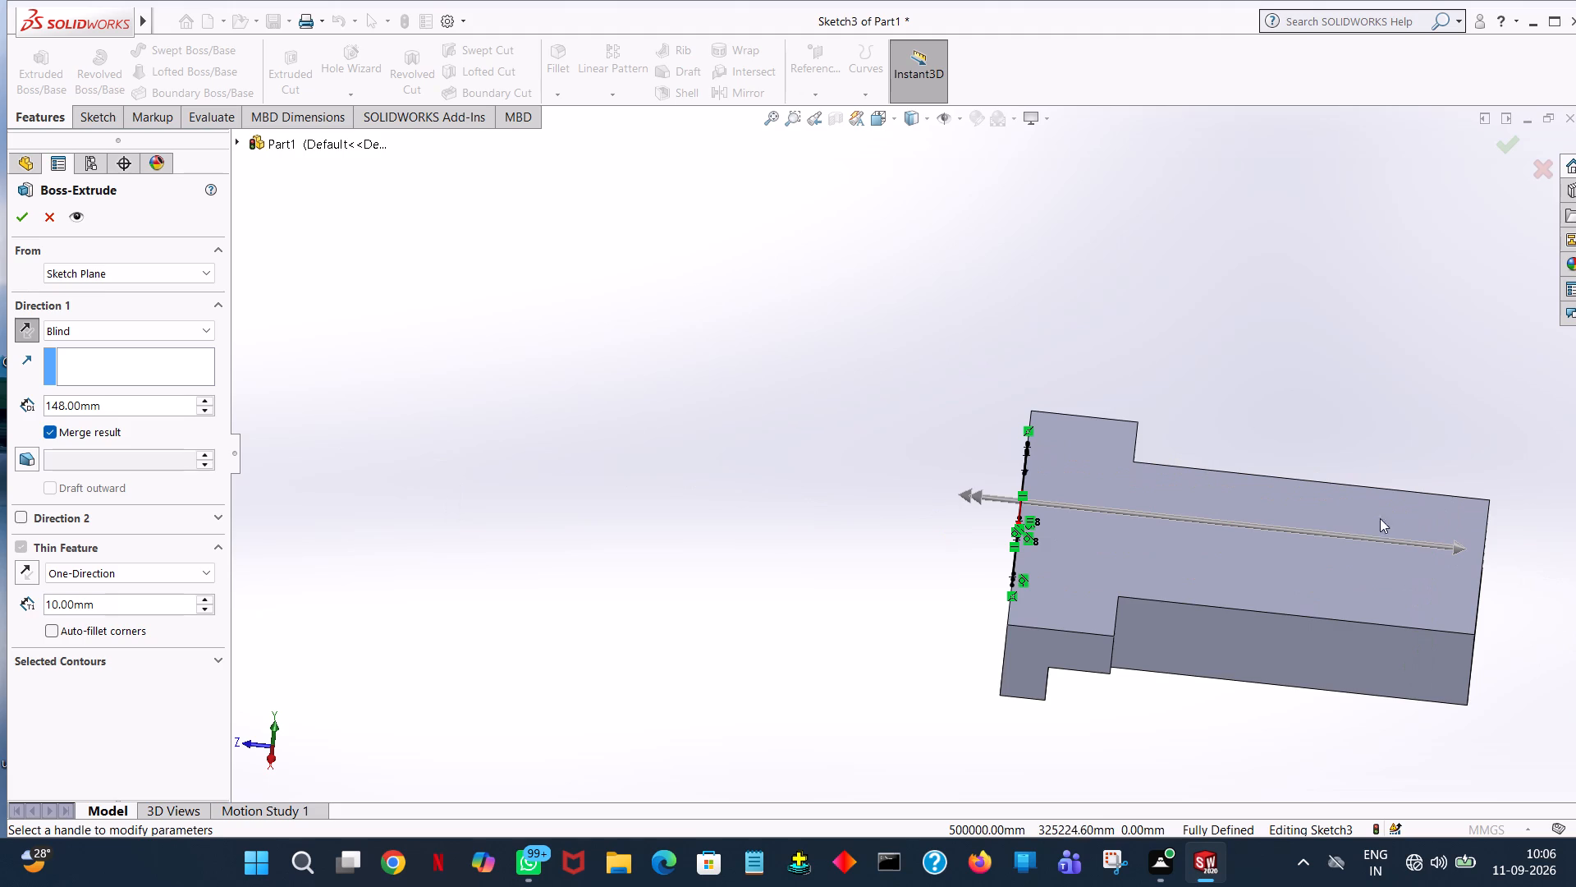
double_click(155, 400)
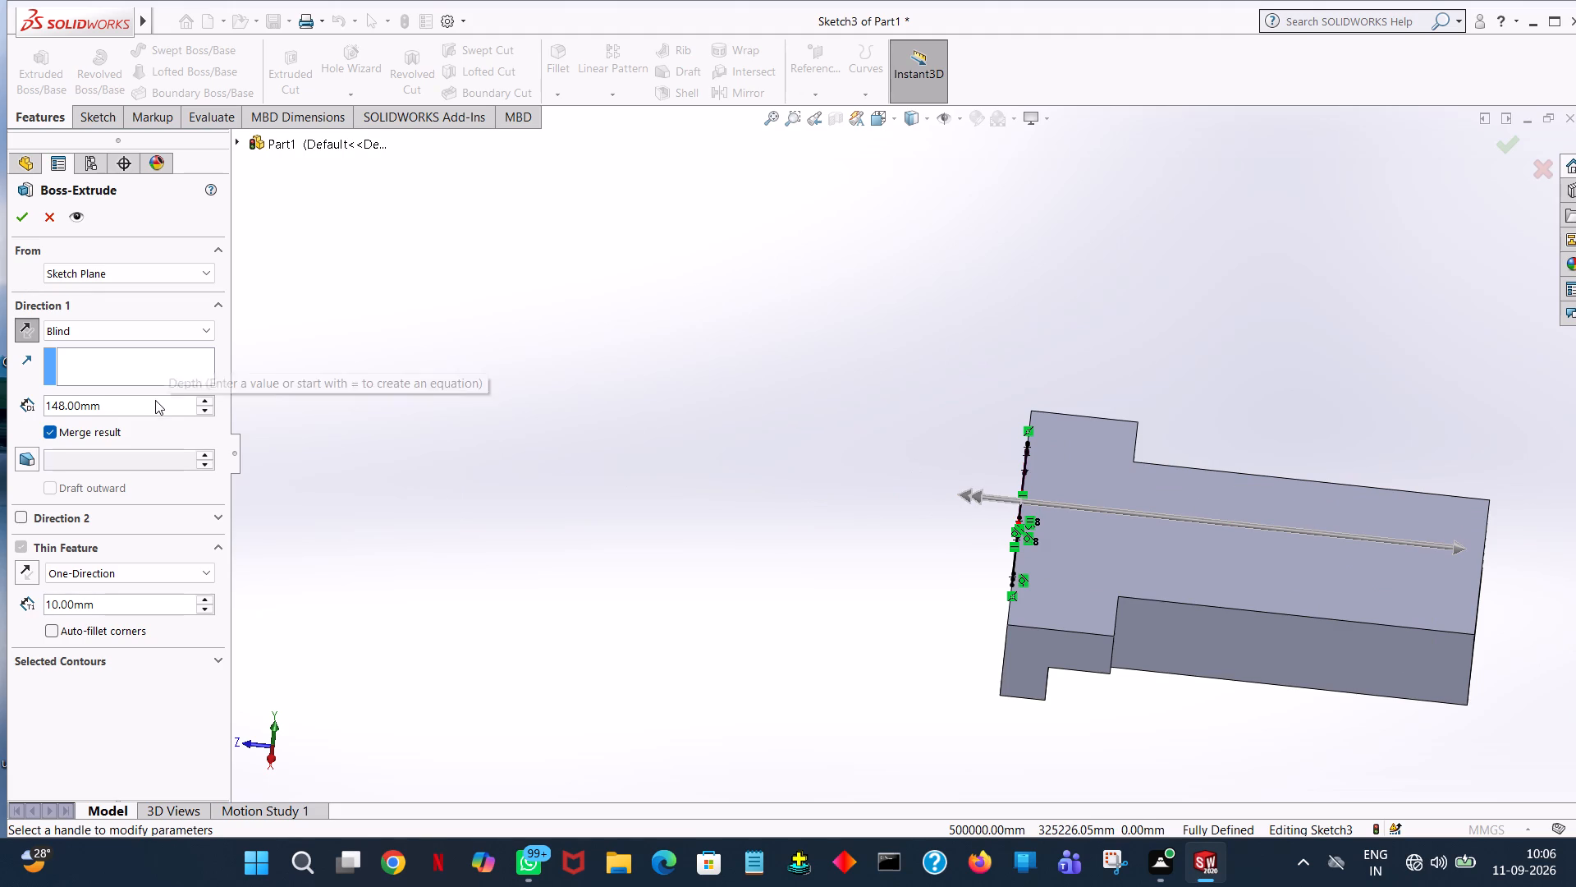
type("165")
left_click(596, 363)
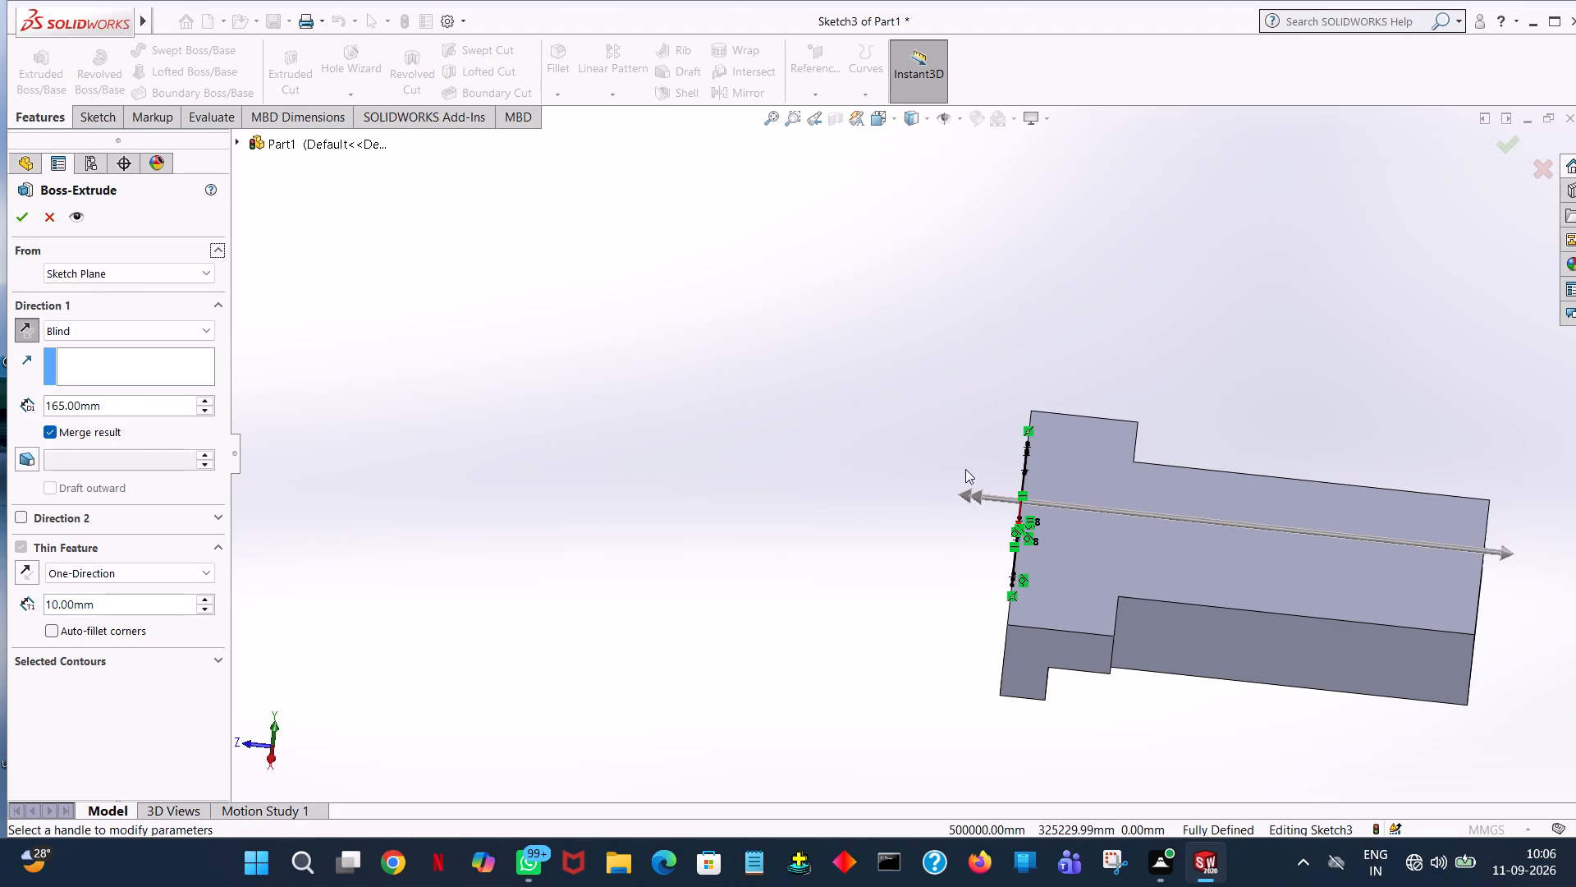
Enable a second extrude direction toward the front of the block with a blind depth of 42 mm.
left_click_drag(974, 499, 1172, 534)
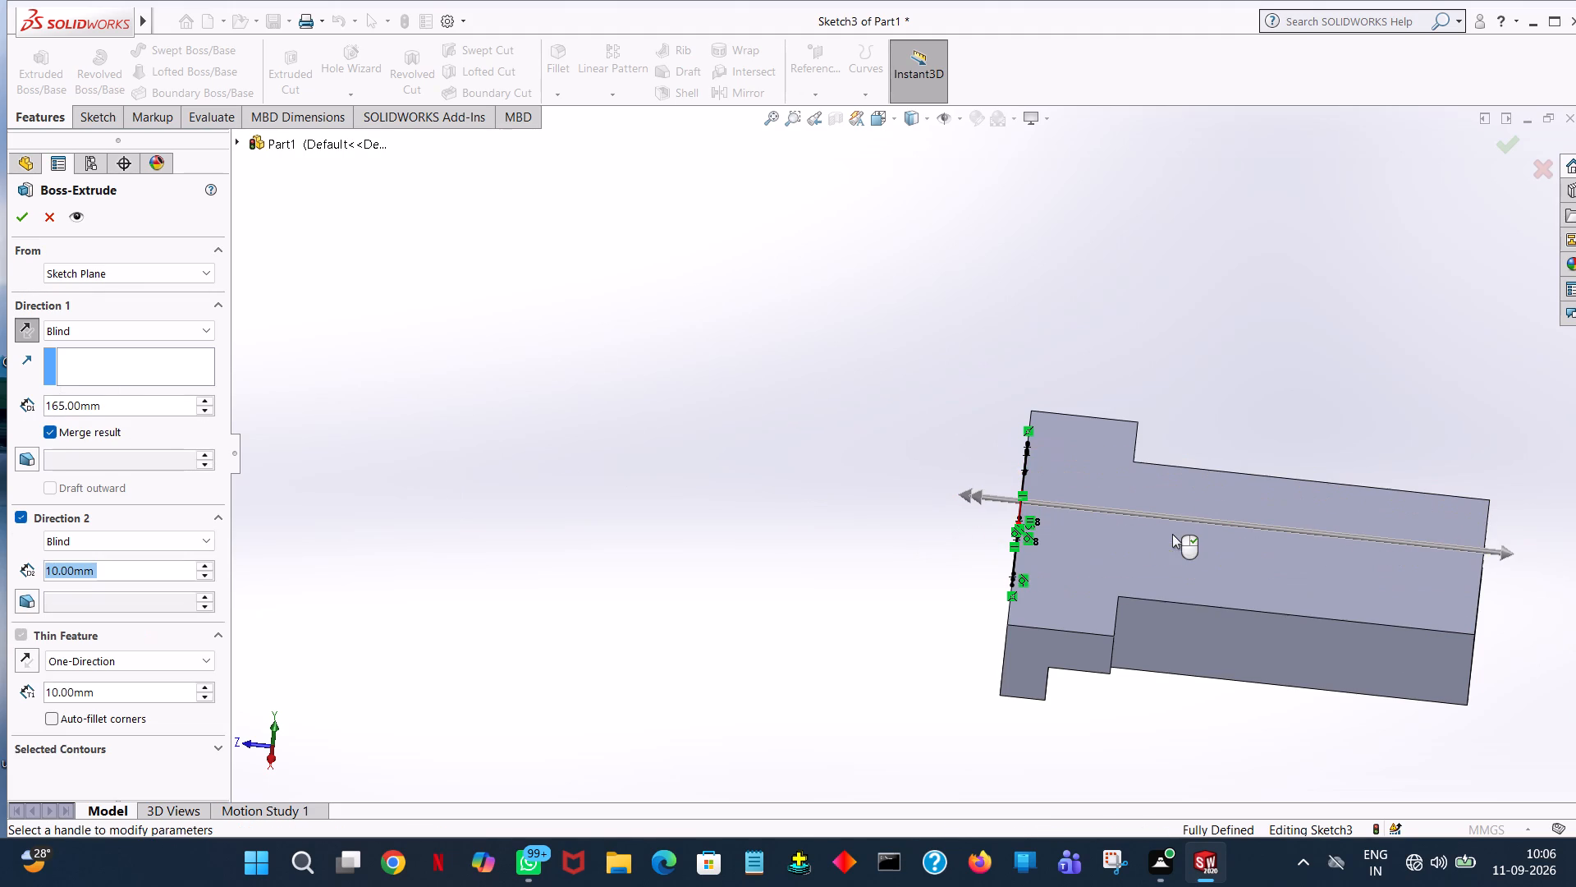
left_click_drag(956, 497, 1189, 513)
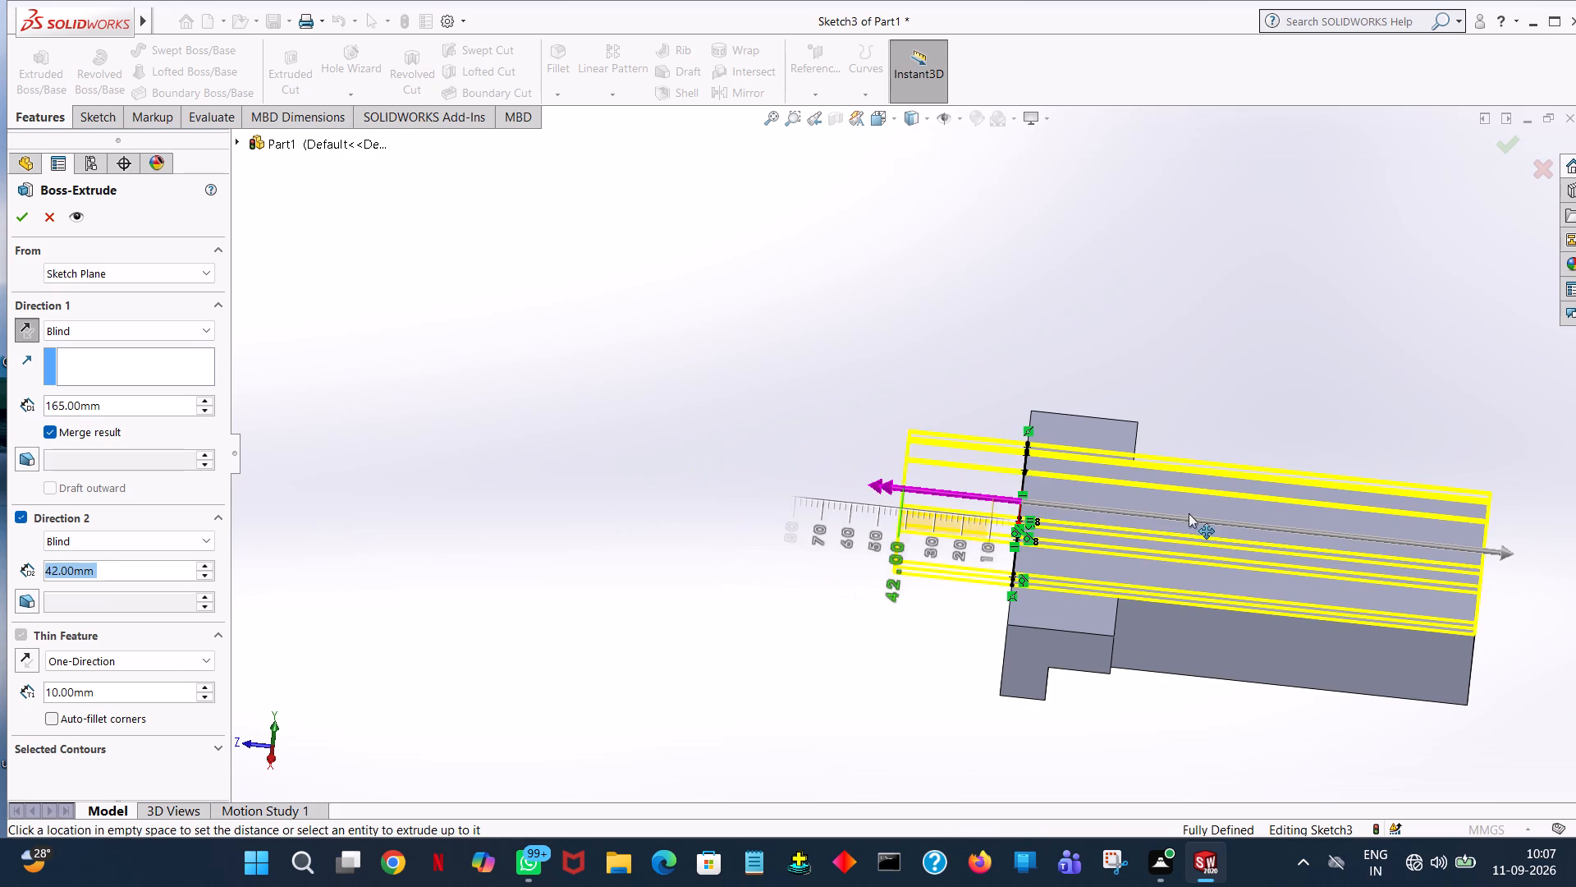
left_click_drag(1189, 513, 1429, 539)
Adjust the first direction's depth to 163 mm and try to create the thin boss extrude.
middle_click_drag(383, 369, 556, 535)
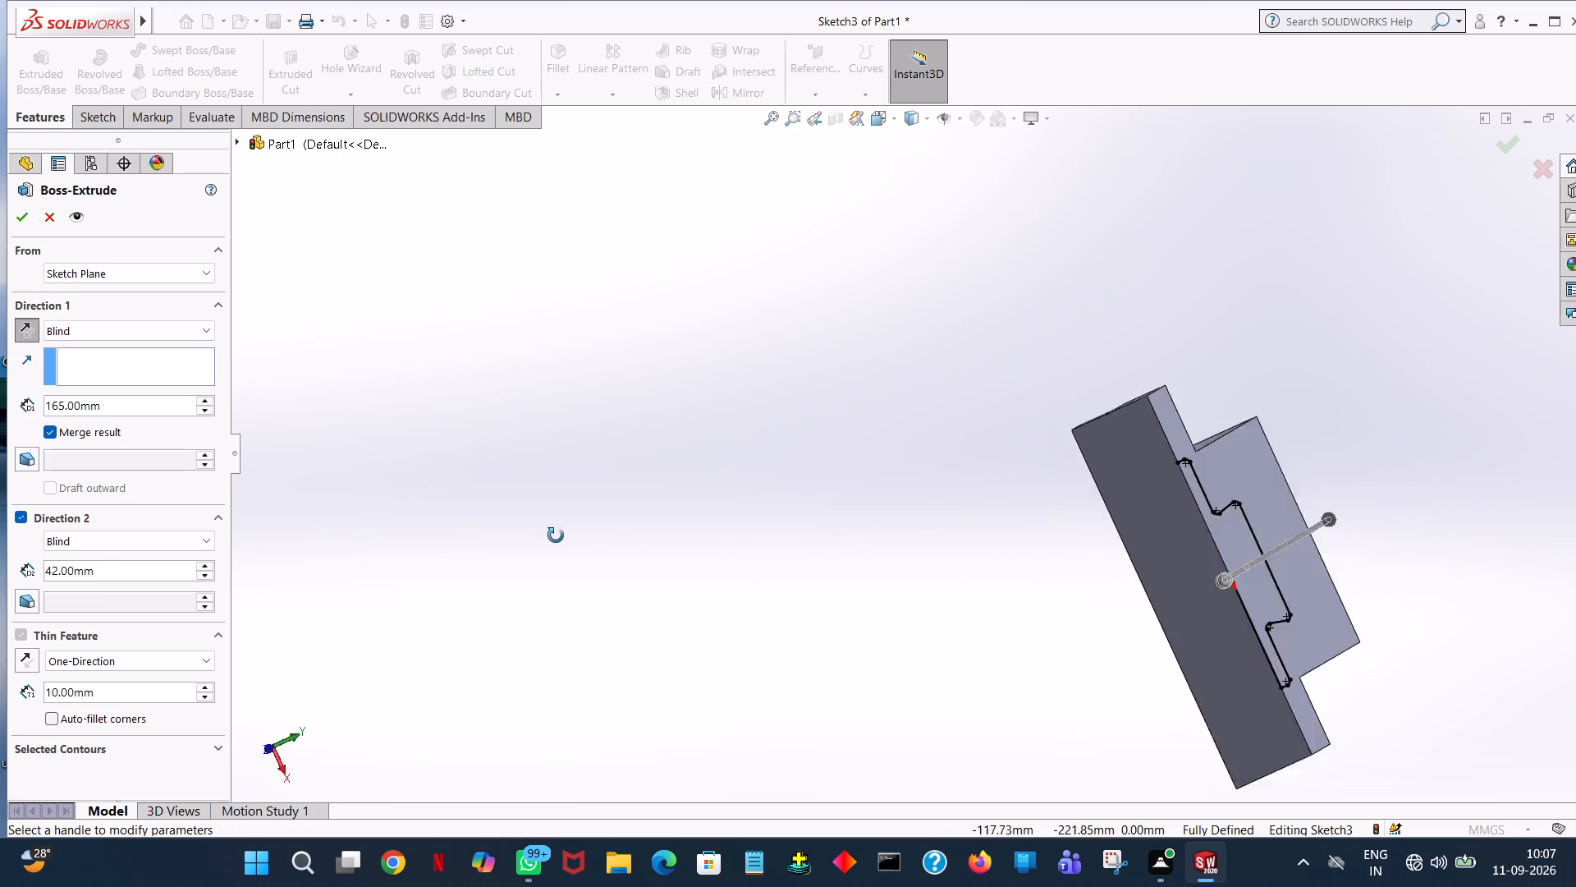
middle_click_drag(556, 535, 529, 521)
middle_click_drag(862, 459, 847, 434)
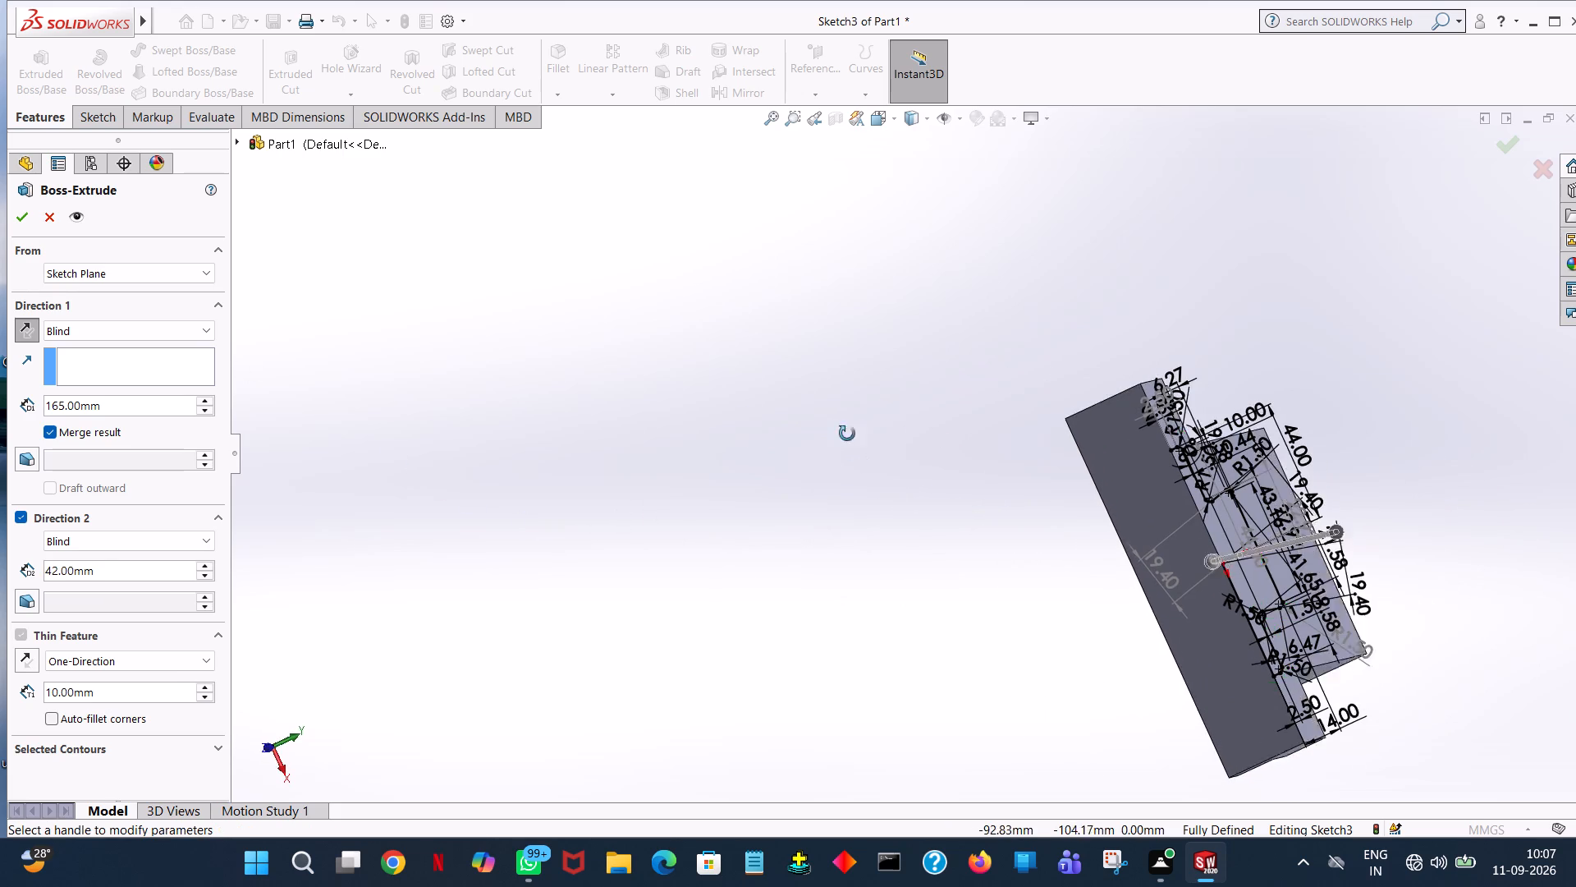
middle_click_drag(847, 434, 821, 365)
left_click(1161, 445)
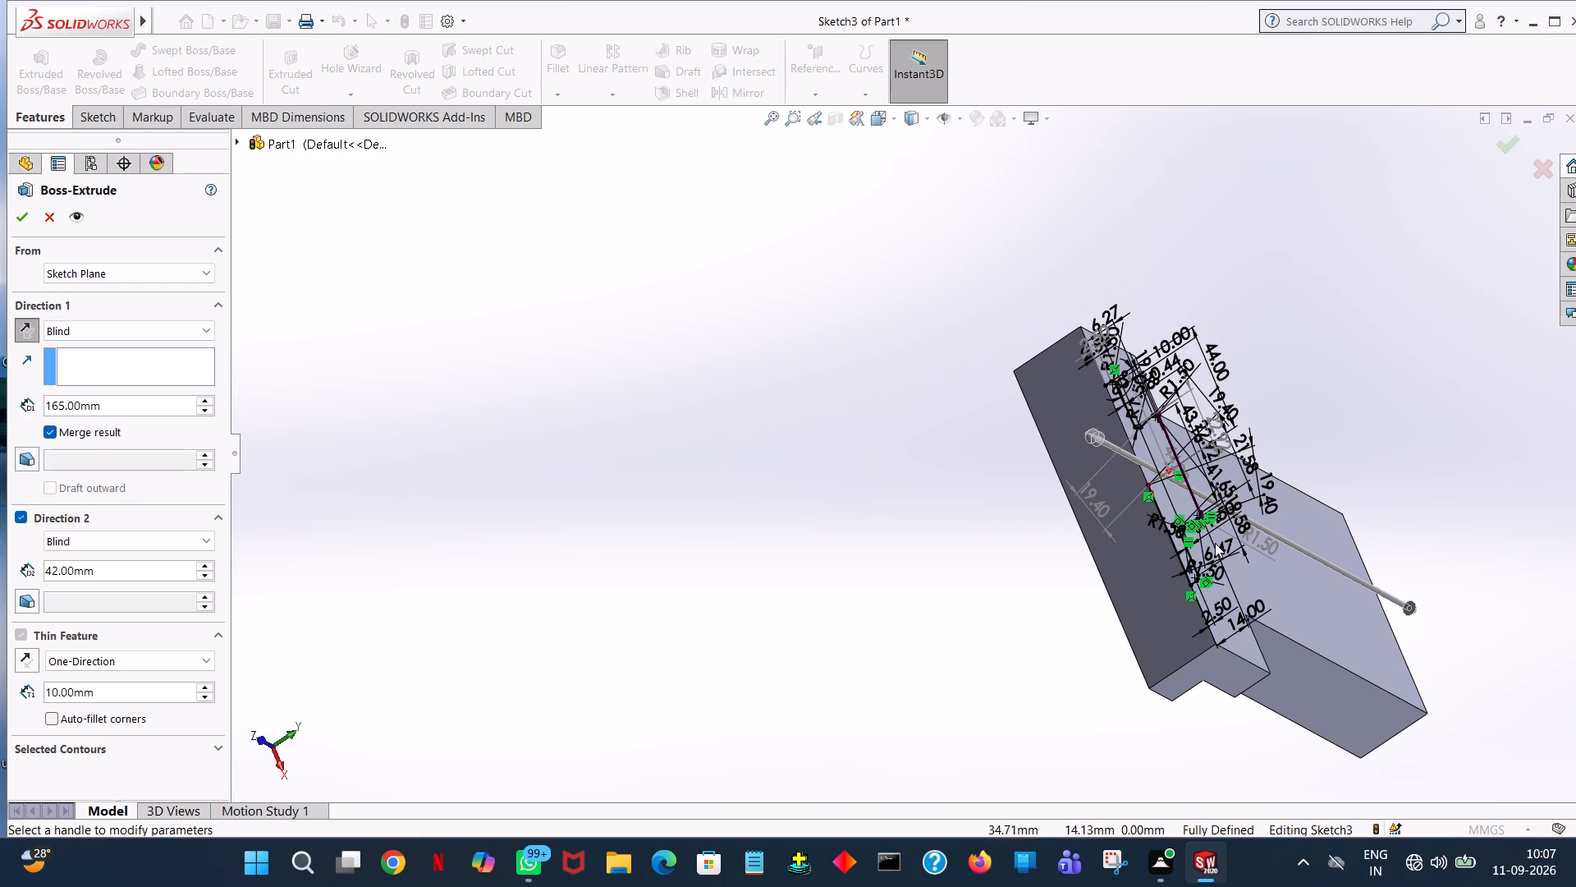
double_click(1178, 503)
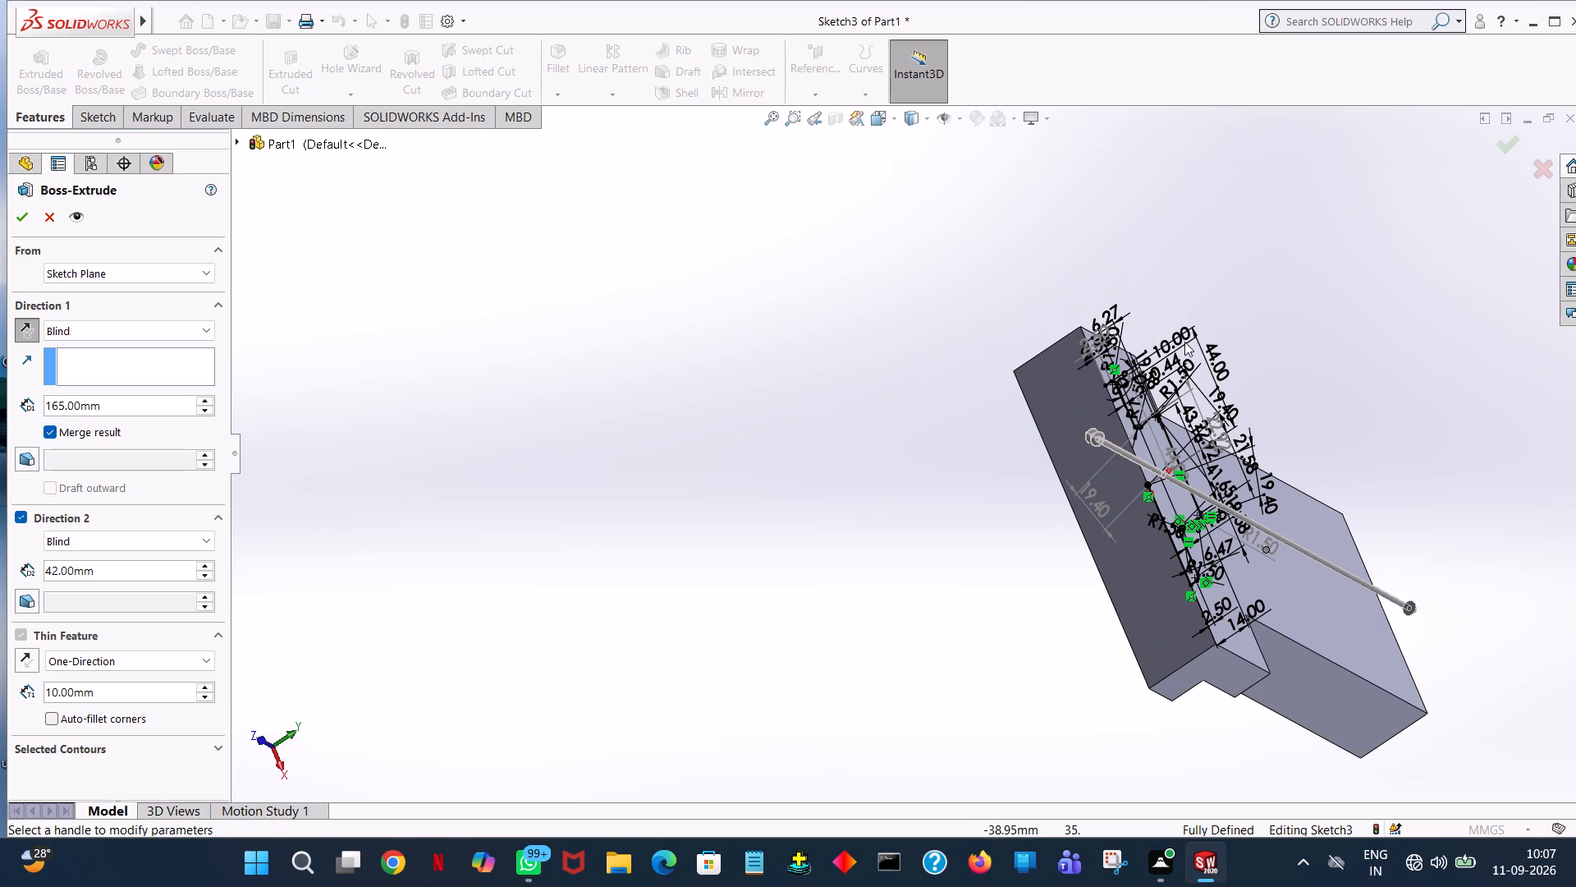
key("ctrl+7")
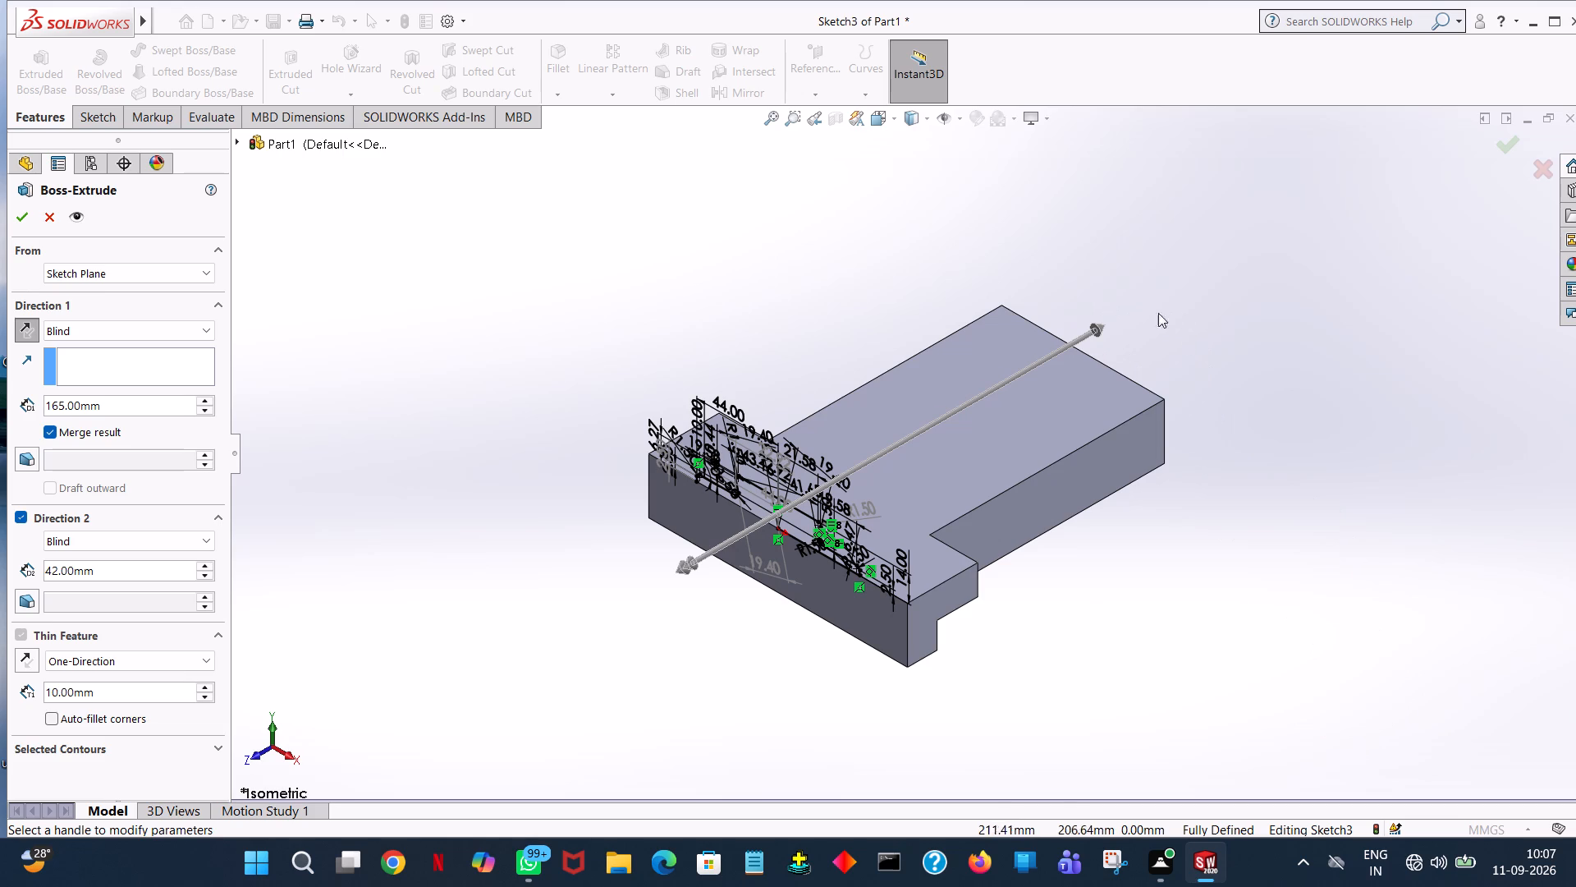
left_click(1093, 328)
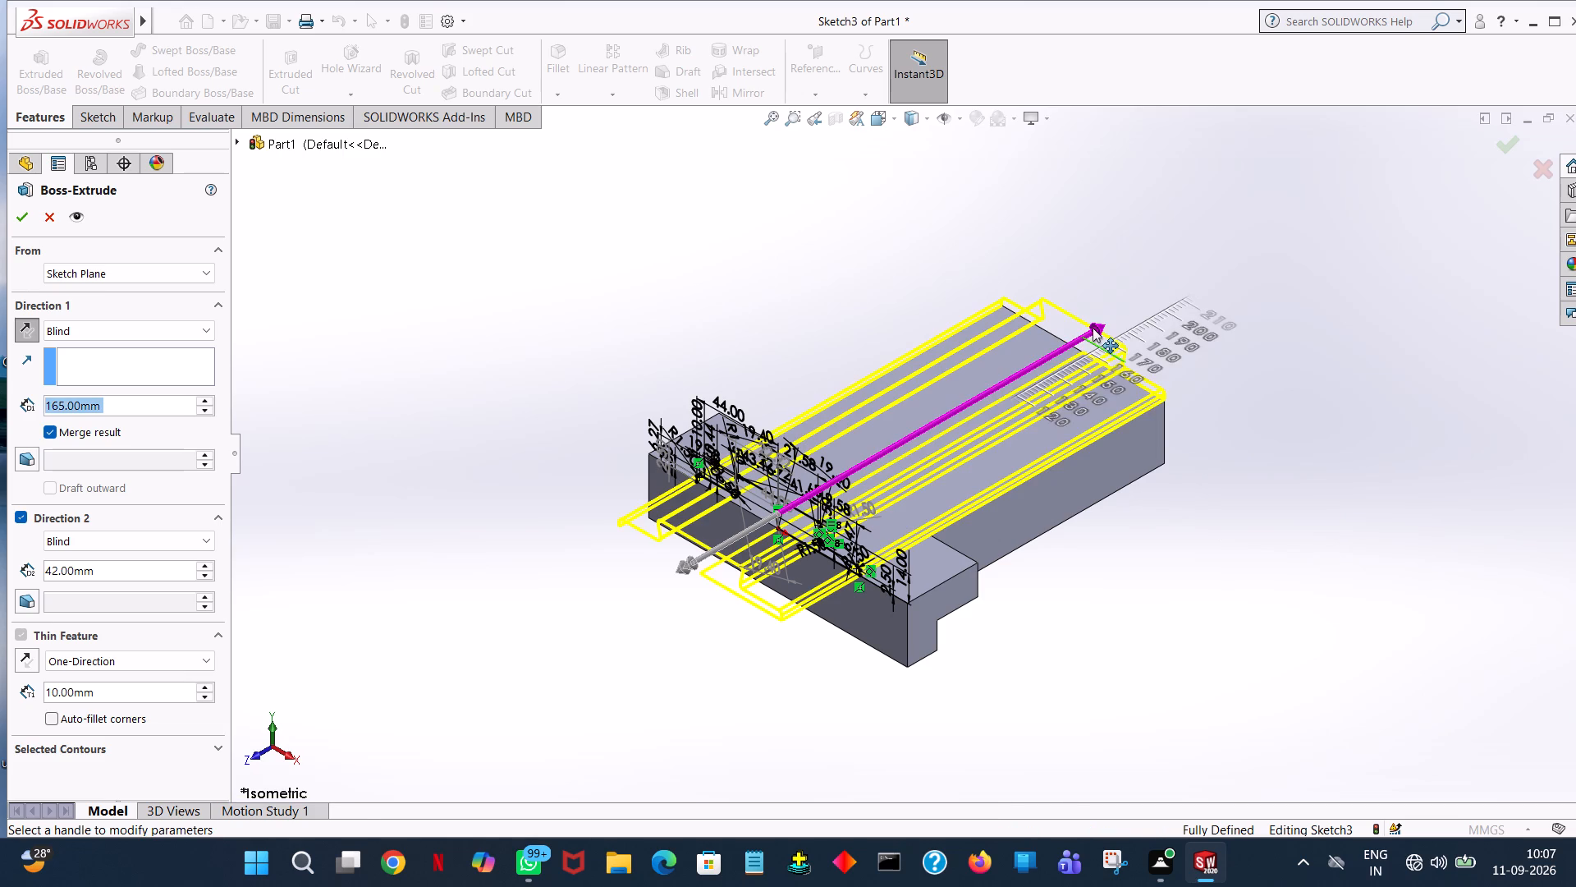
left_click(1165, 387)
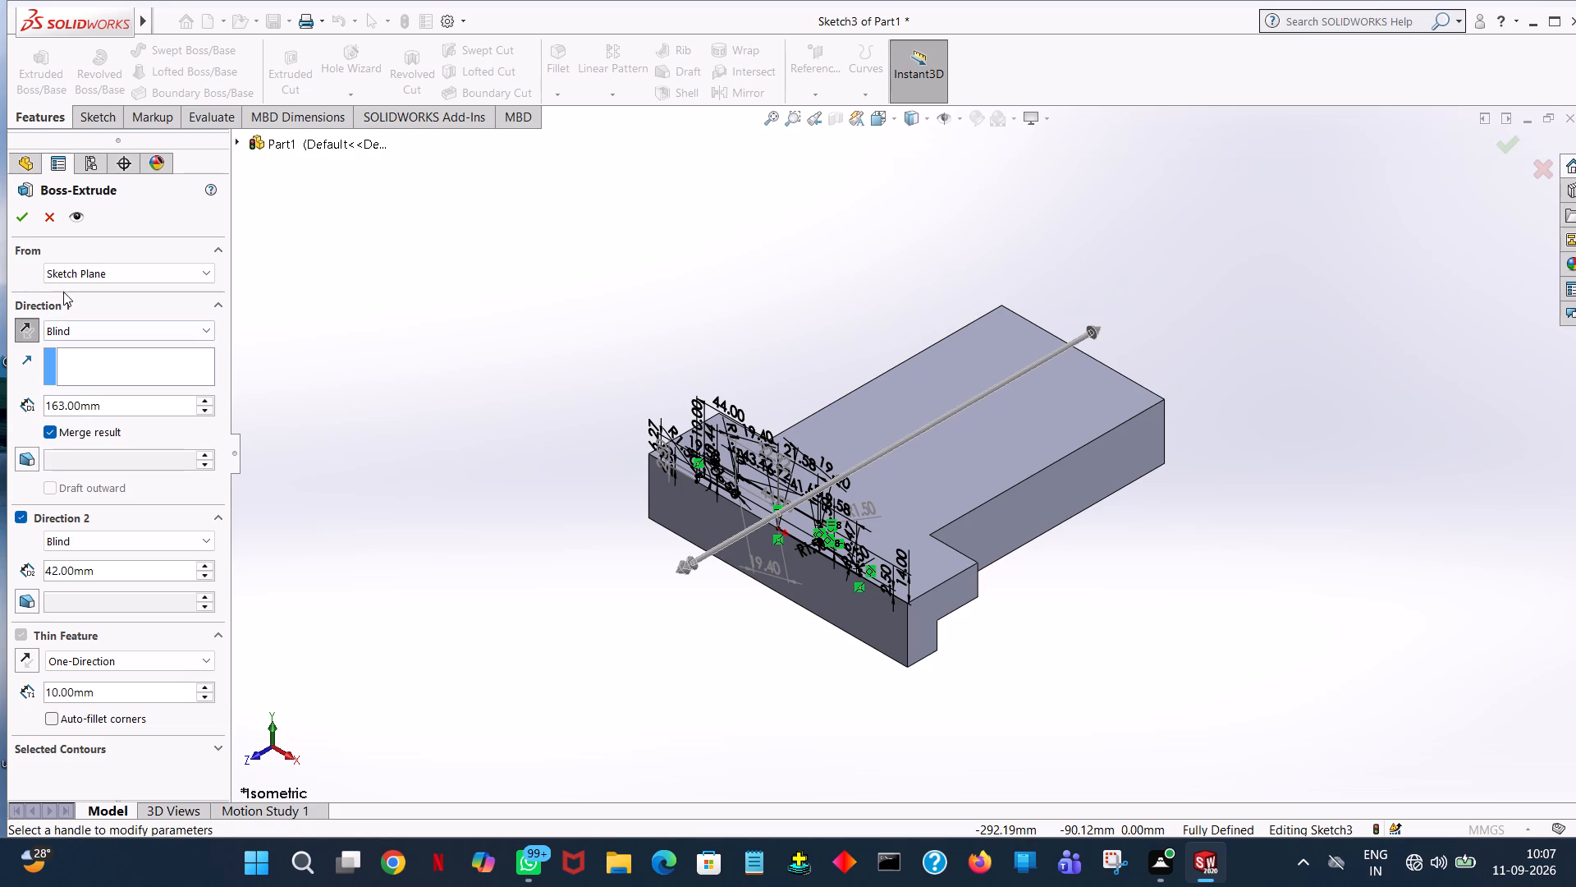
left_click(24, 218)
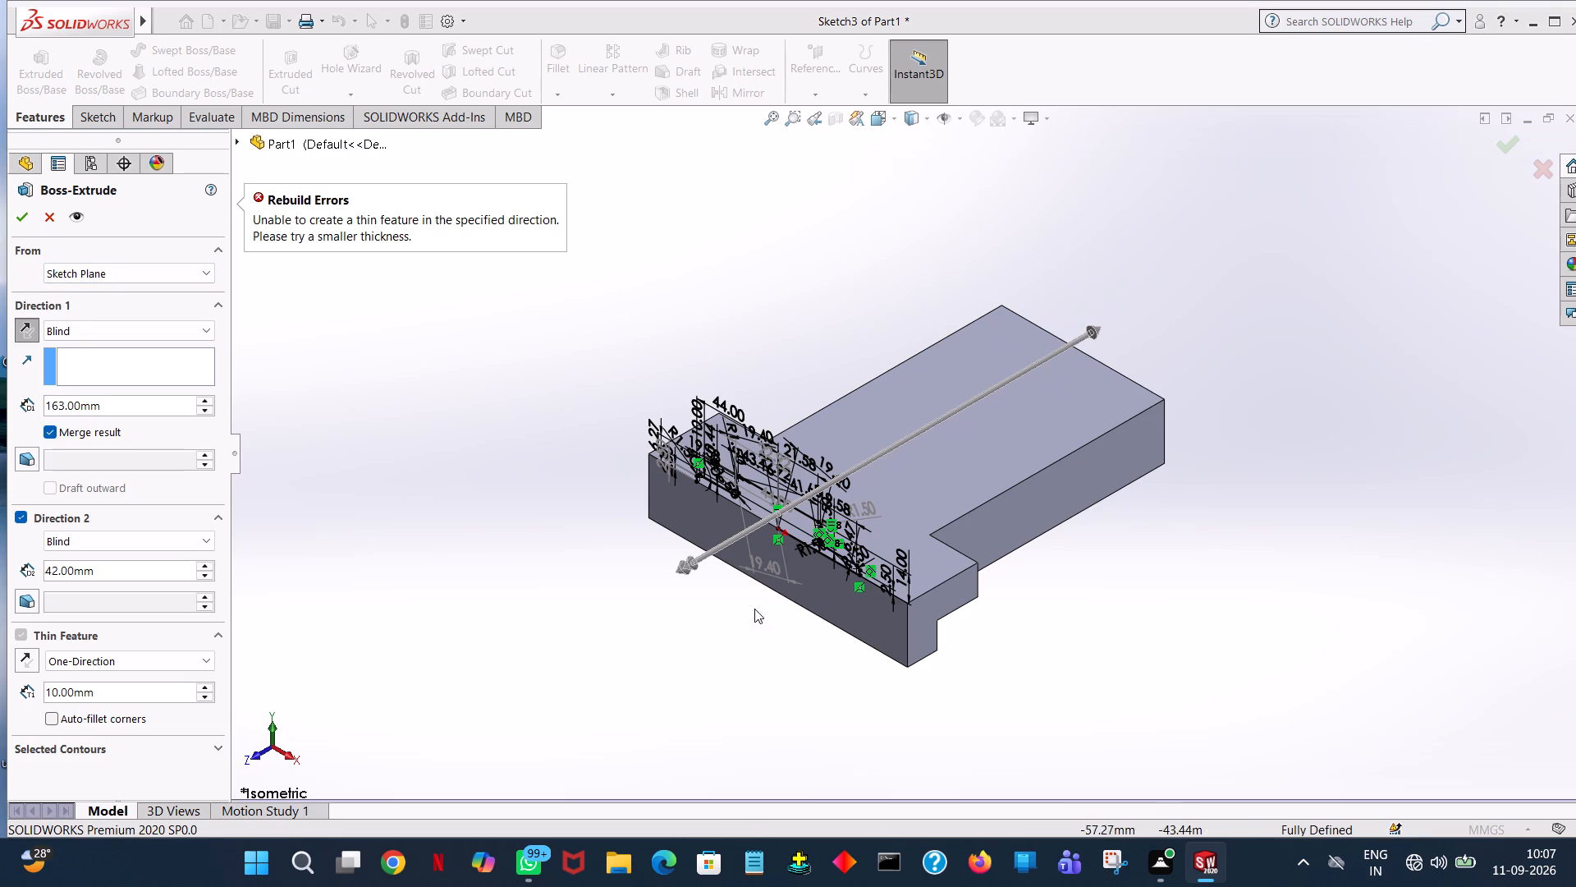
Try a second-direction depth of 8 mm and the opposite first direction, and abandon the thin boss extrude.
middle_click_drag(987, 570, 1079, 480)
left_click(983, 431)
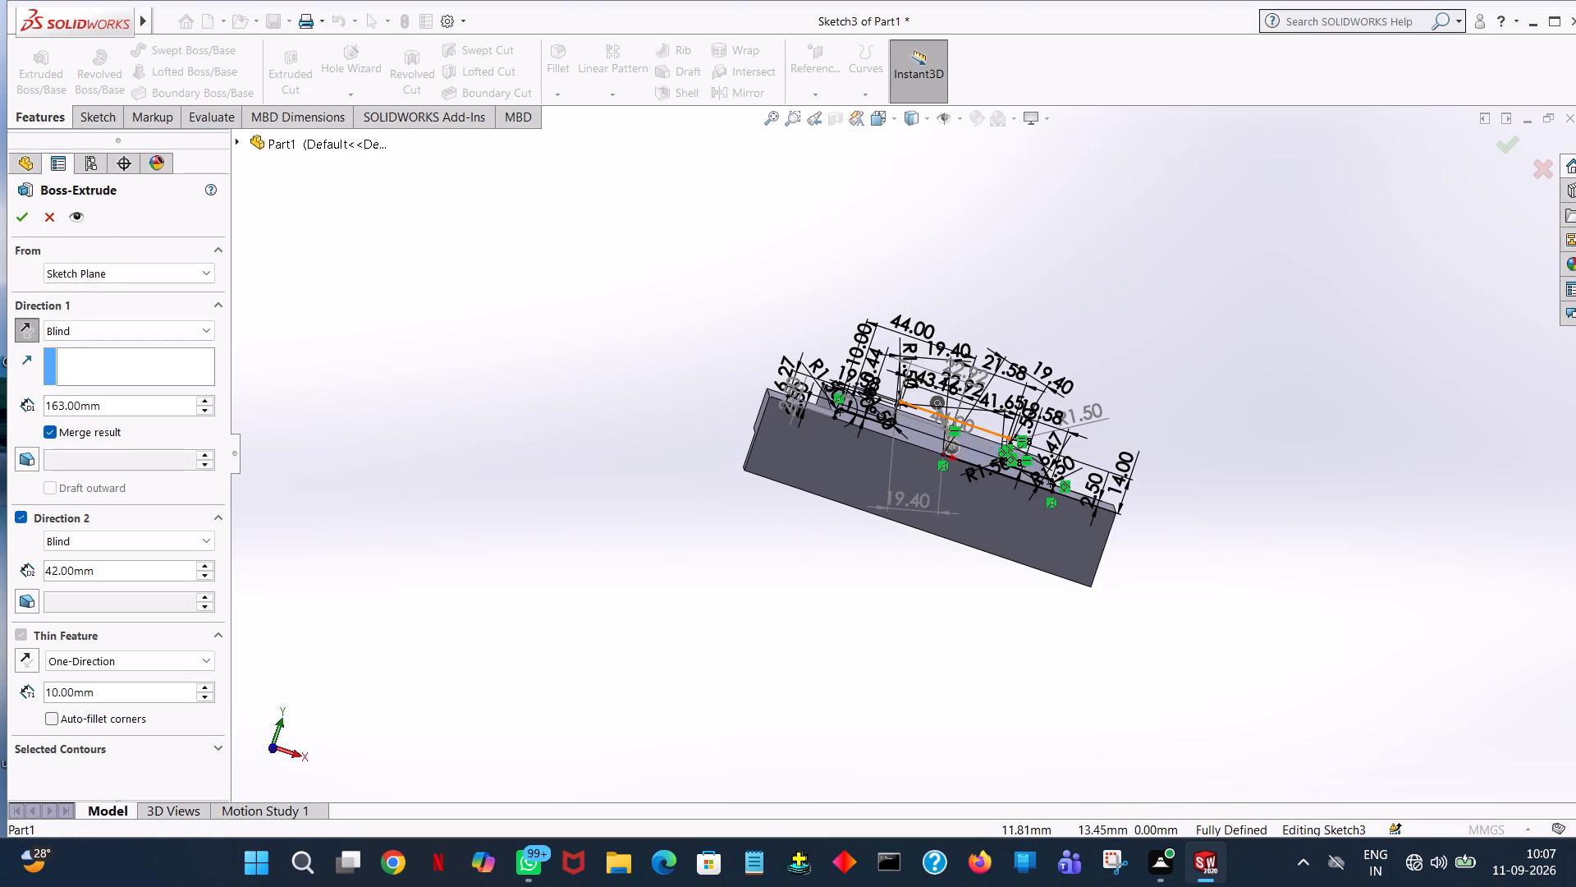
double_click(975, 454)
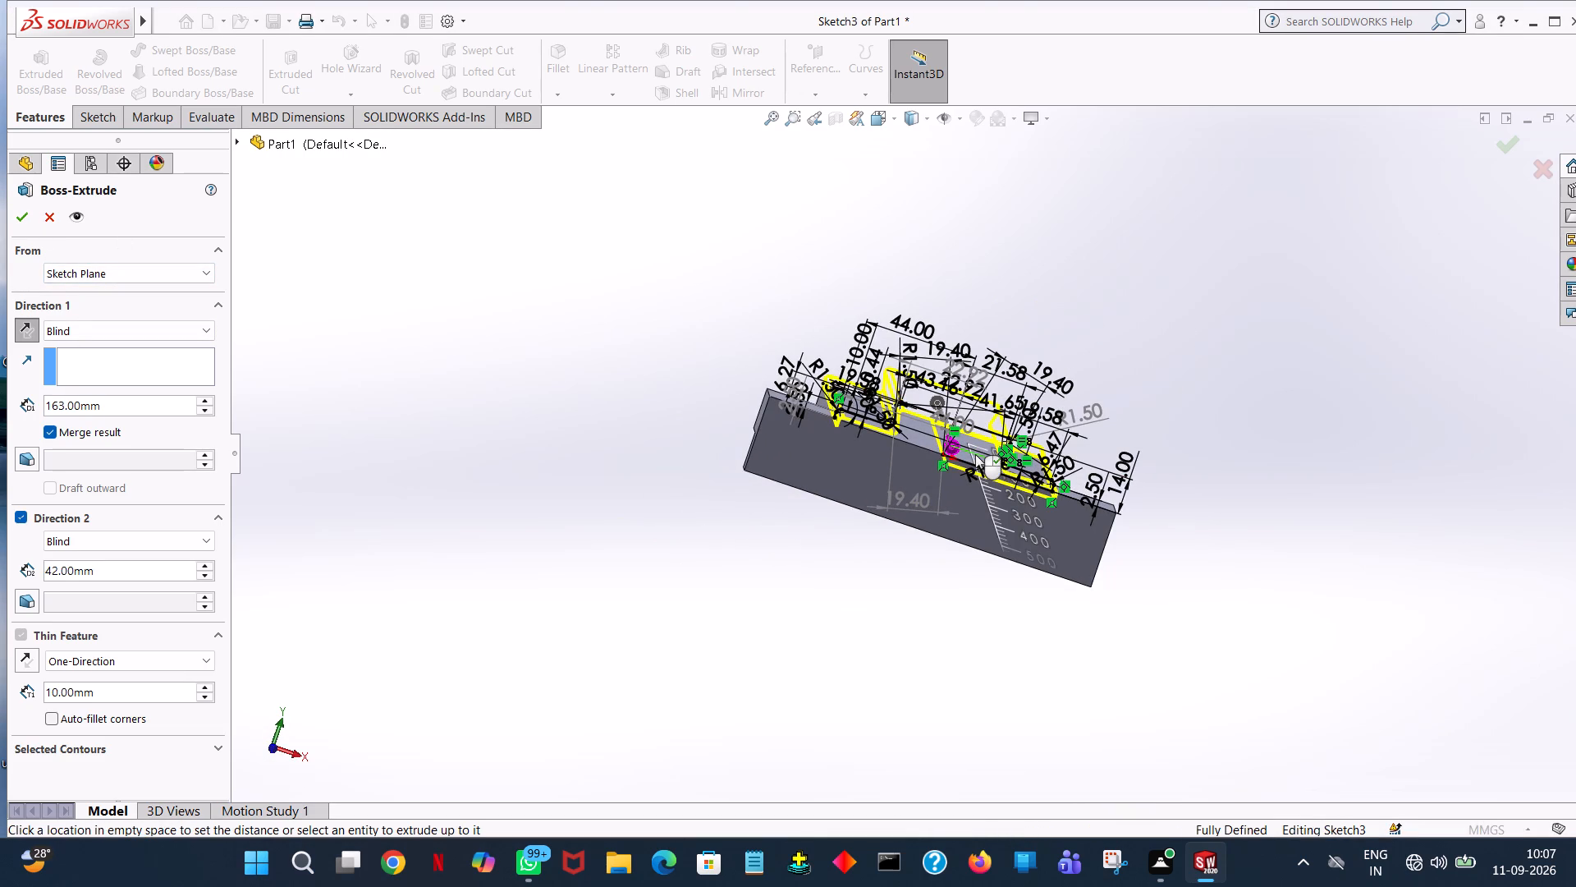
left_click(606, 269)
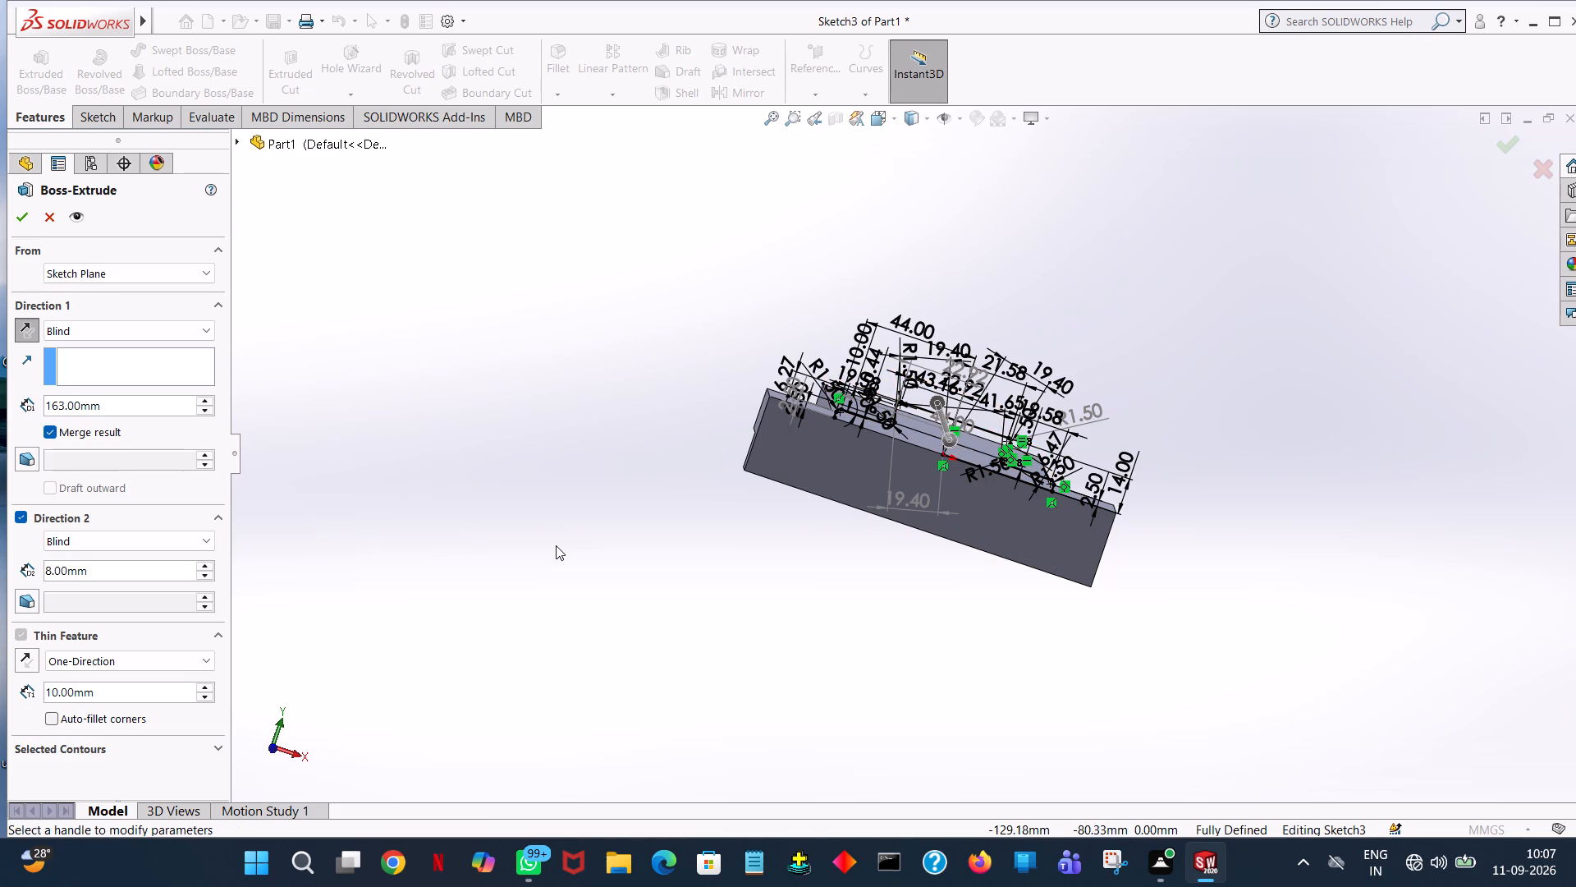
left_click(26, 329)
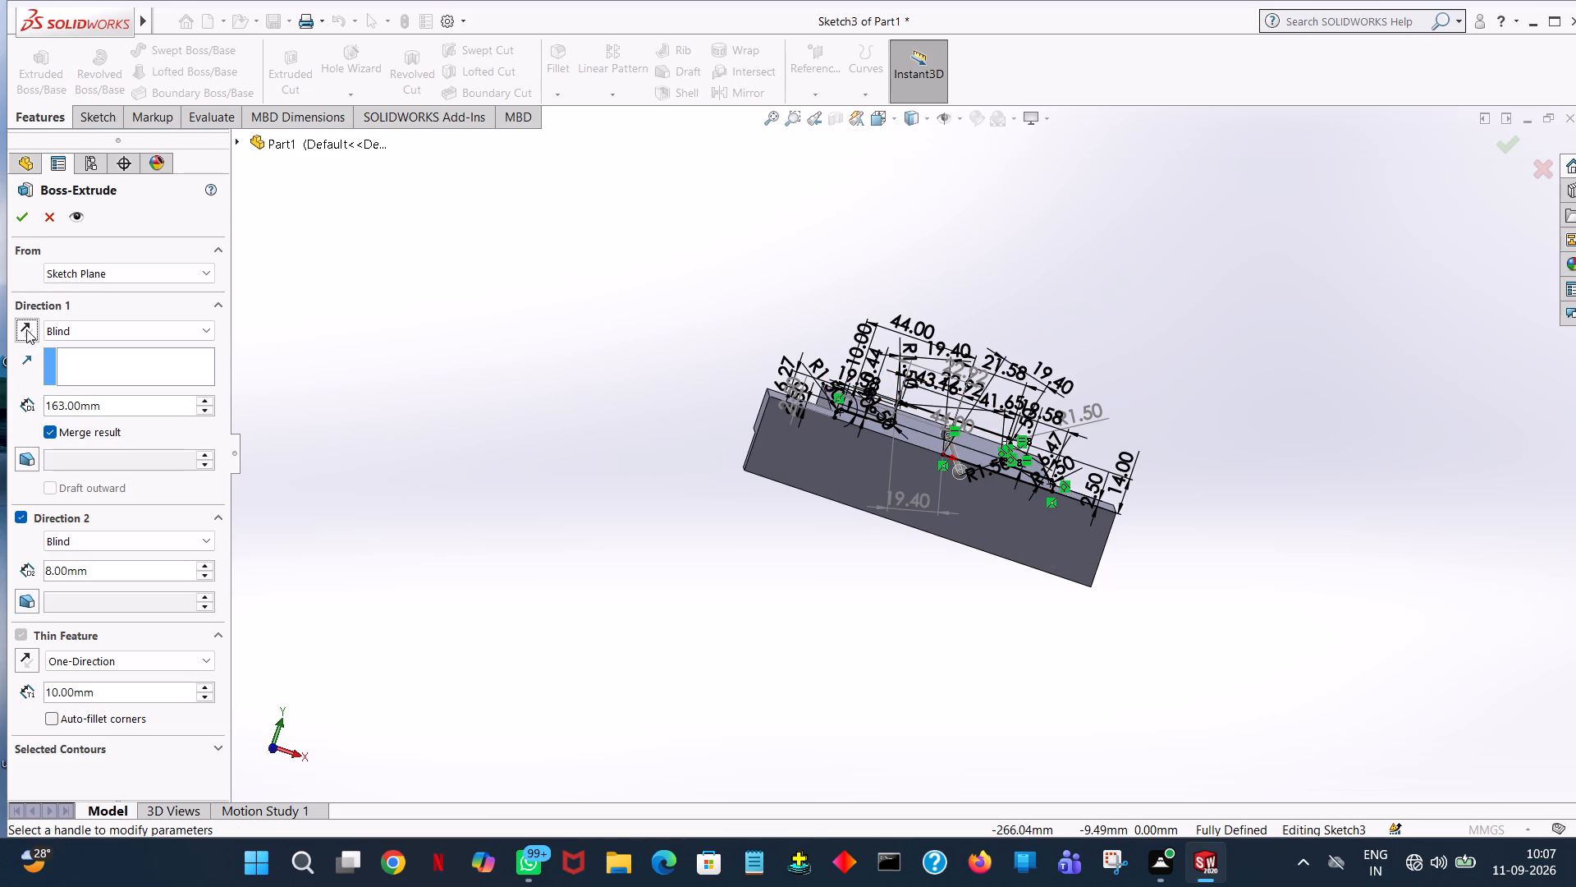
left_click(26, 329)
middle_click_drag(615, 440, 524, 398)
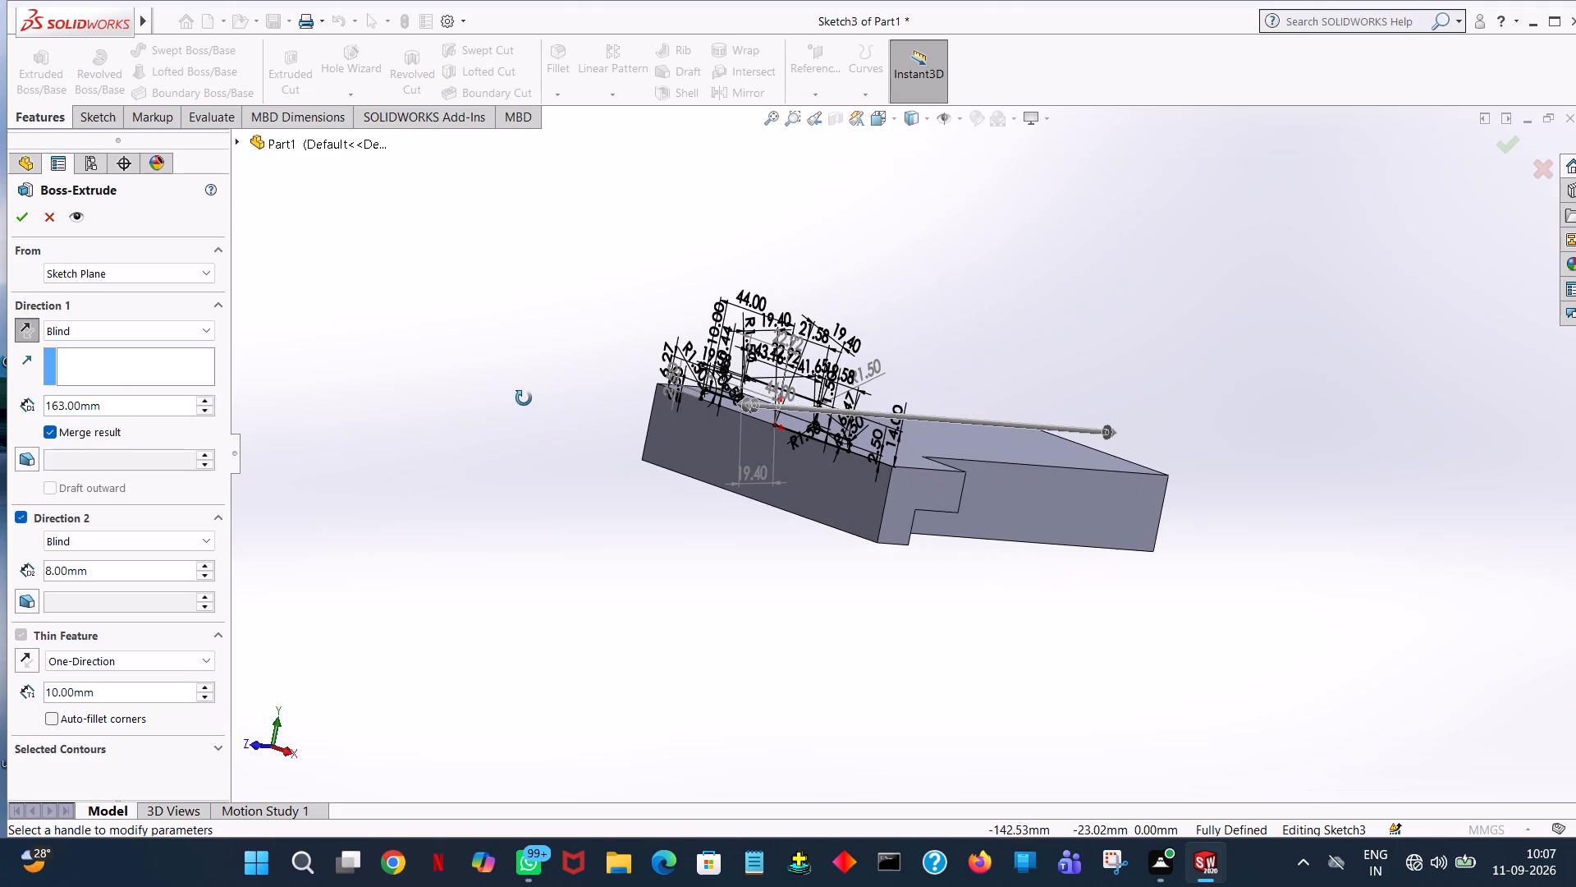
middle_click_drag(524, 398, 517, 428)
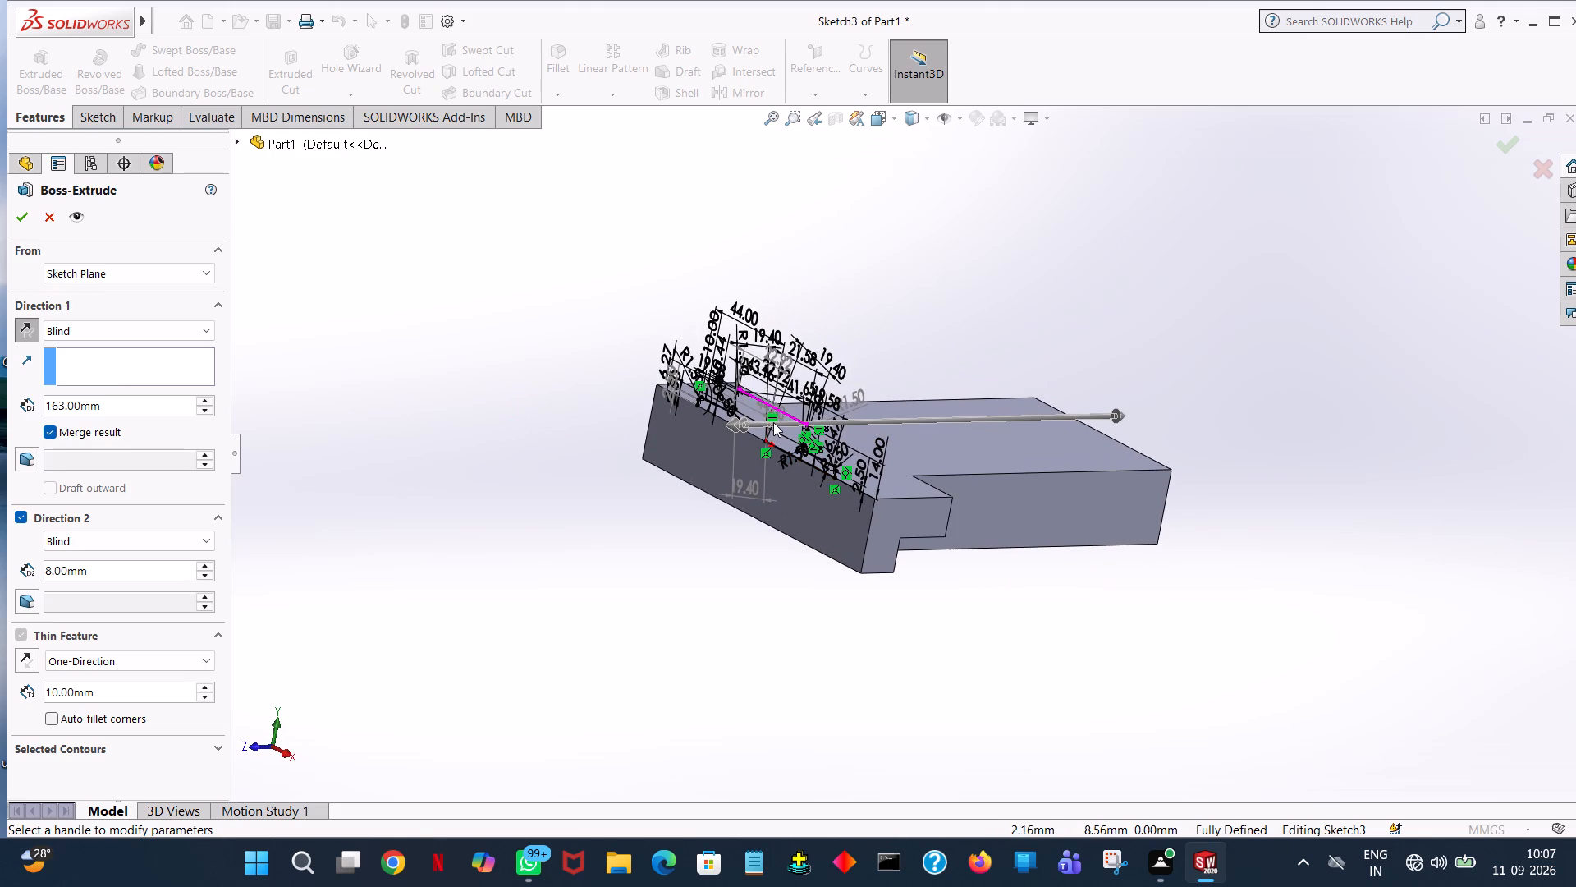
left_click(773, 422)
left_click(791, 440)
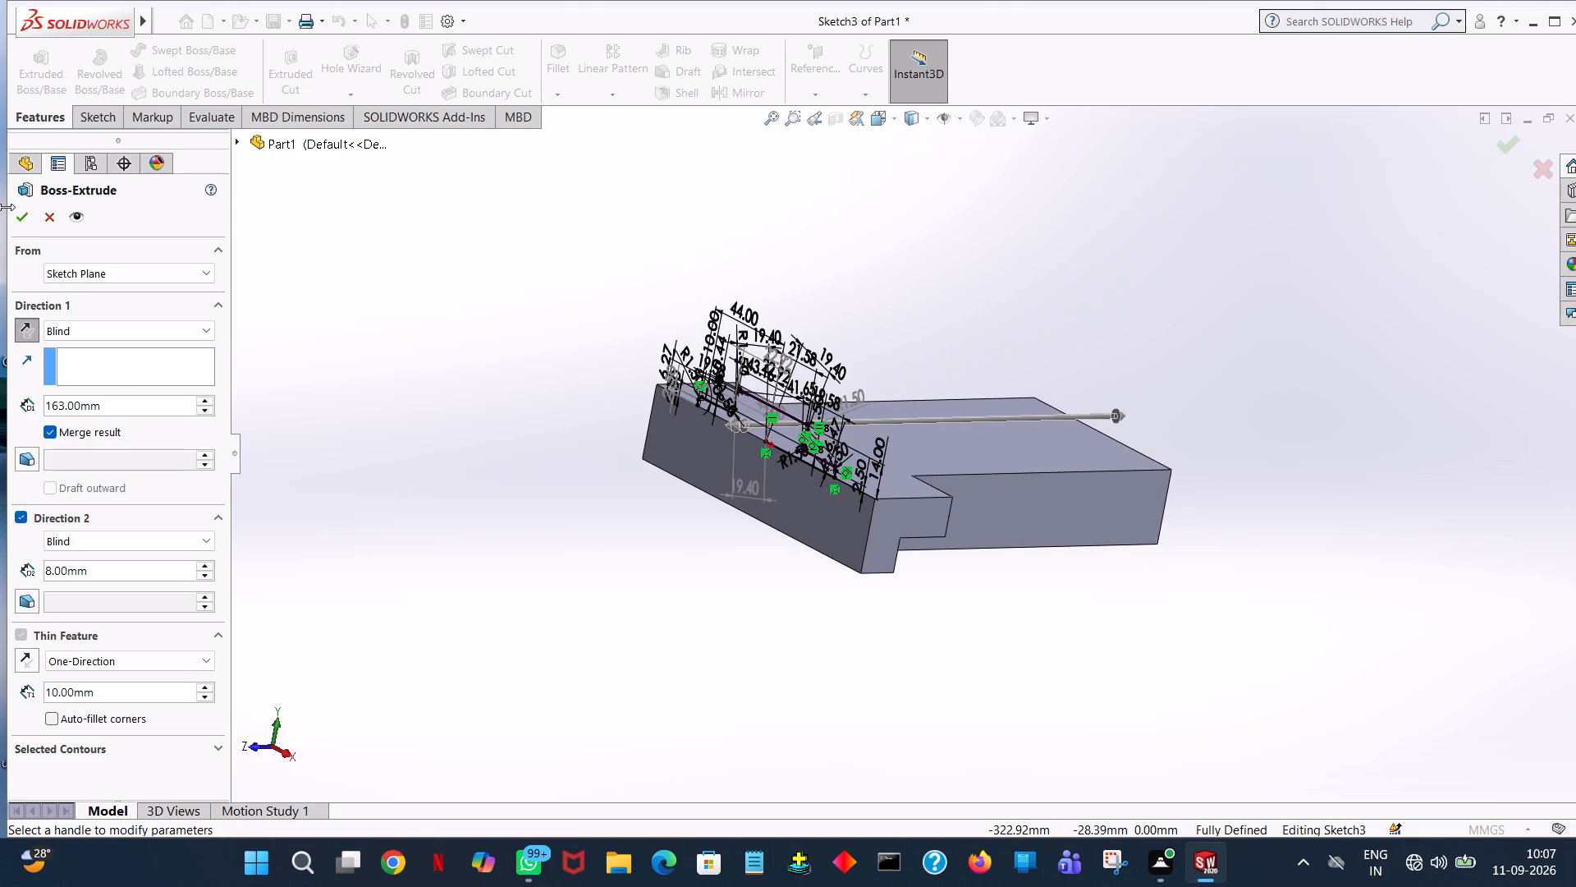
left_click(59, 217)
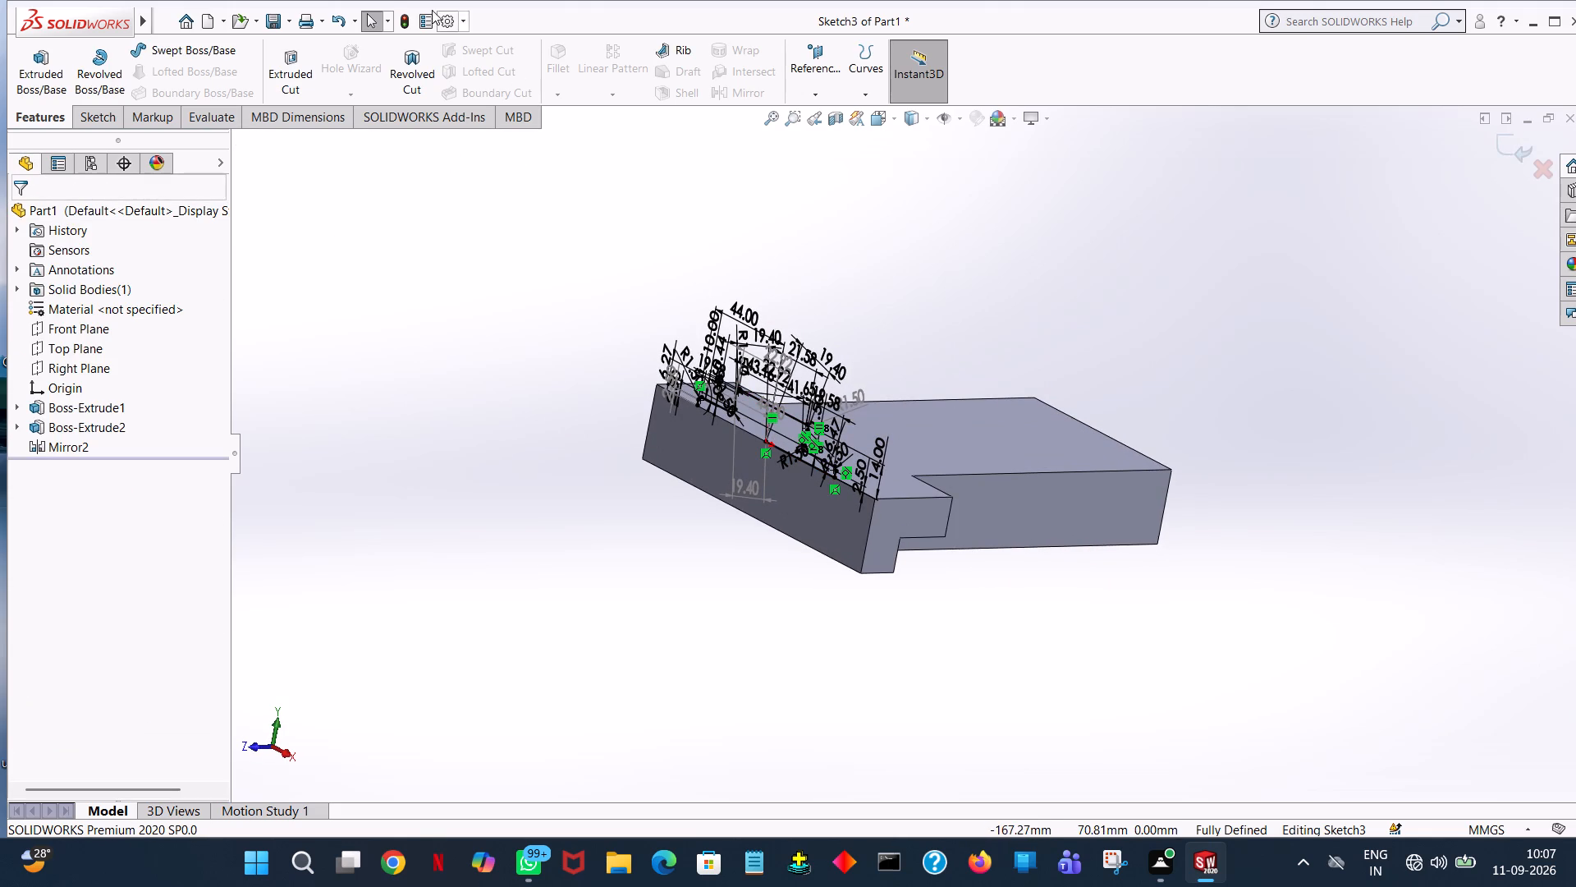
Undo the last change in the front-face profile sketch.
left_click(328, 21)
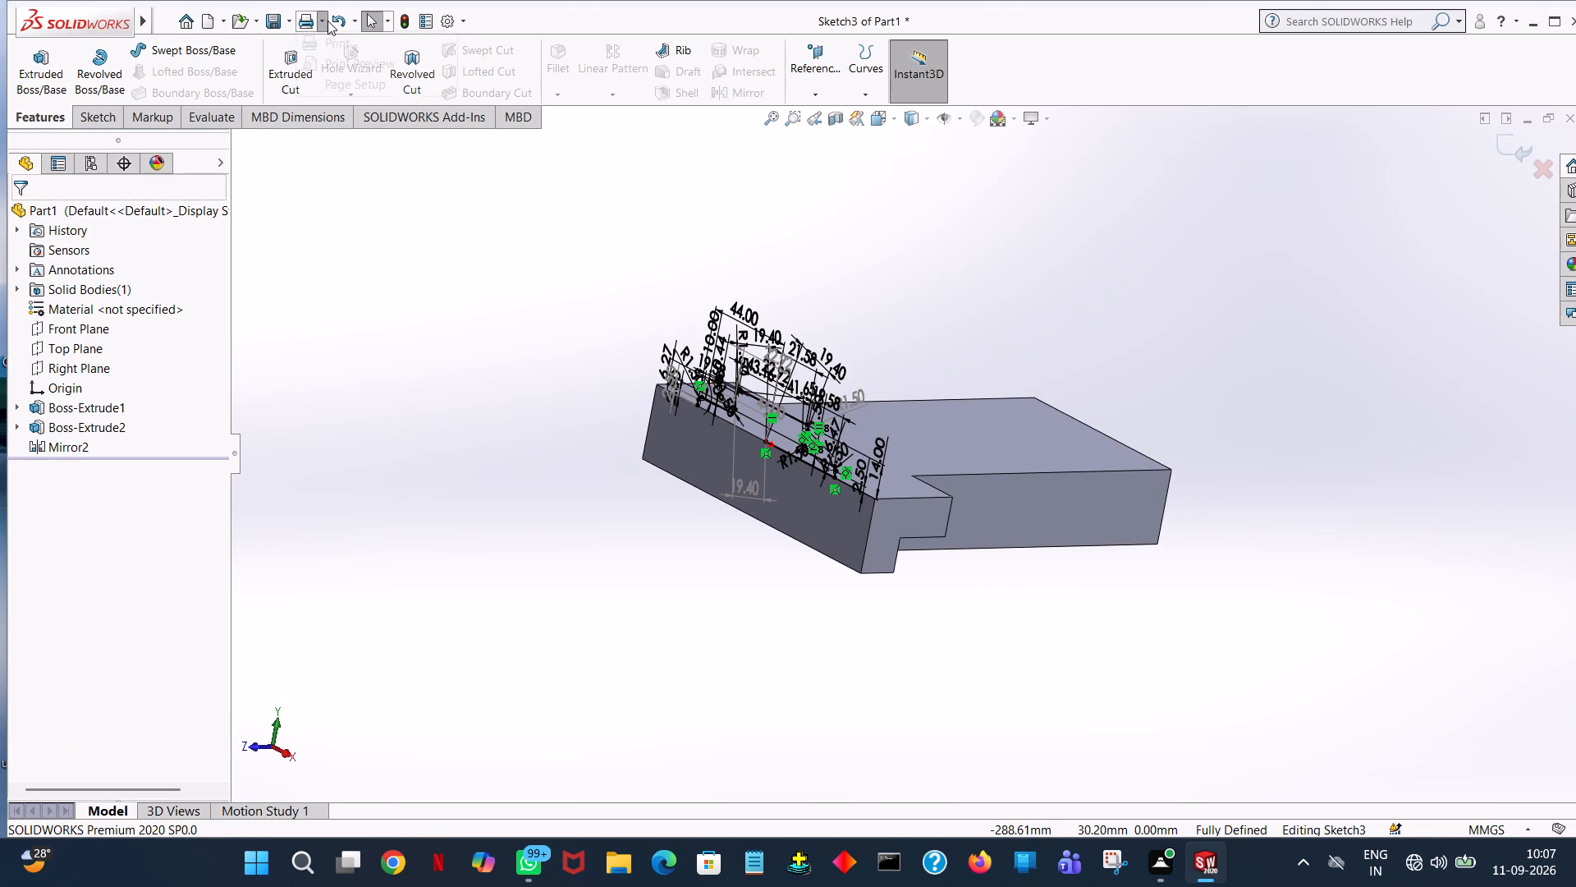
left_click(334, 18)
left_click(638, 224)
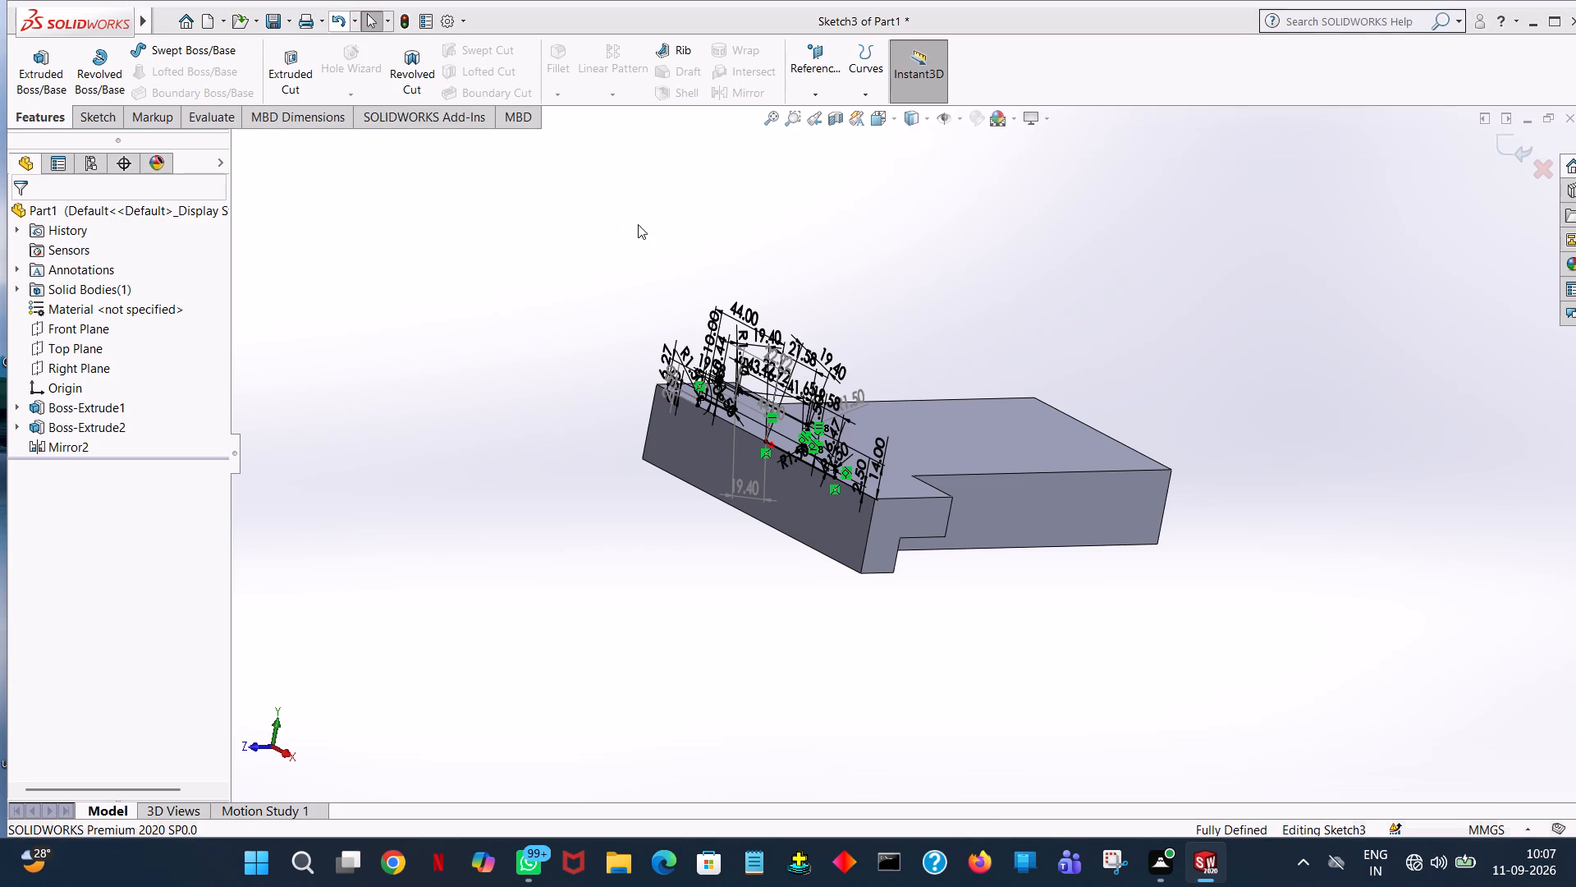
left_click(340, 17)
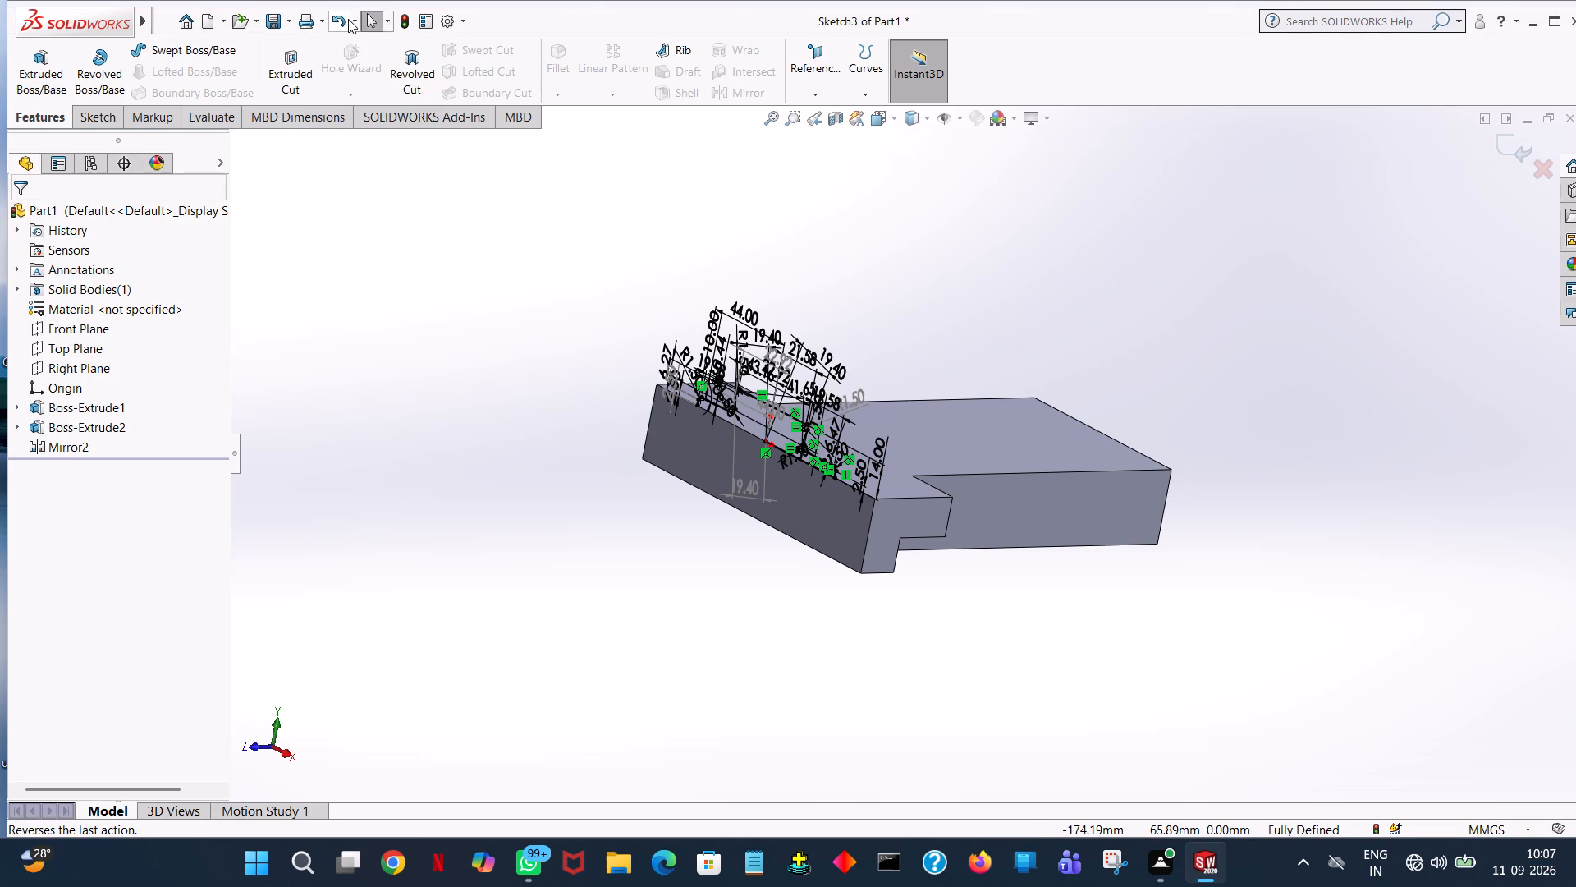
Sketch an 11 mm horizontal line from the origin along the block's top edge, toward the mirrored half of the profile.
key("plus")
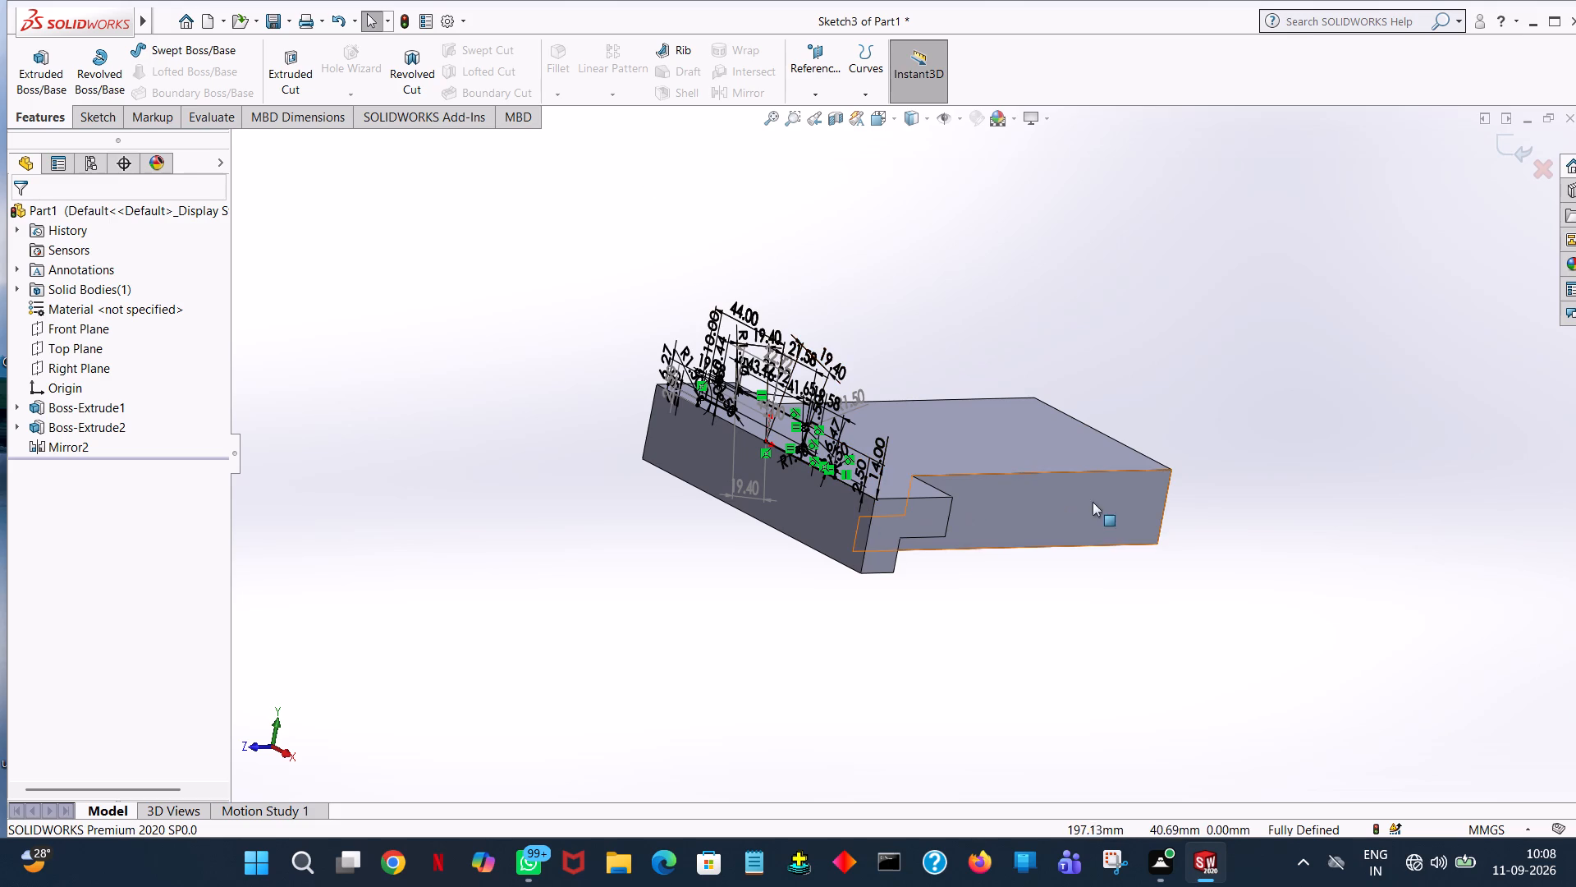
middle_click_drag(1115, 505, 1207, 480)
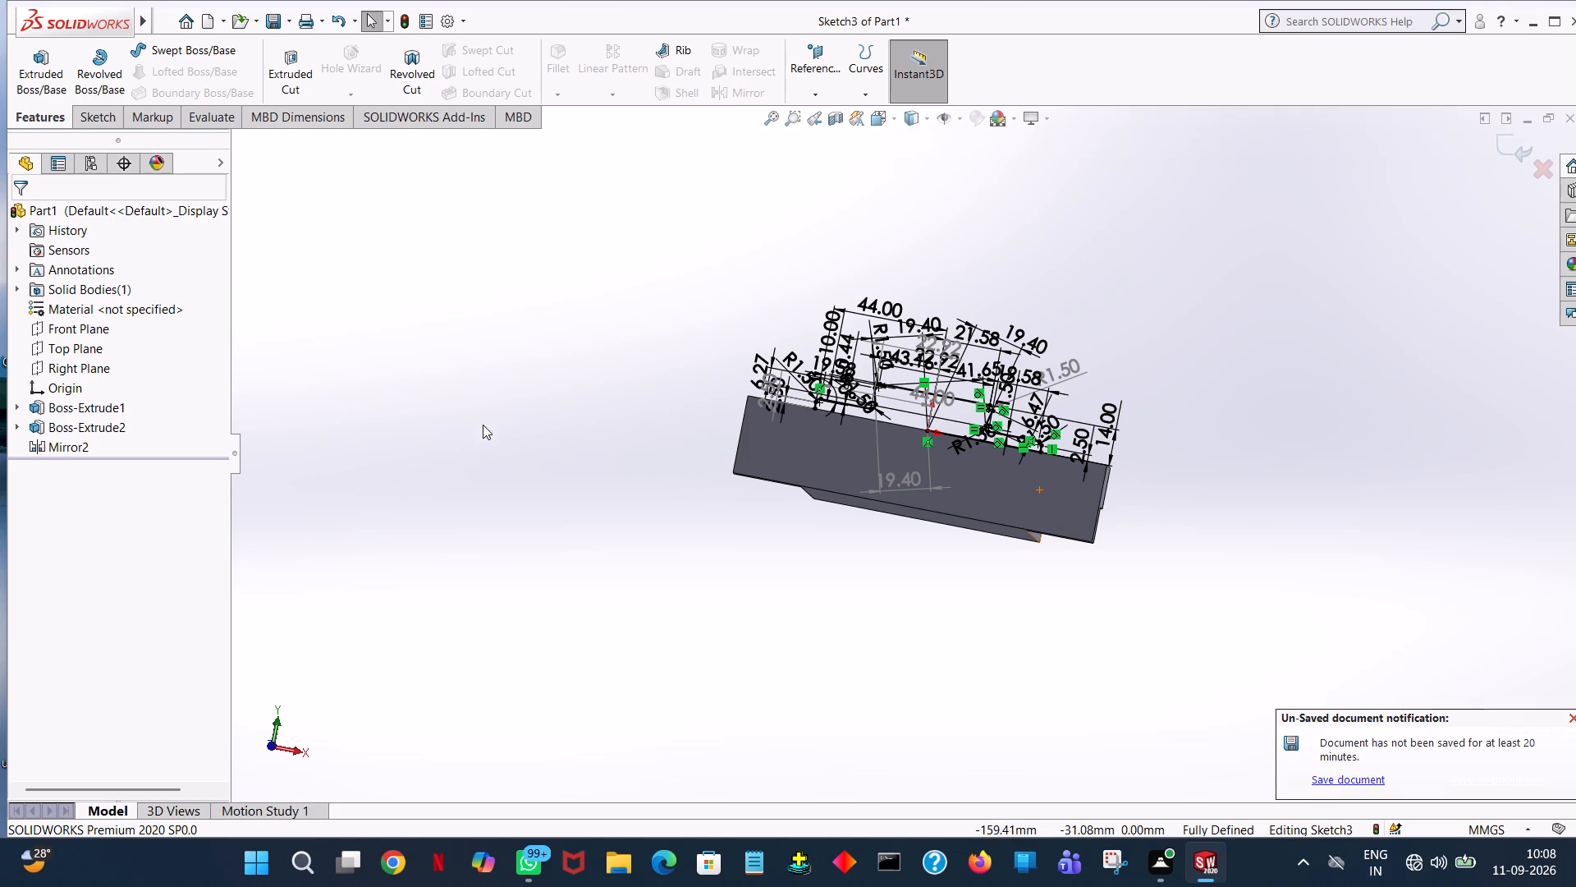
left_click(115, 121)
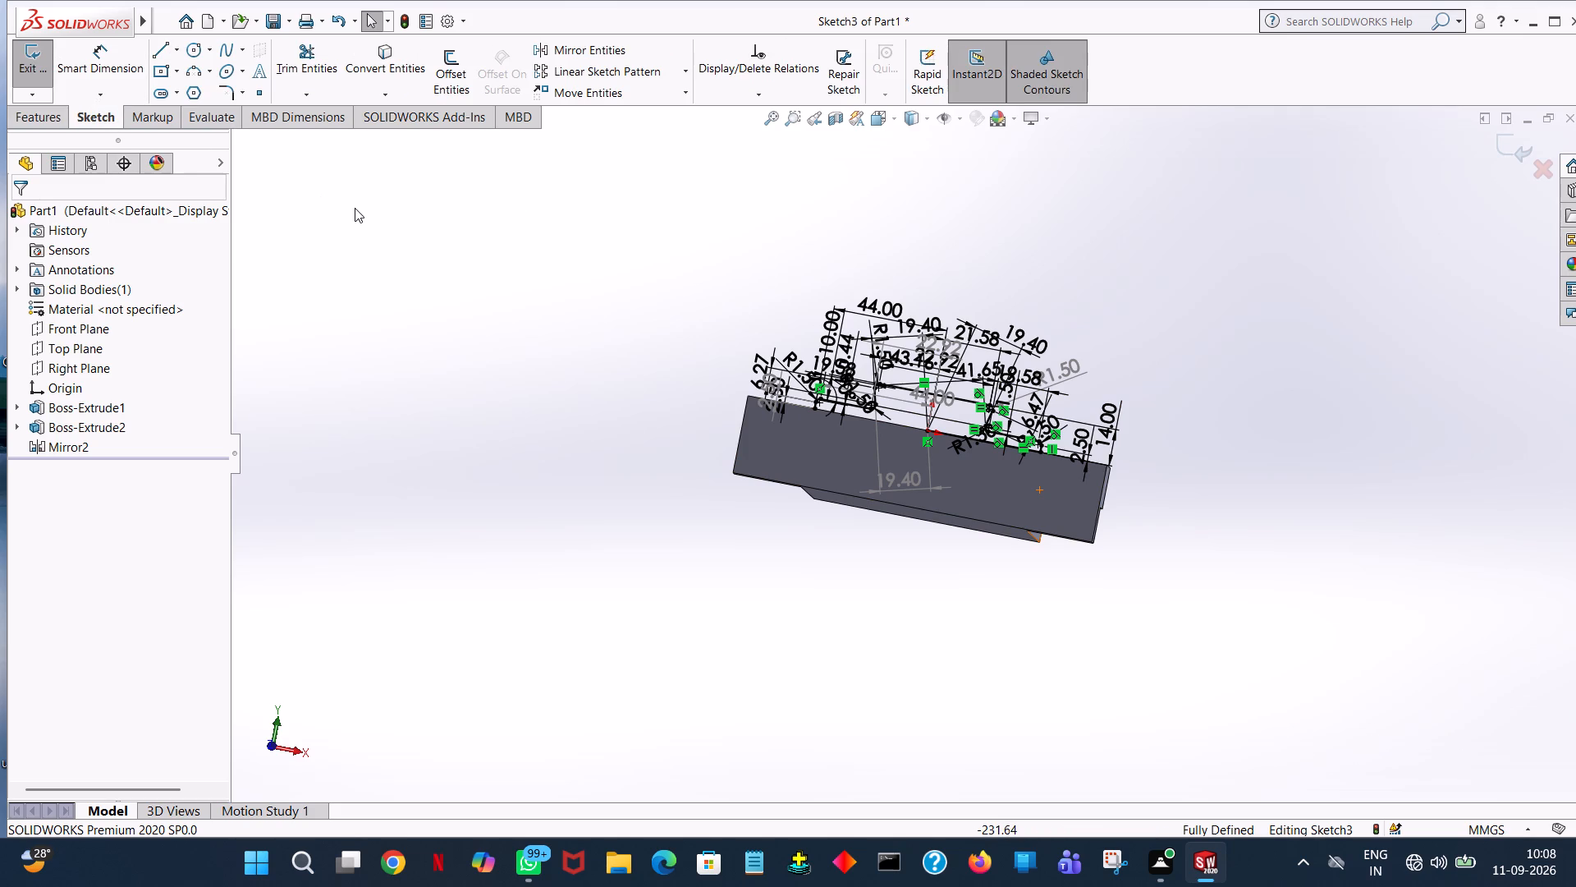
key("space")
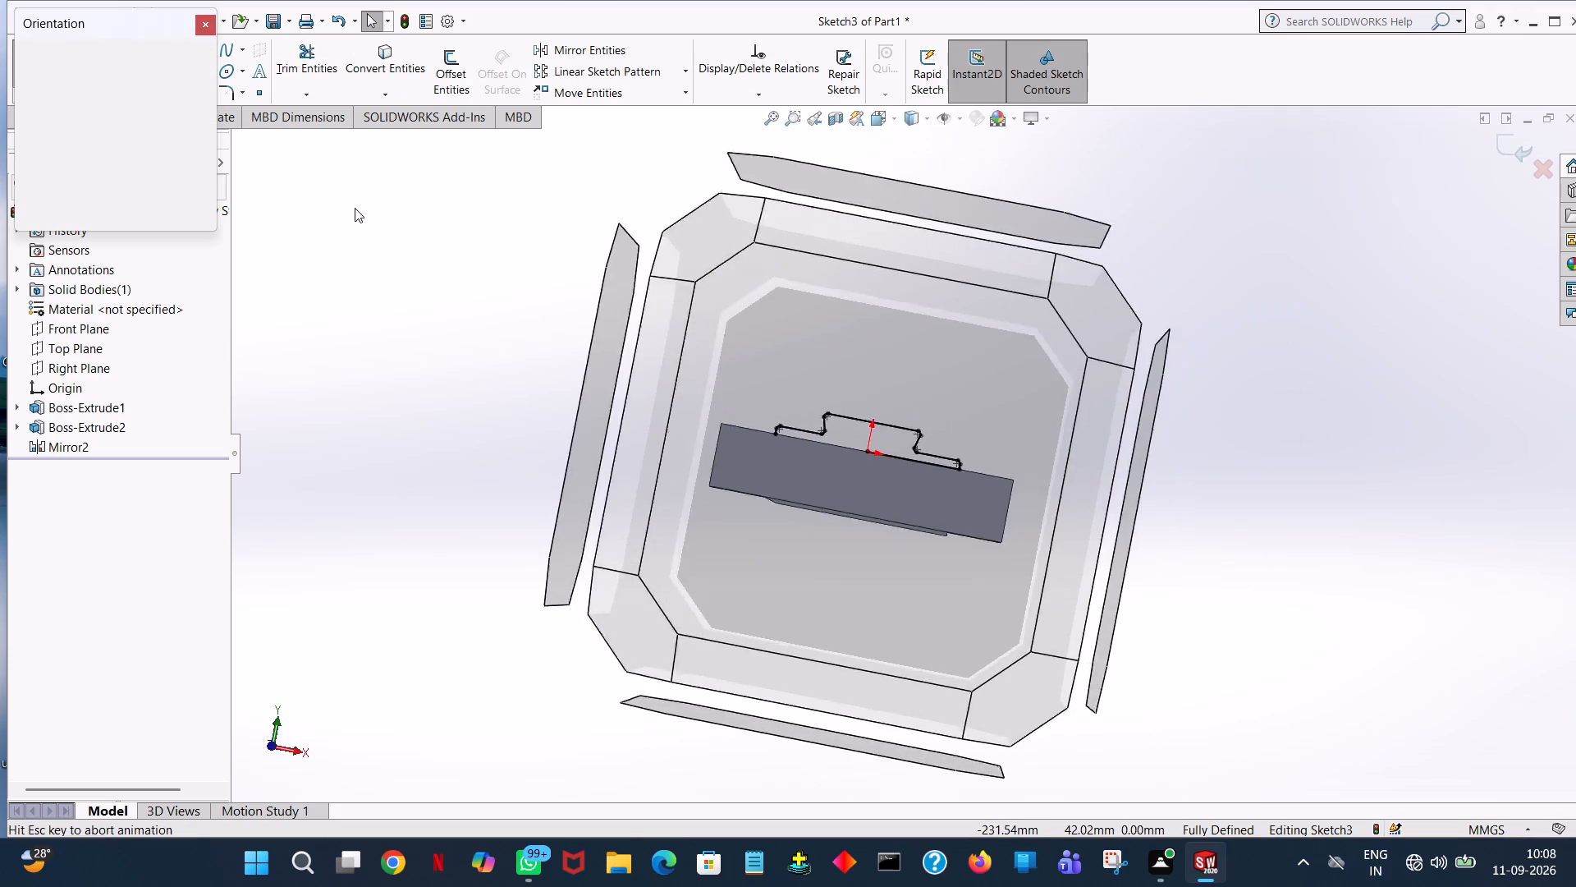
left_click(201, 126)
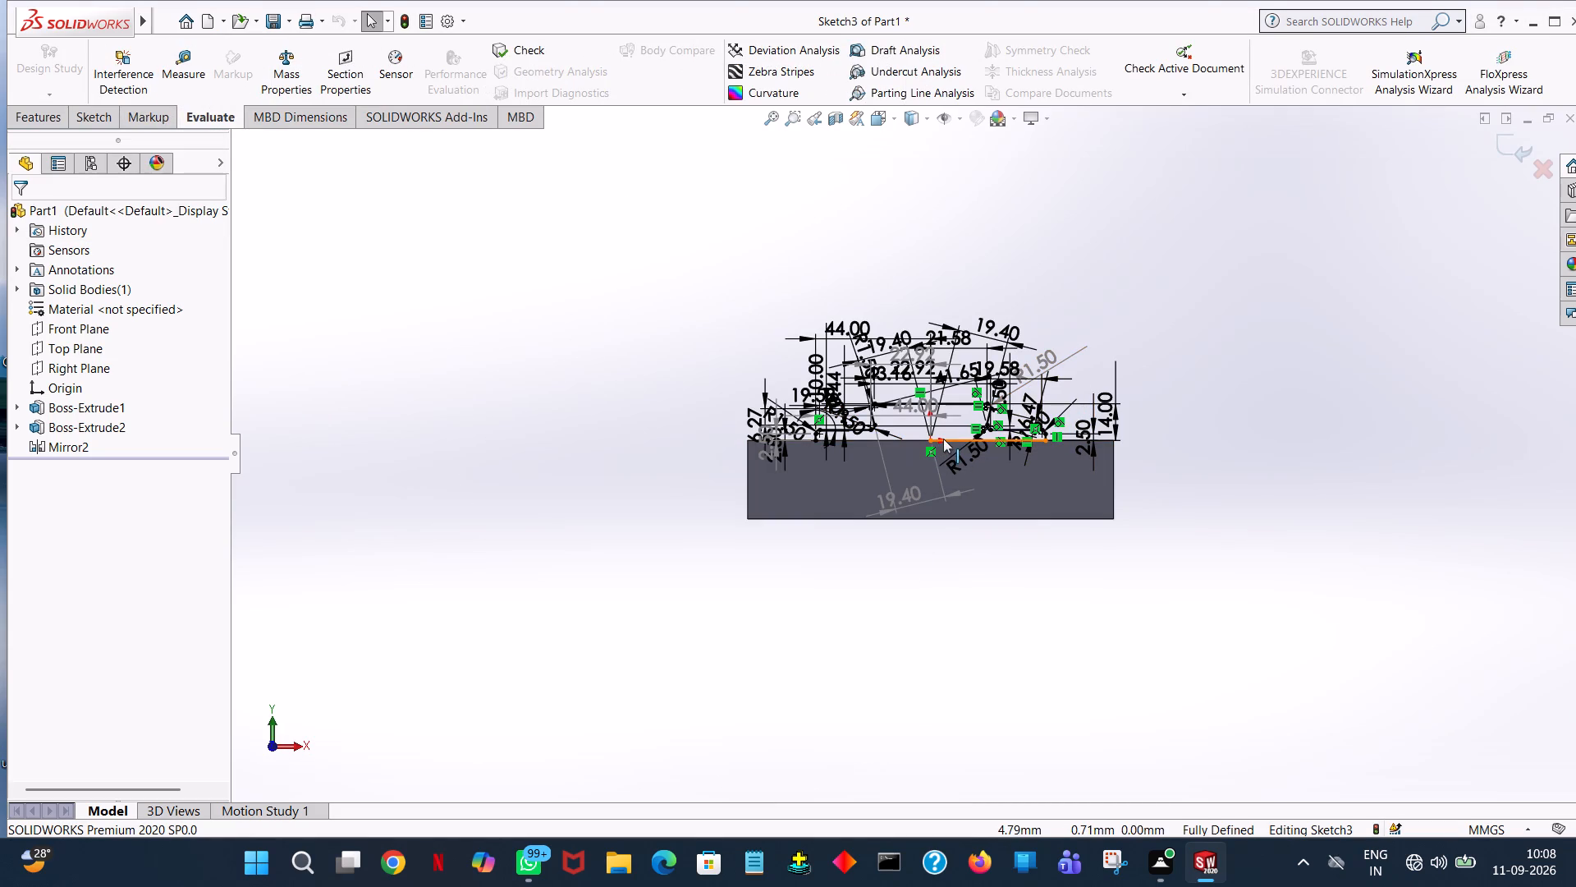
scroll(943, 439, "down", 6, "ctrl")
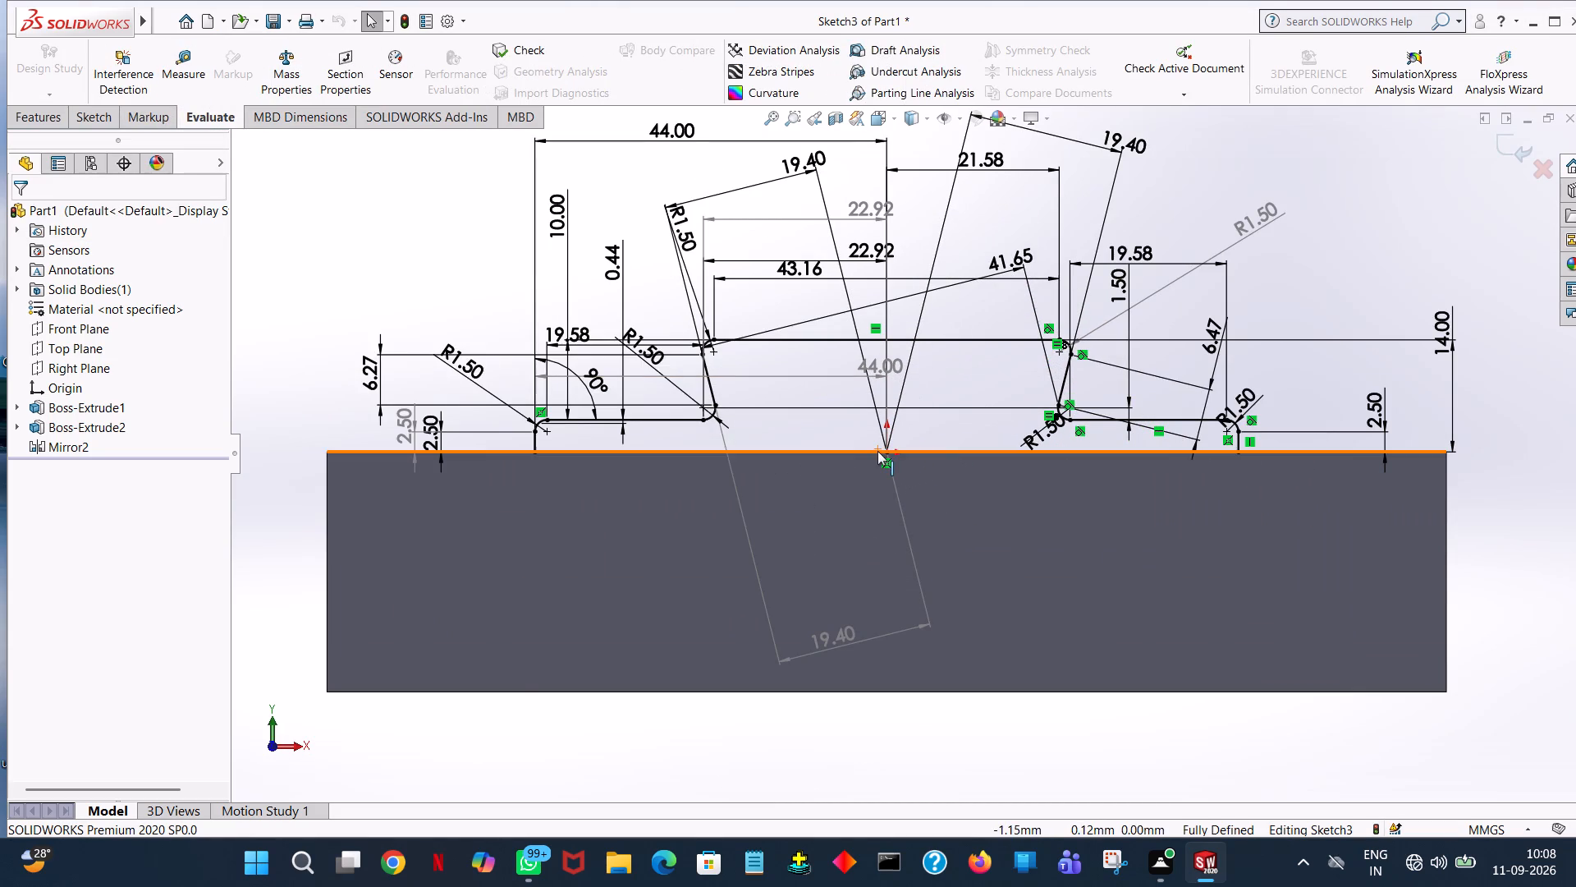
left_click(106, 123)
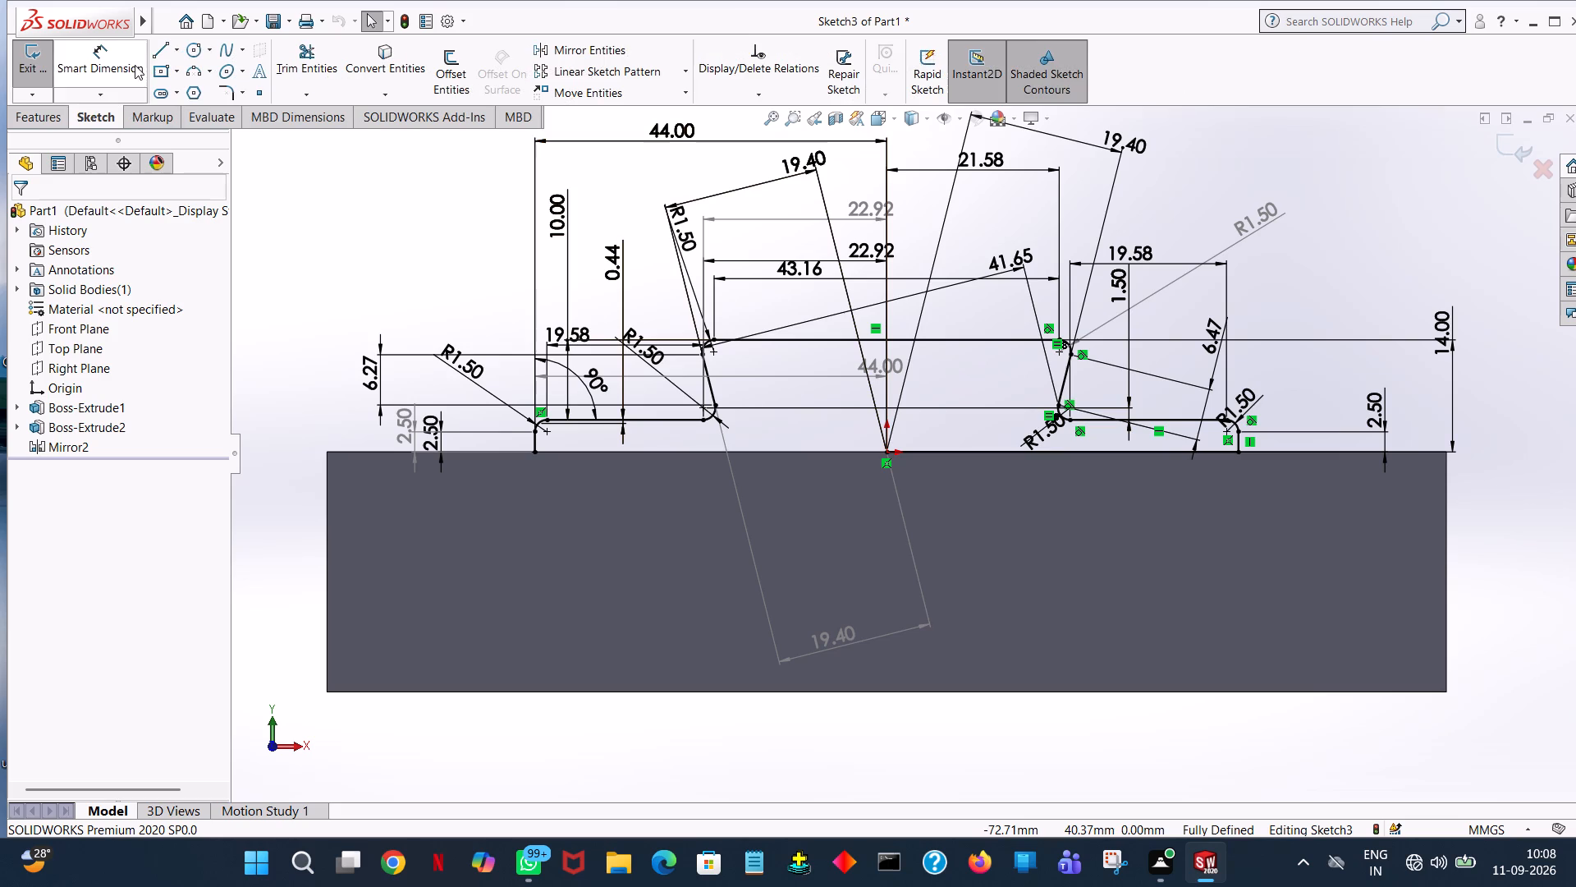
left_click(151, 48)
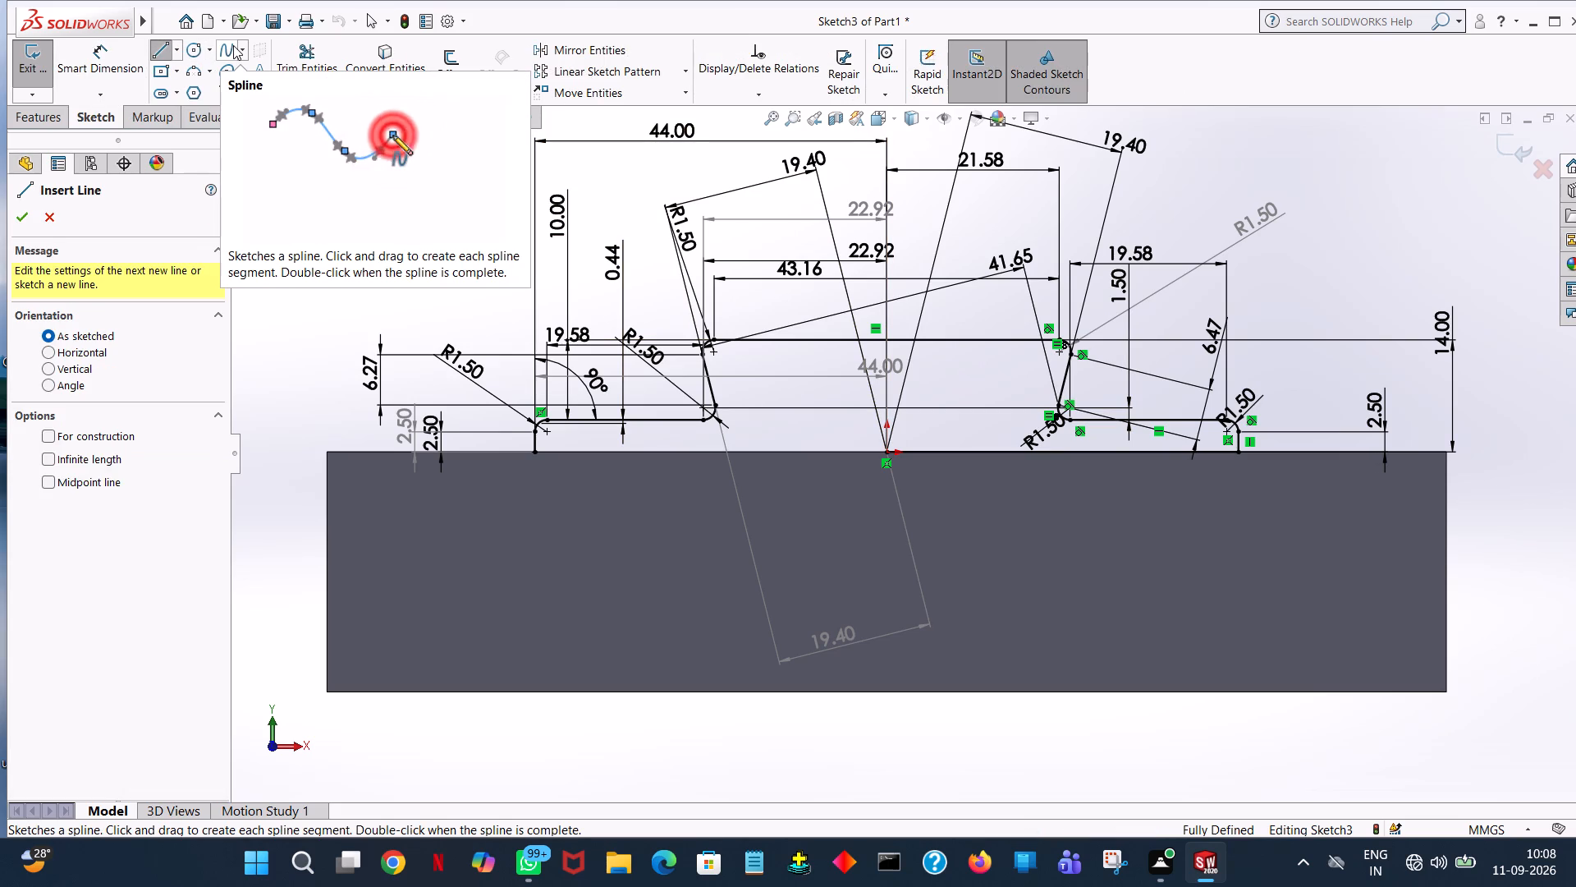
left_click(886, 453)
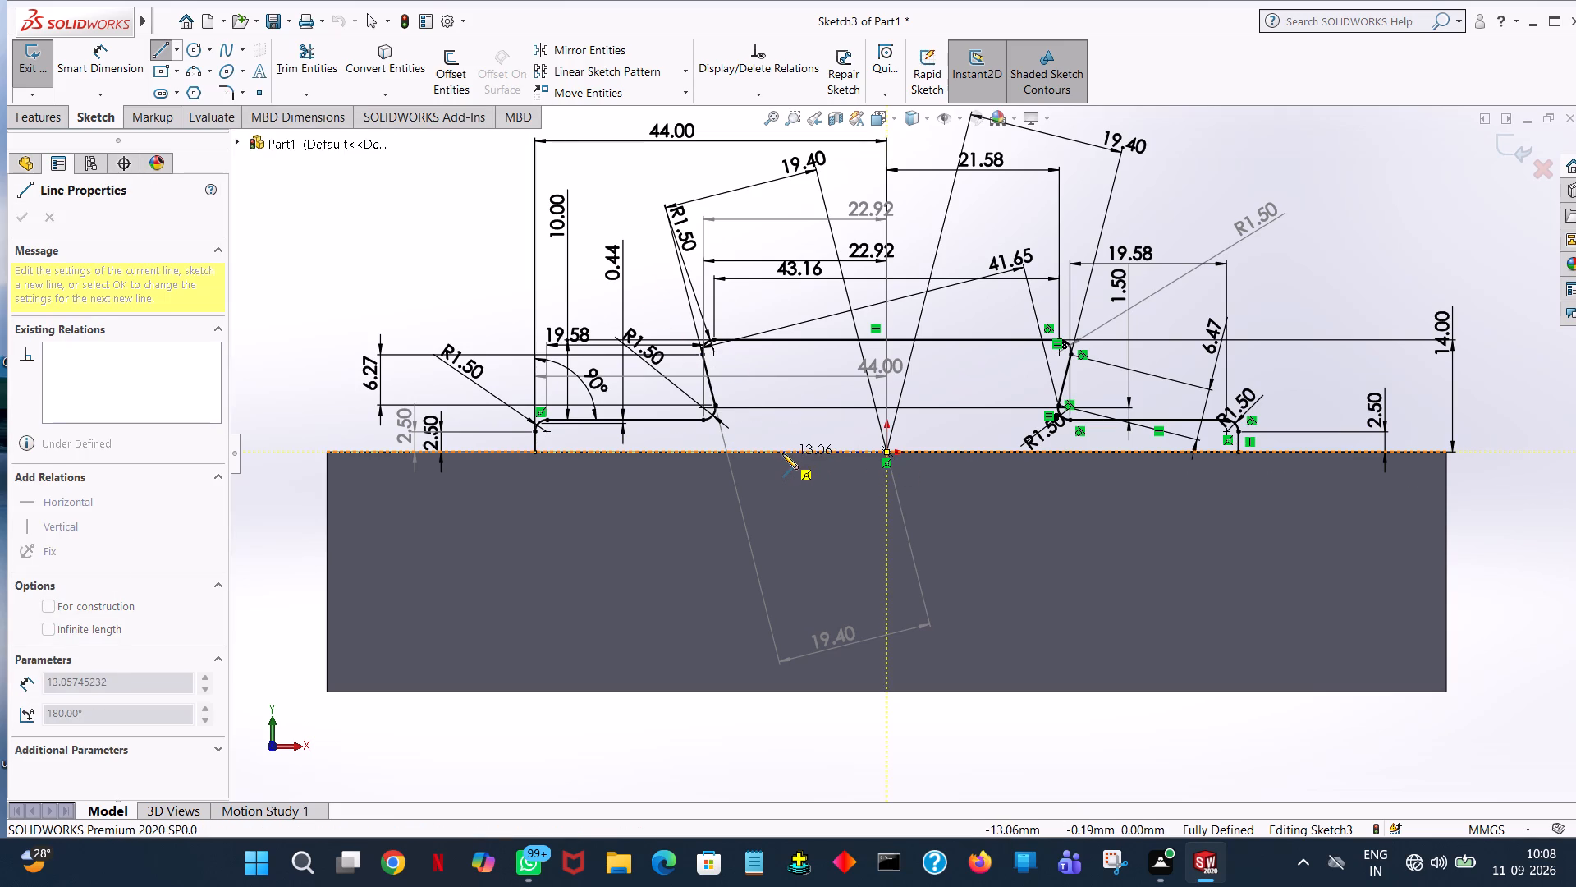
left_click(782, 452)
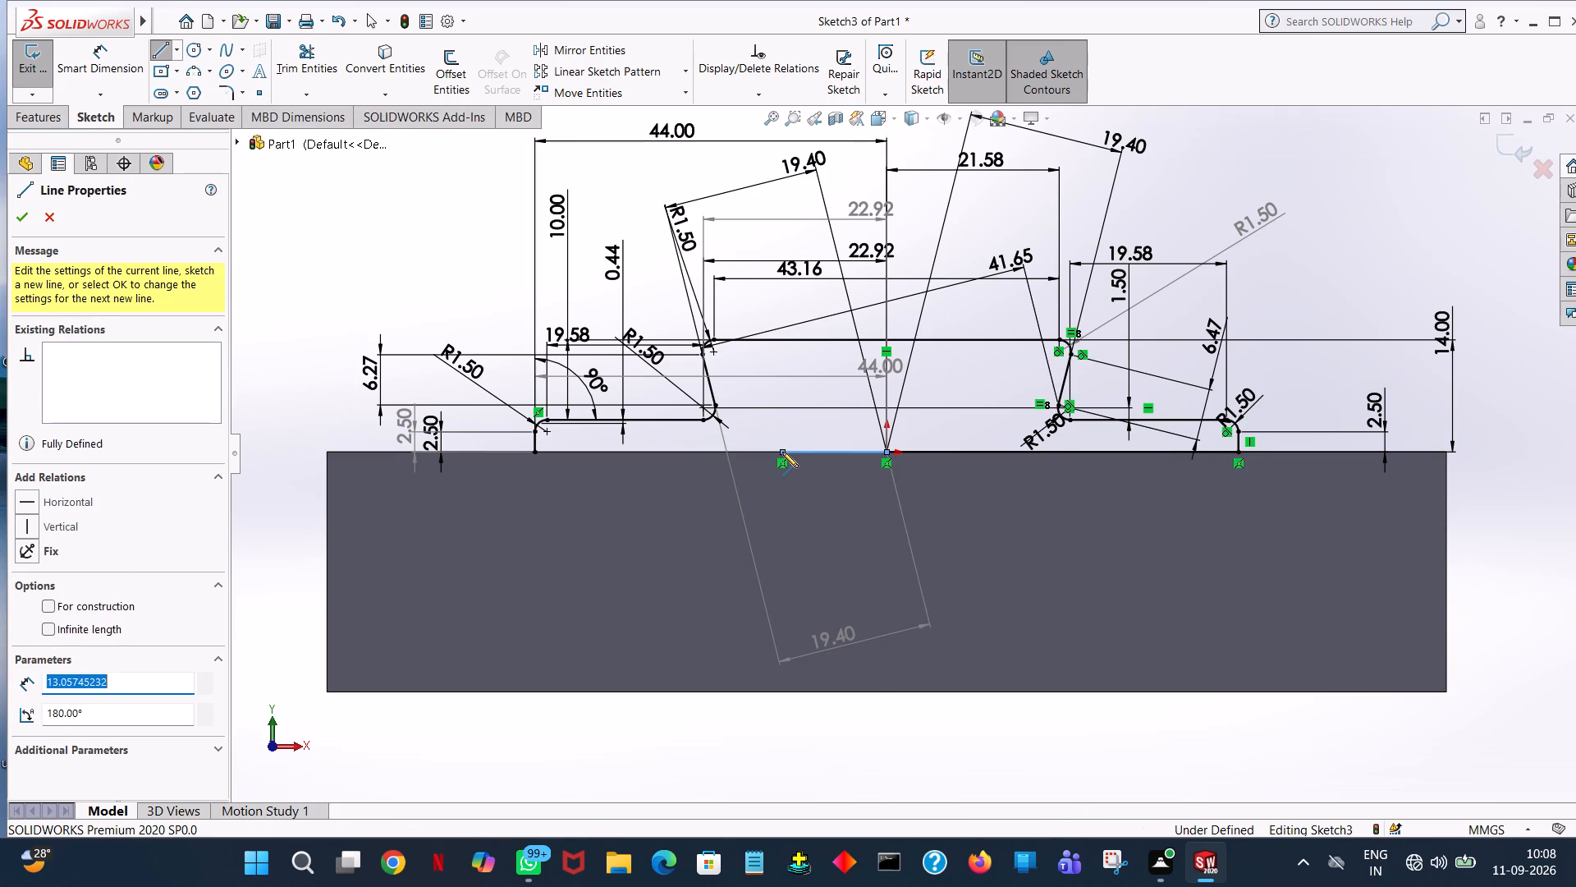
type("11")
key("Return")
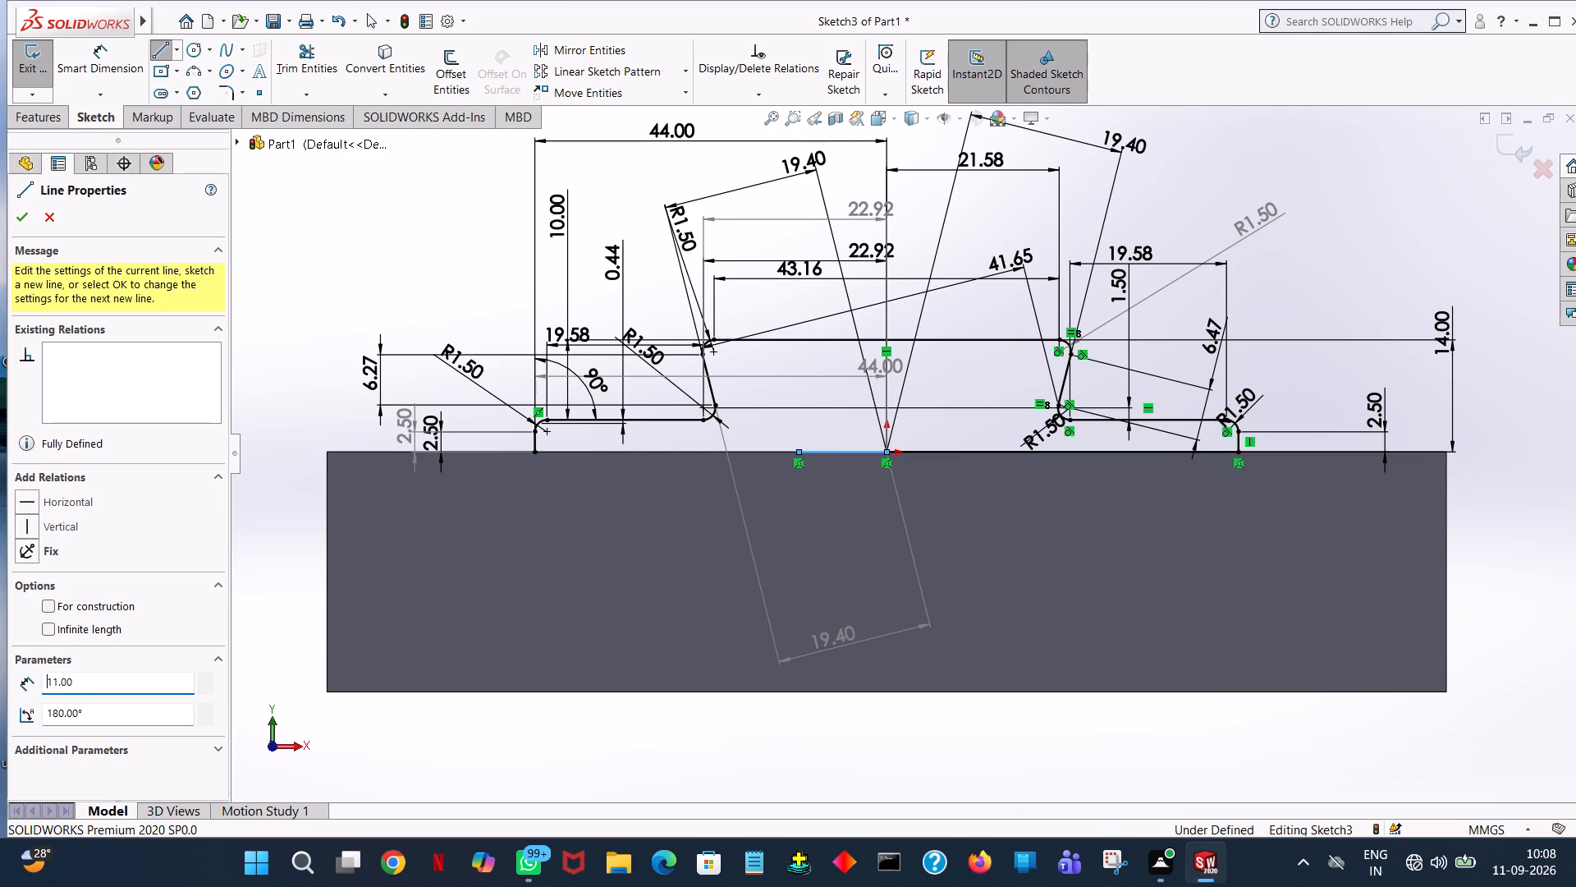
Complete a closed 22 mm wide rectangle from that line's end, reaching the profile's top line and returning along the block's edge.
left_click(798, 340)
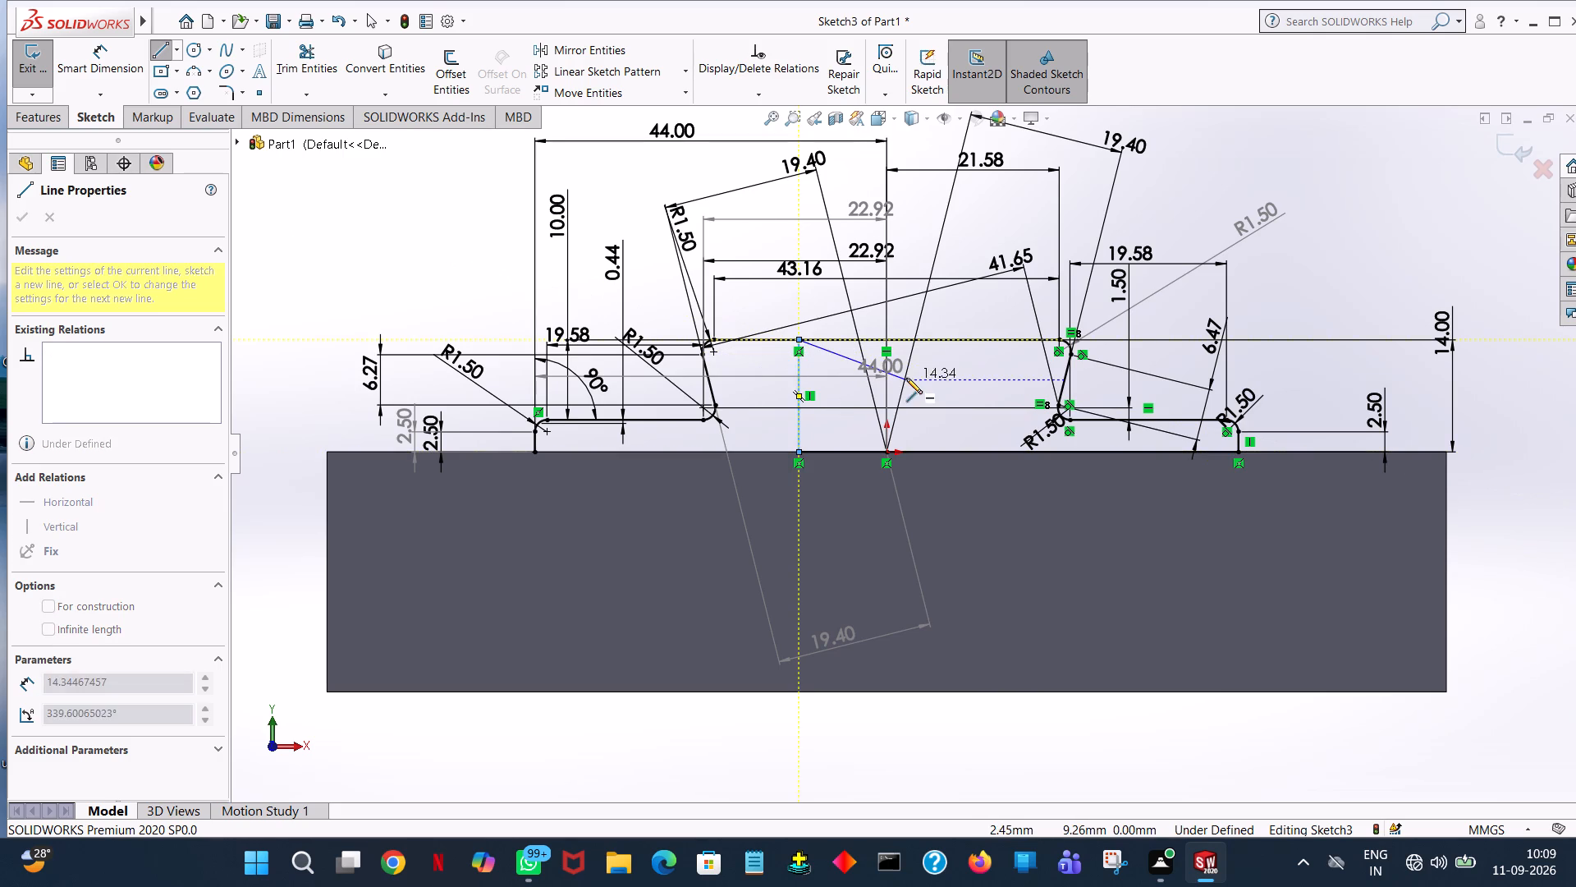
left_click(932, 339)
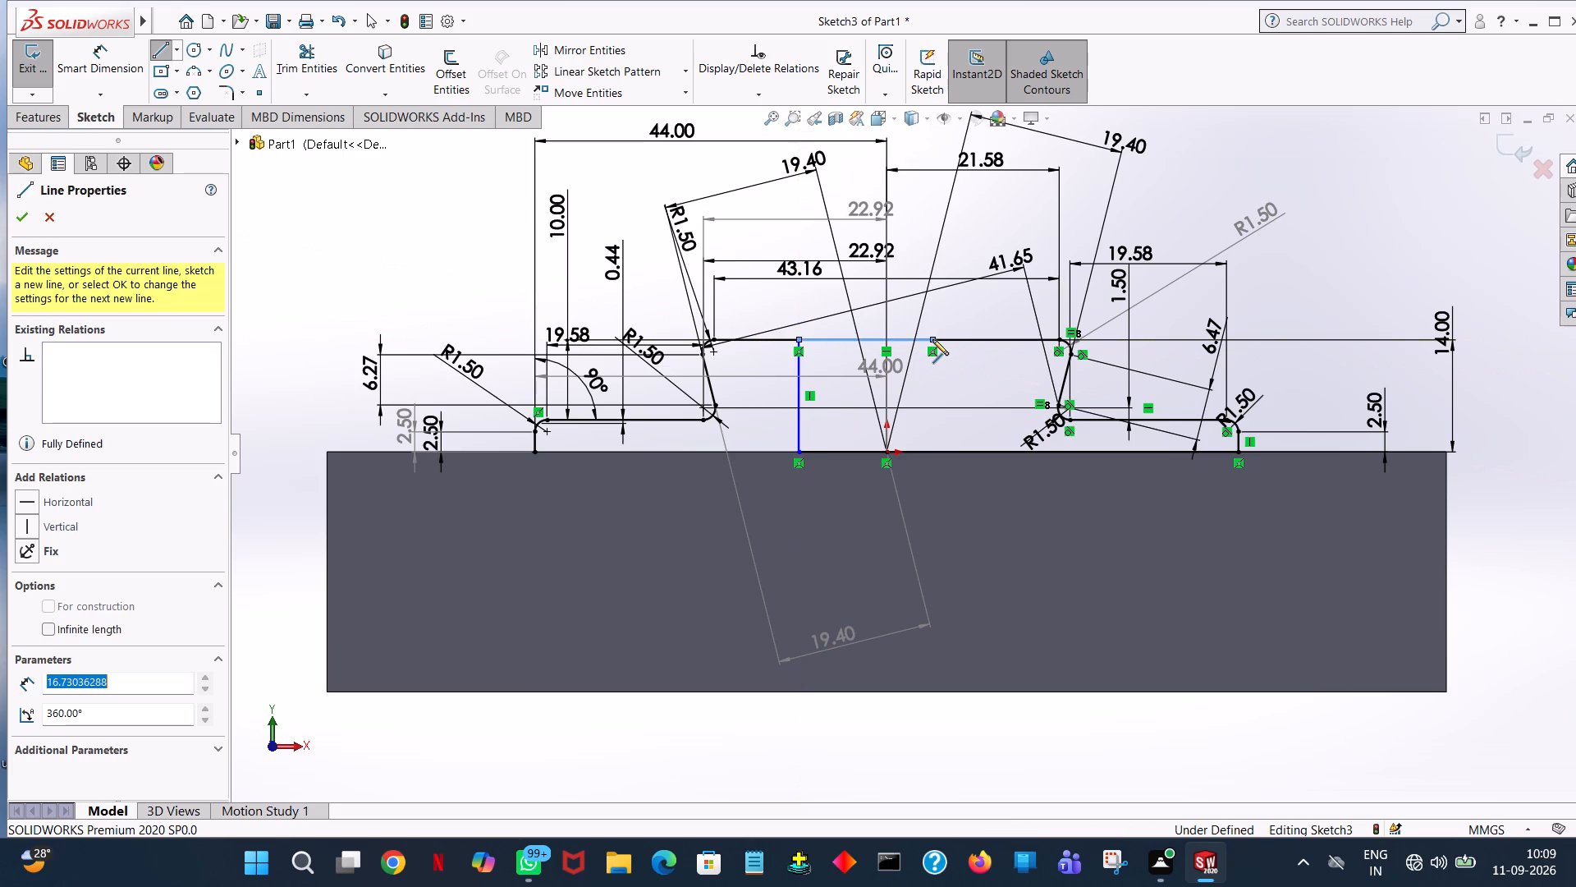
type("22")
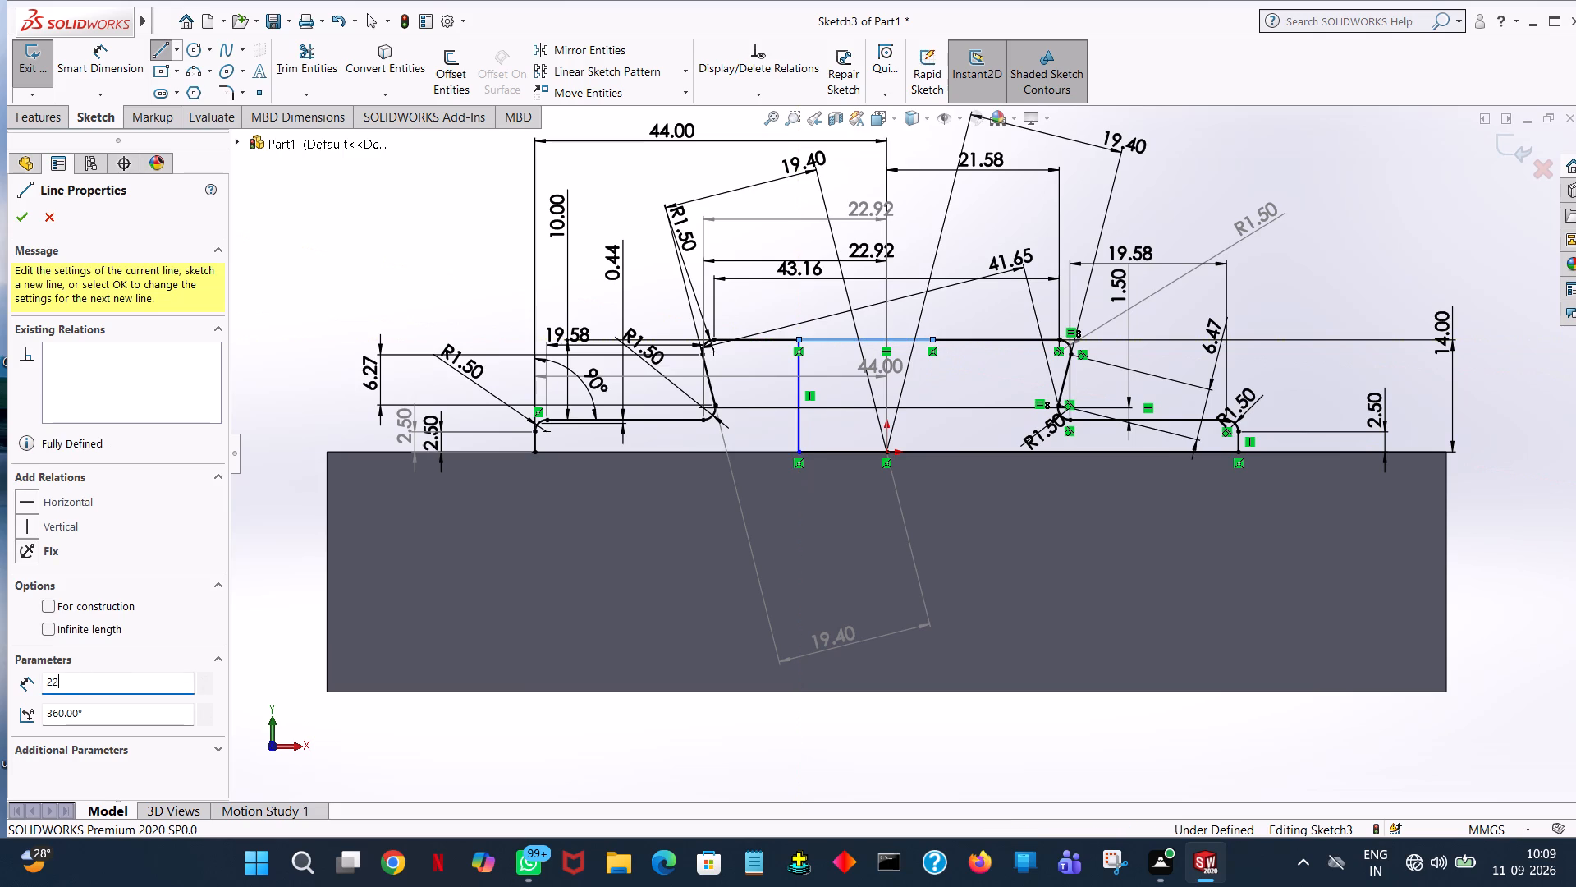
key("Return")
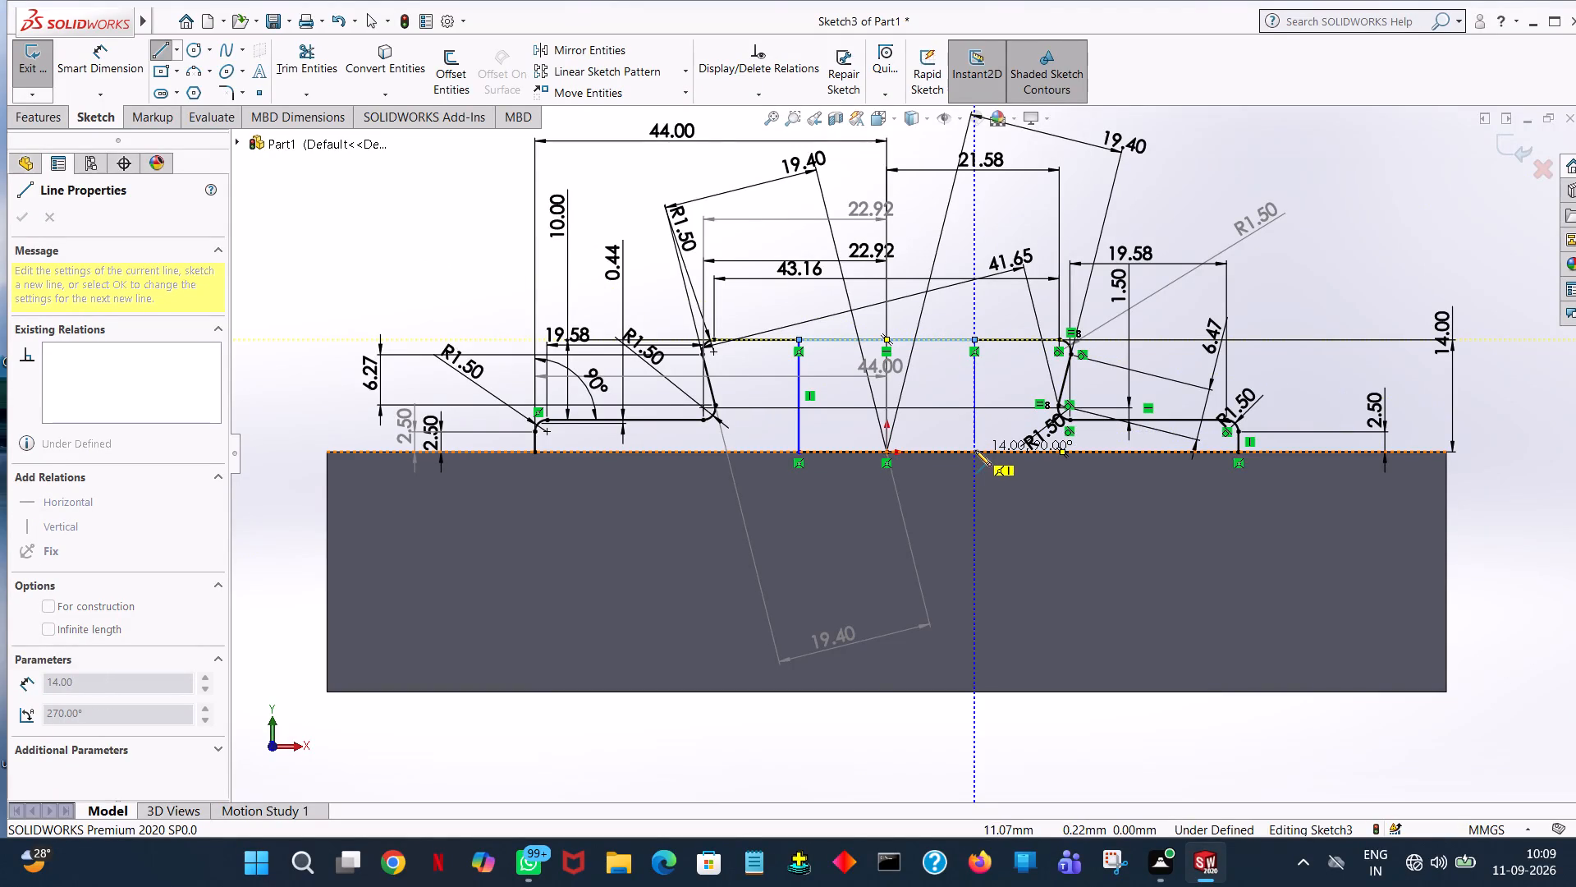
left_click(975, 451)
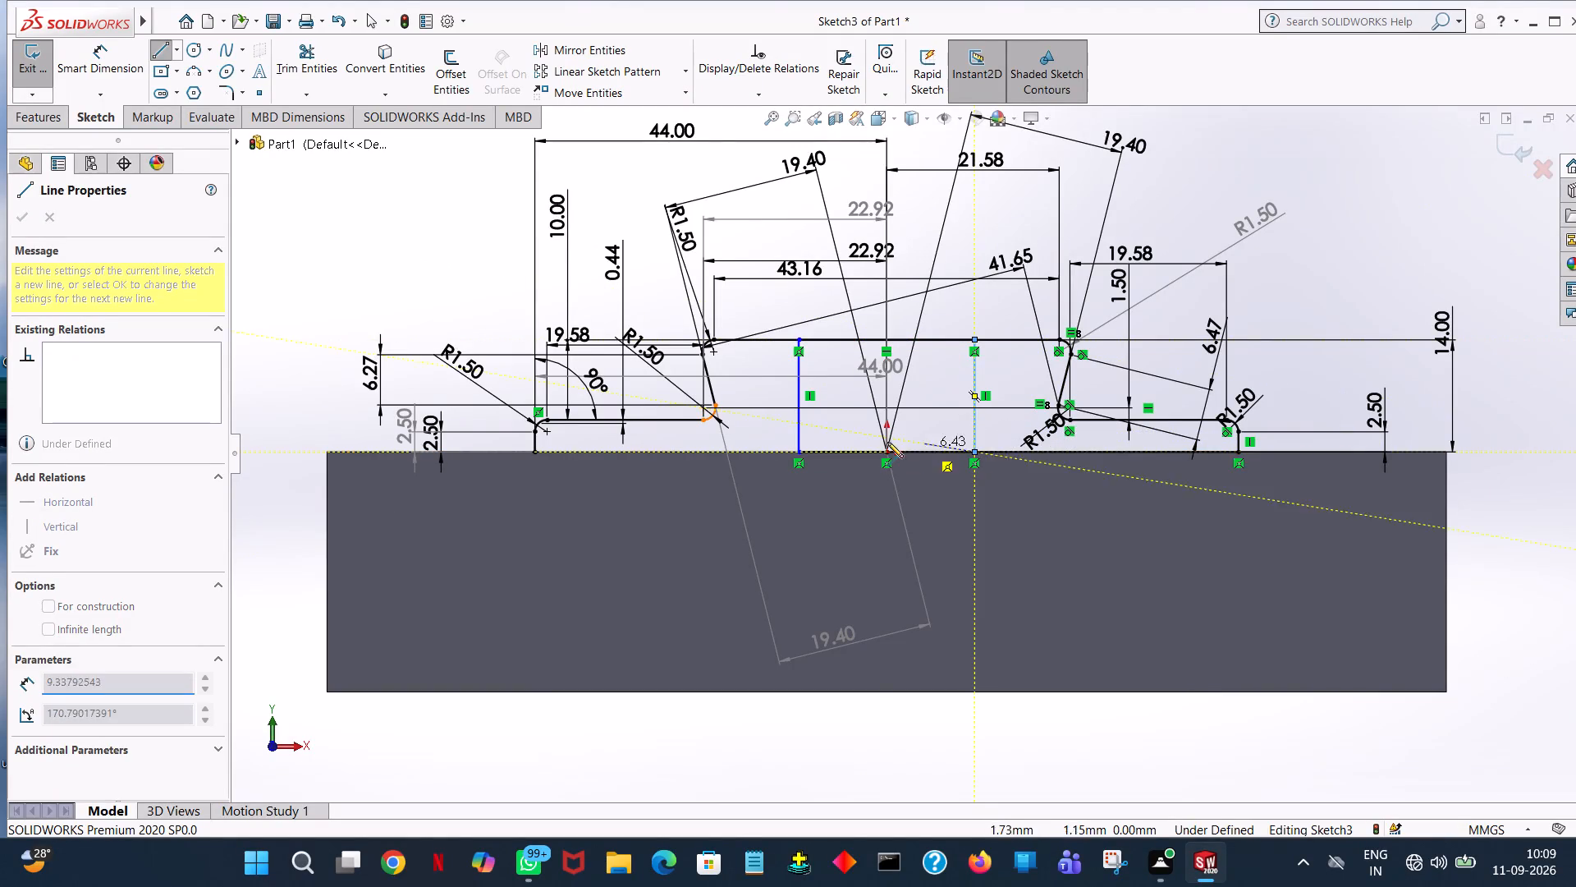
left_click(799, 453)
right_click(799, 453)
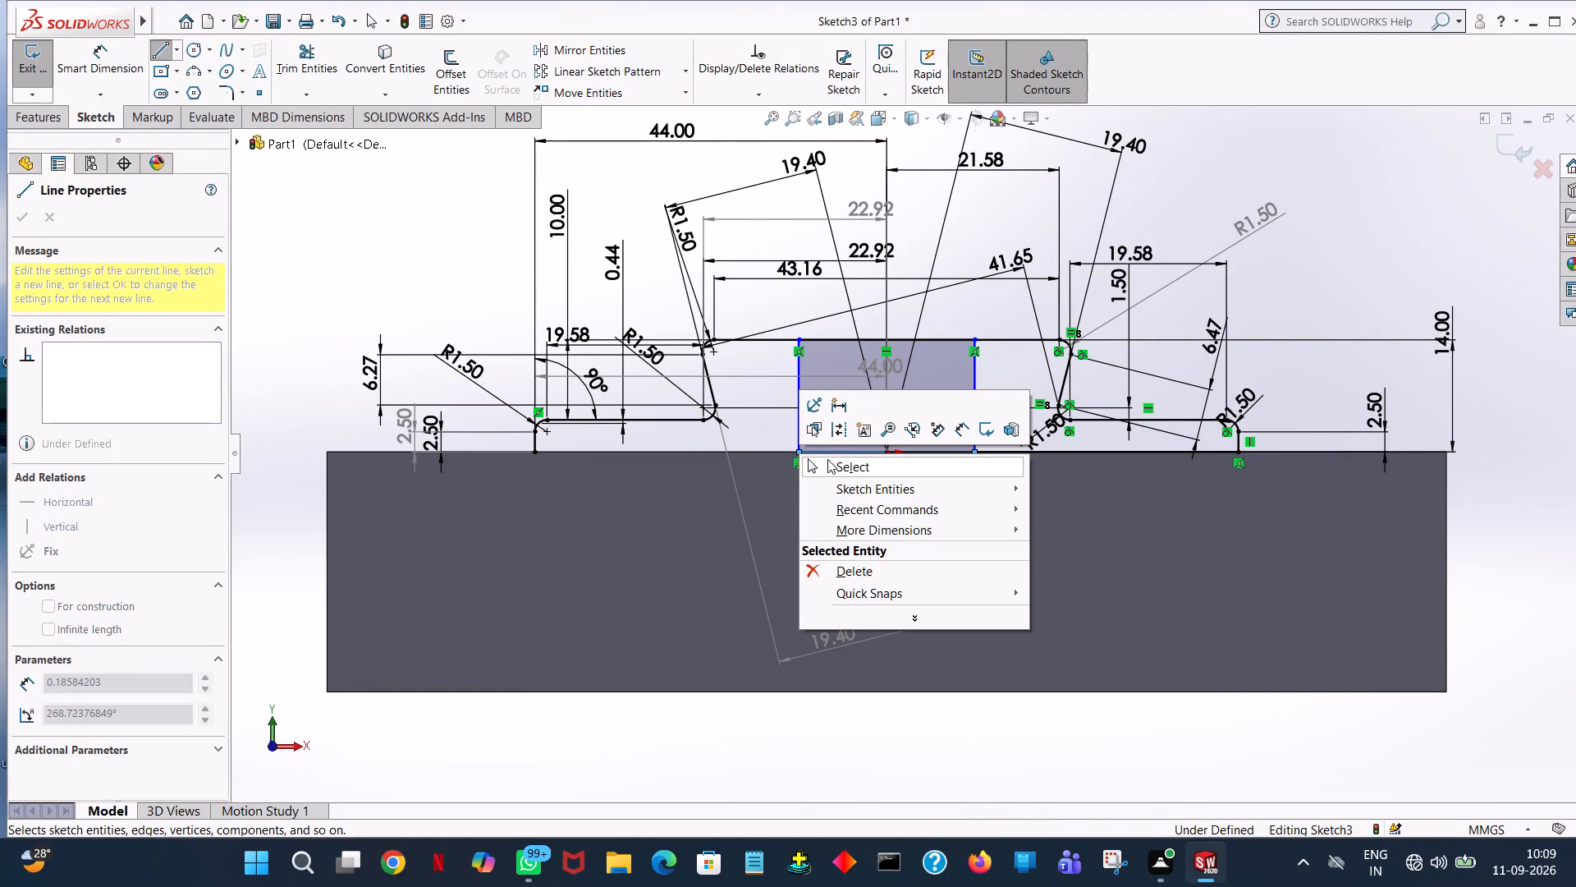
left_click(836, 467)
left_click(1313, 255)
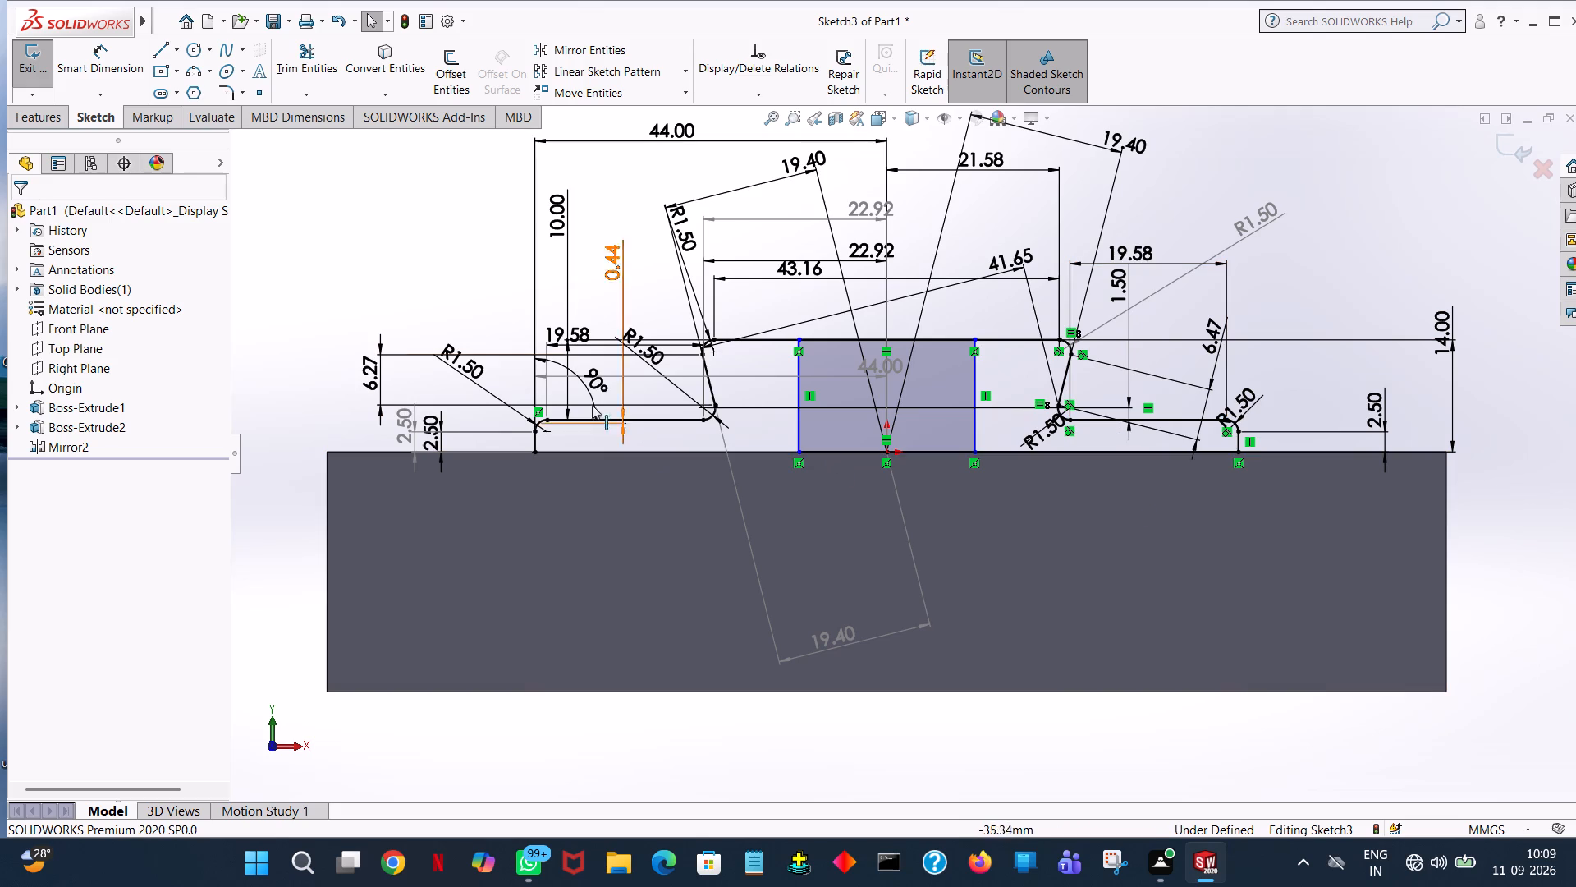
Close the profile's base with a 33 mm horizontal line from the mirrored outer vertical line's foot to the rectangle's nearest lower corner.
left_click(156, 55)
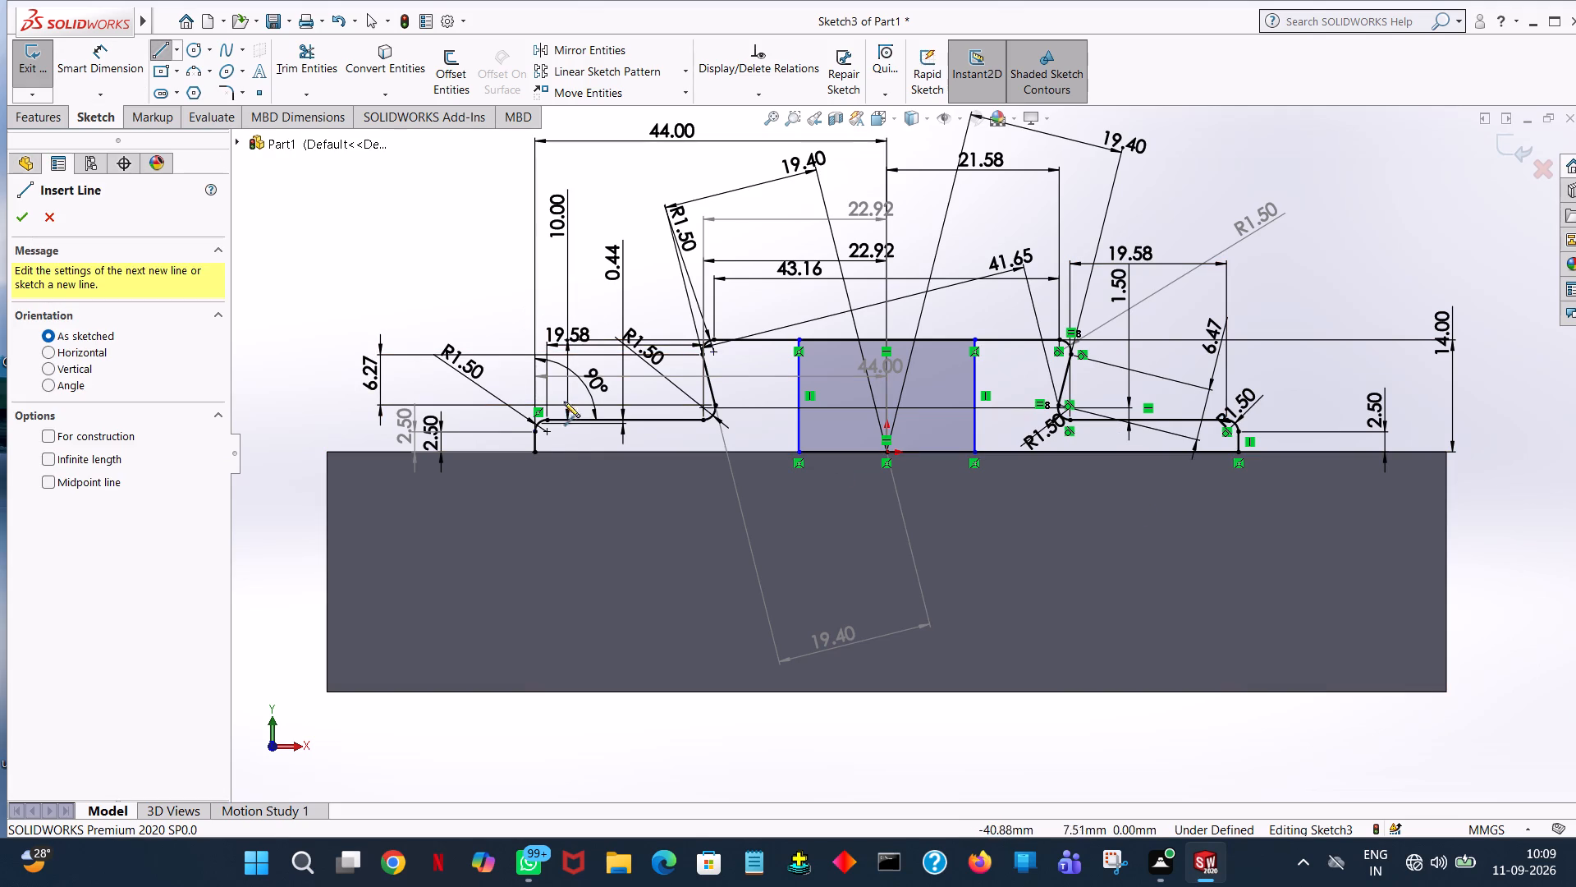
left_click(535, 453)
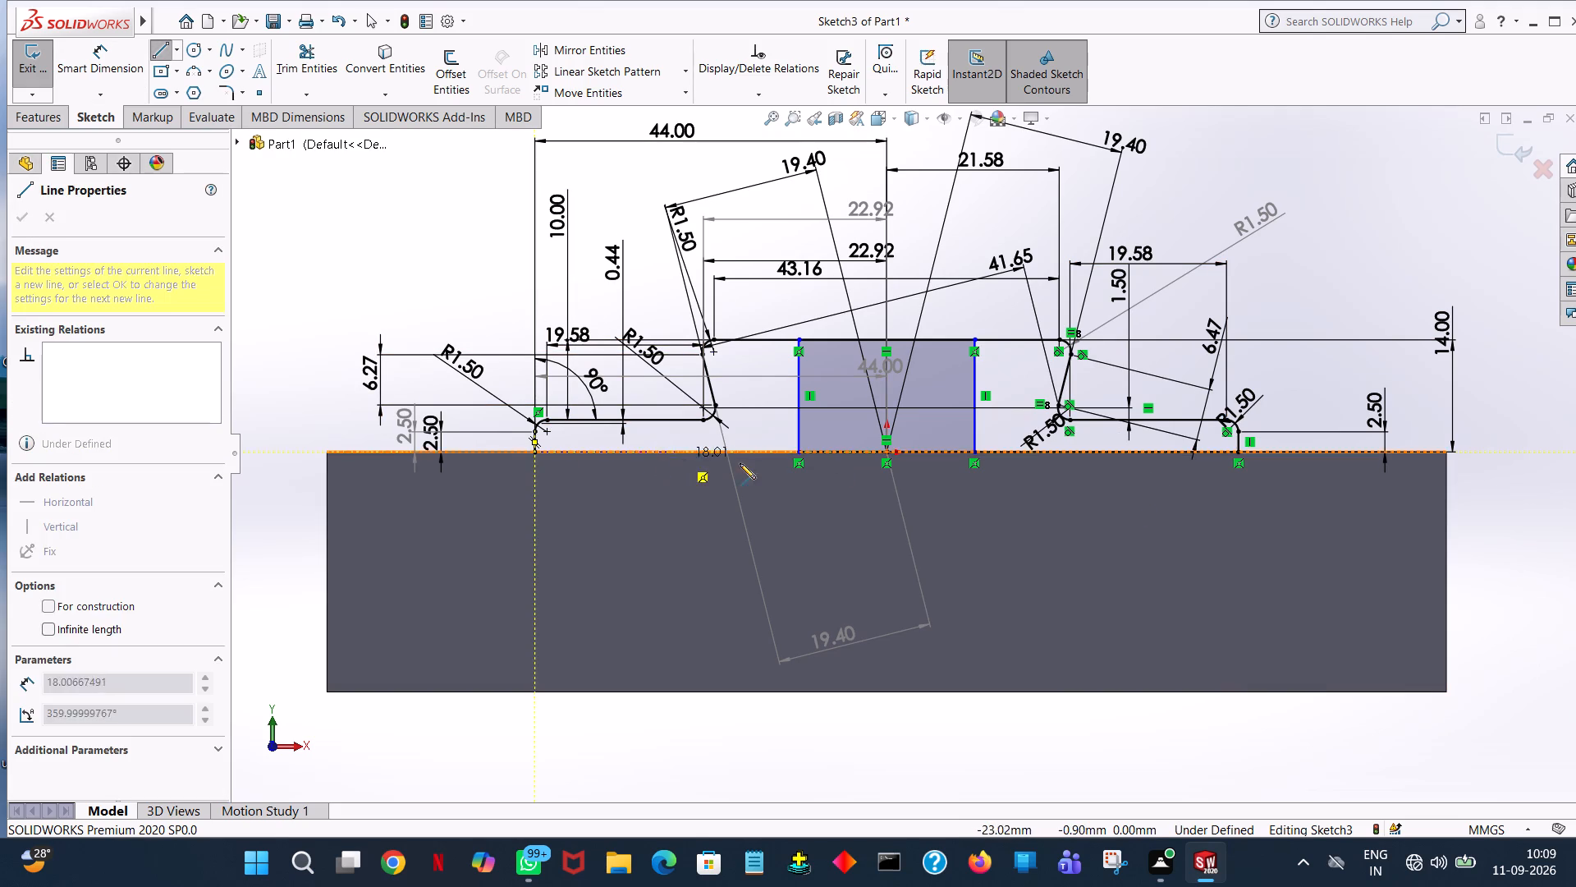
left_click(797, 453)
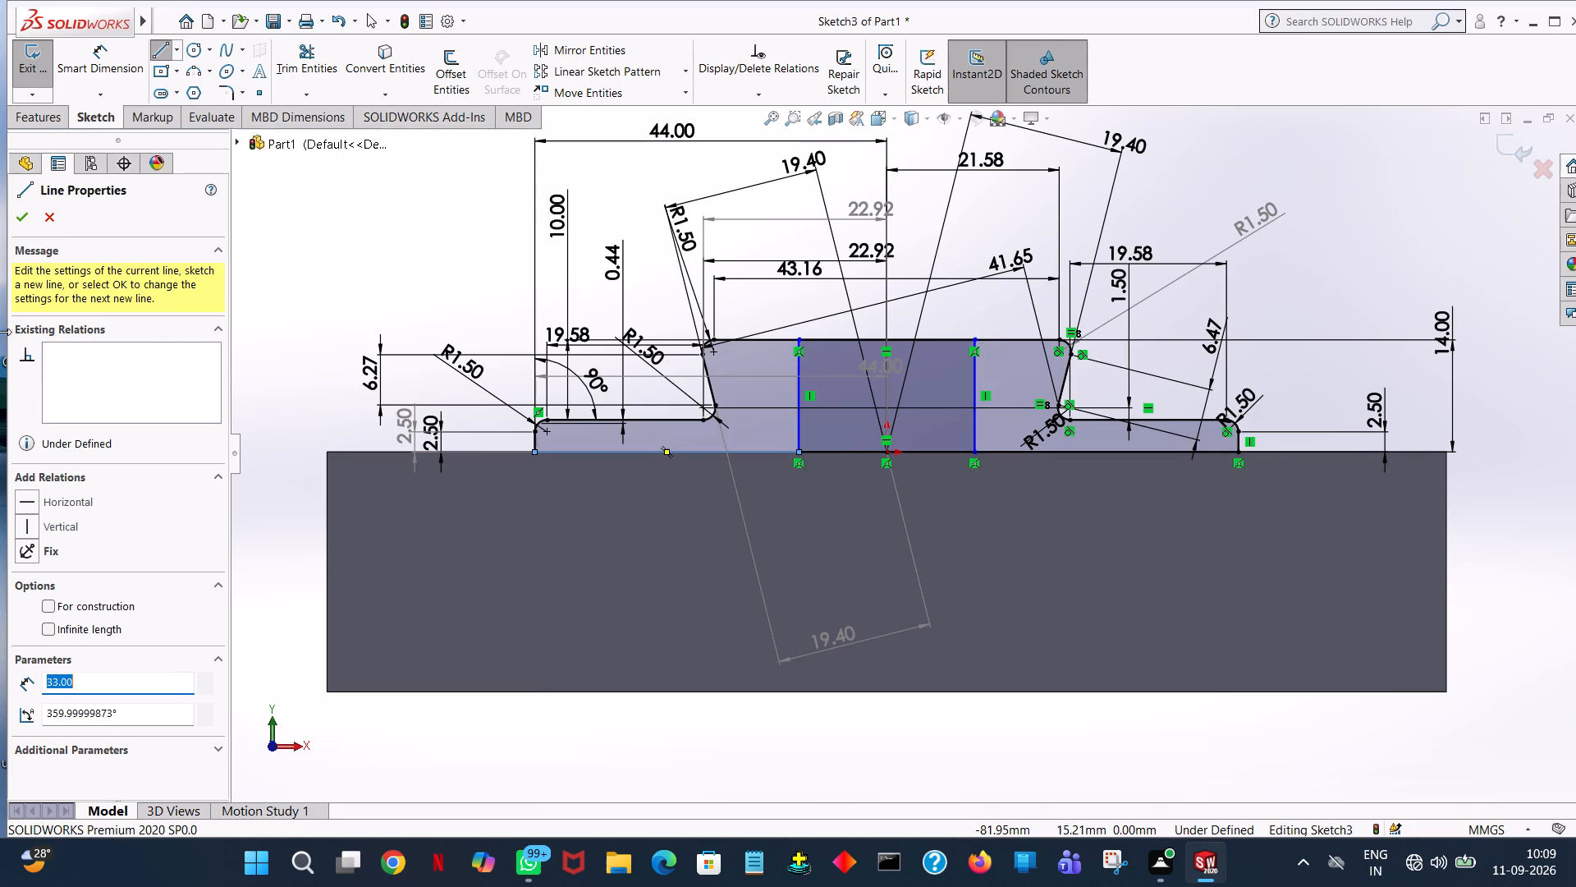
left_click(22, 218)
Extrude the two profile regions flanking the central rectangle 165 mm back along the block, merging the result.
left_click(26, 124)
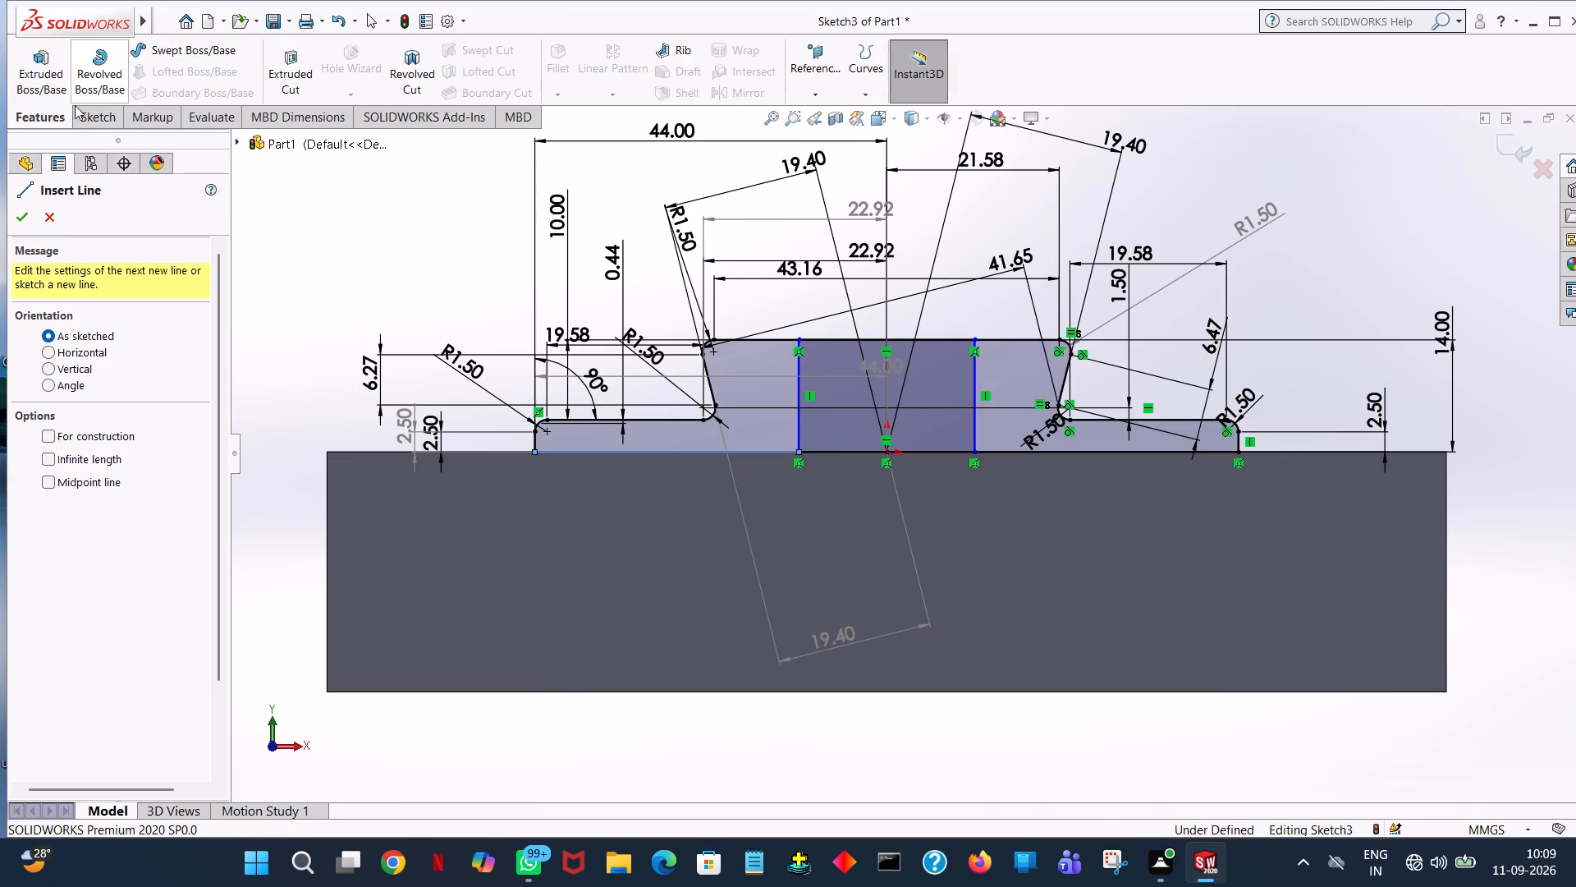
left_click(27, 74)
middle_click_drag(1453, 250, 1428, 252)
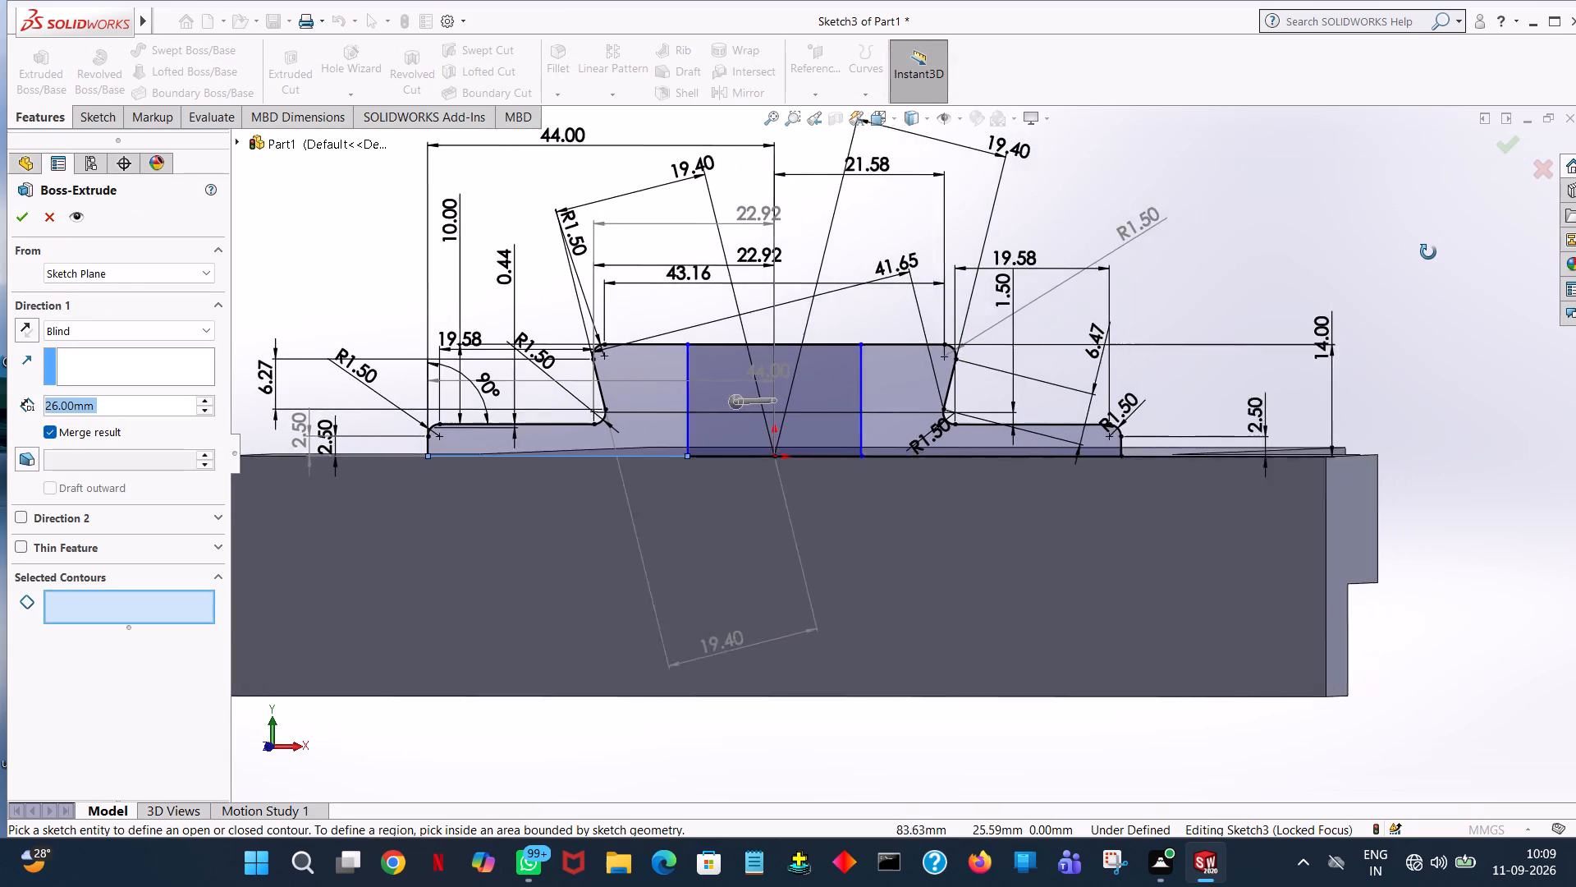
middle_click_drag(1428, 252, 1429, 288)
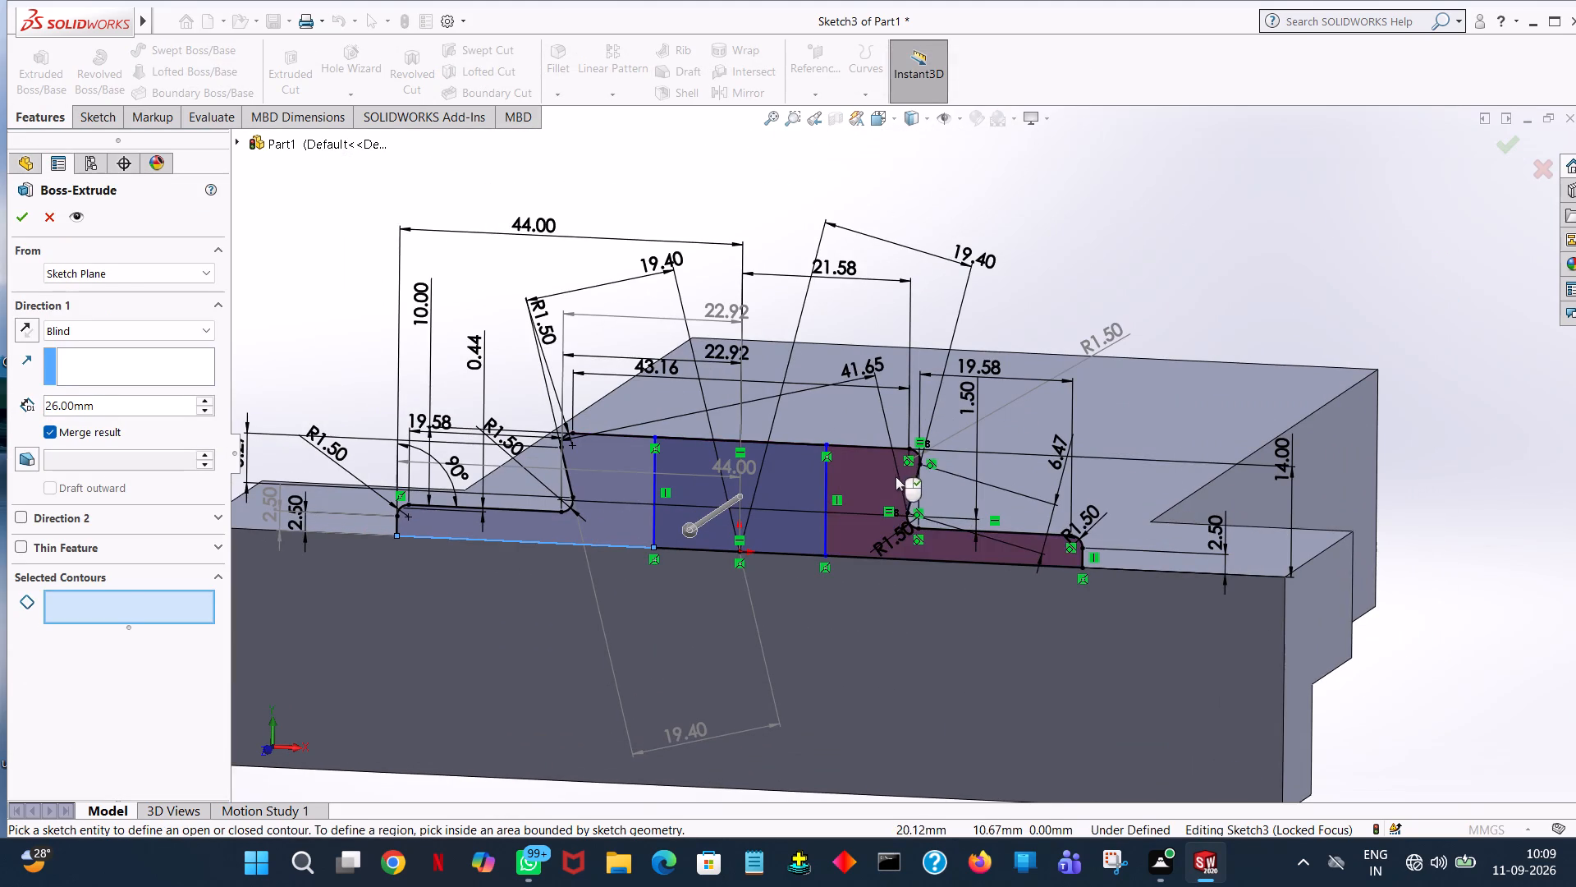
left_click(892, 478)
left_click(622, 495)
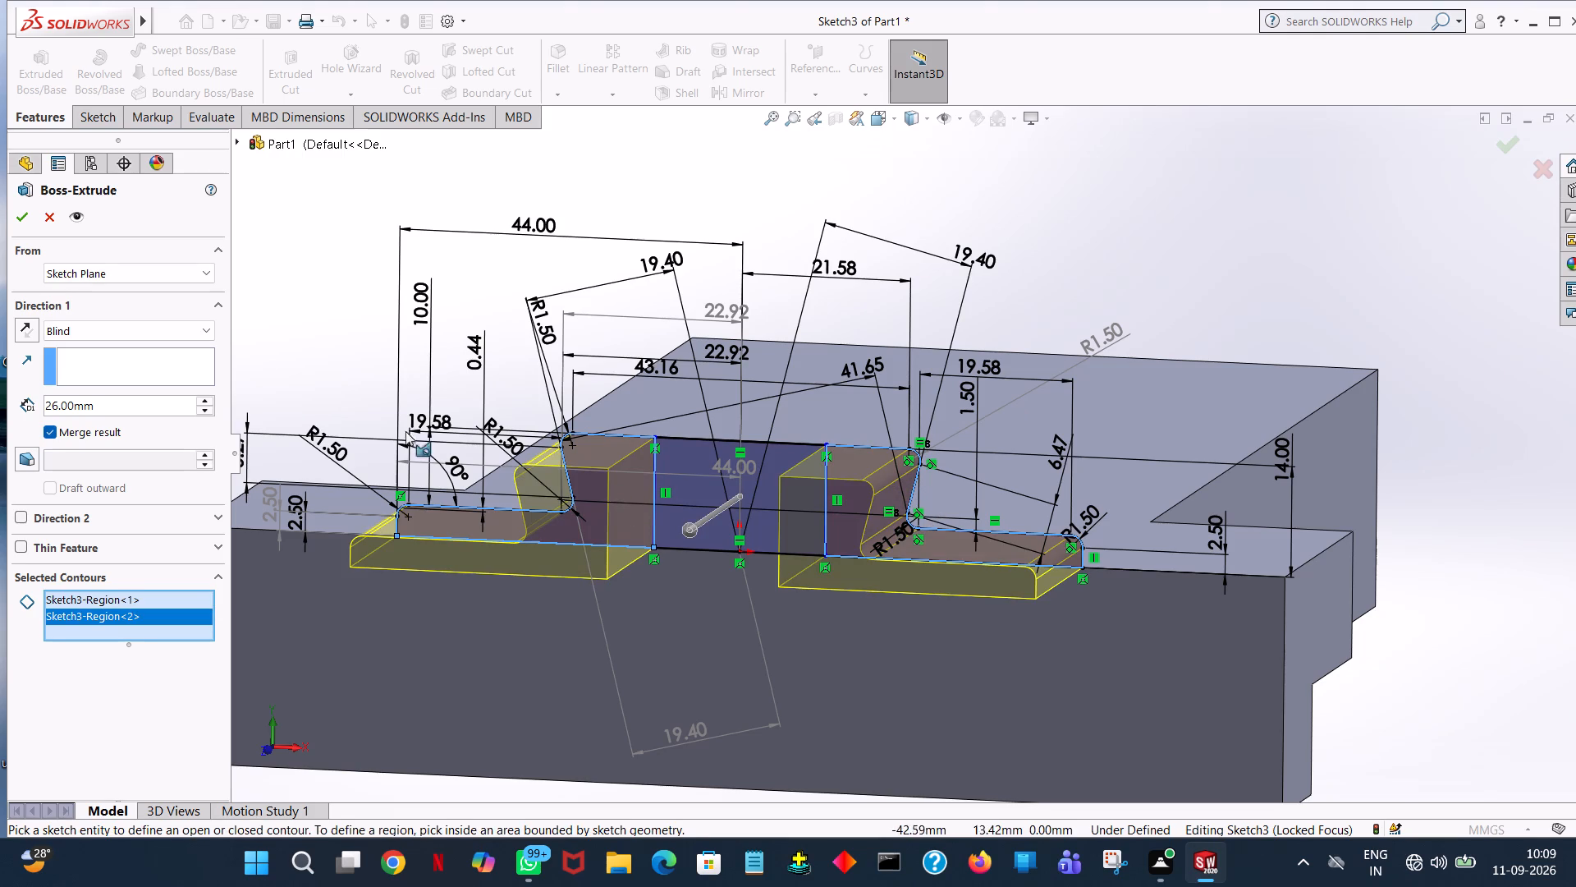
left_click(687, 530)
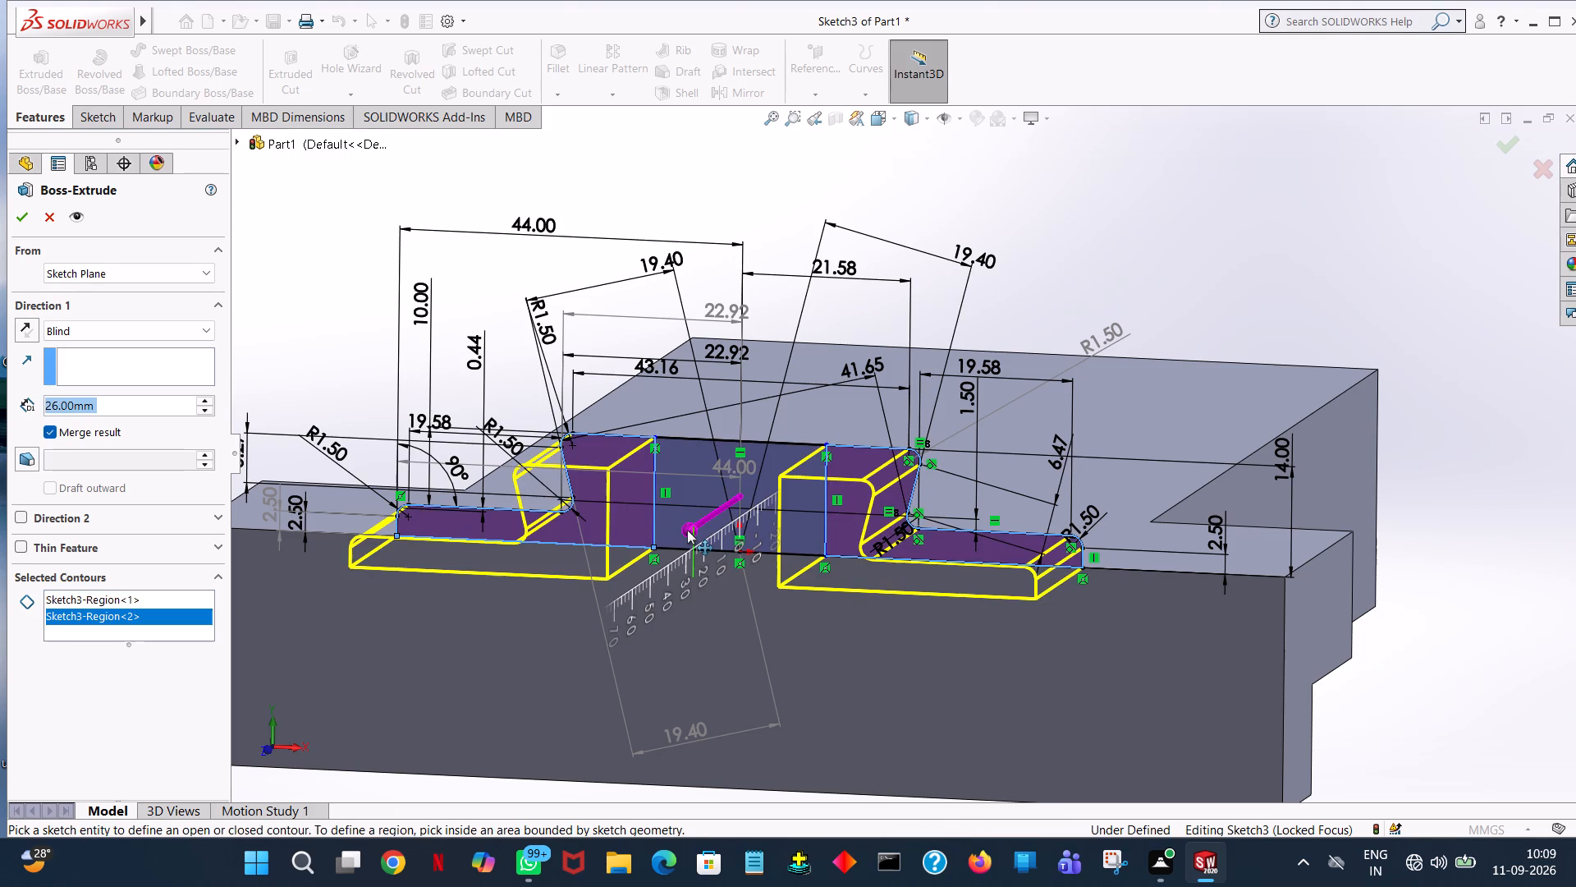
left_click(1066, 503)
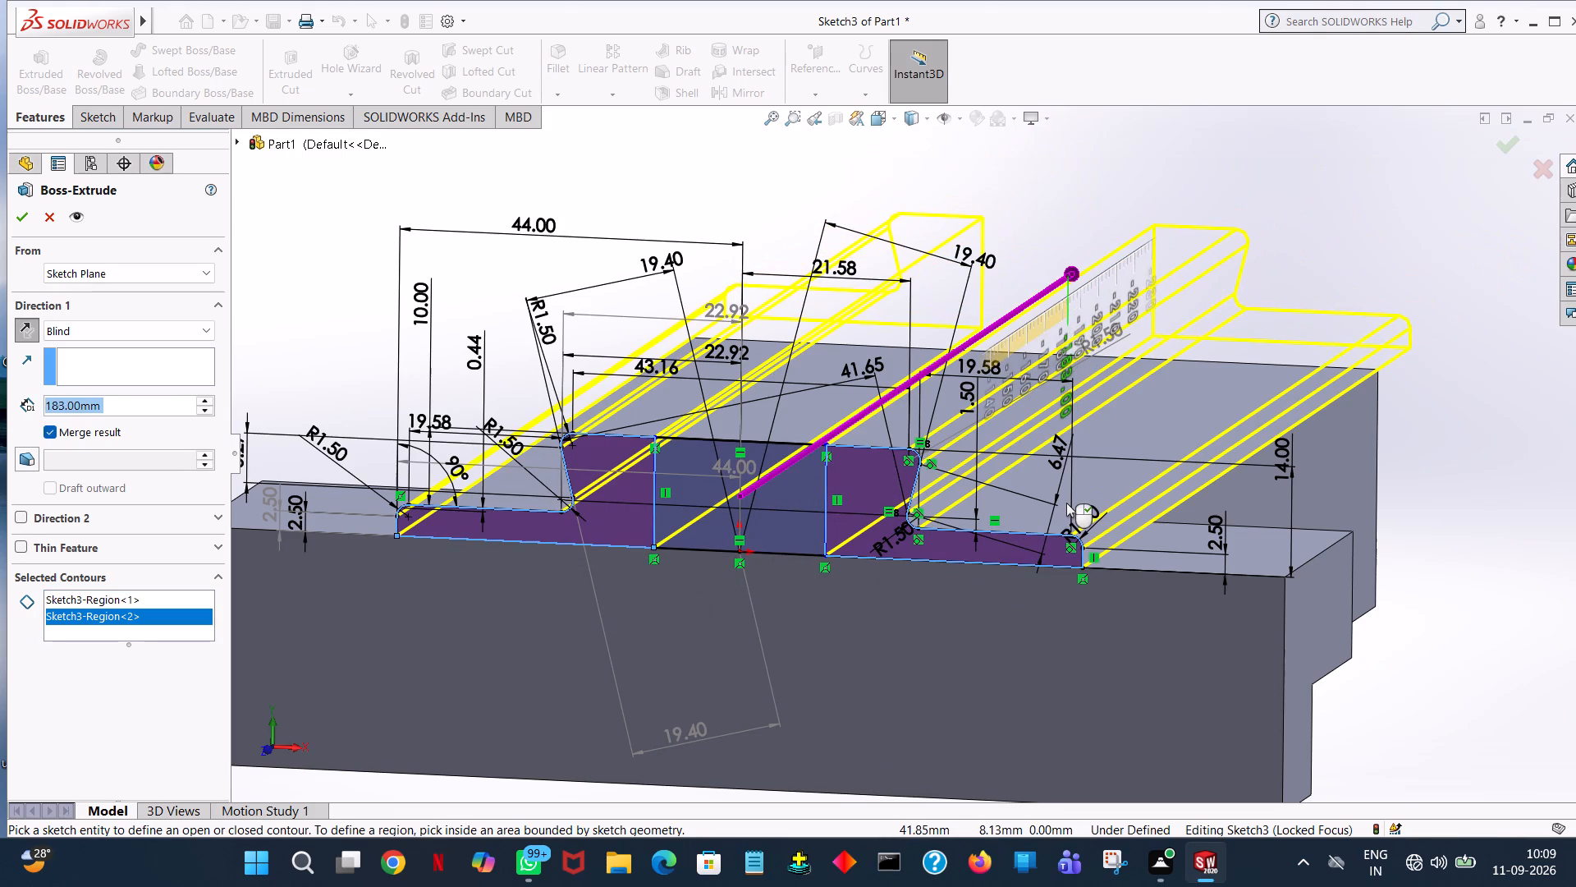
double_click(113, 407)
type("165")
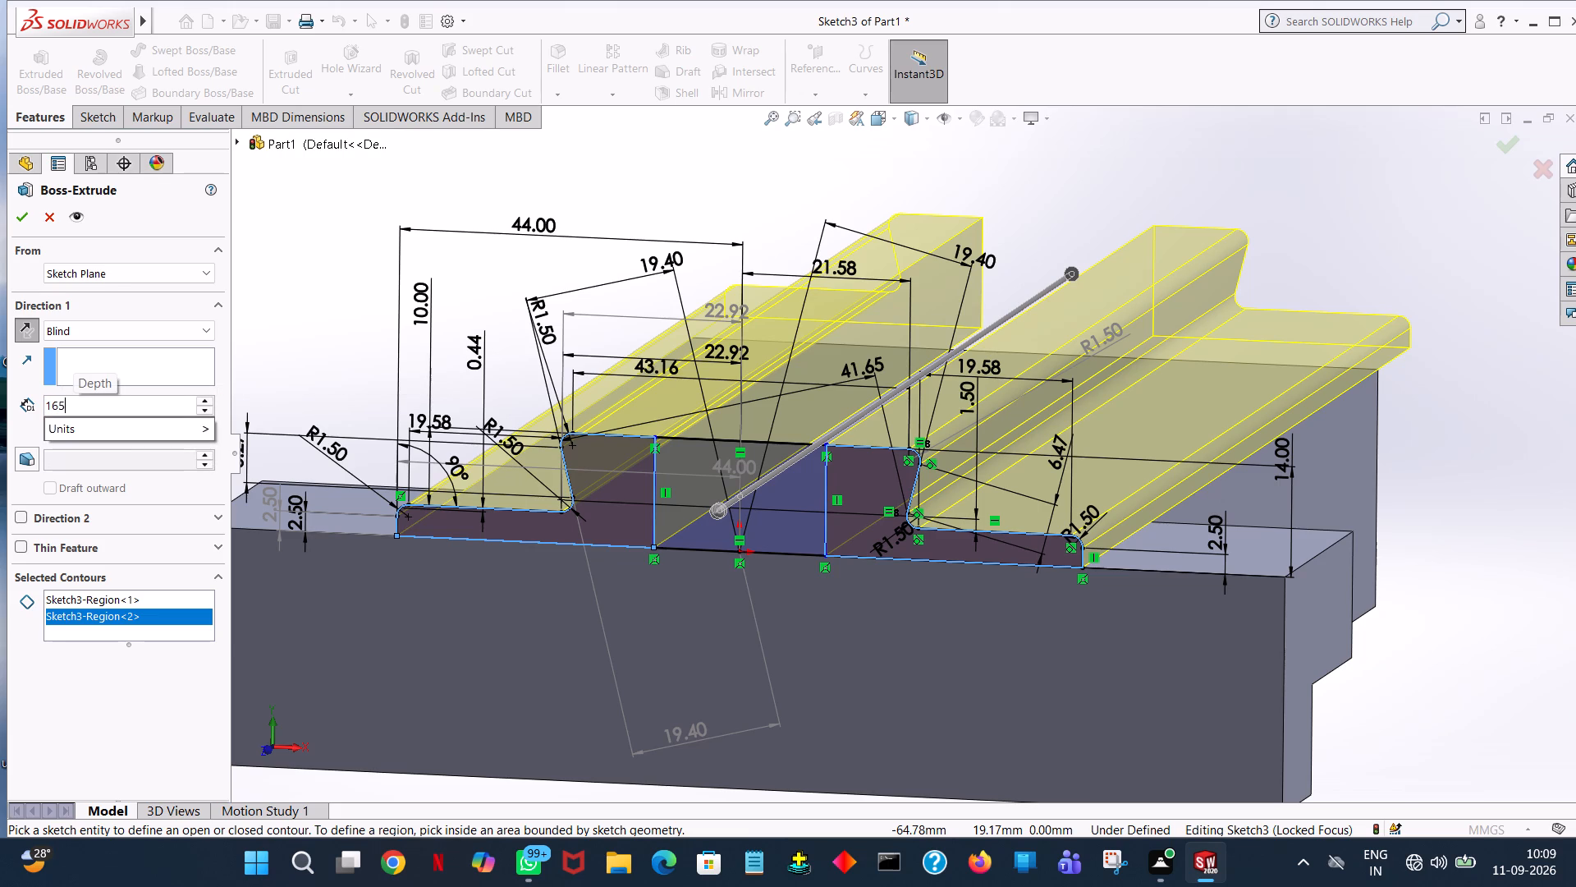
left_click(25, 218)
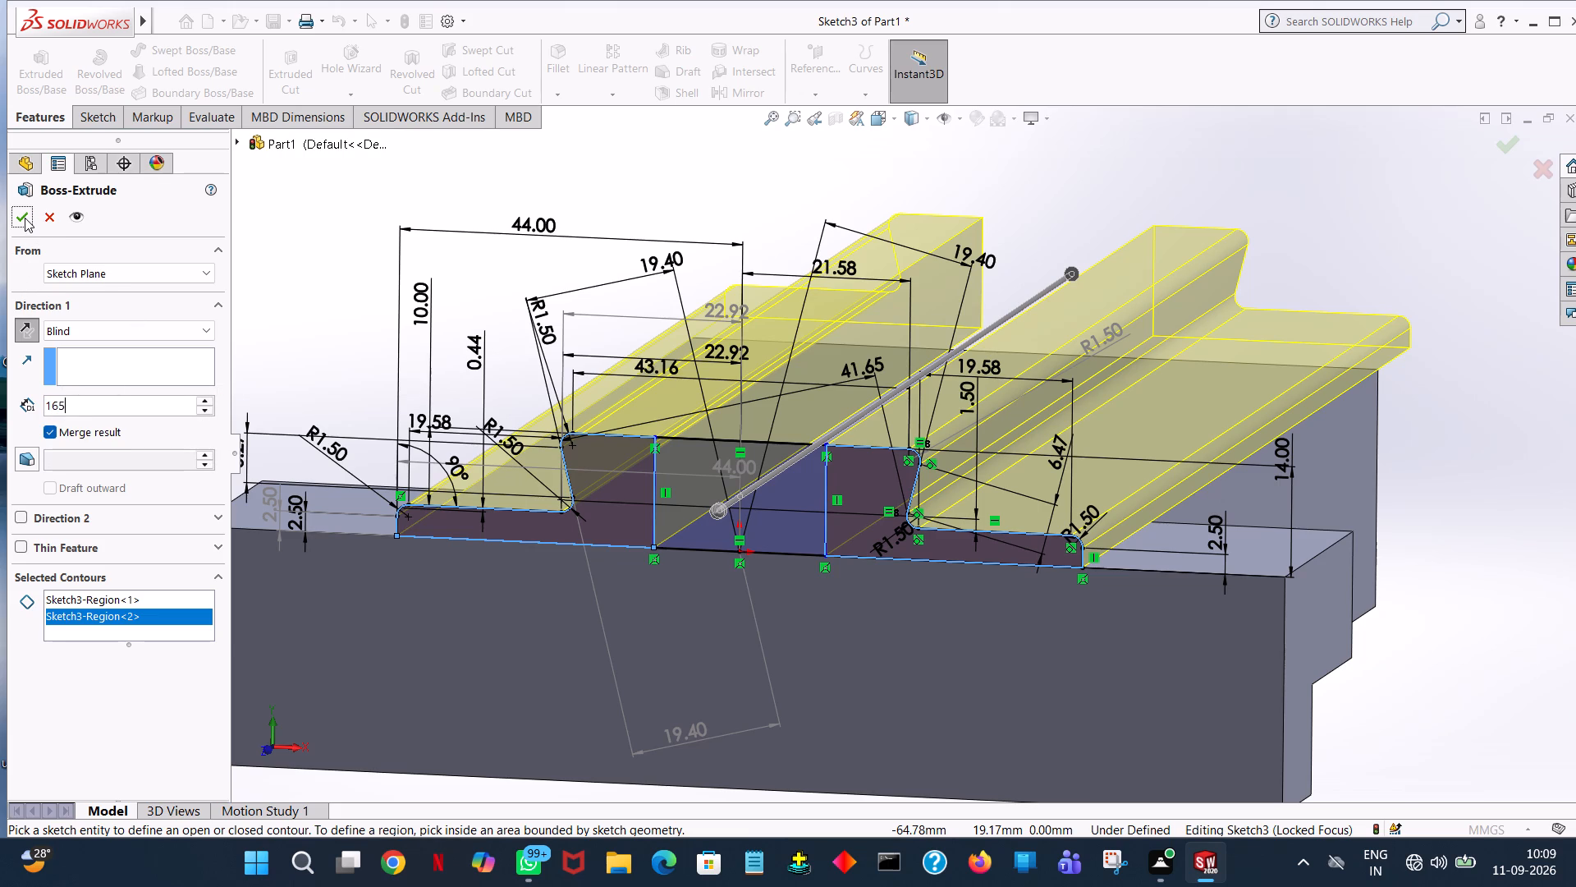
left_click(25, 218)
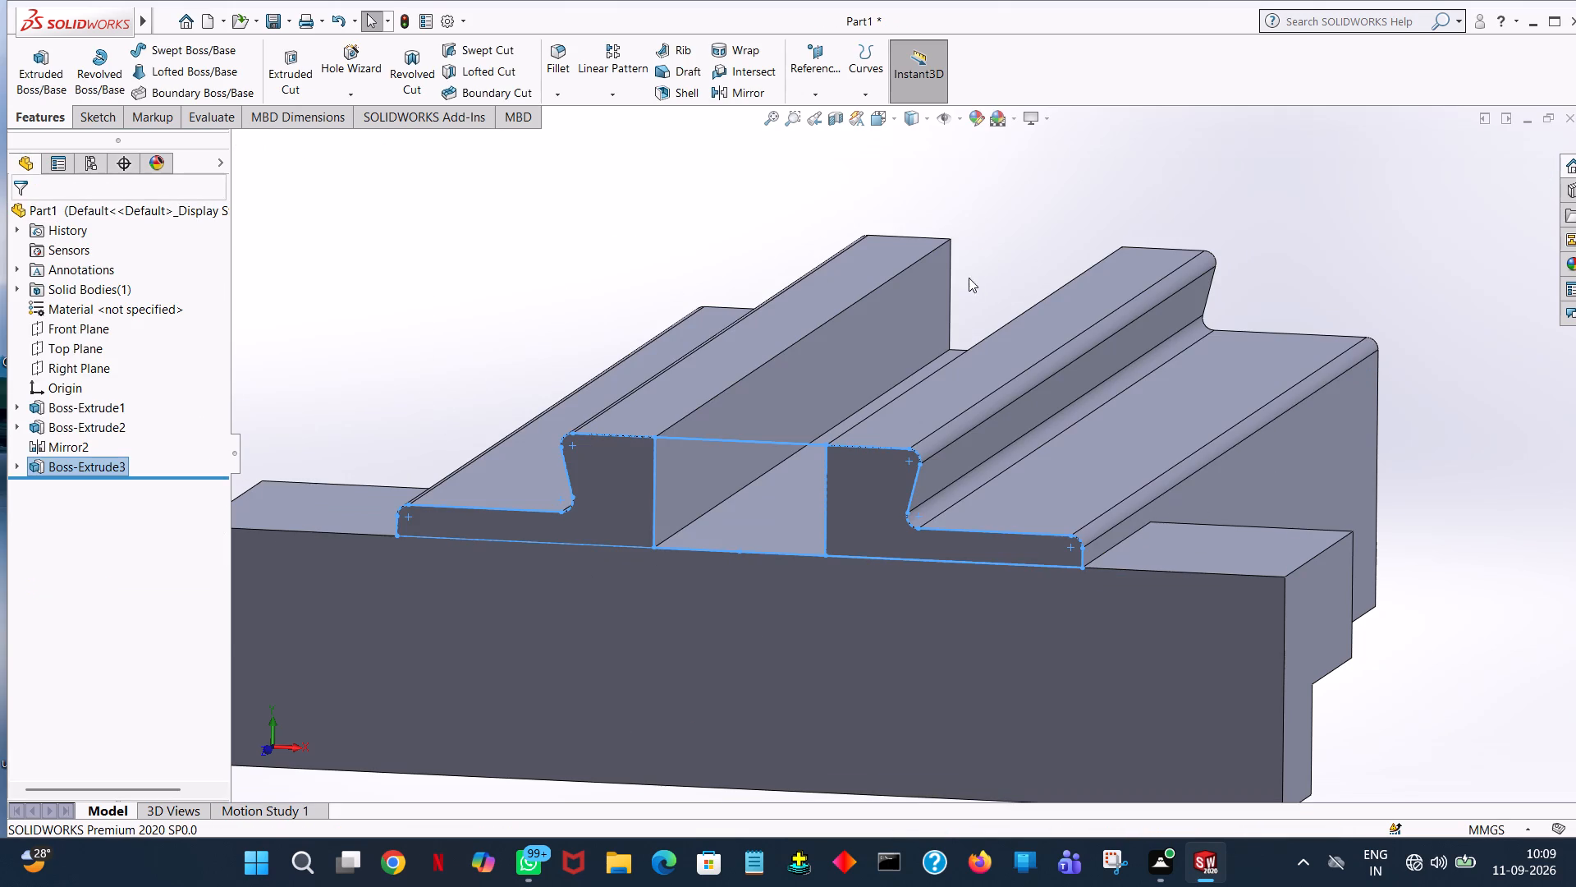
left_click(1309, 241)
Examine the extruded slide from several angles, including its rails, central channel, front face and underside.
middle_click_drag(1329, 246, 1354, 201)
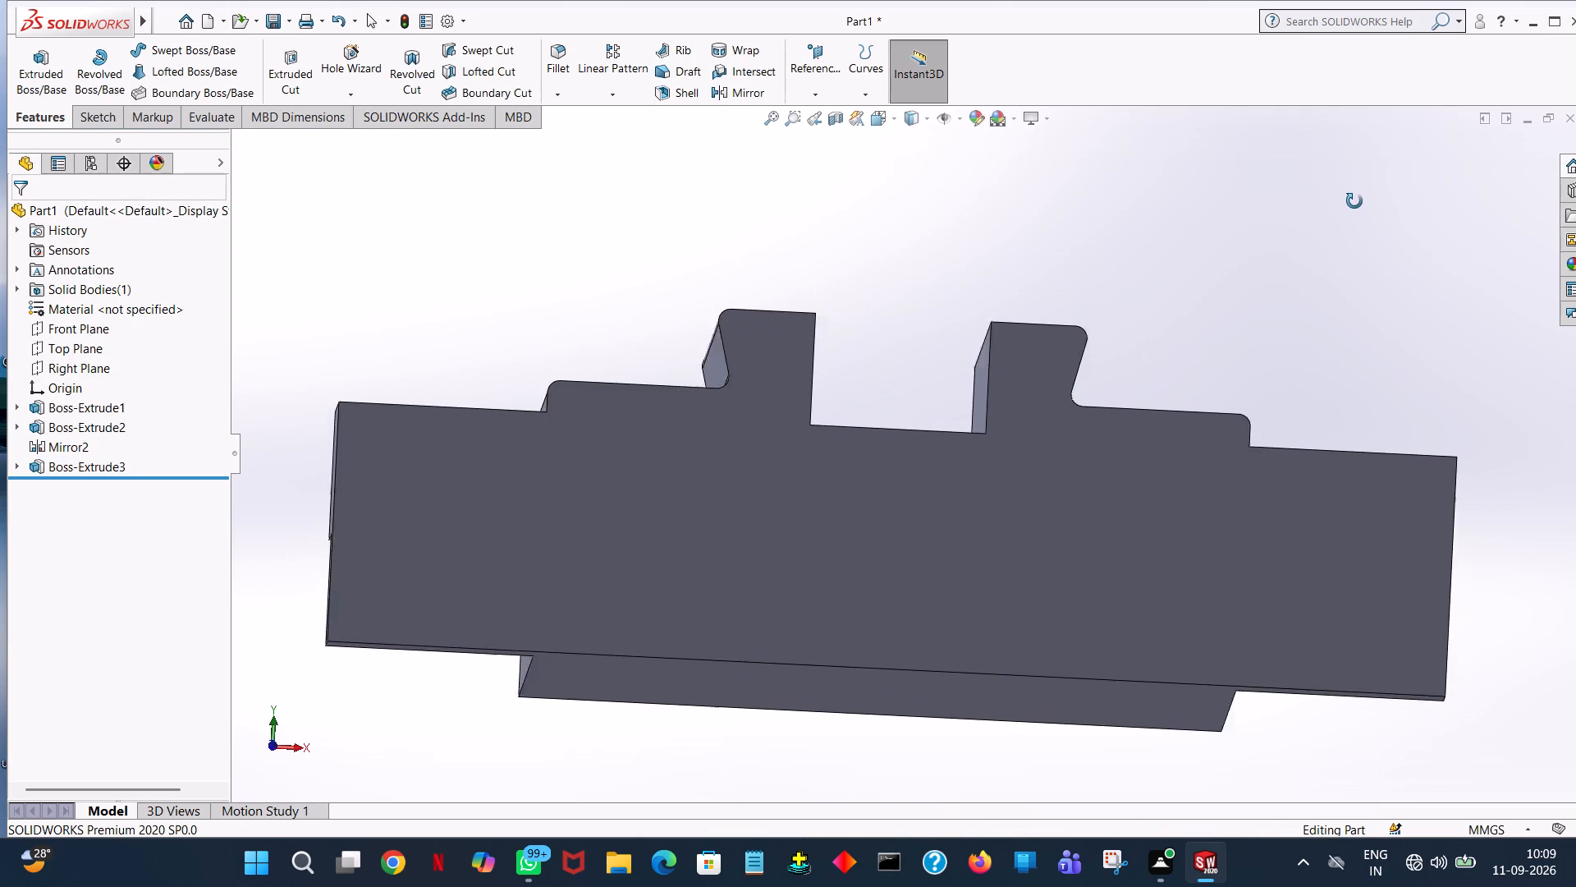
middle_click_drag(1354, 201, 1350, 209)
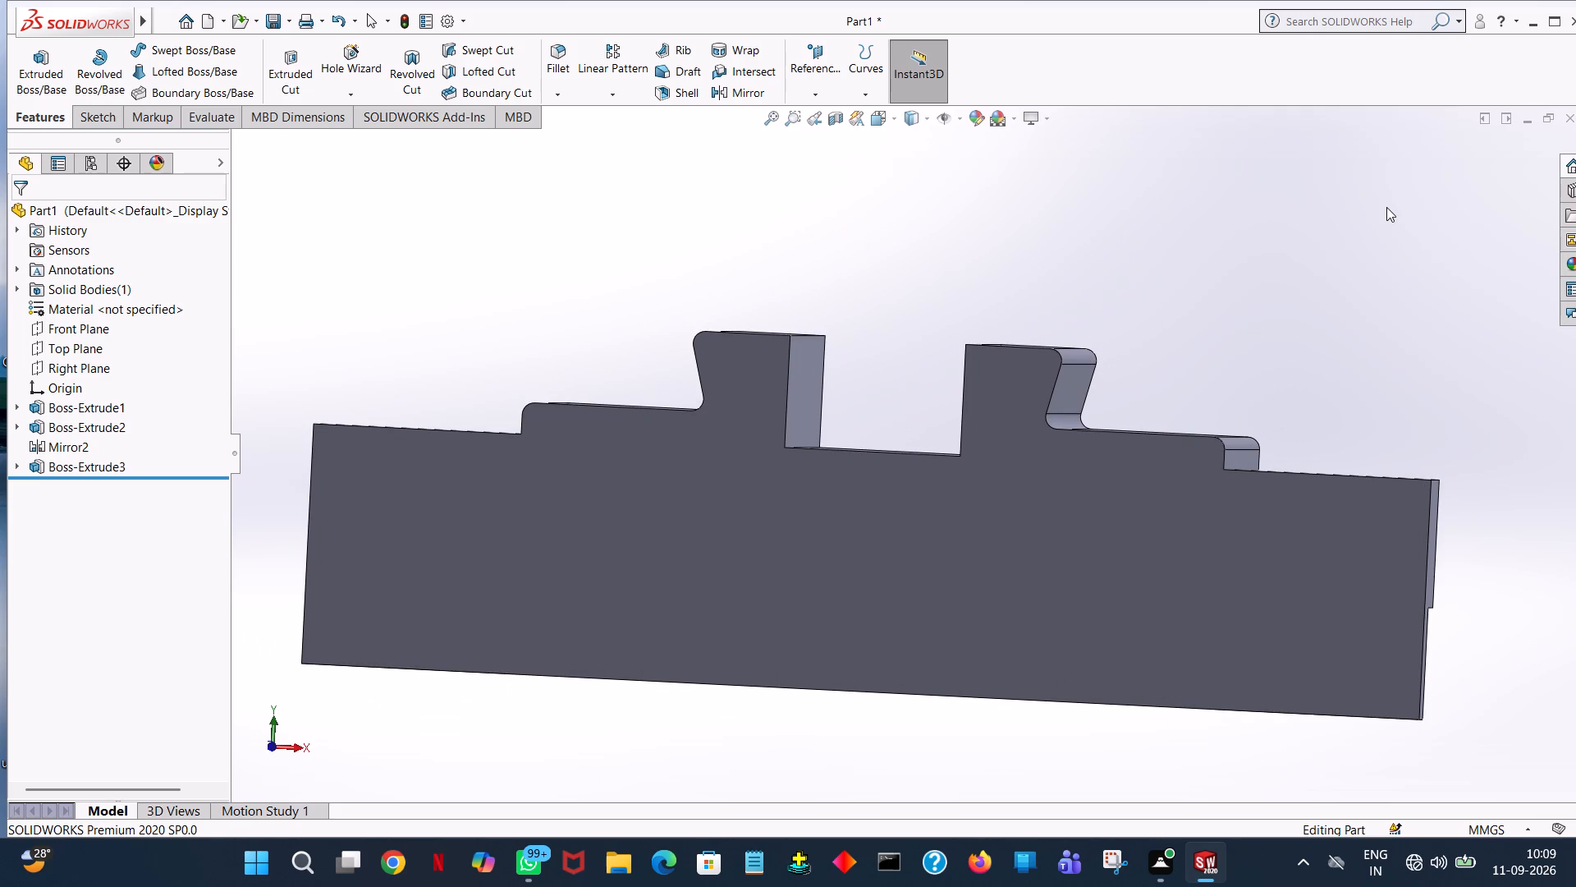
left_click(1386, 206)
middle_click_drag(1390, 202, 1369, 302)
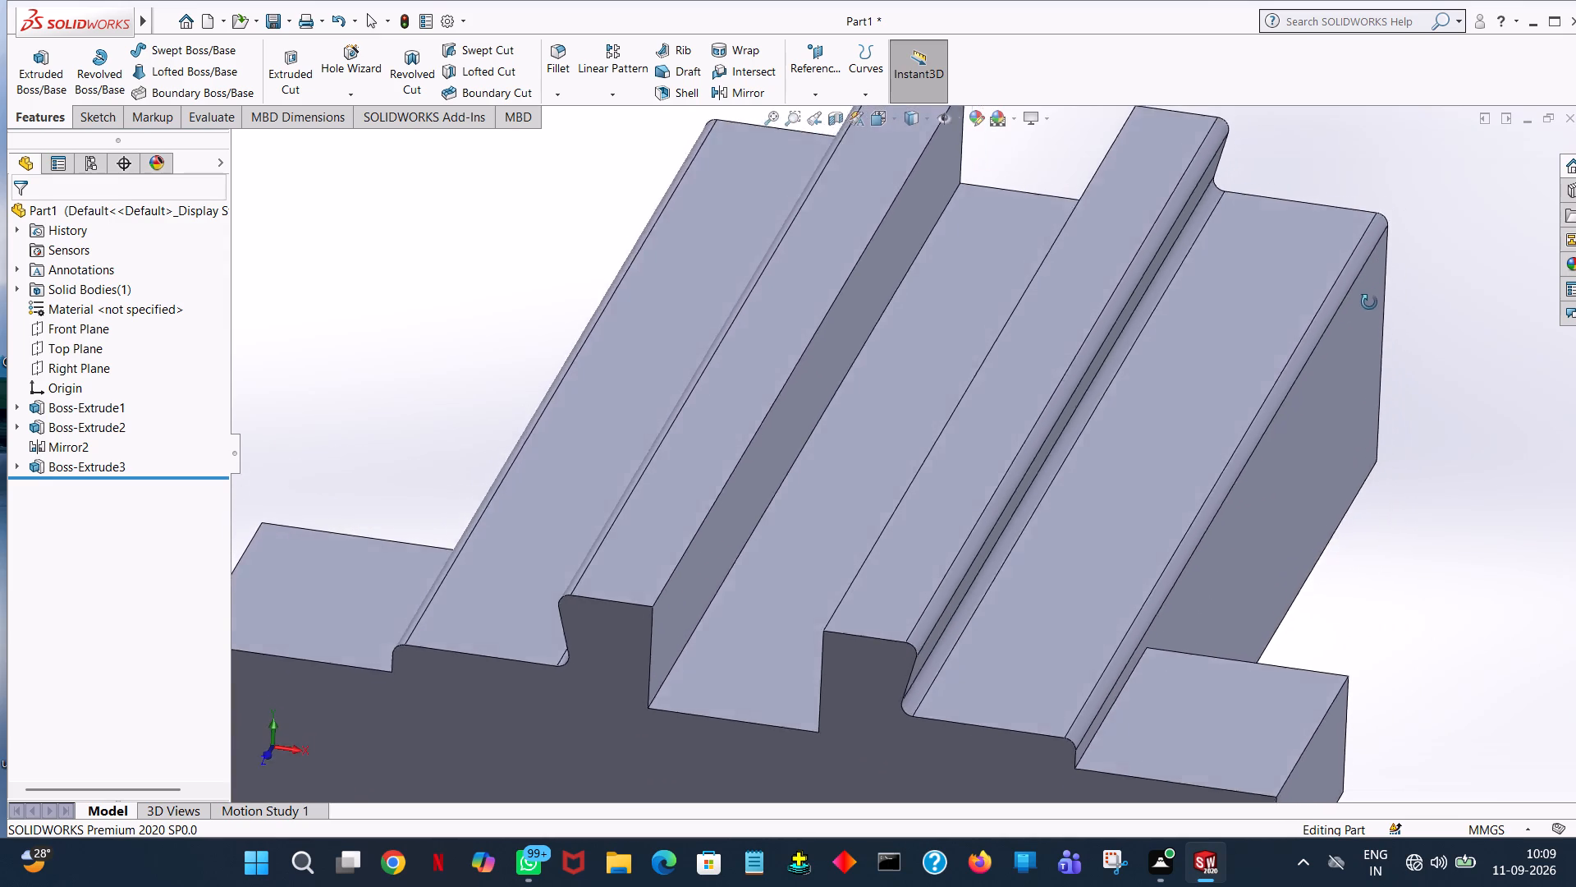
middle_click_drag(1369, 302, 1390, 296)
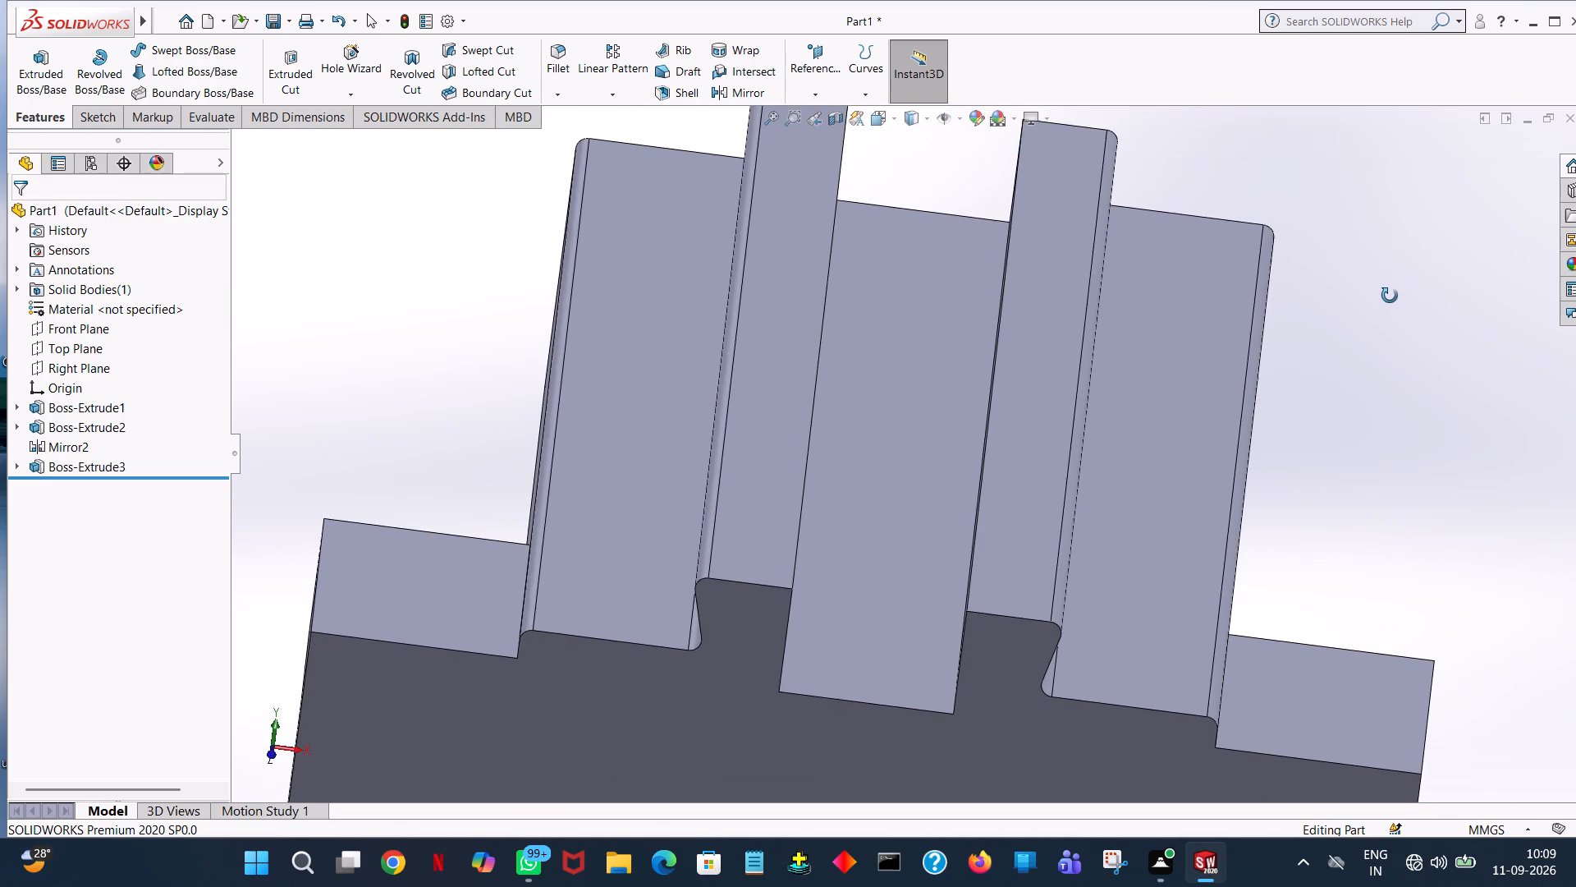
middle_click_drag(1390, 296, 1384, 279)
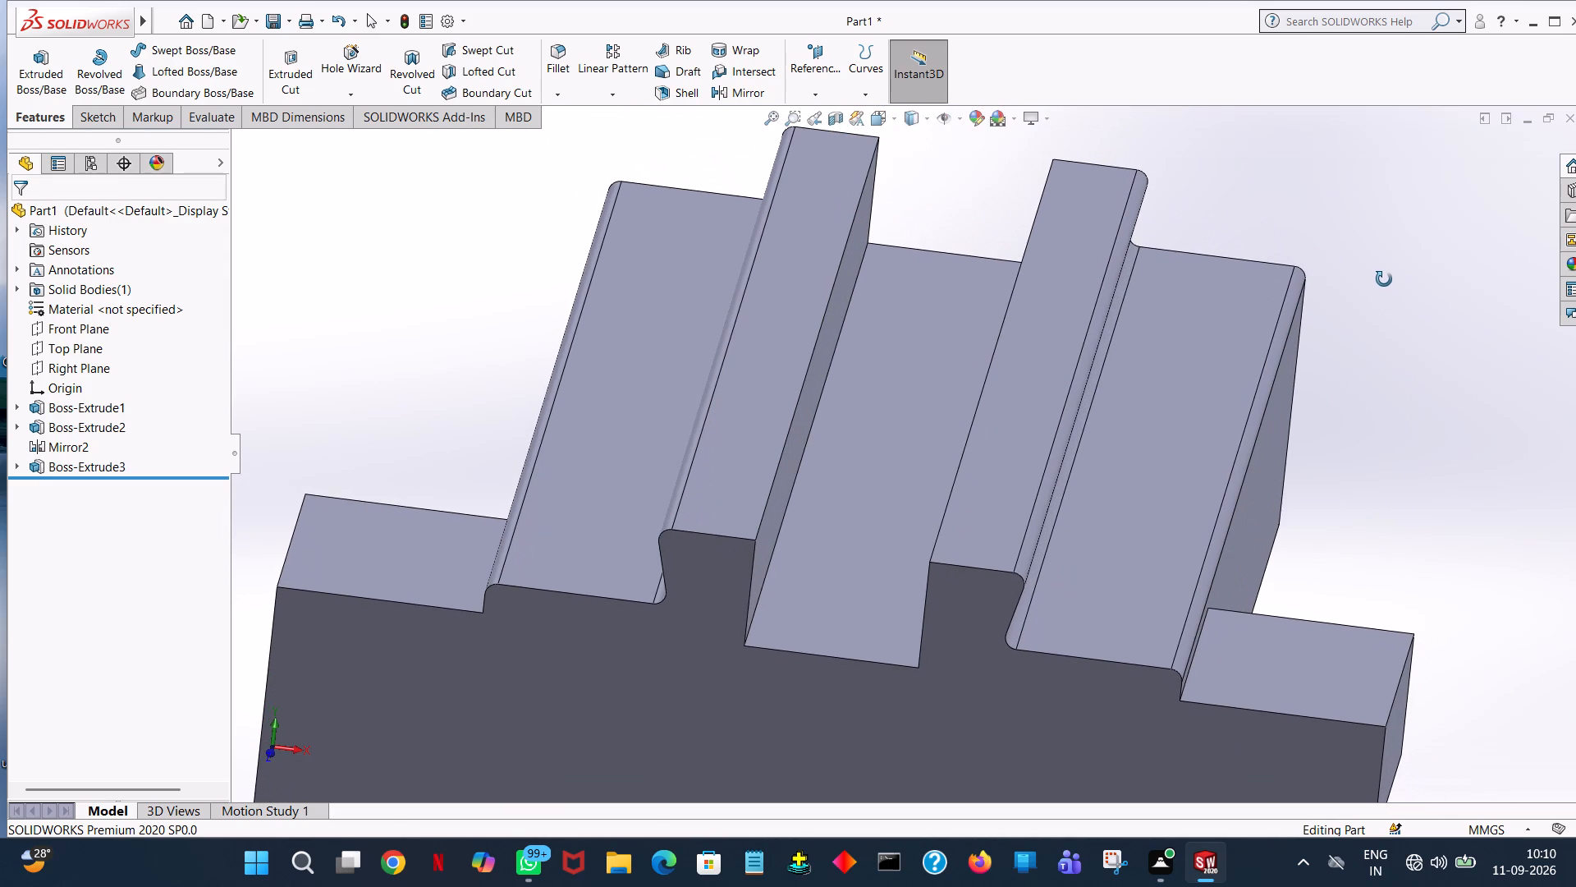
middle_click_drag(1384, 279, 1384, 286)
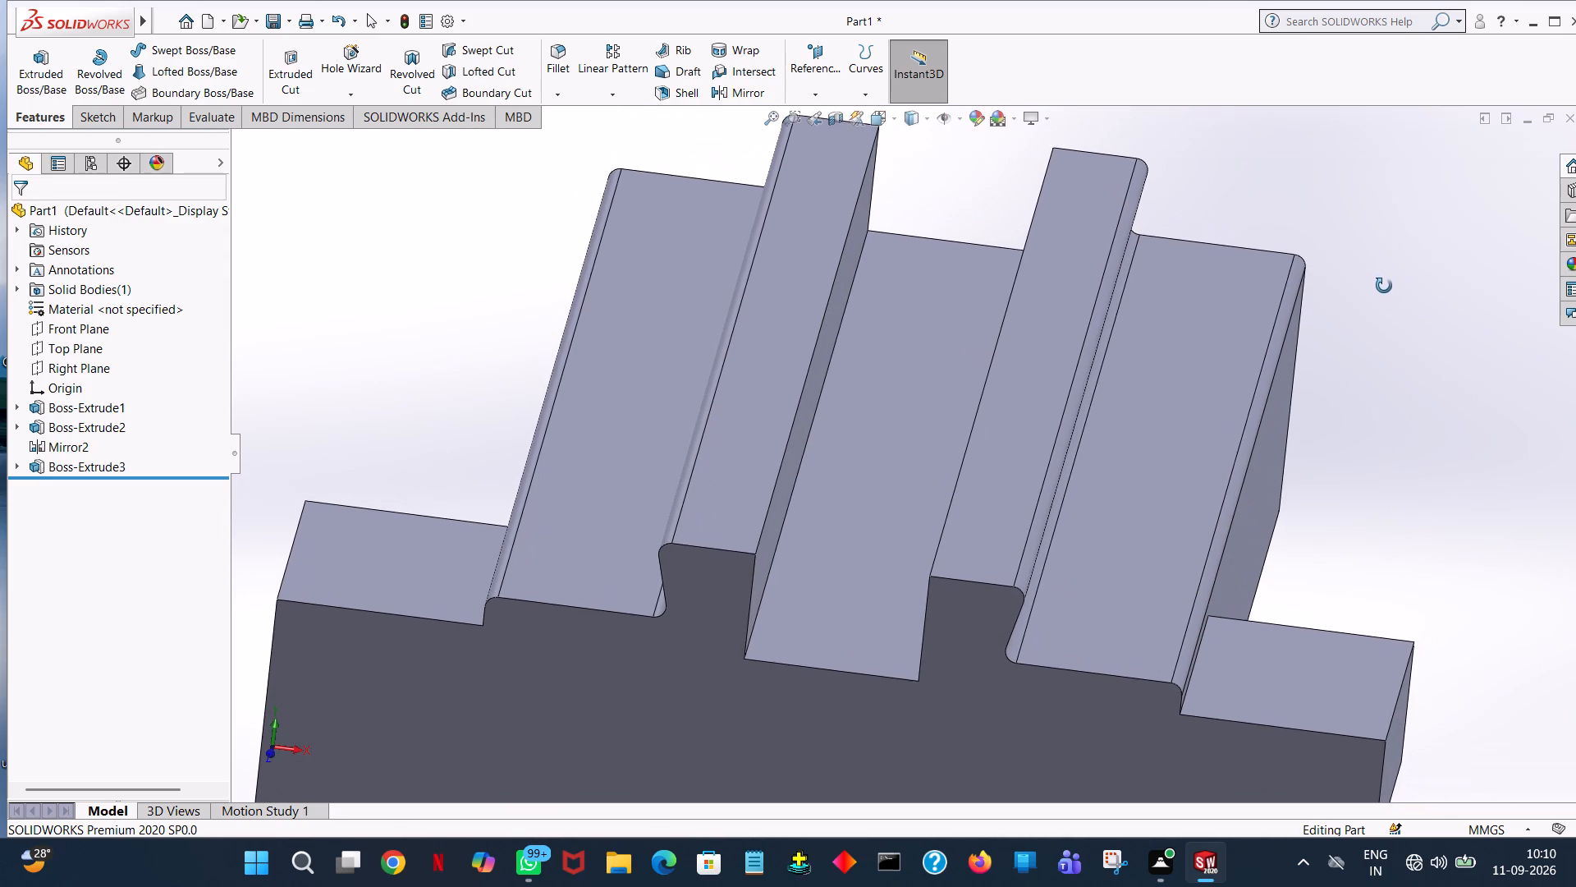
middle_click_drag(1384, 286, 1390, 210)
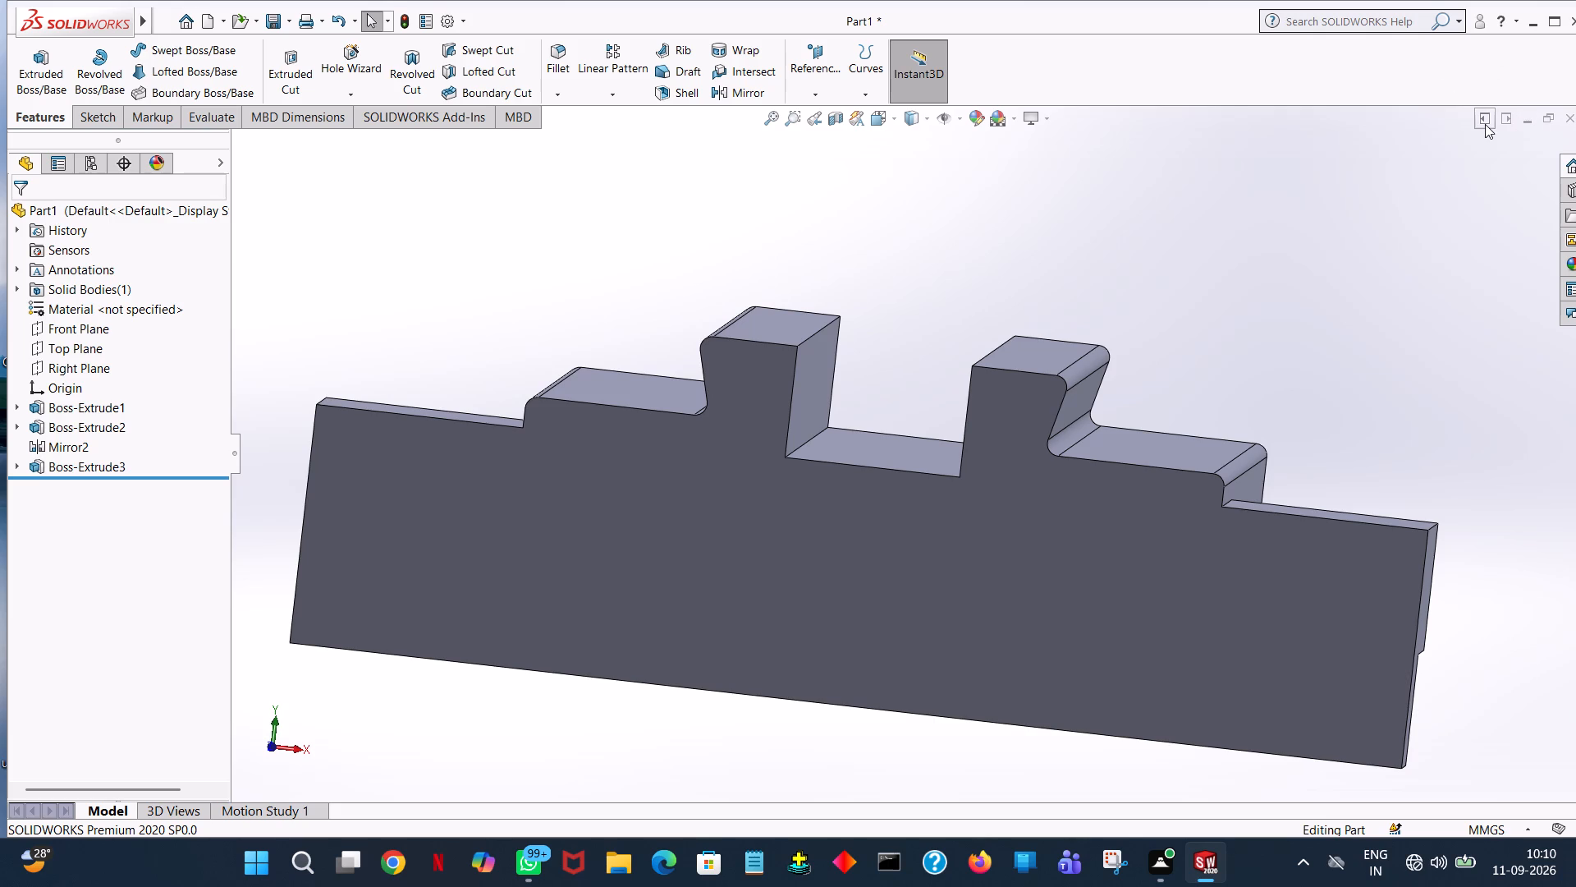
middle_click_drag(1412, 352, 1295, 346)
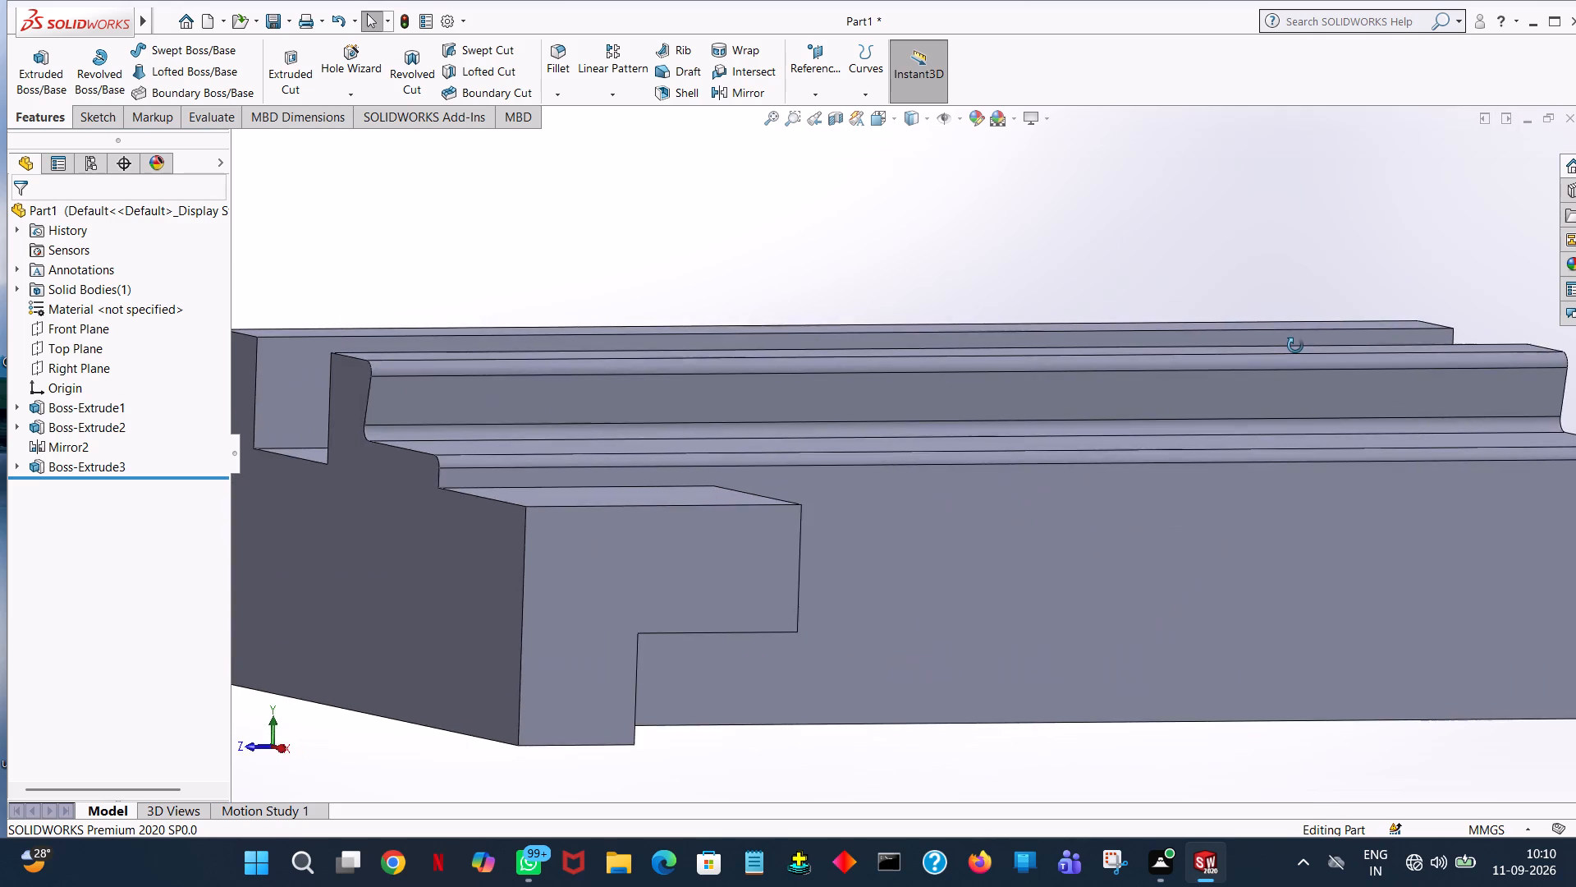
middle_click_drag(1295, 346, 1368, 350)
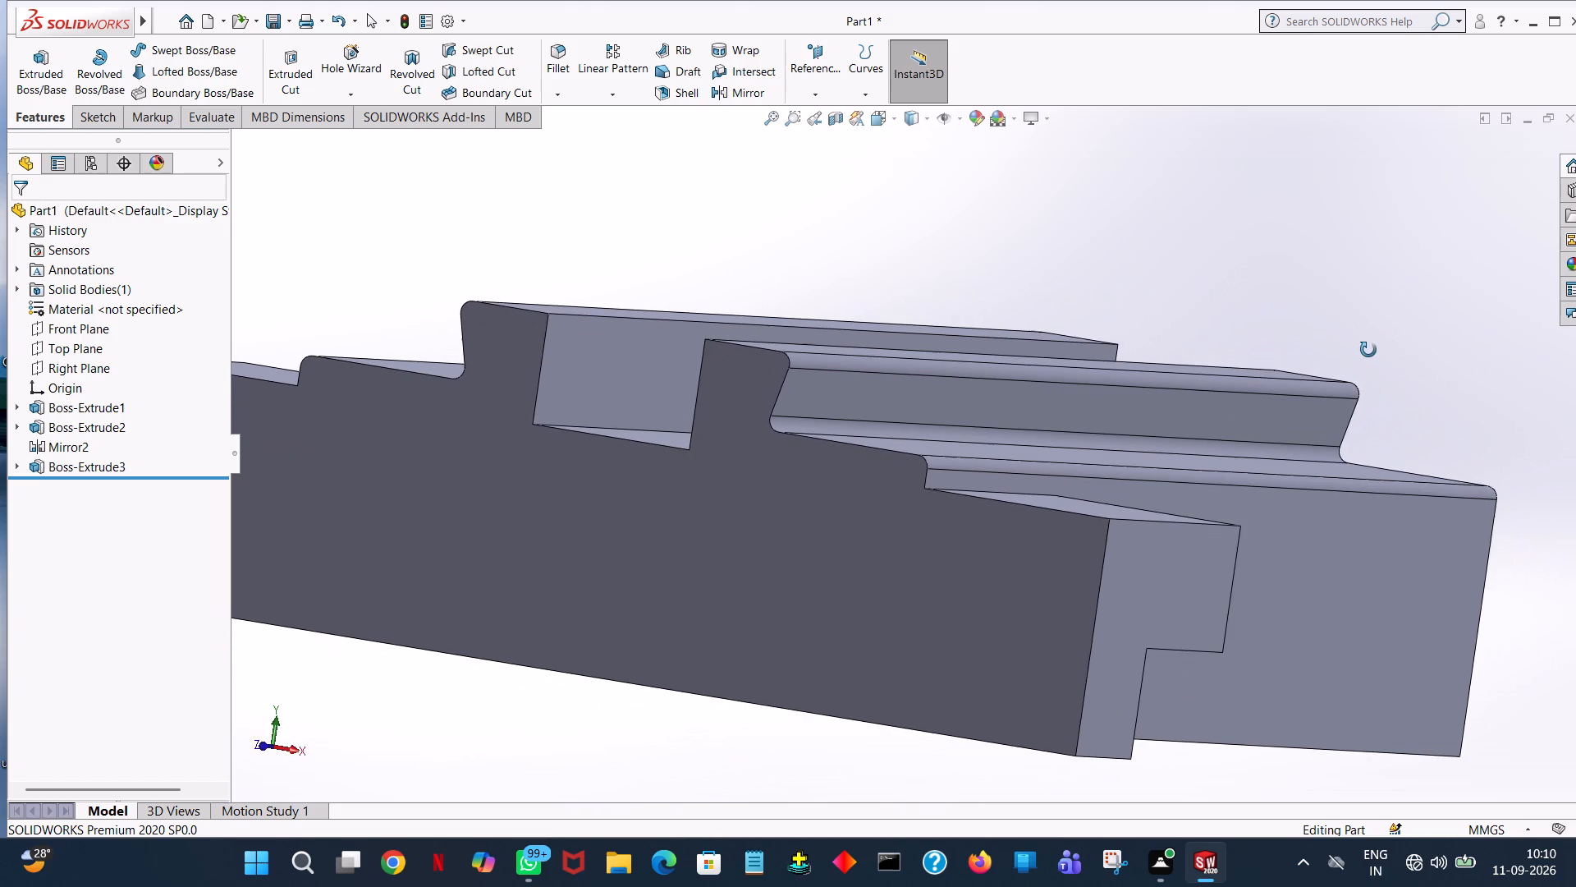
middle_click_drag(1368, 350, 1397, 385)
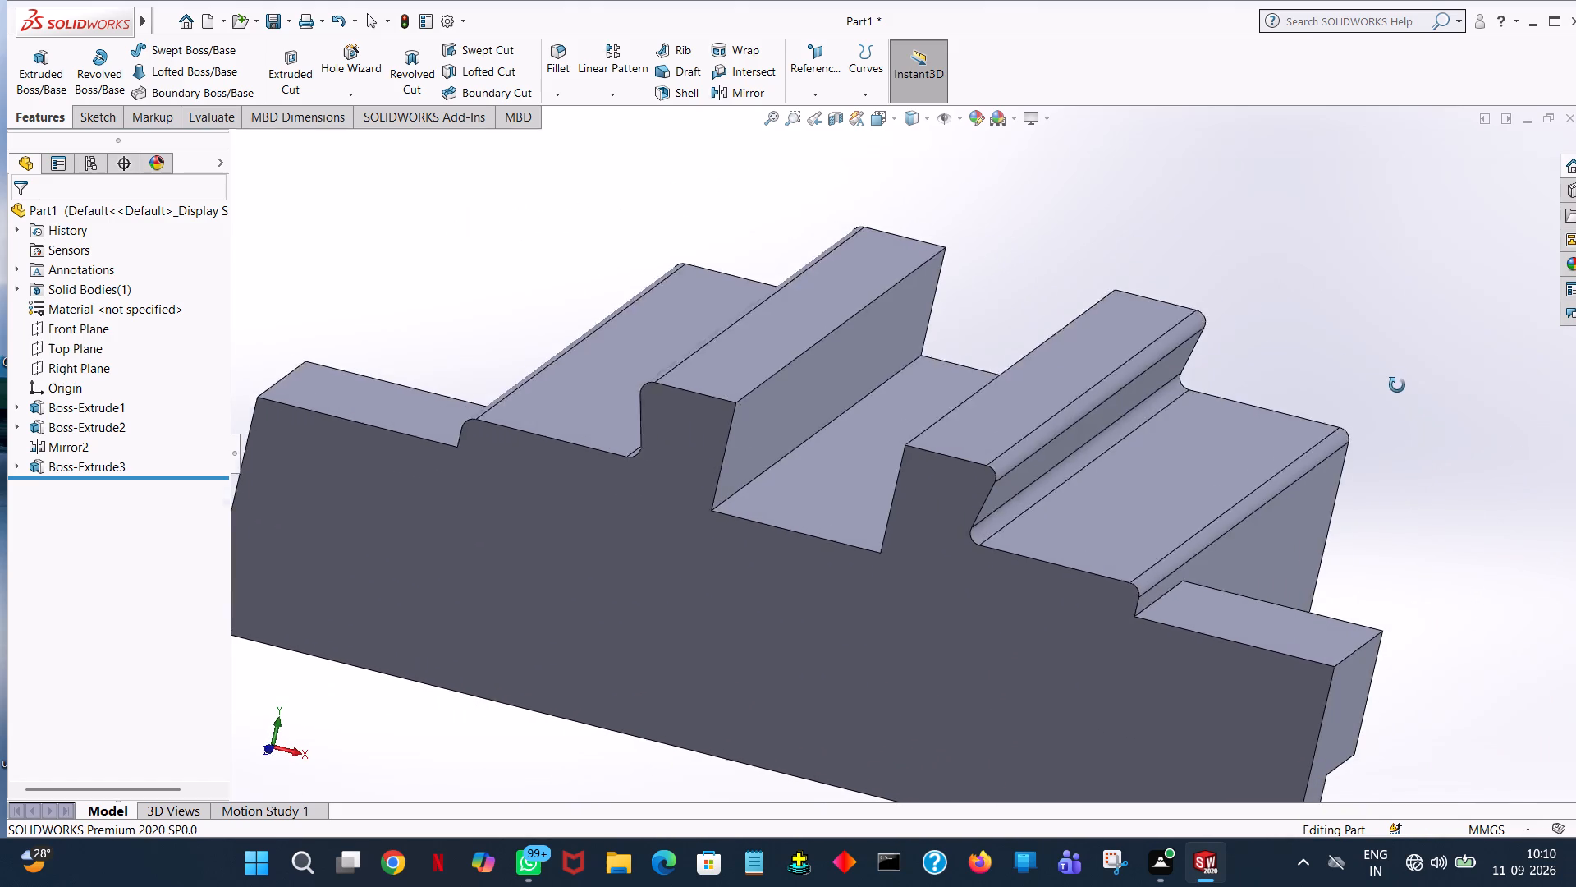
middle_click_drag(1397, 385, 1423, 347)
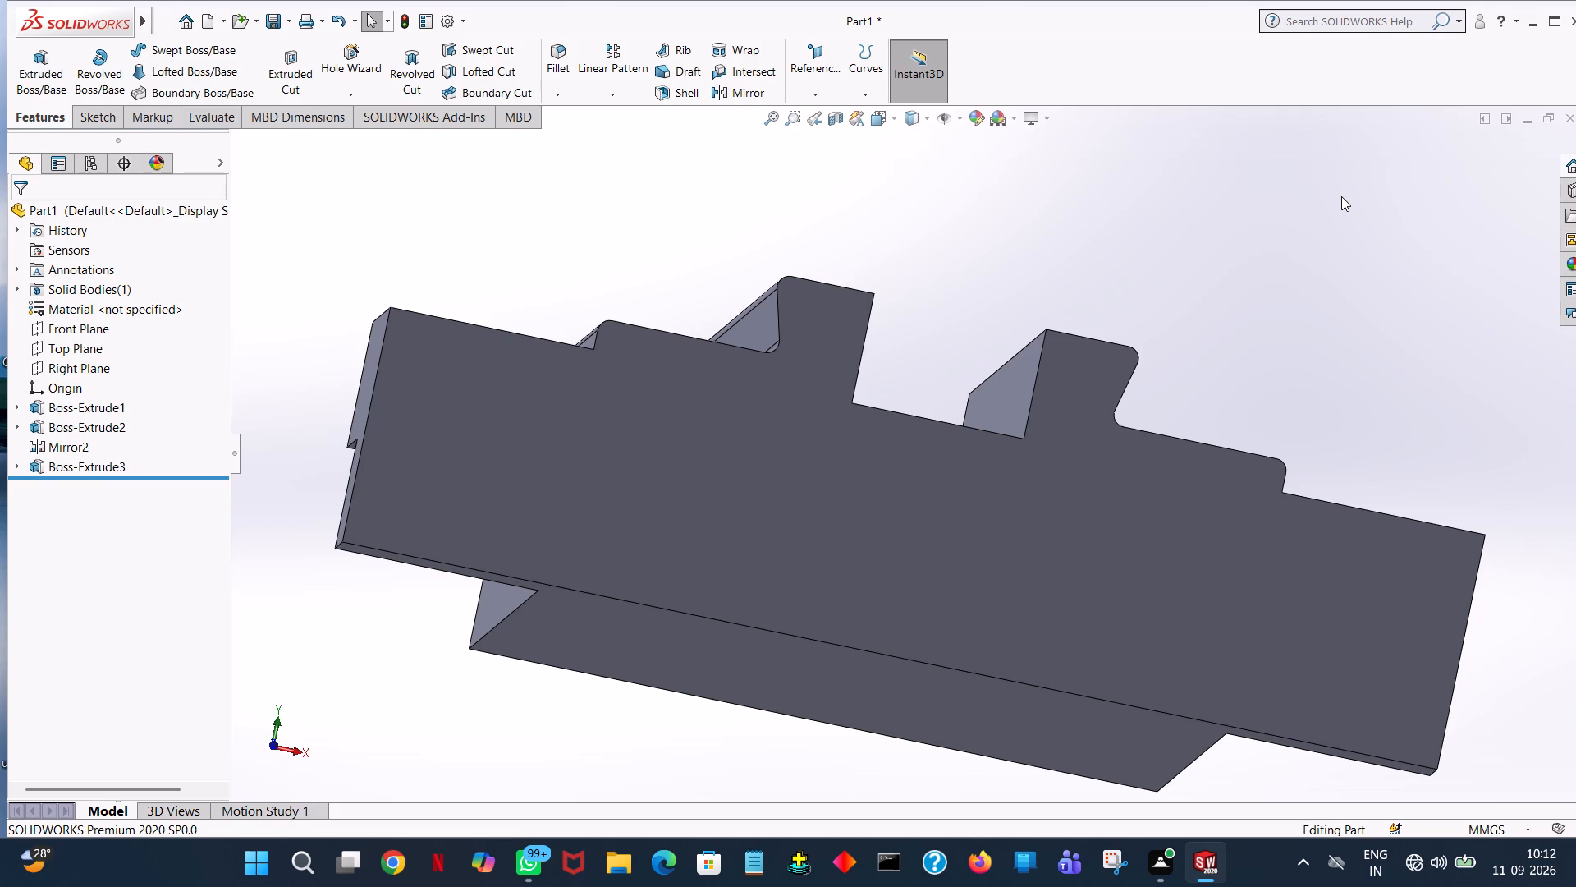
middle_click_drag(1285, 328, 1272, 331)
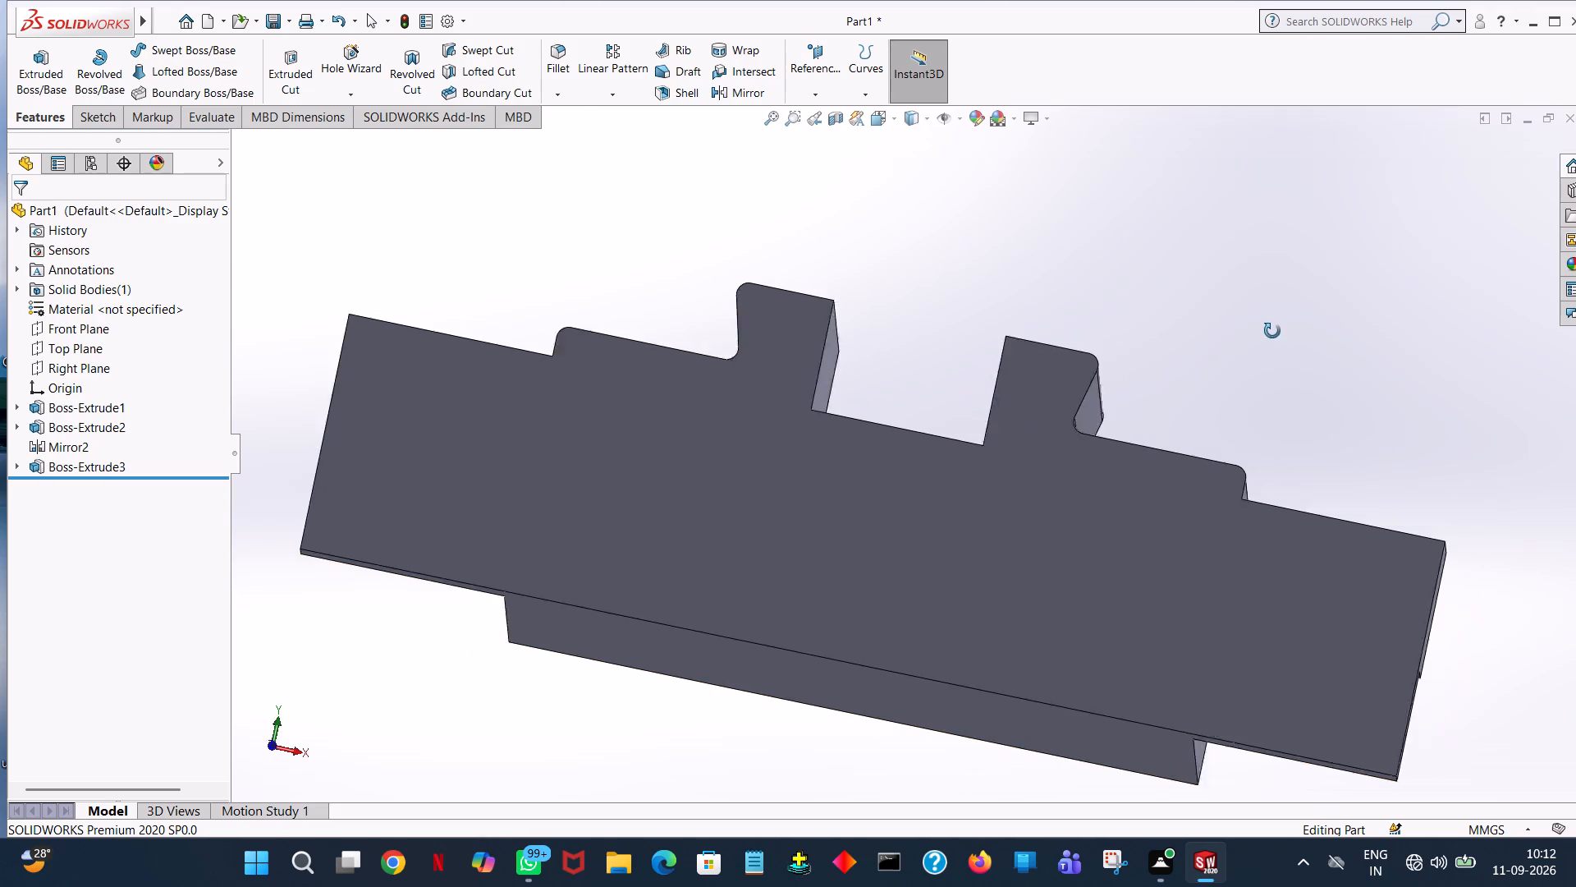
middle_click_drag(1272, 331, 1286, 460)
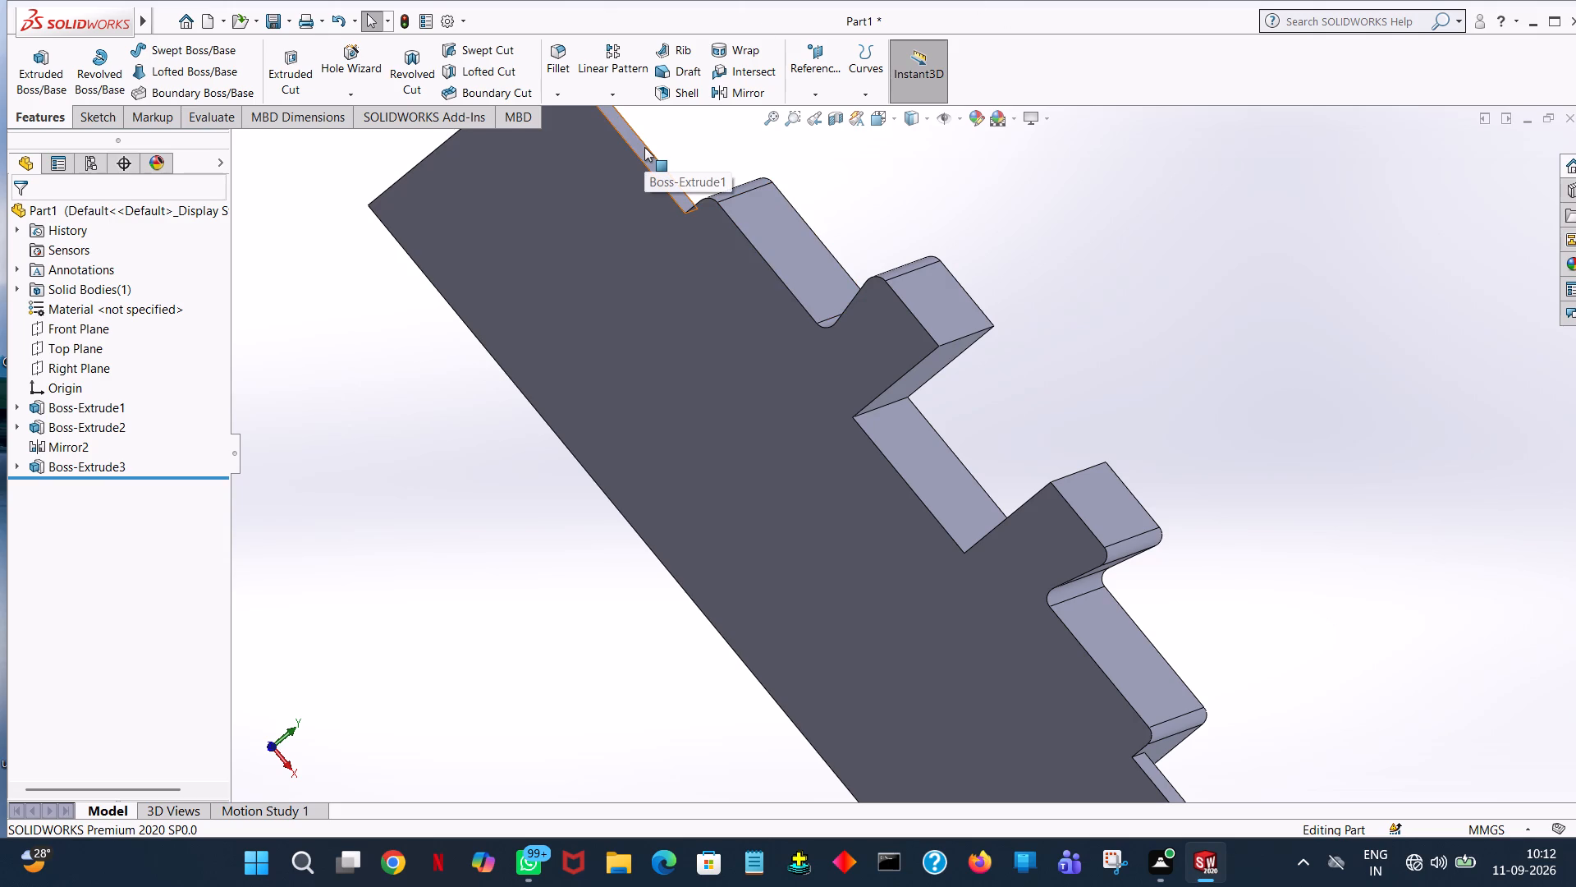
Start a new boss-extrude sketch on the top face of the low flange beside the rail on the slide's negative X side.
left_click(25, 60)
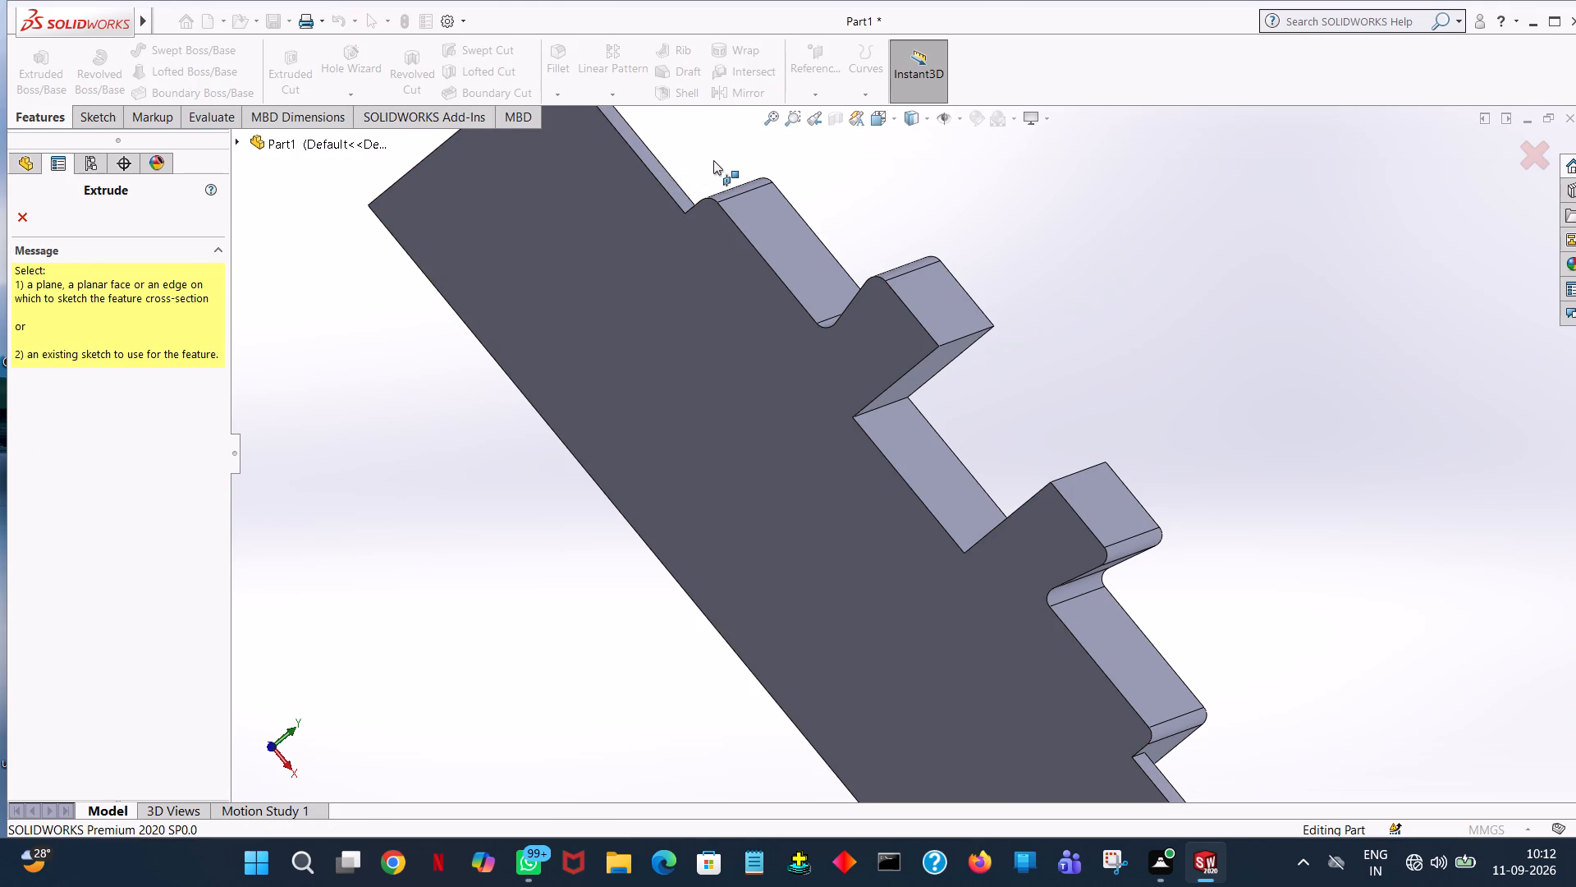
middle_click_drag(676, 154, 643, 201)
middle_click_drag(754, 168, 717, 249)
left_click(951, 161)
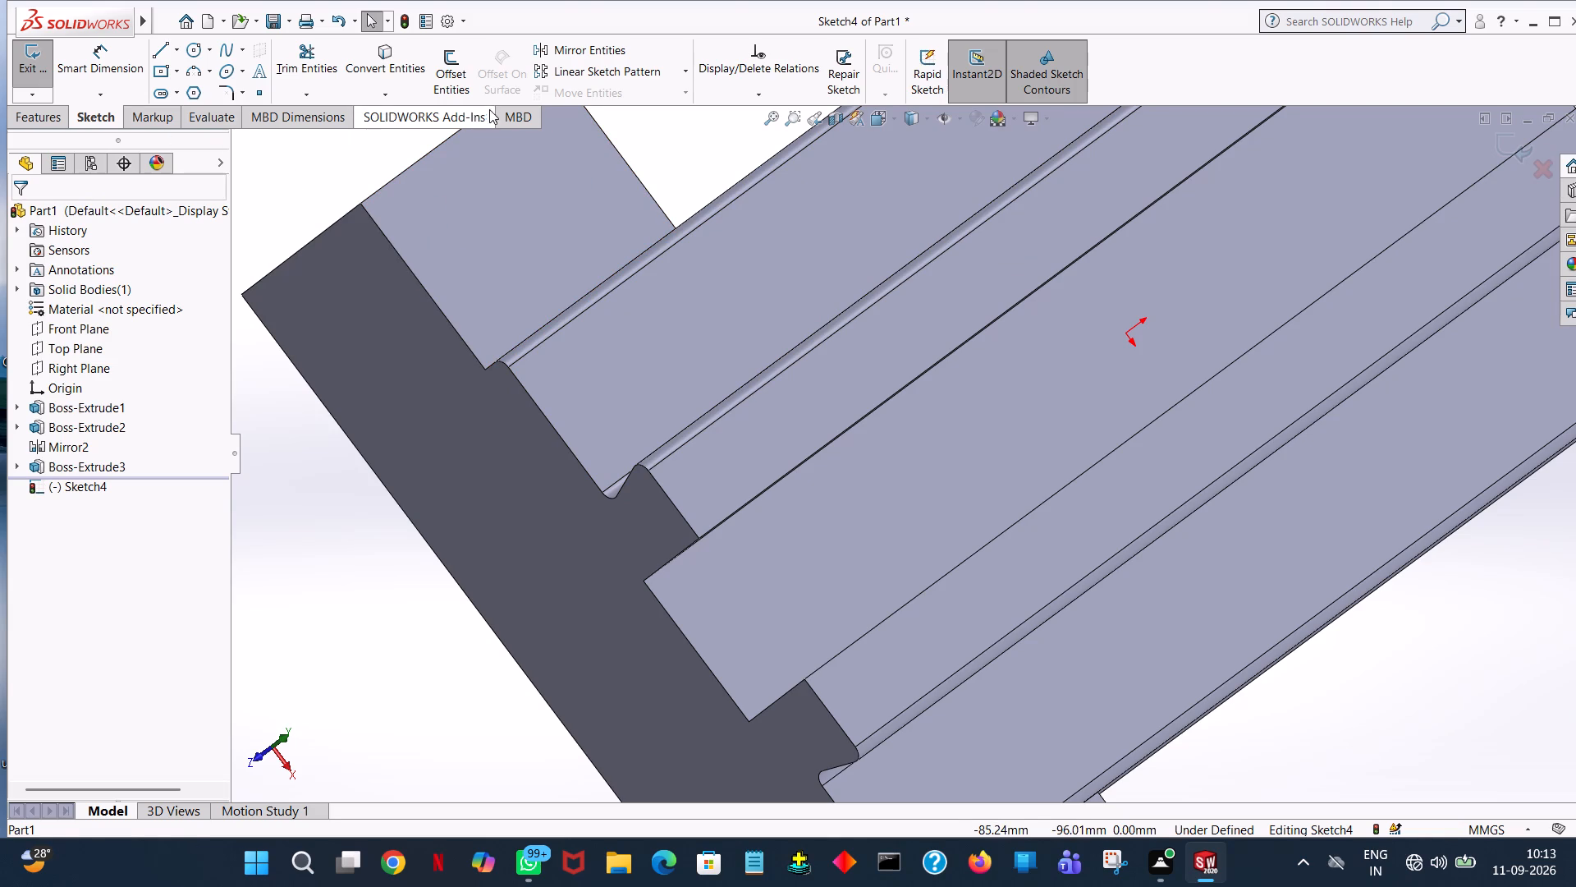
left_click(898, 121)
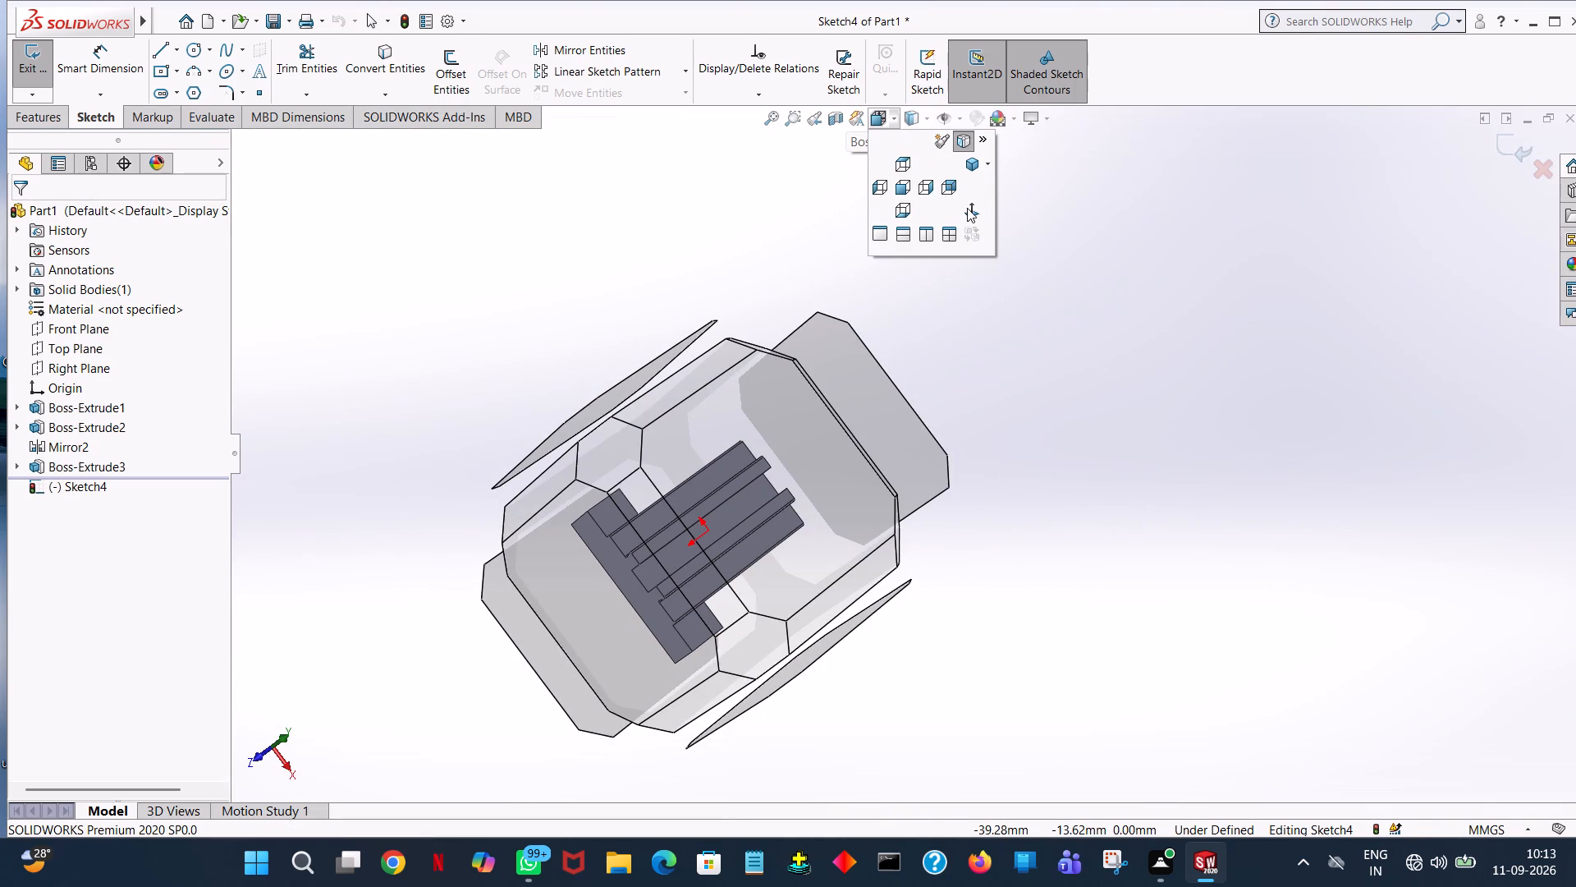
left_click(967, 208)
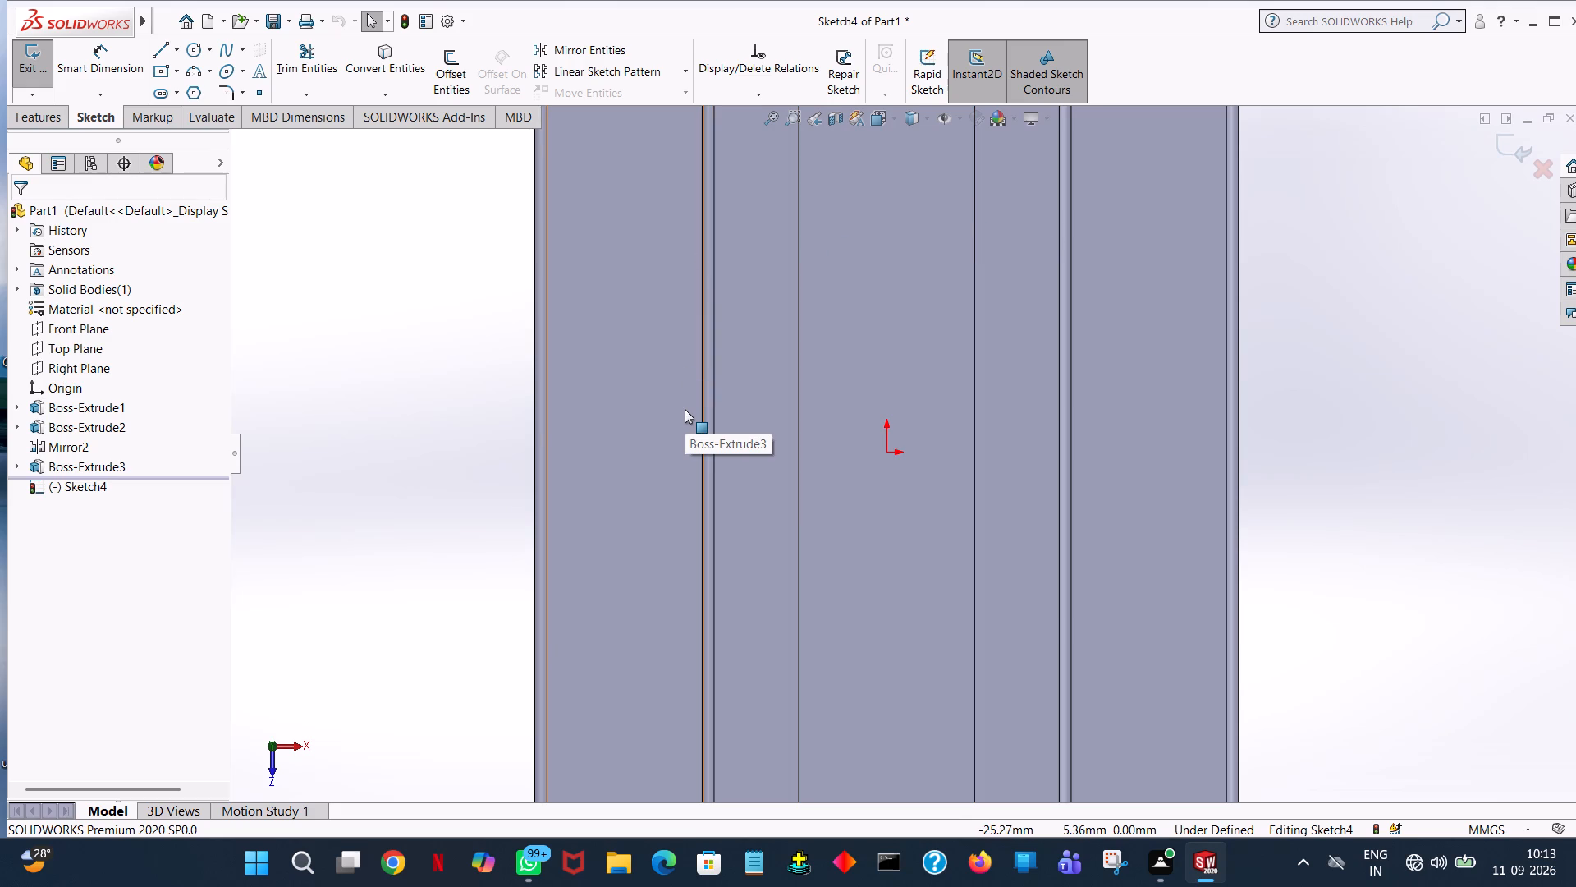
scroll(685, 437, "down", 2, "ctrl")
scroll(685, 437, "up", 4, "ctrl")
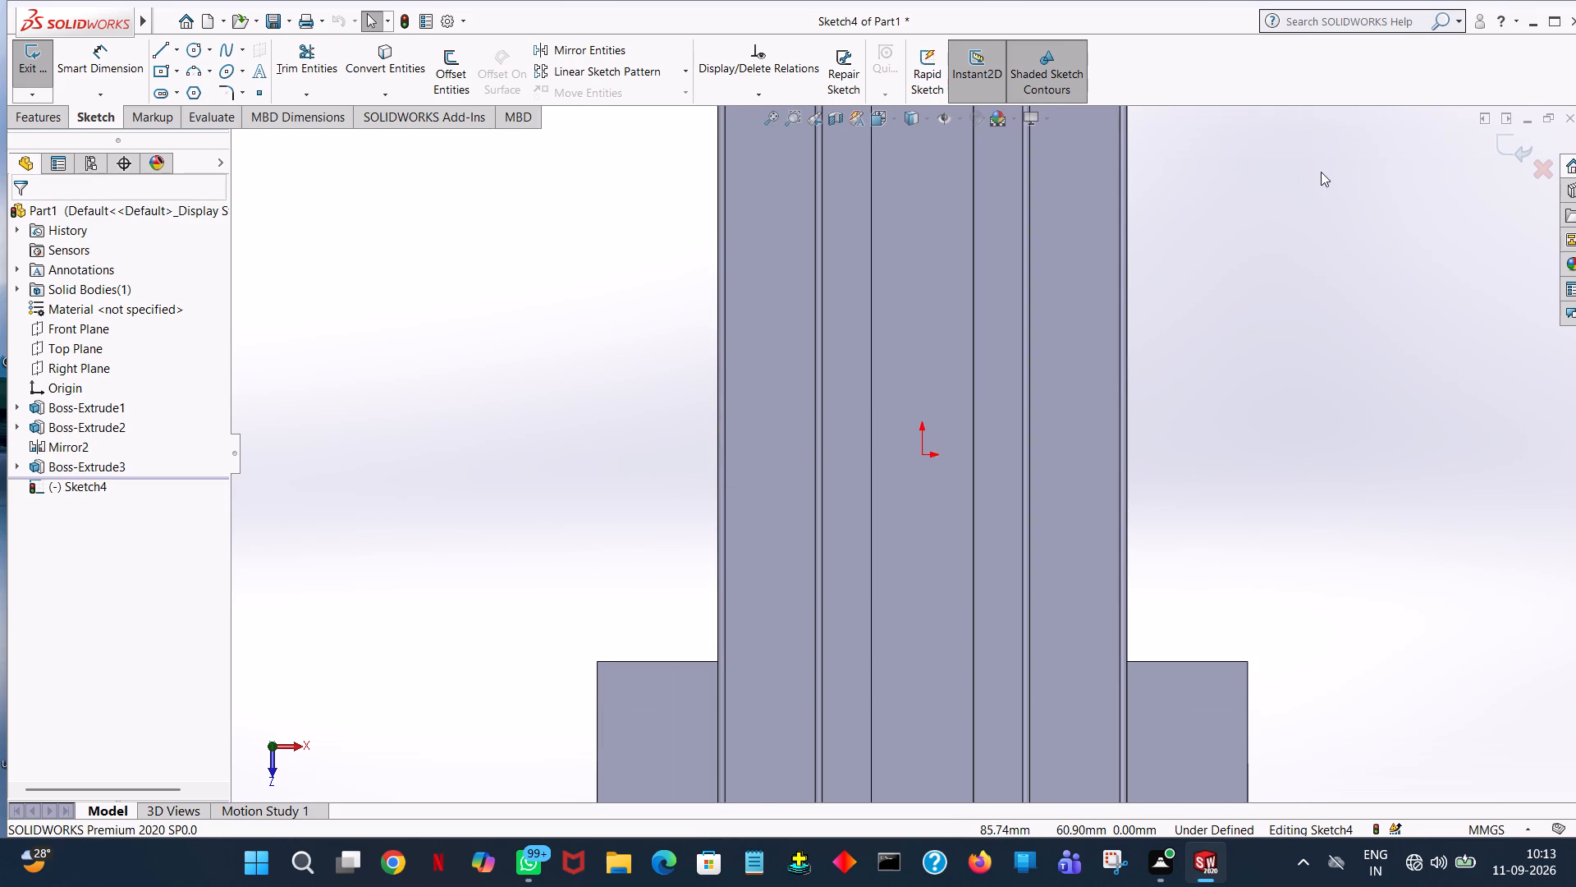
middle_click_drag(1321, 172, 1308, 227, "ctrl")
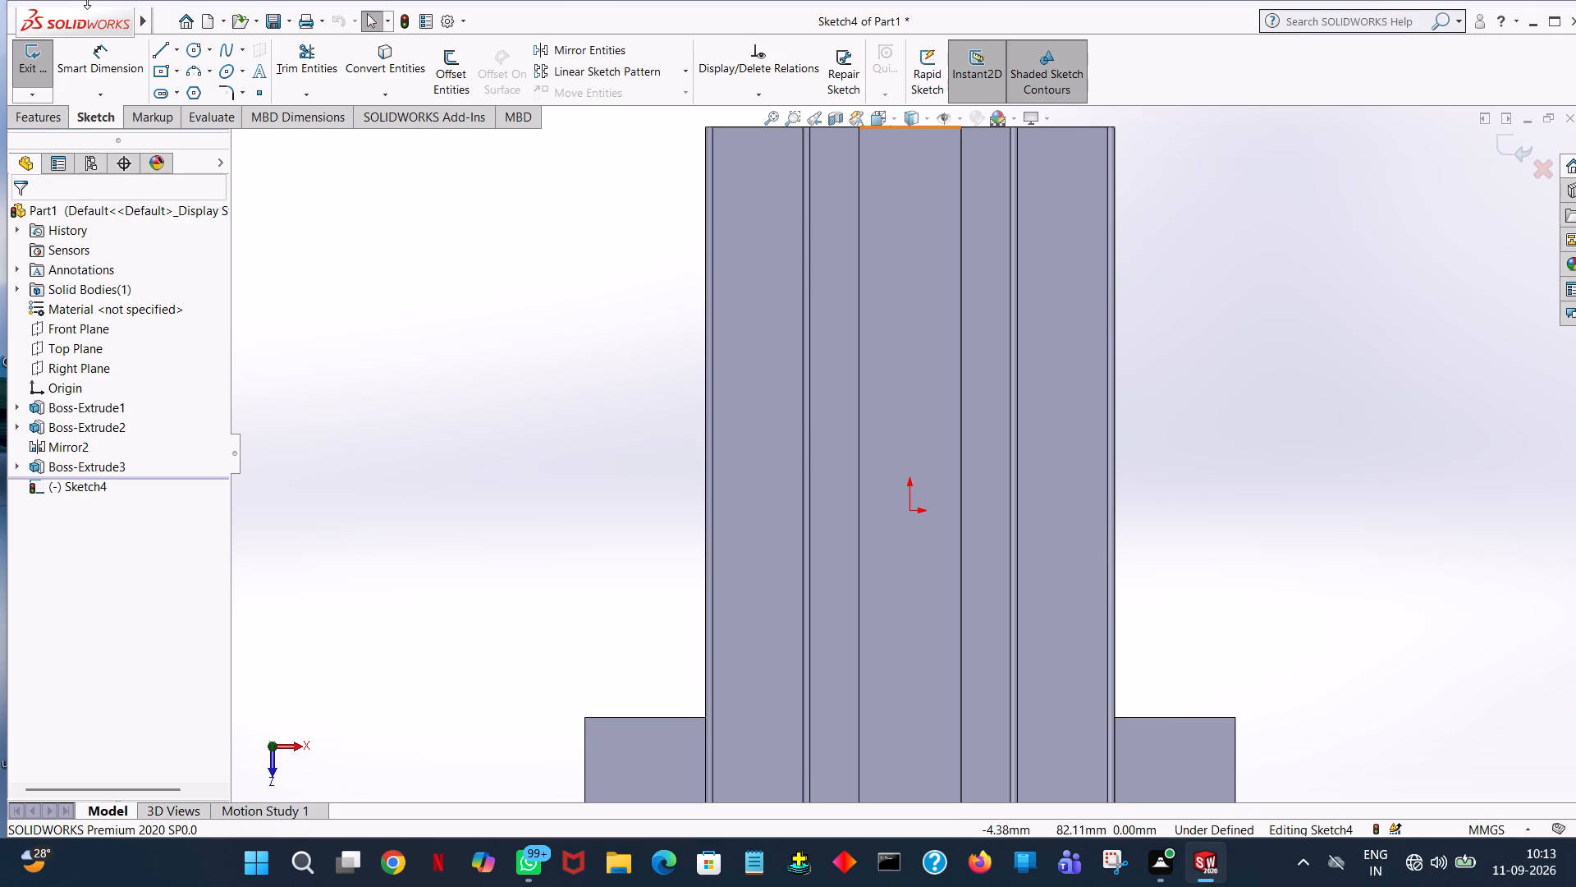
left_click(476, 205)
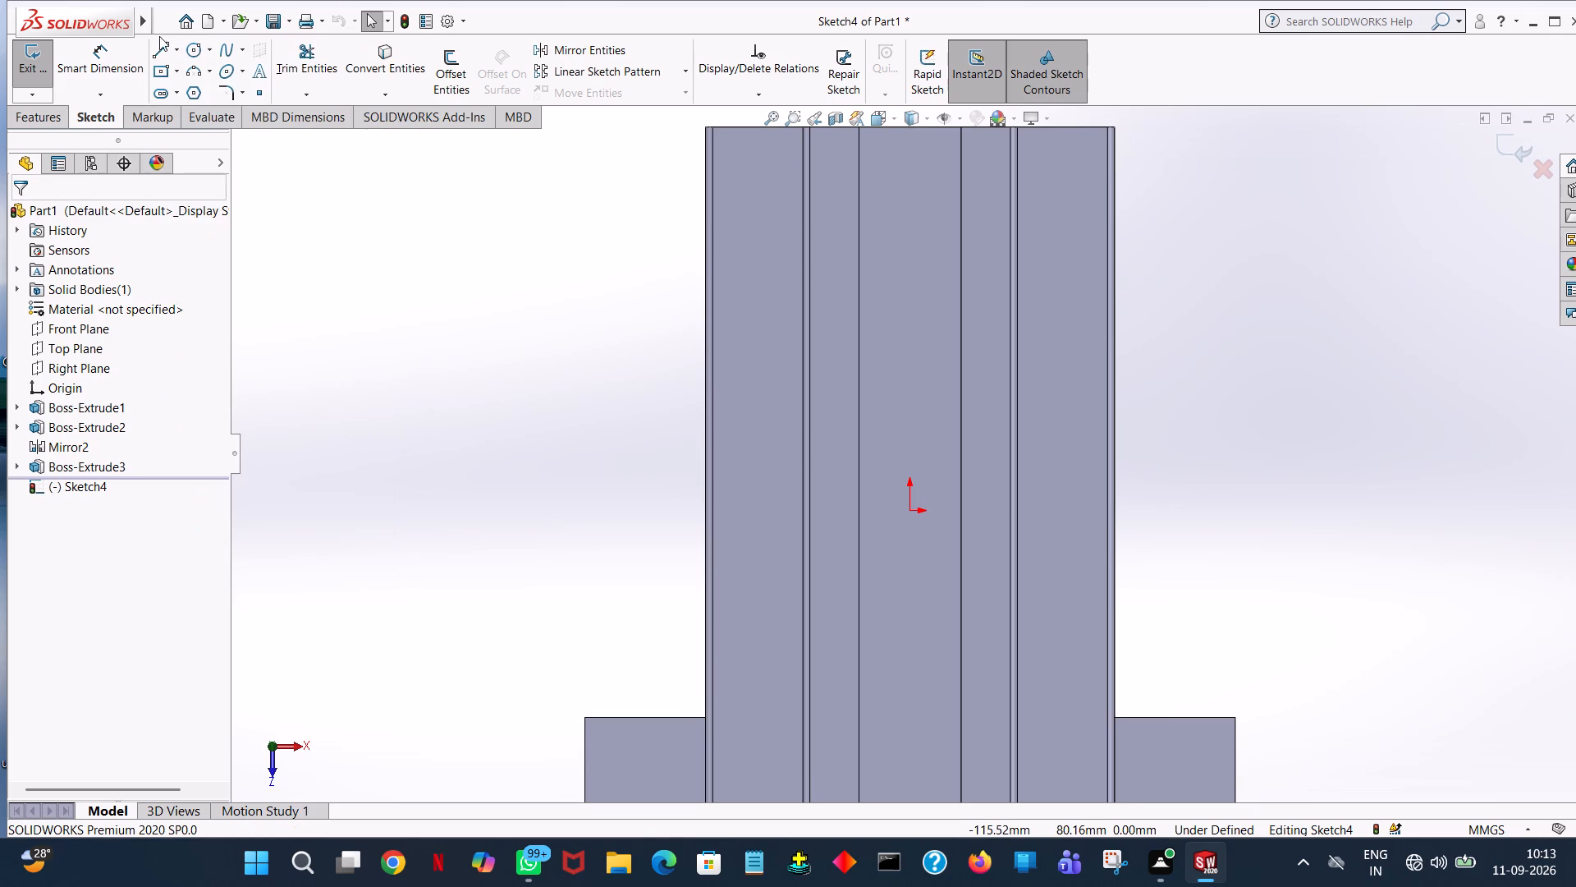
Draw a 60 mm line back along the block's negative X edge, starting at the inner corner of the front side projection.
left_click(158, 44)
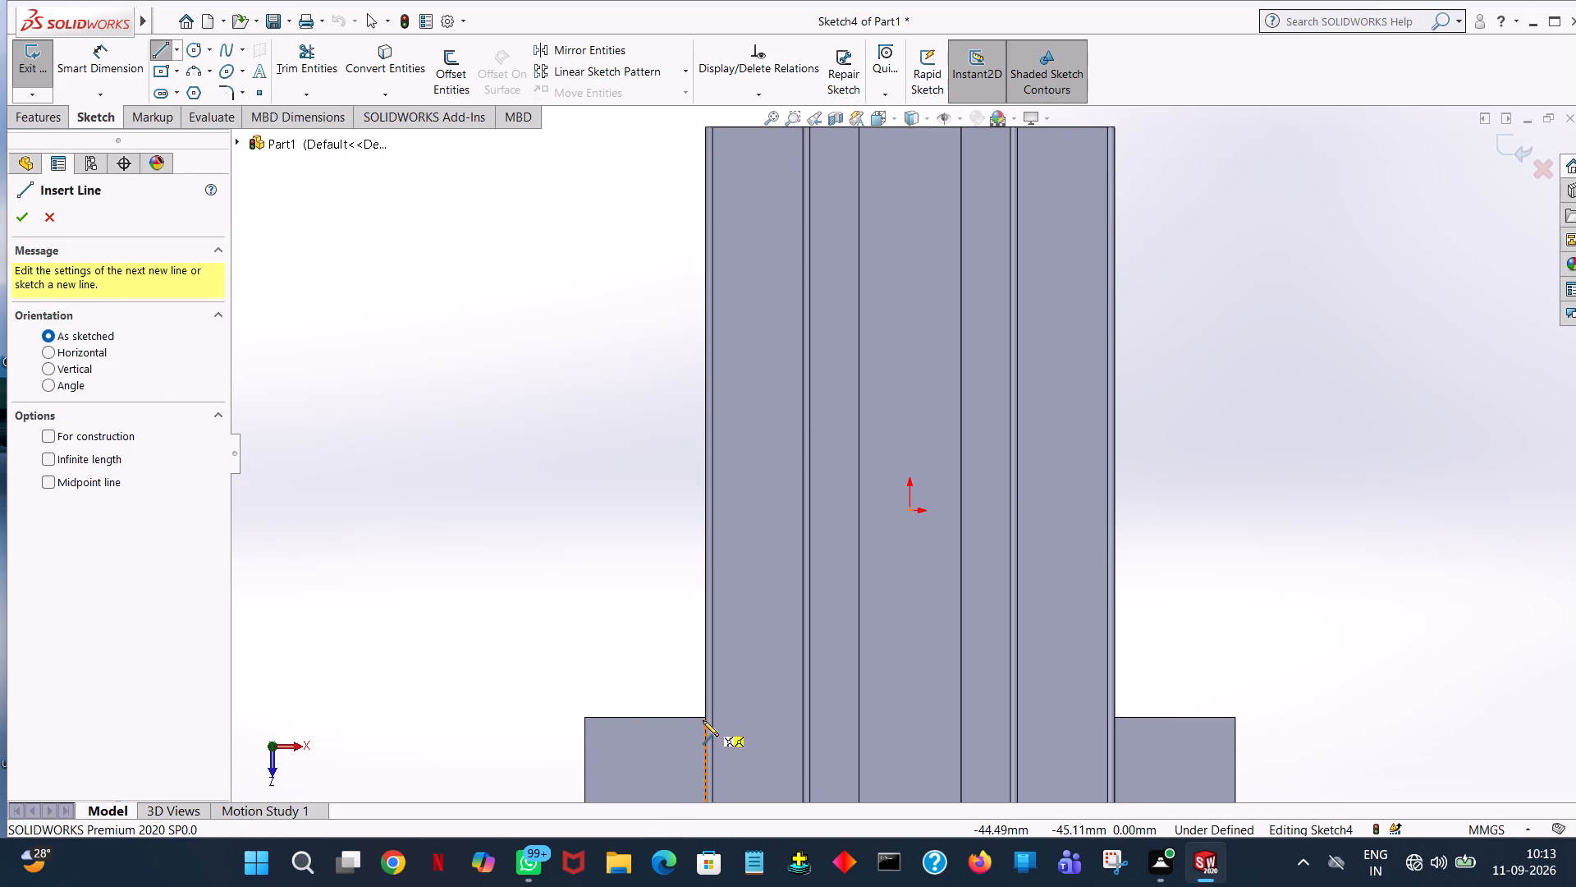
left_click(704, 718)
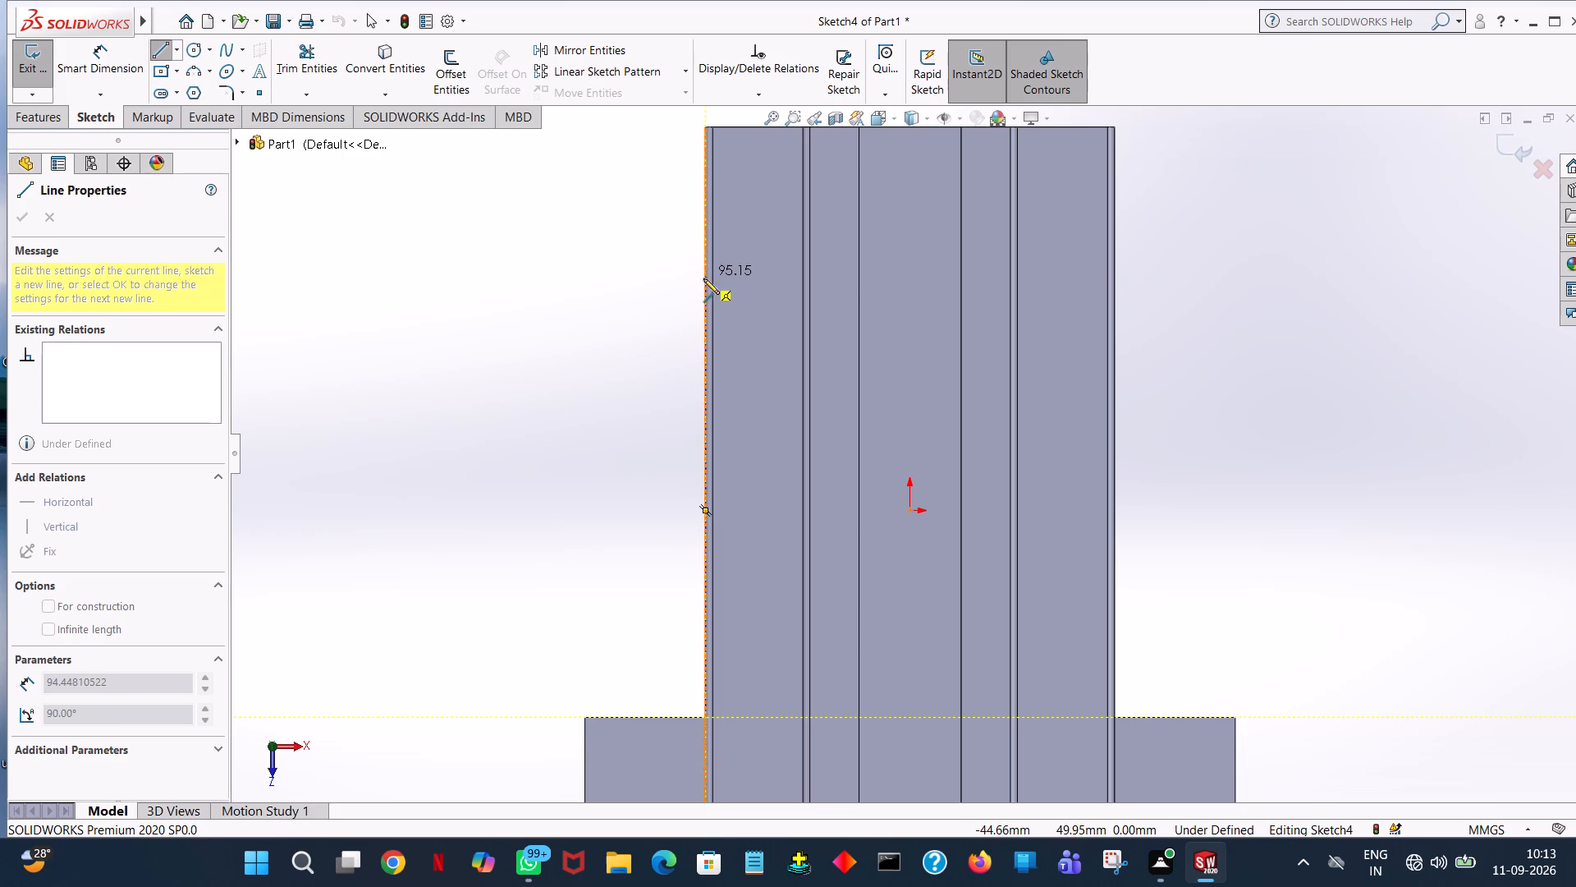
left_click(703, 278)
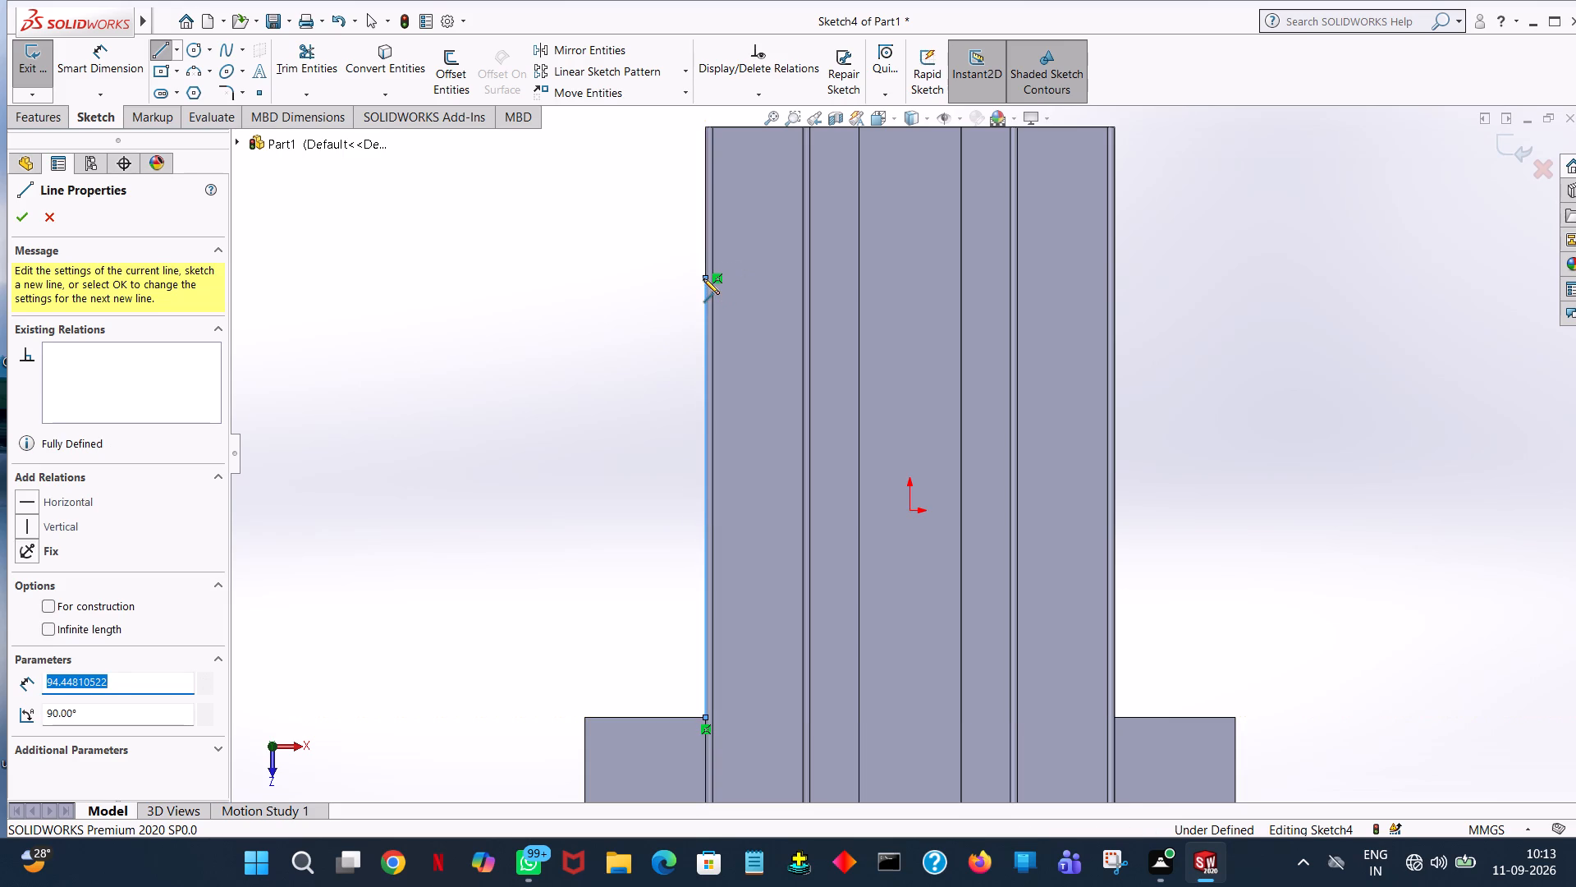
type("60")
key("Return")
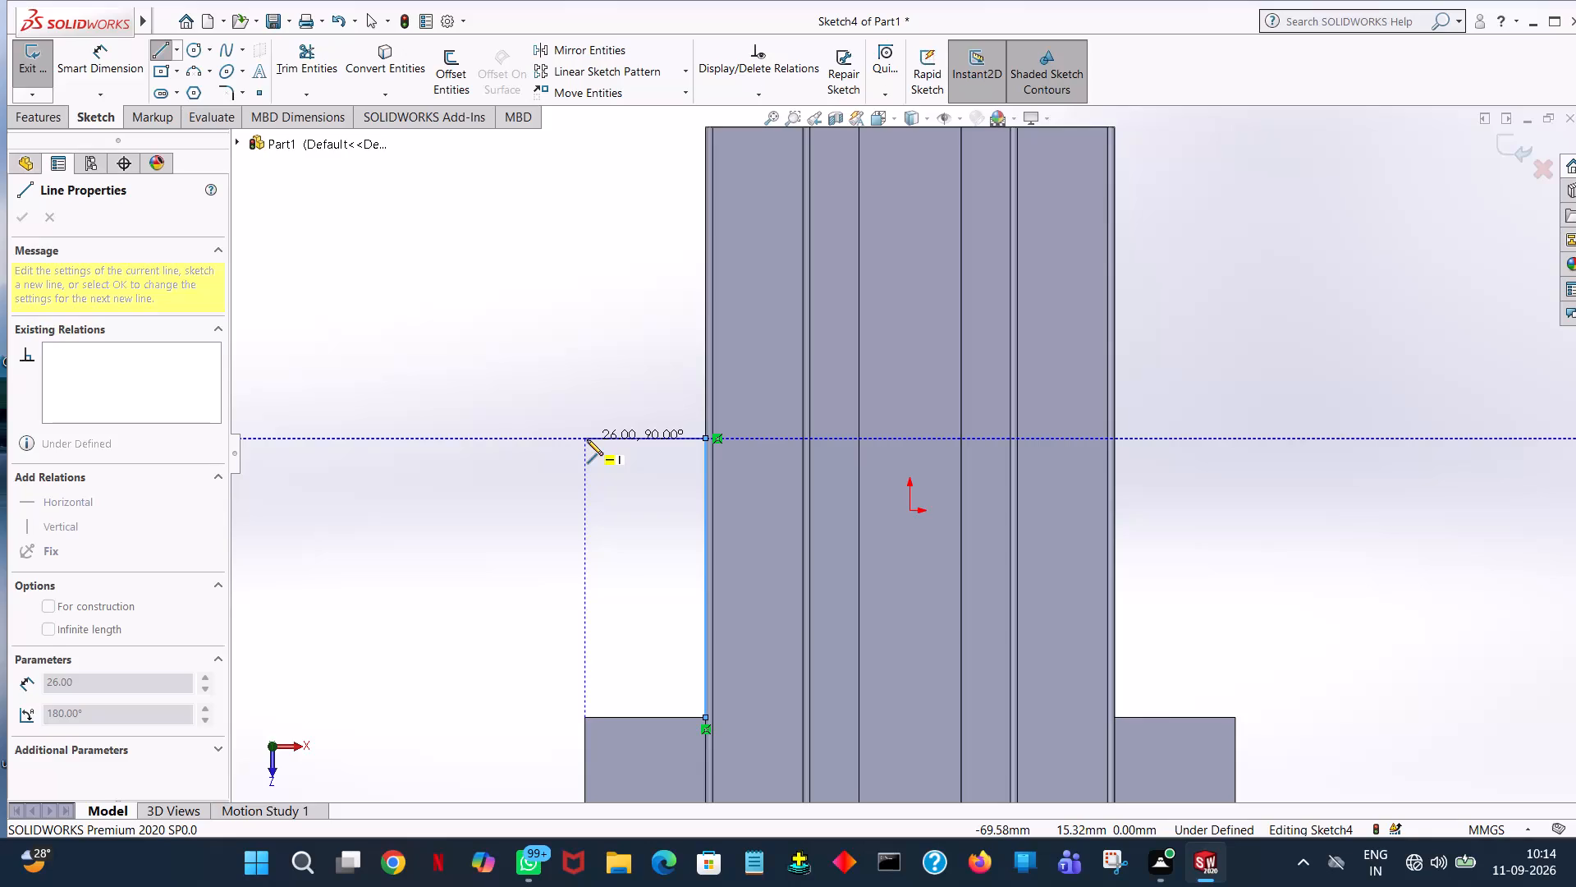
Draw a closed 26 × 67 mm rectangle outside the block's negative X edge, from the 60 mm line's end to the block's back edge.
left_click(587, 439)
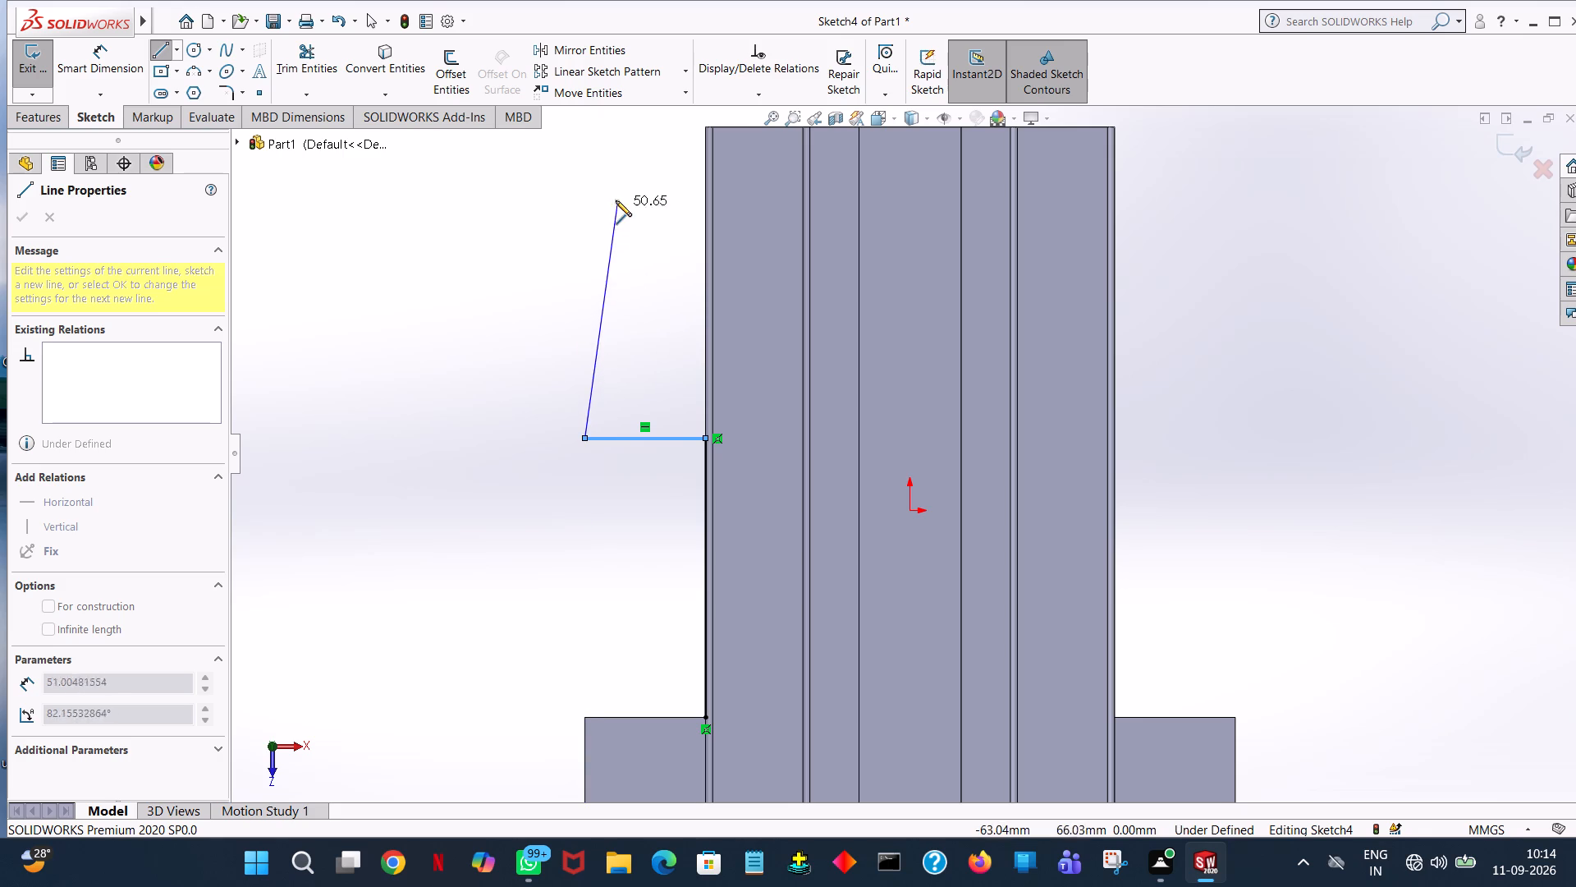
left_click(586, 122)
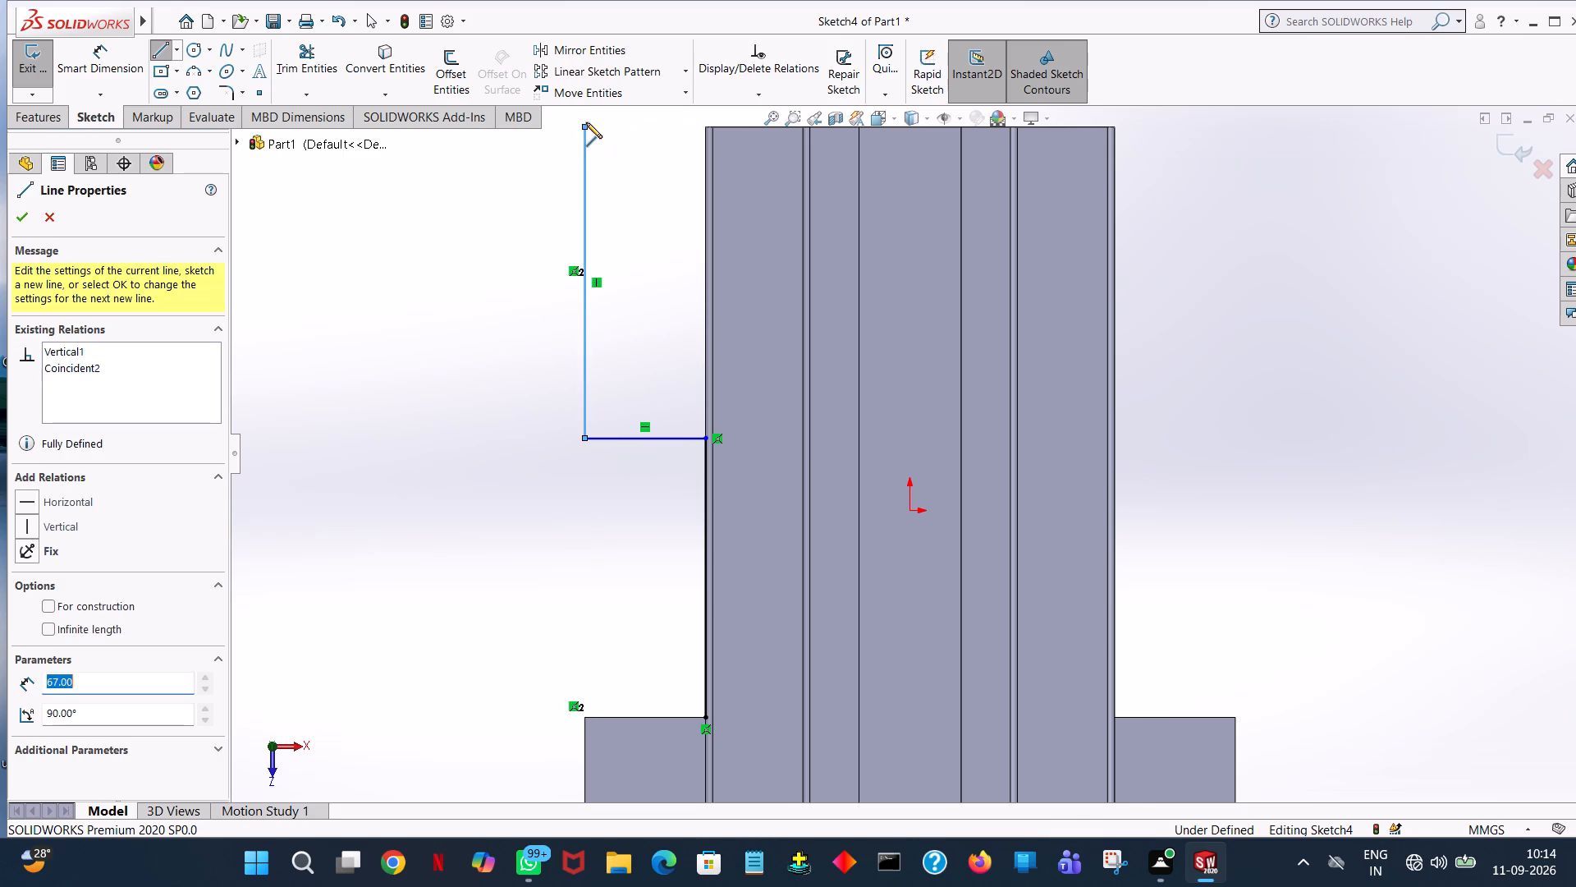
left_click(704, 124)
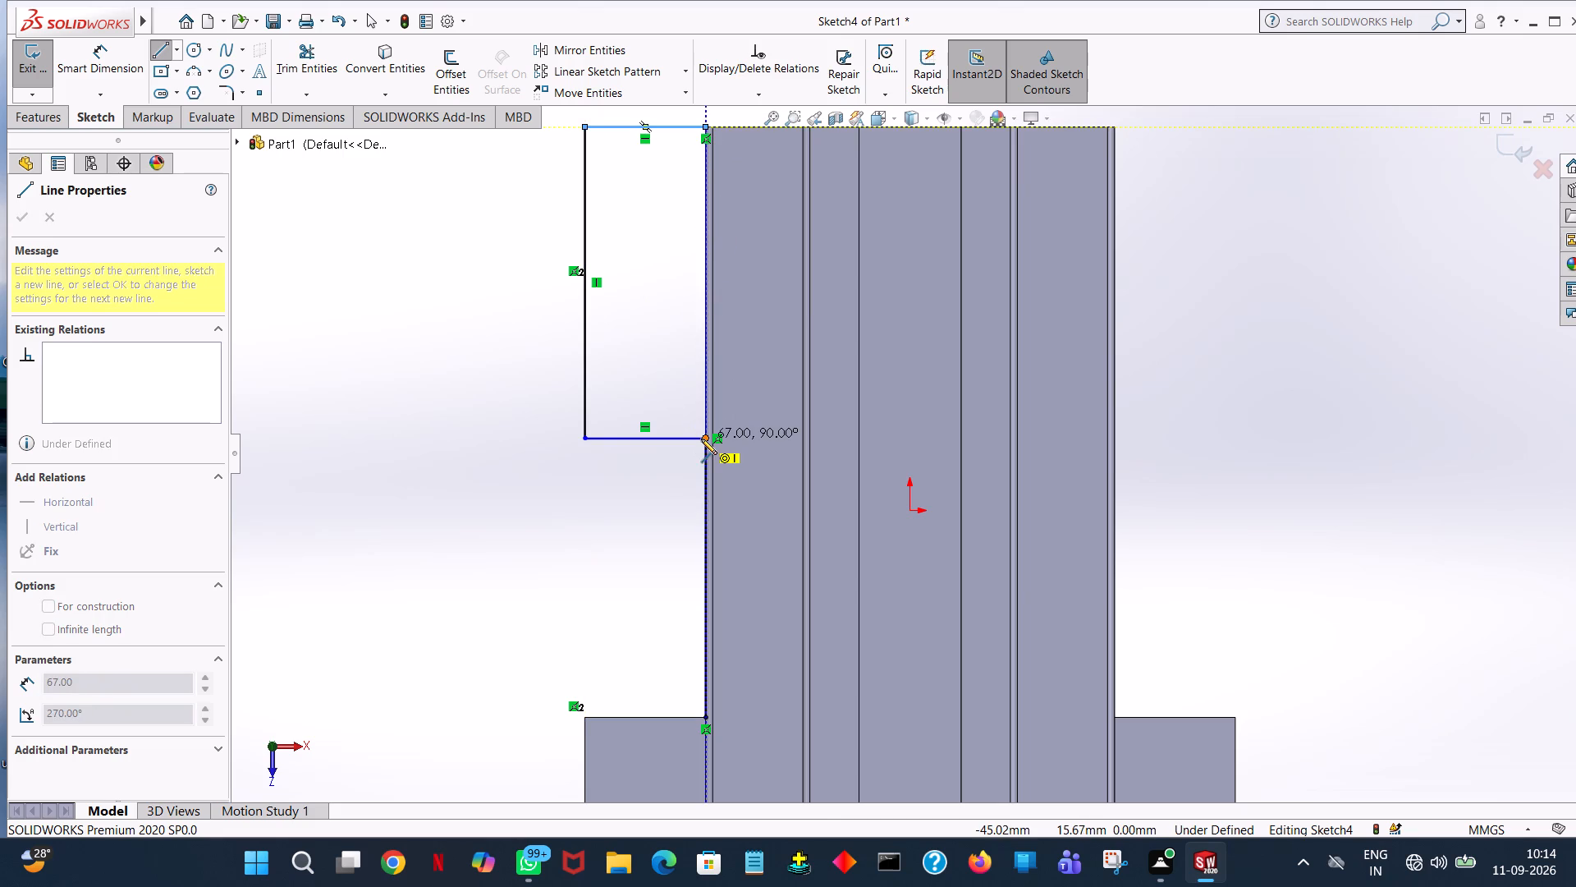
left_click(702, 439)
right_click(702, 439)
left_click(731, 449)
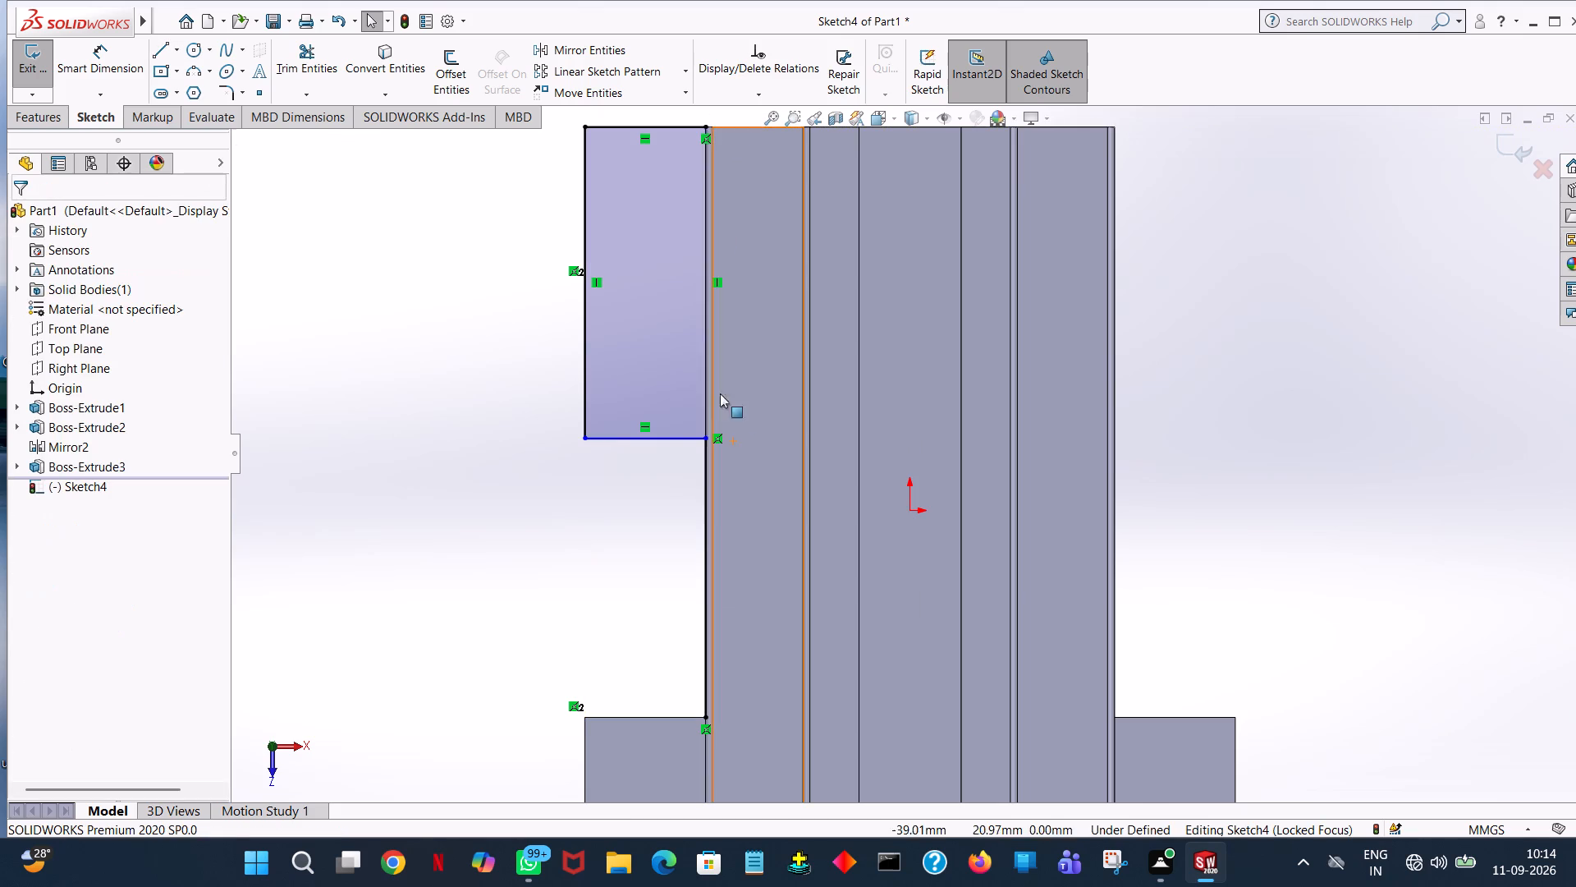
Dimension the rectangle's front edge length as a driven dimension, and that edge's distance from the origin.
left_click(117, 67)
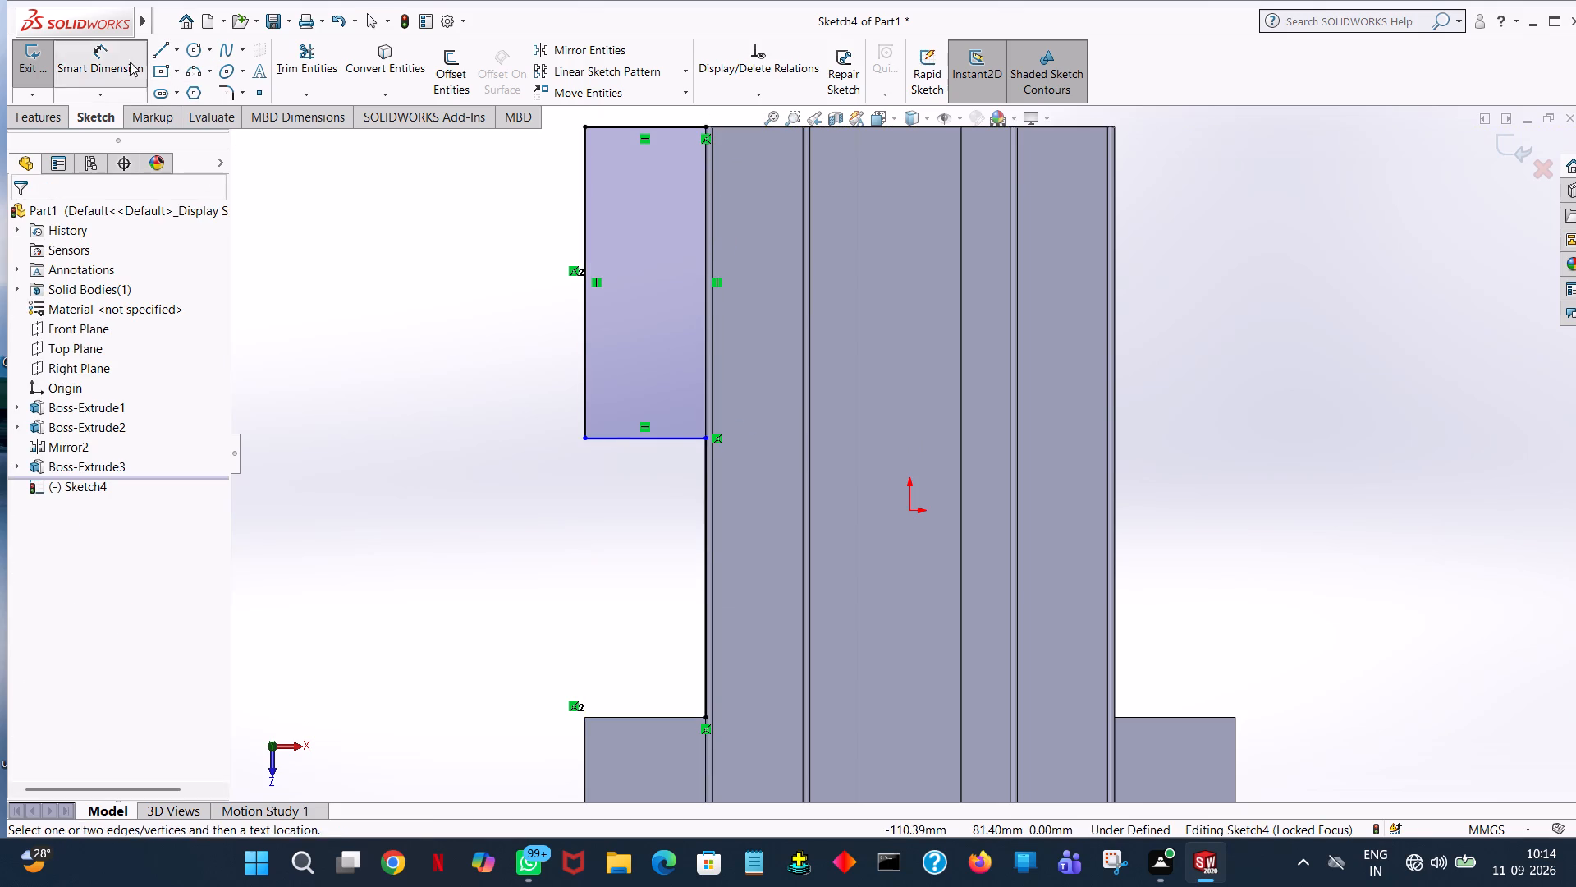
left_click(658, 437)
left_click(627, 476)
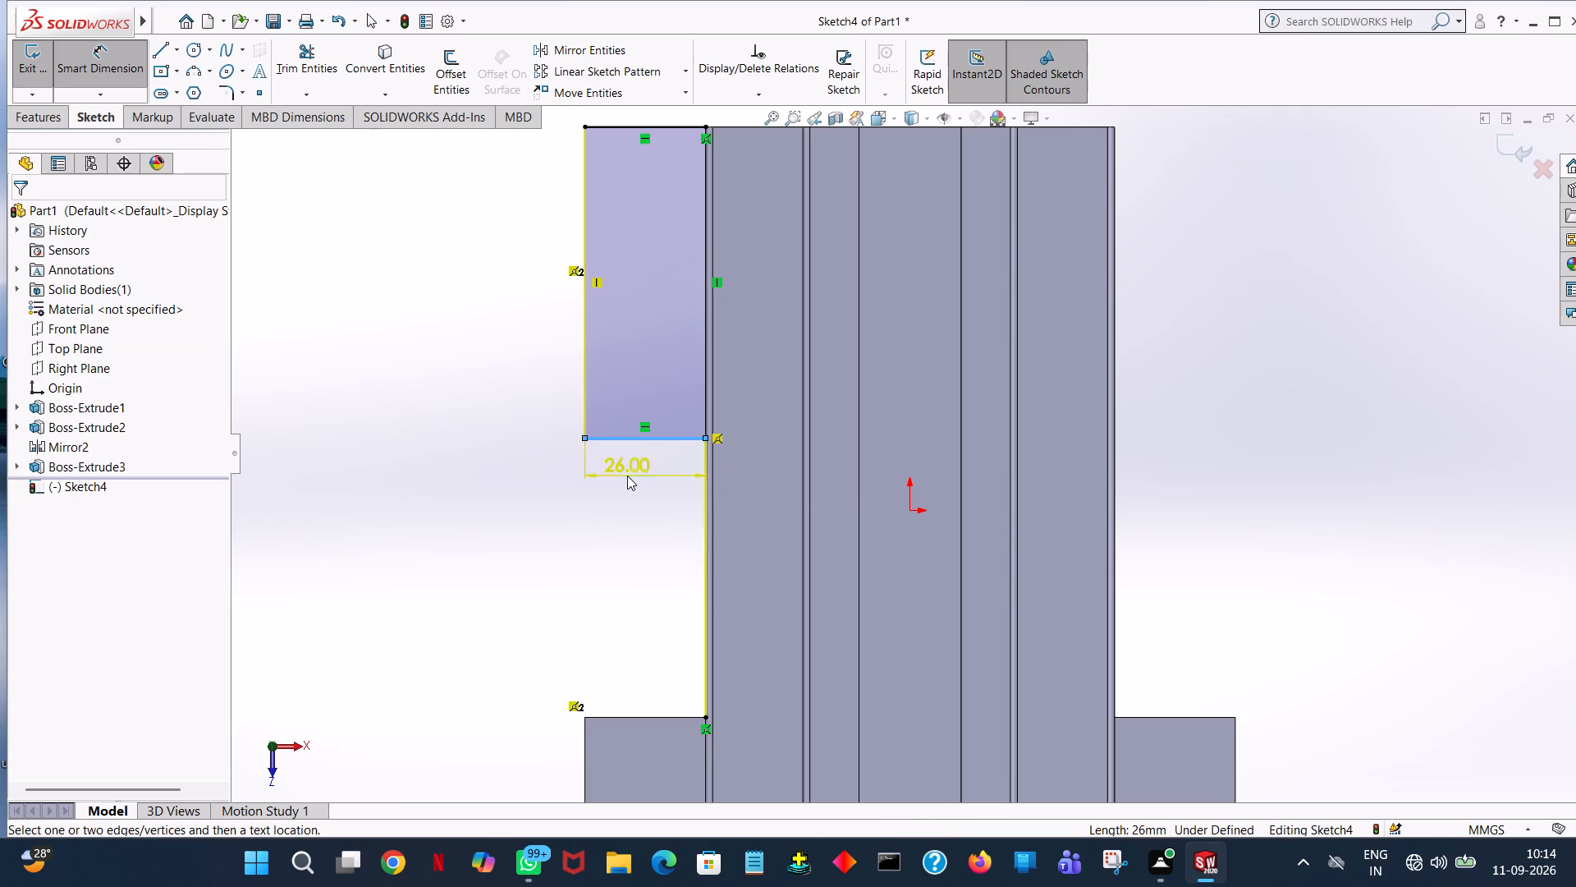
left_click(898, 421)
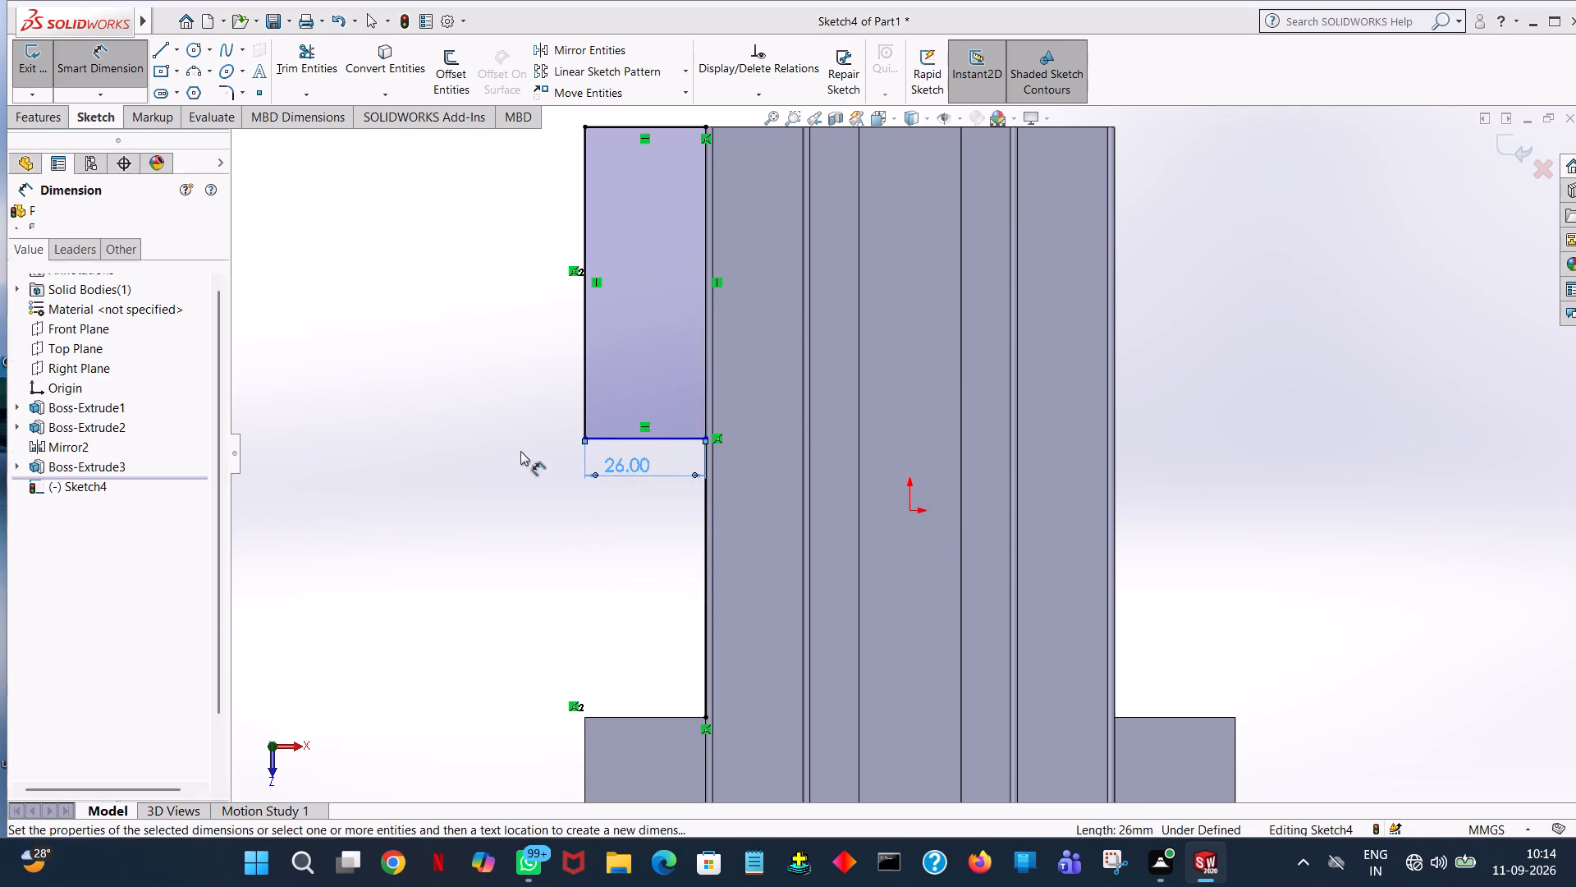
left_click(456, 401)
left_click(624, 439)
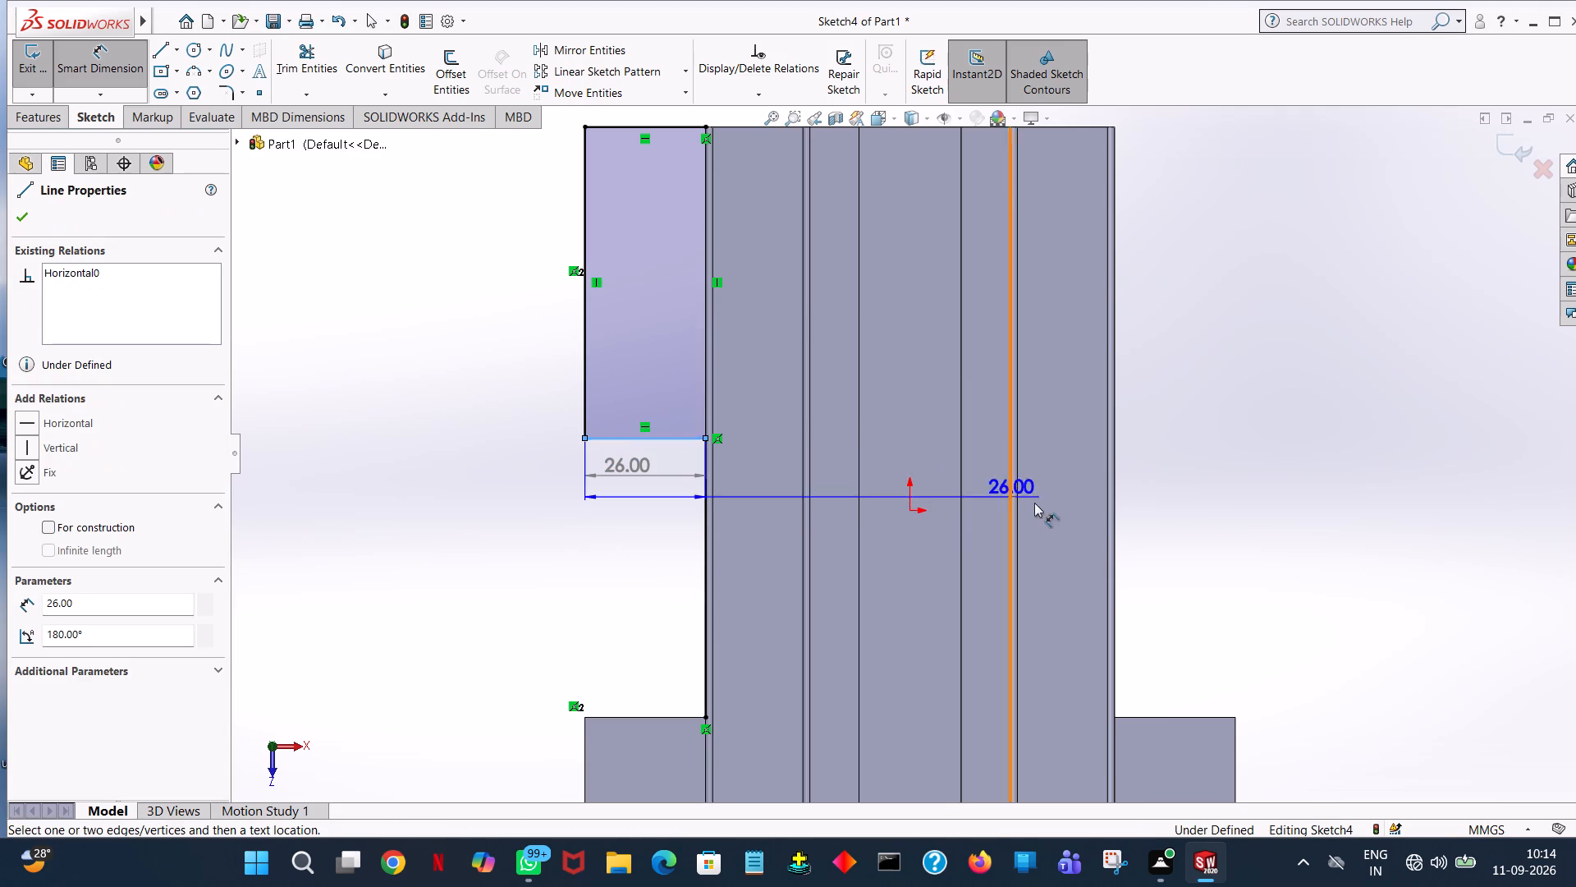
left_click(910, 510)
left_click(515, 534)
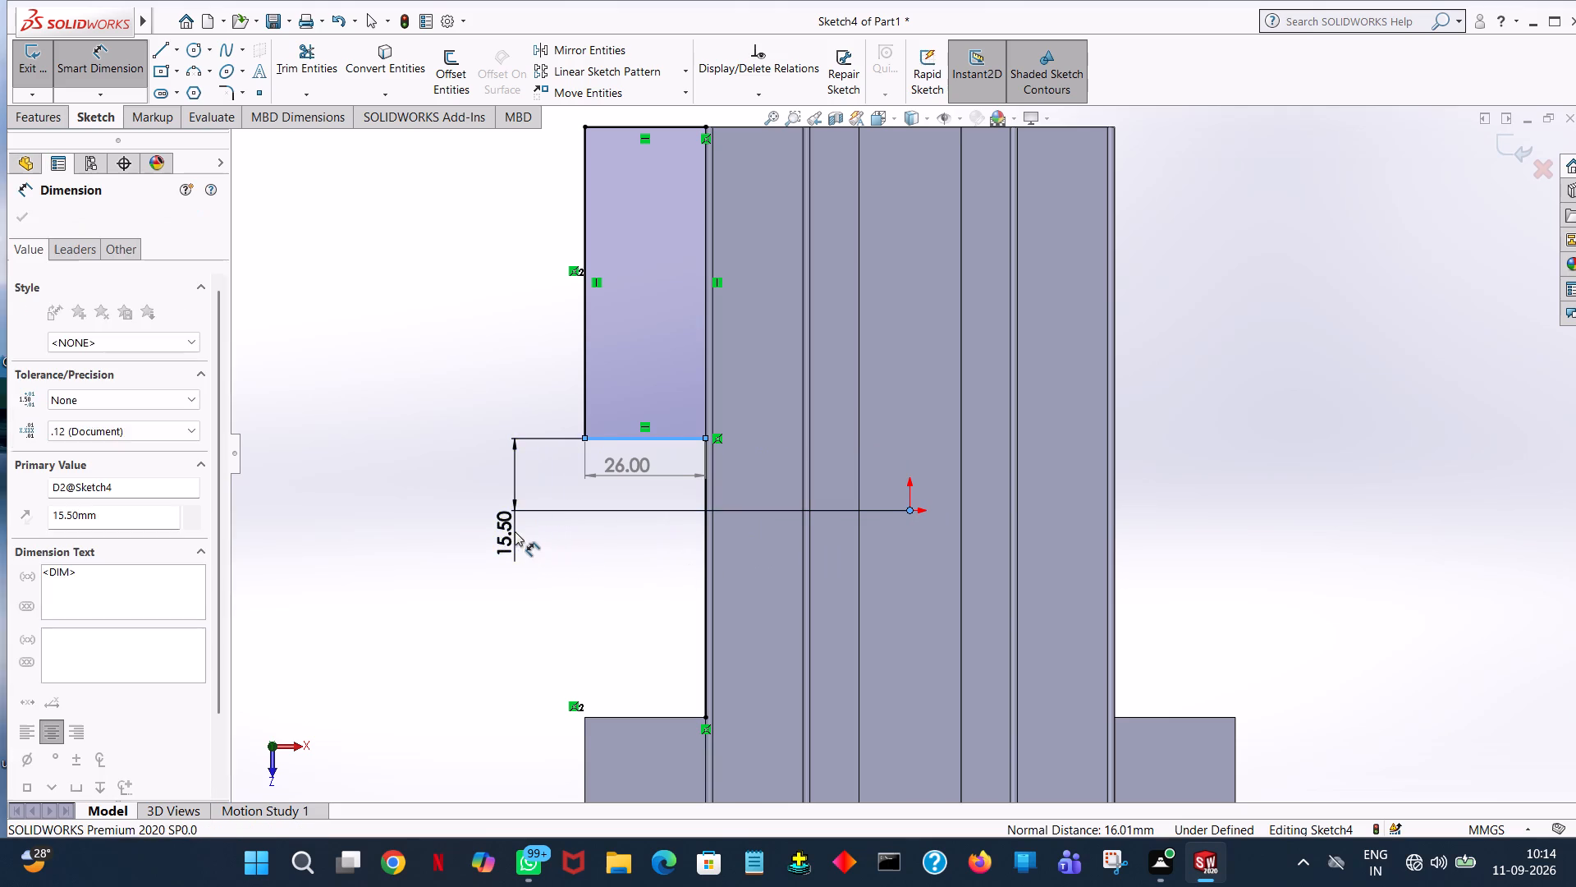
left_click(442, 512)
left_click(488, 356)
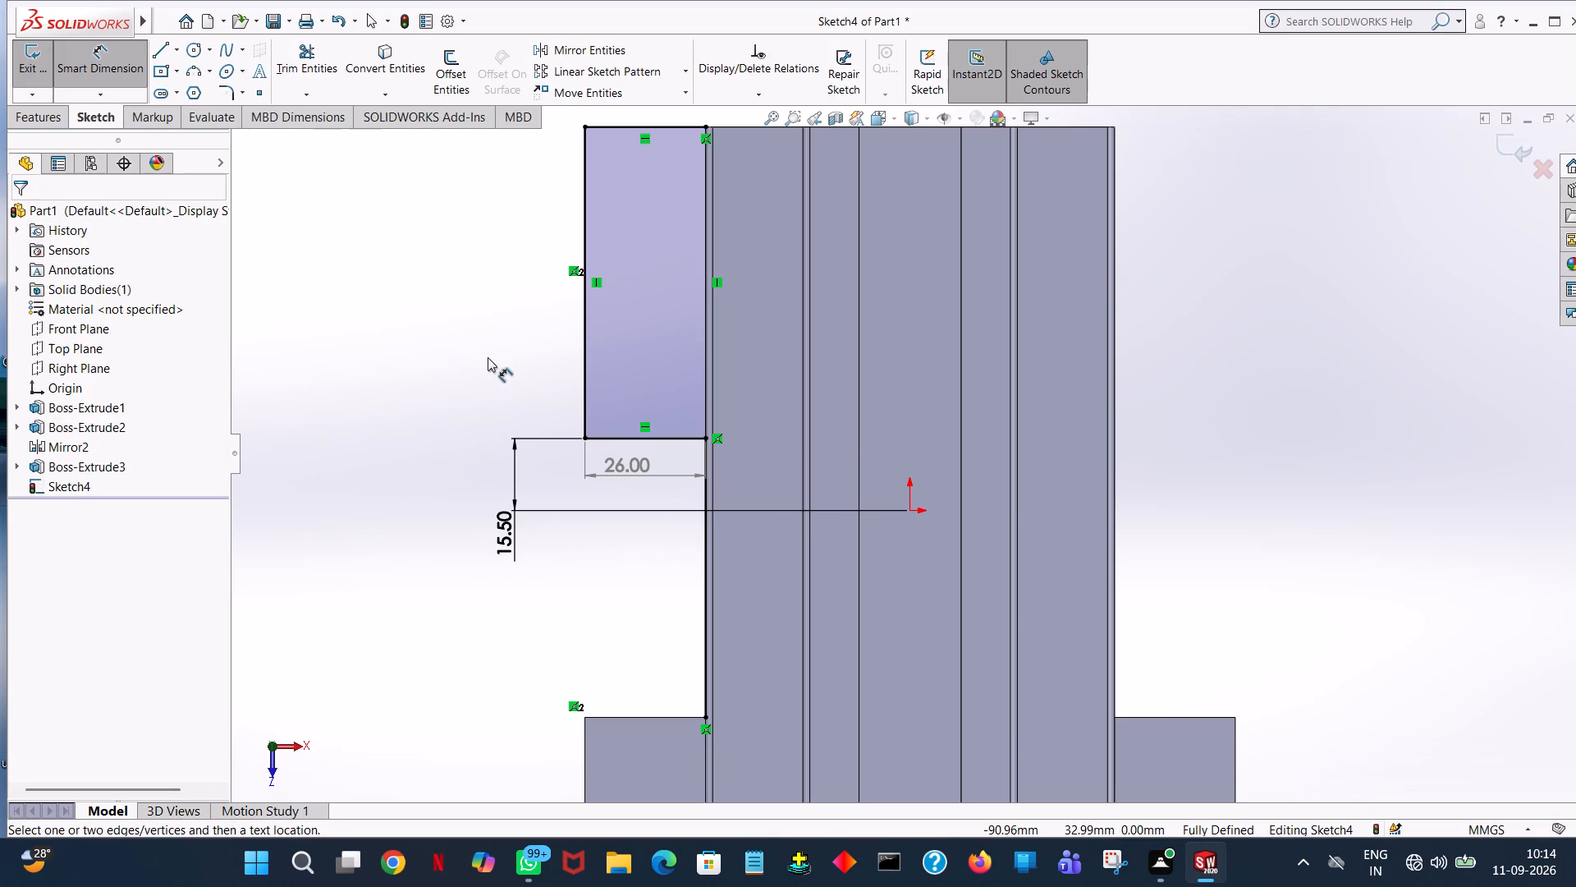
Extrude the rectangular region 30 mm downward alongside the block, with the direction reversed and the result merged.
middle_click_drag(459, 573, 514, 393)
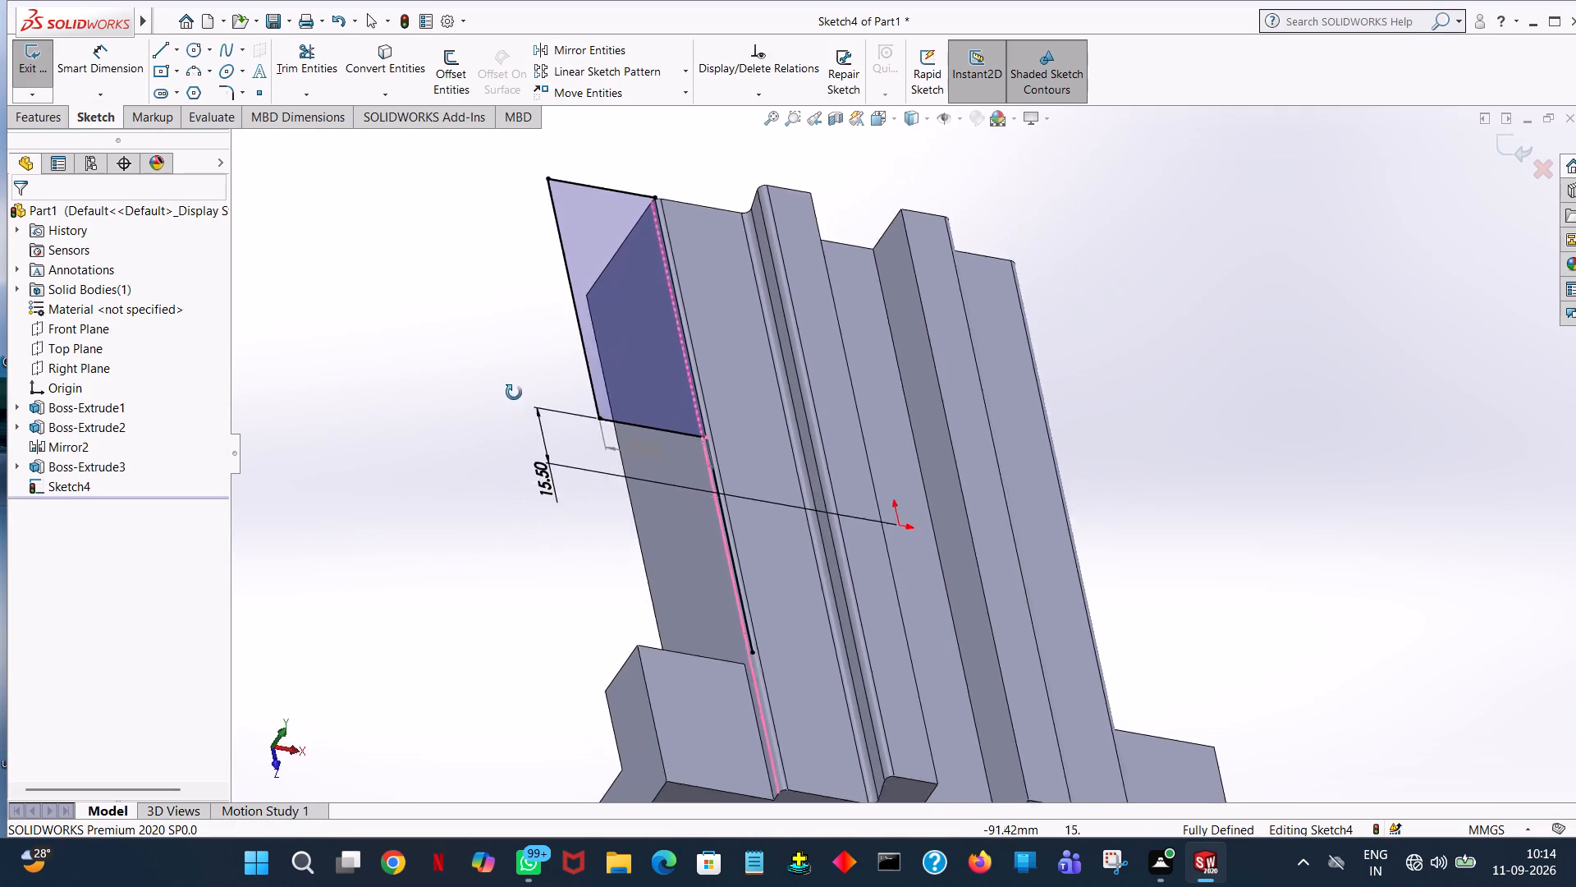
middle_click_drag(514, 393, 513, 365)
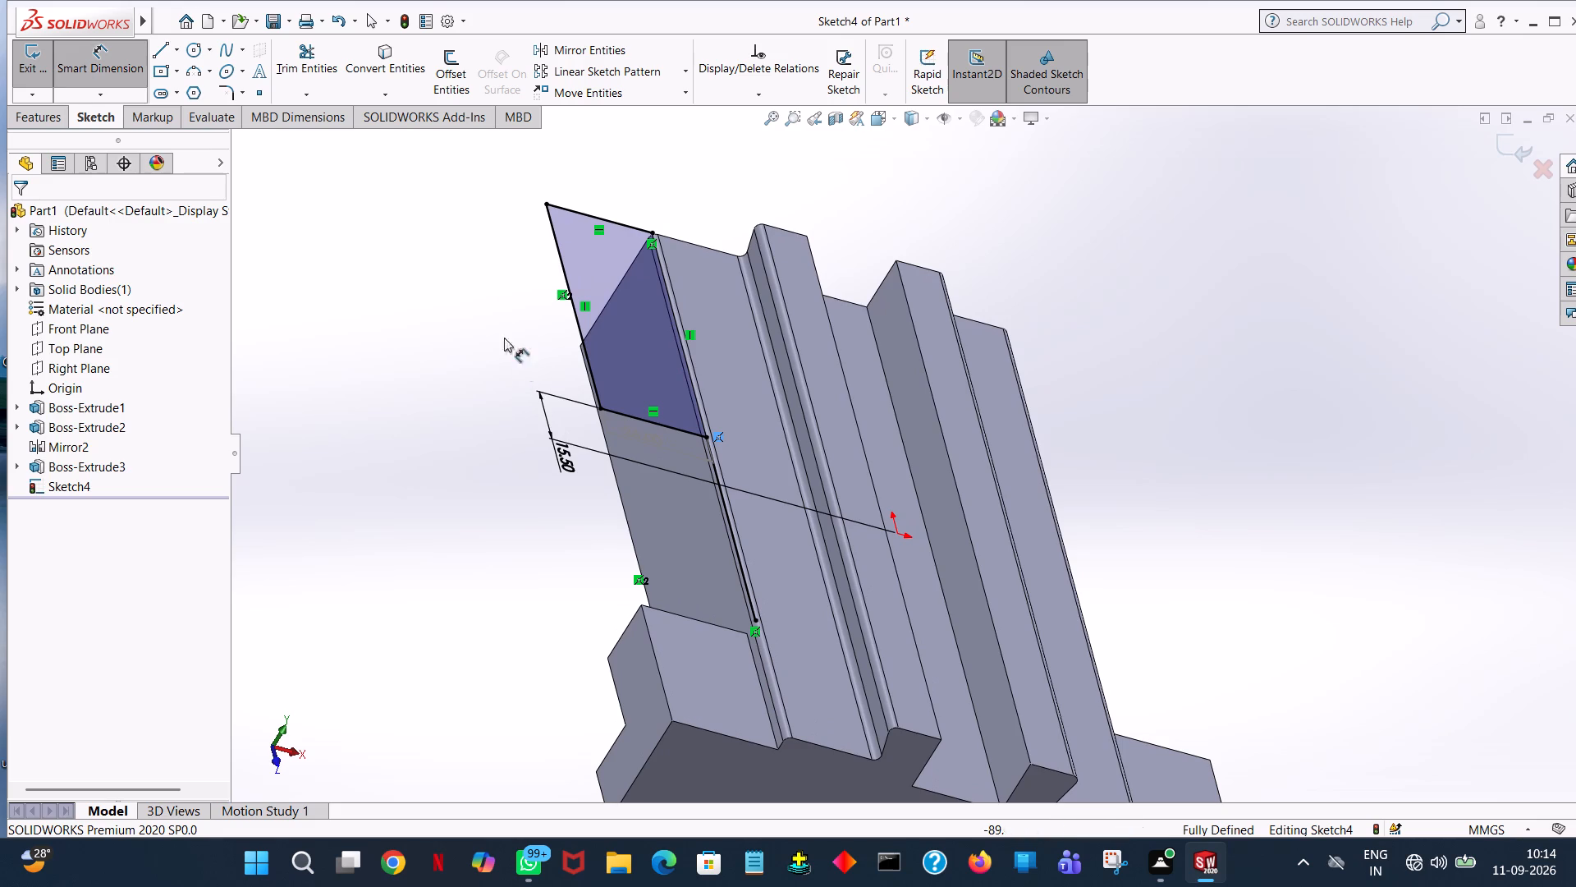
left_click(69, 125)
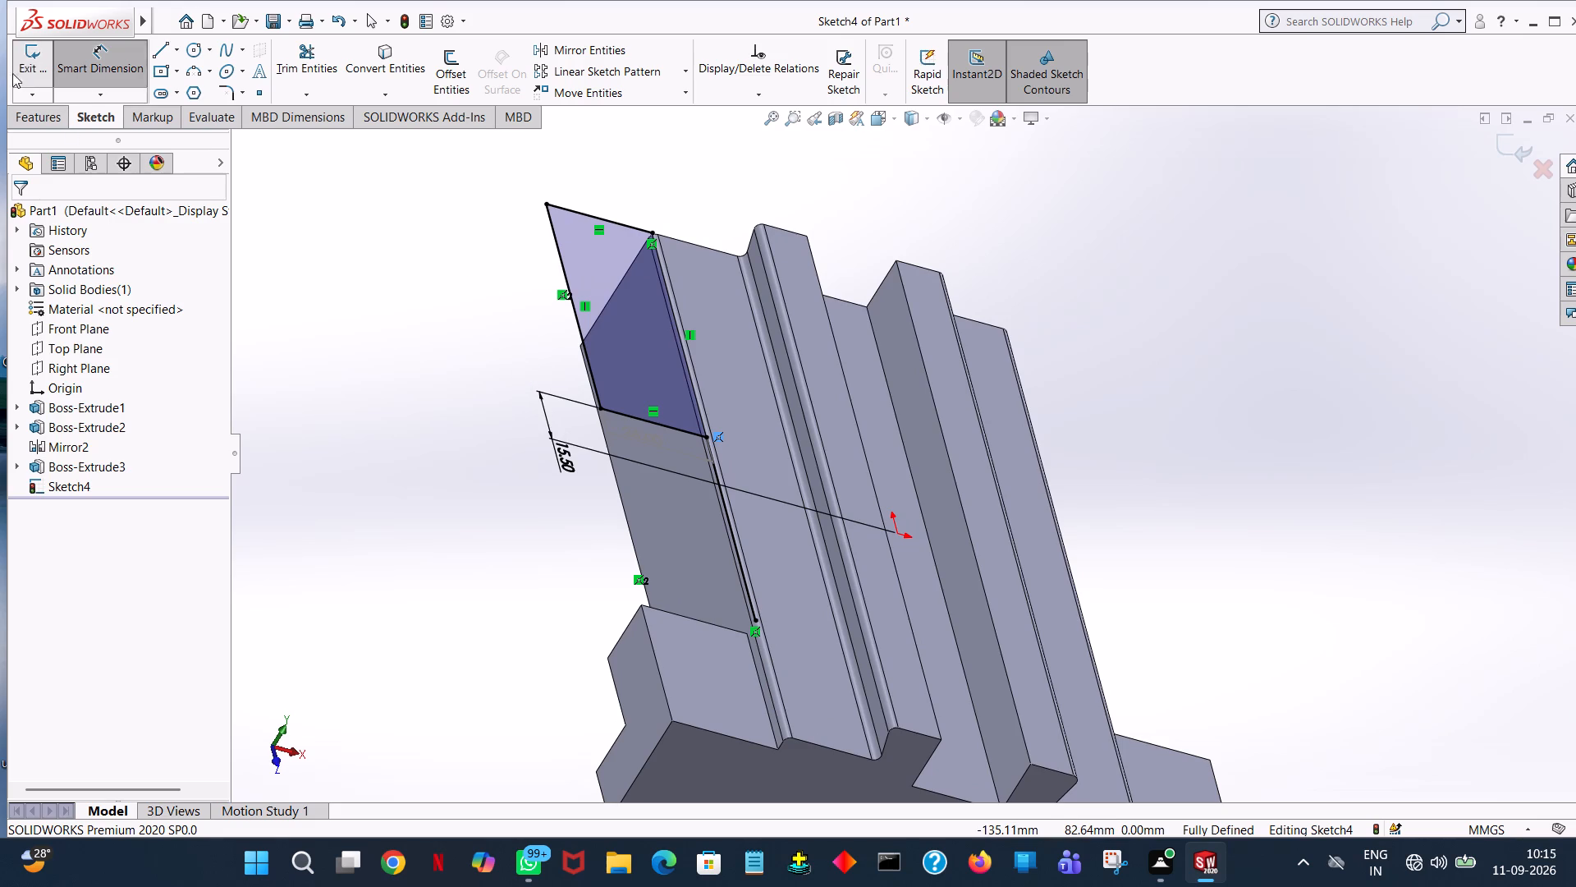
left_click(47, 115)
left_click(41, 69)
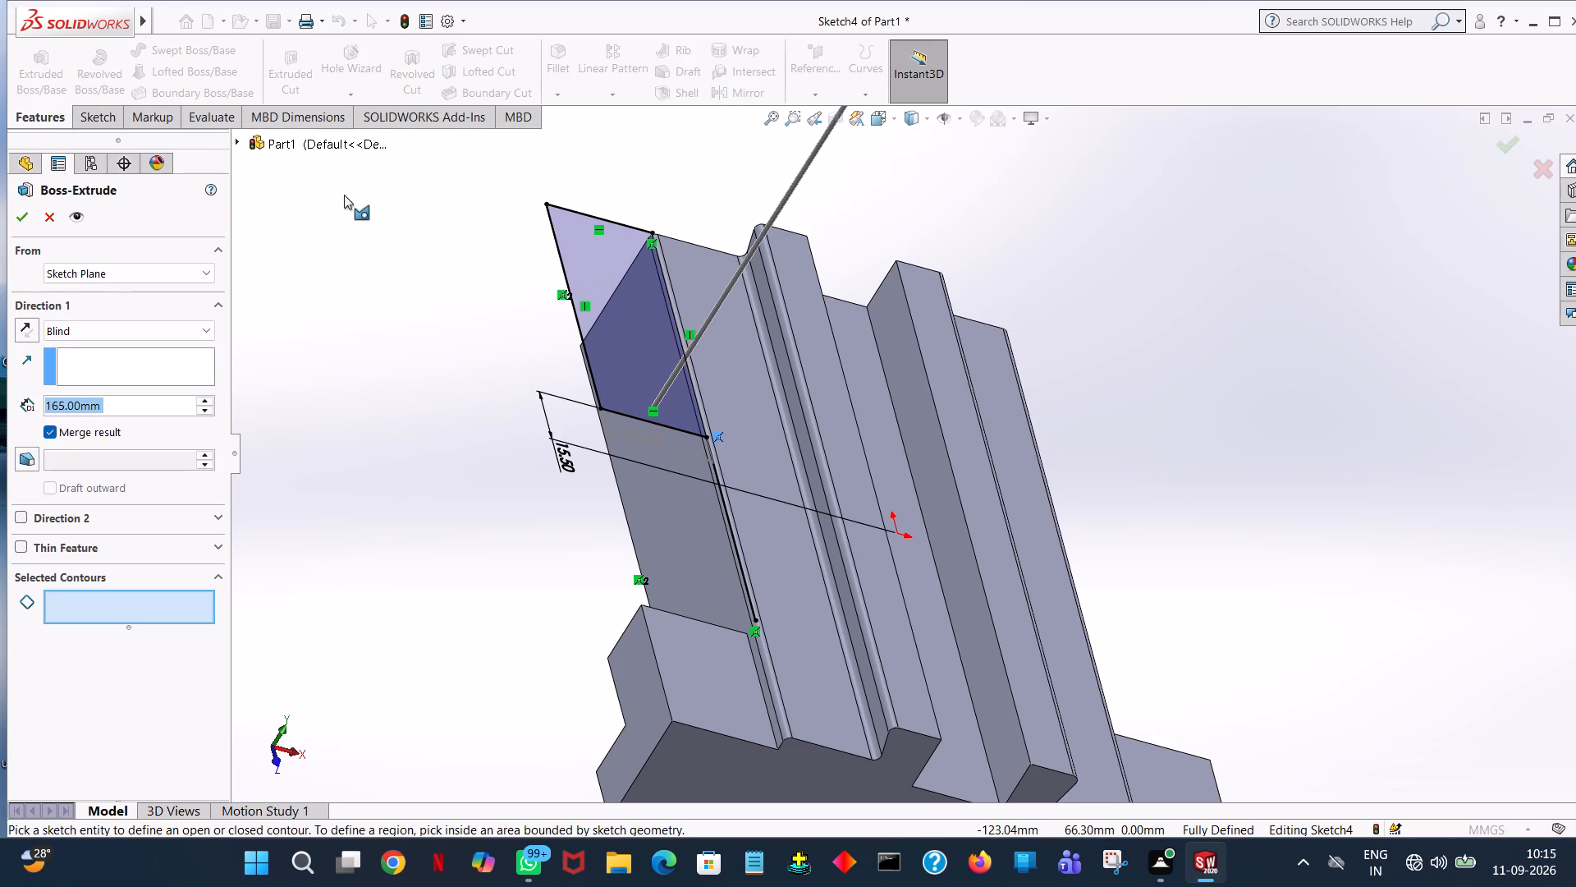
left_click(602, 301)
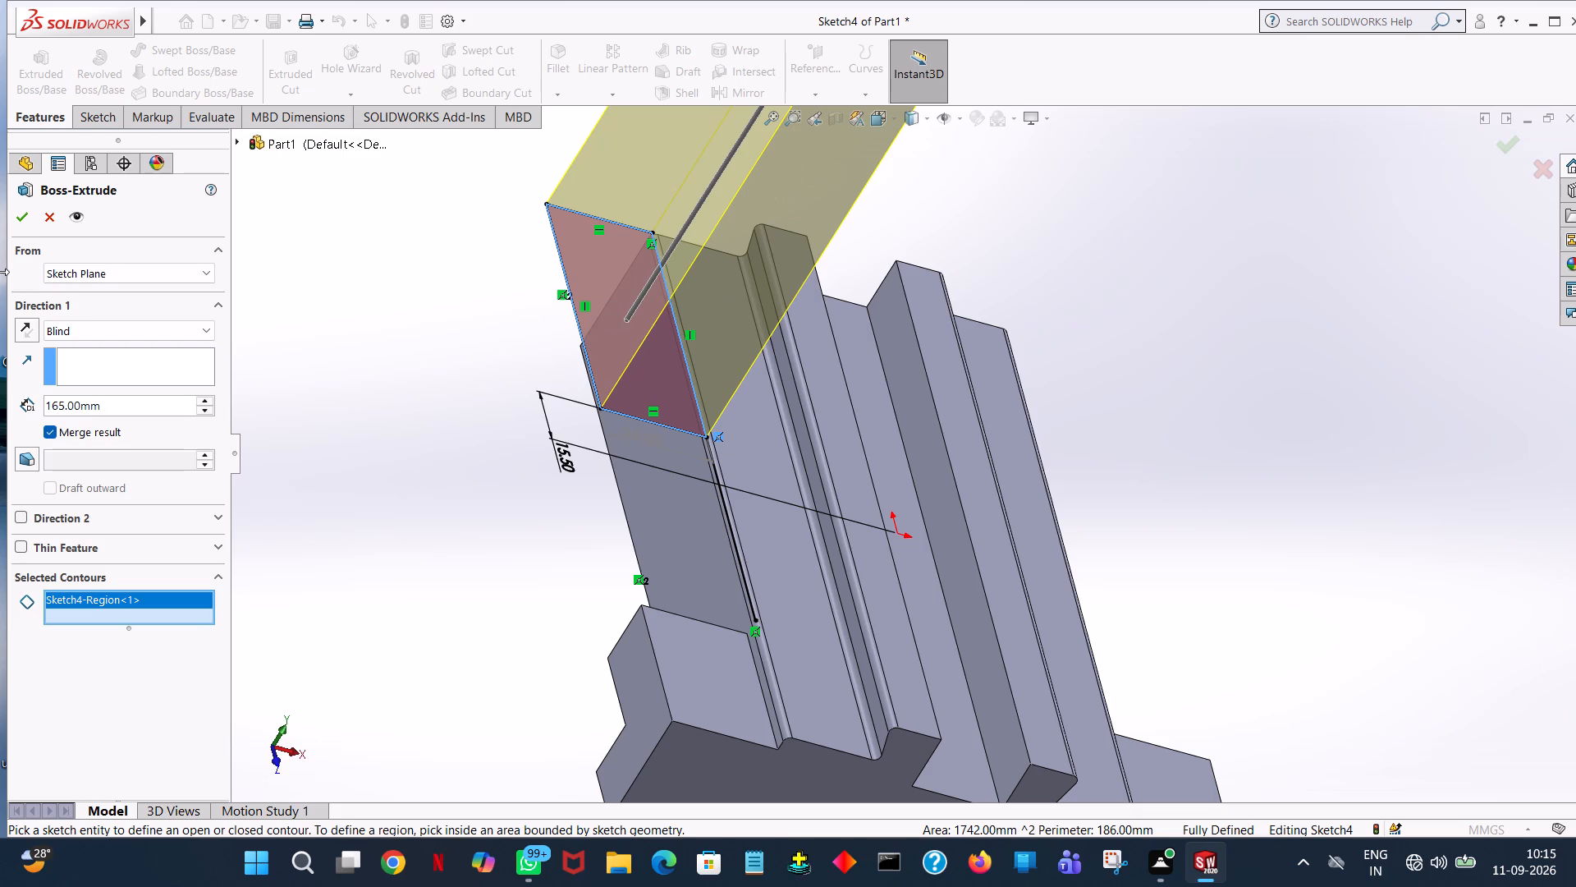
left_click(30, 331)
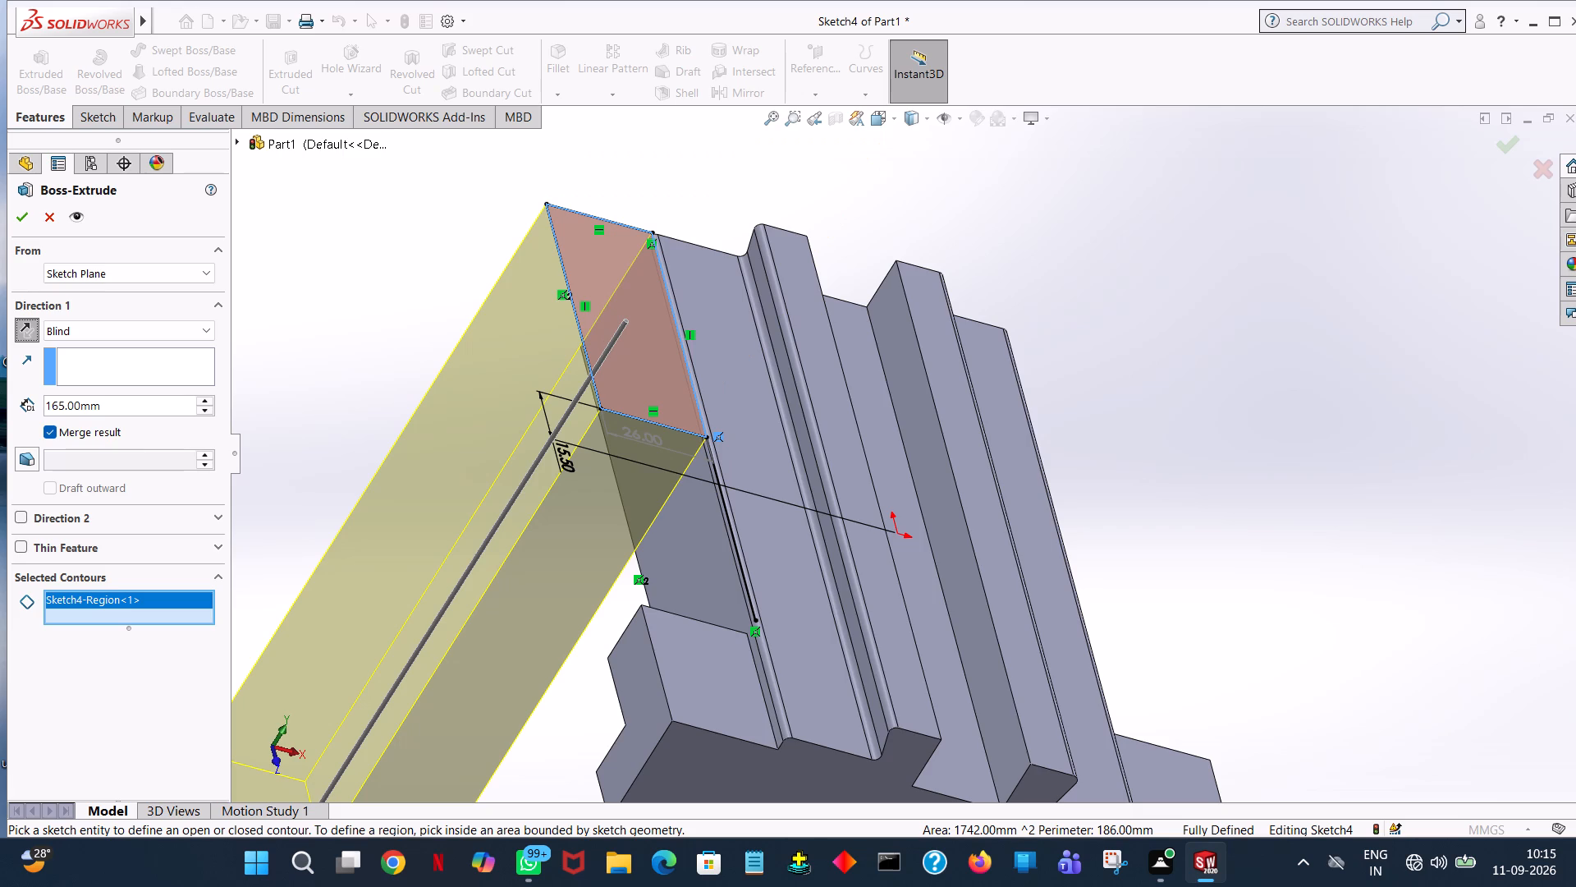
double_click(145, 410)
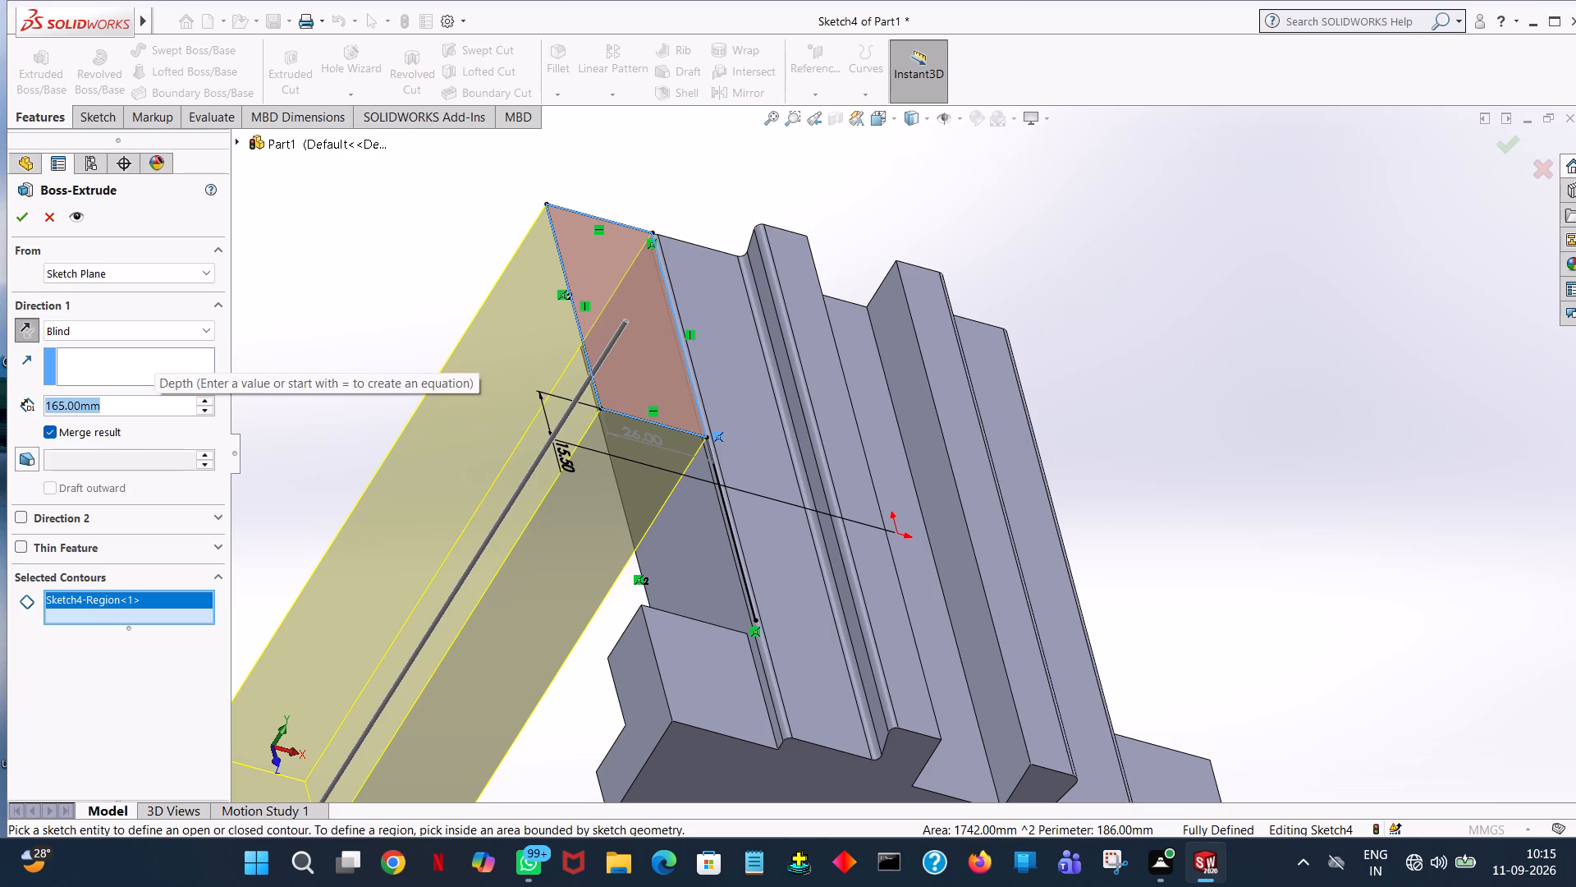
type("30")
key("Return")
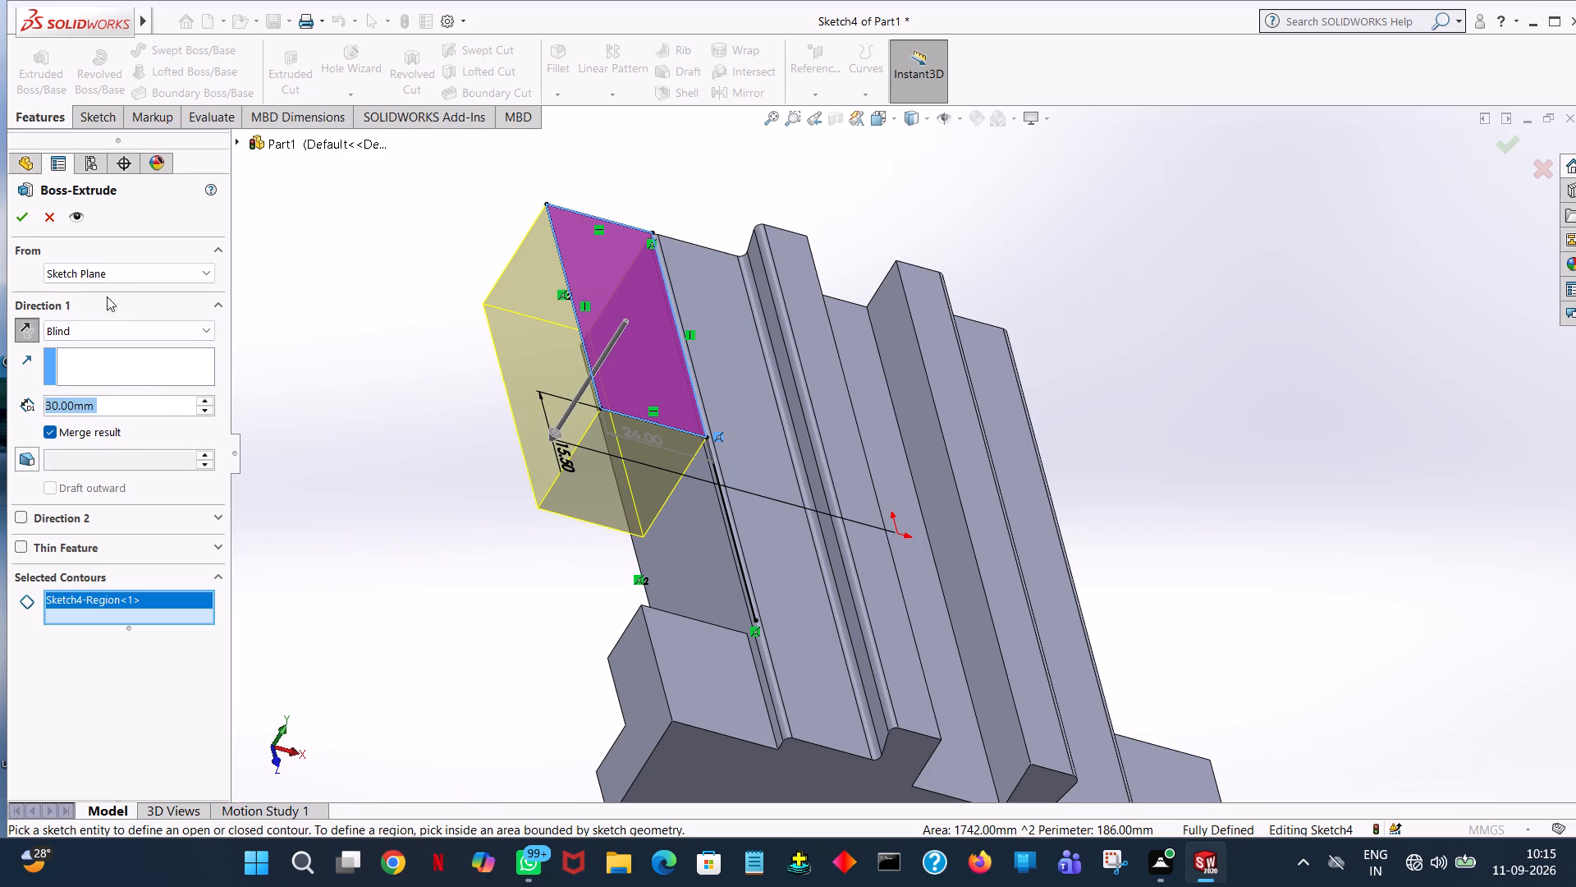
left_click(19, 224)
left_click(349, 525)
Examine the new rear side projection against the front one from the side, end and underside.
middle_click_drag(379, 514, 552, 506)
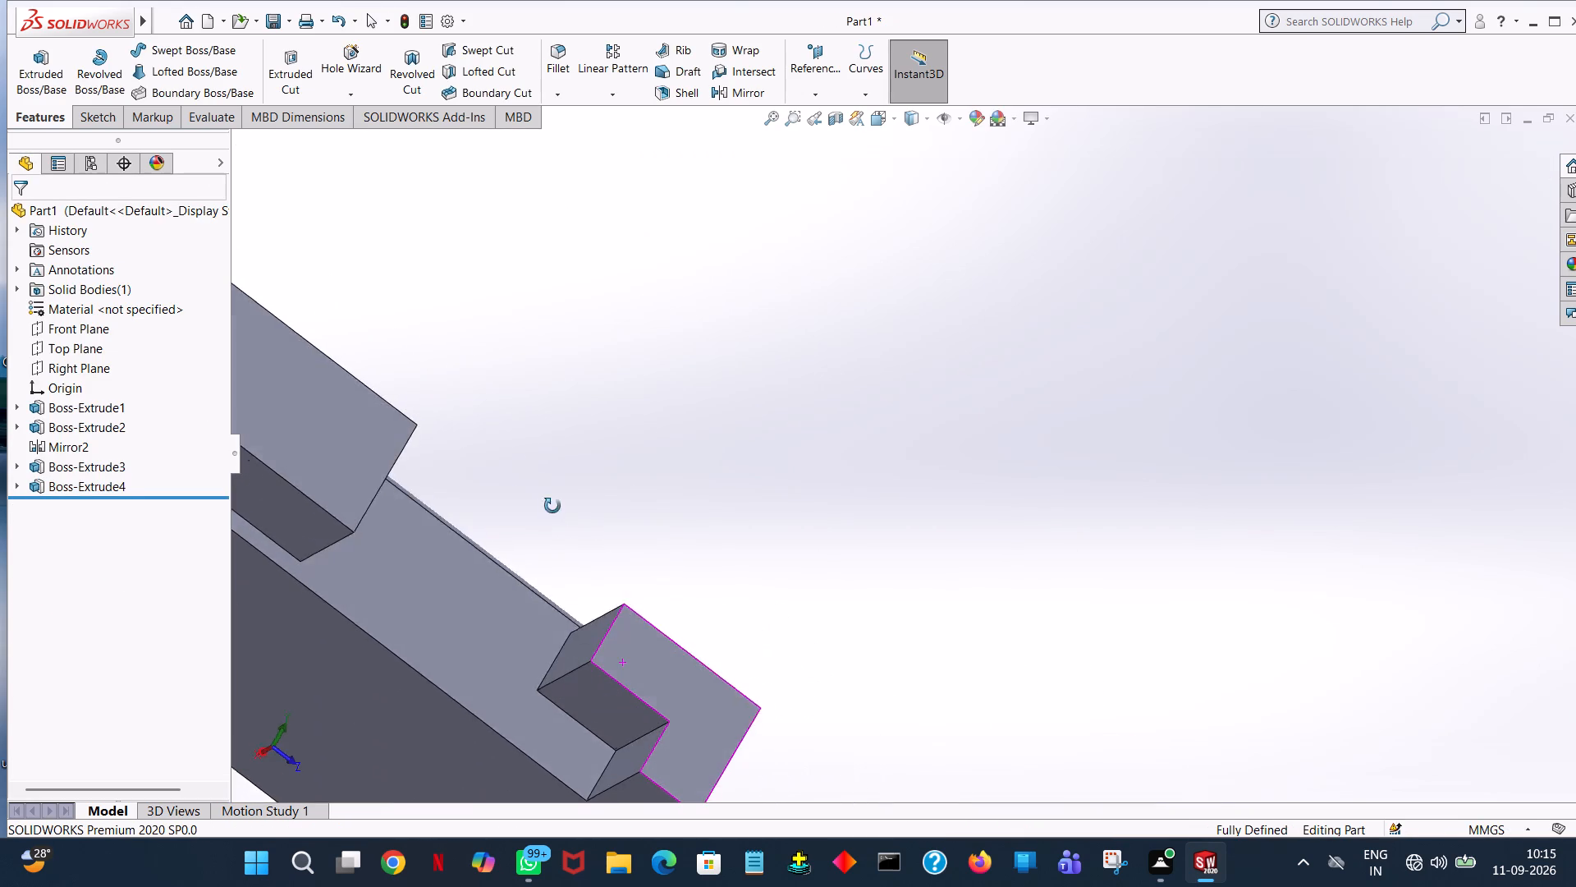
middle_click_drag(552, 506, 443, 489)
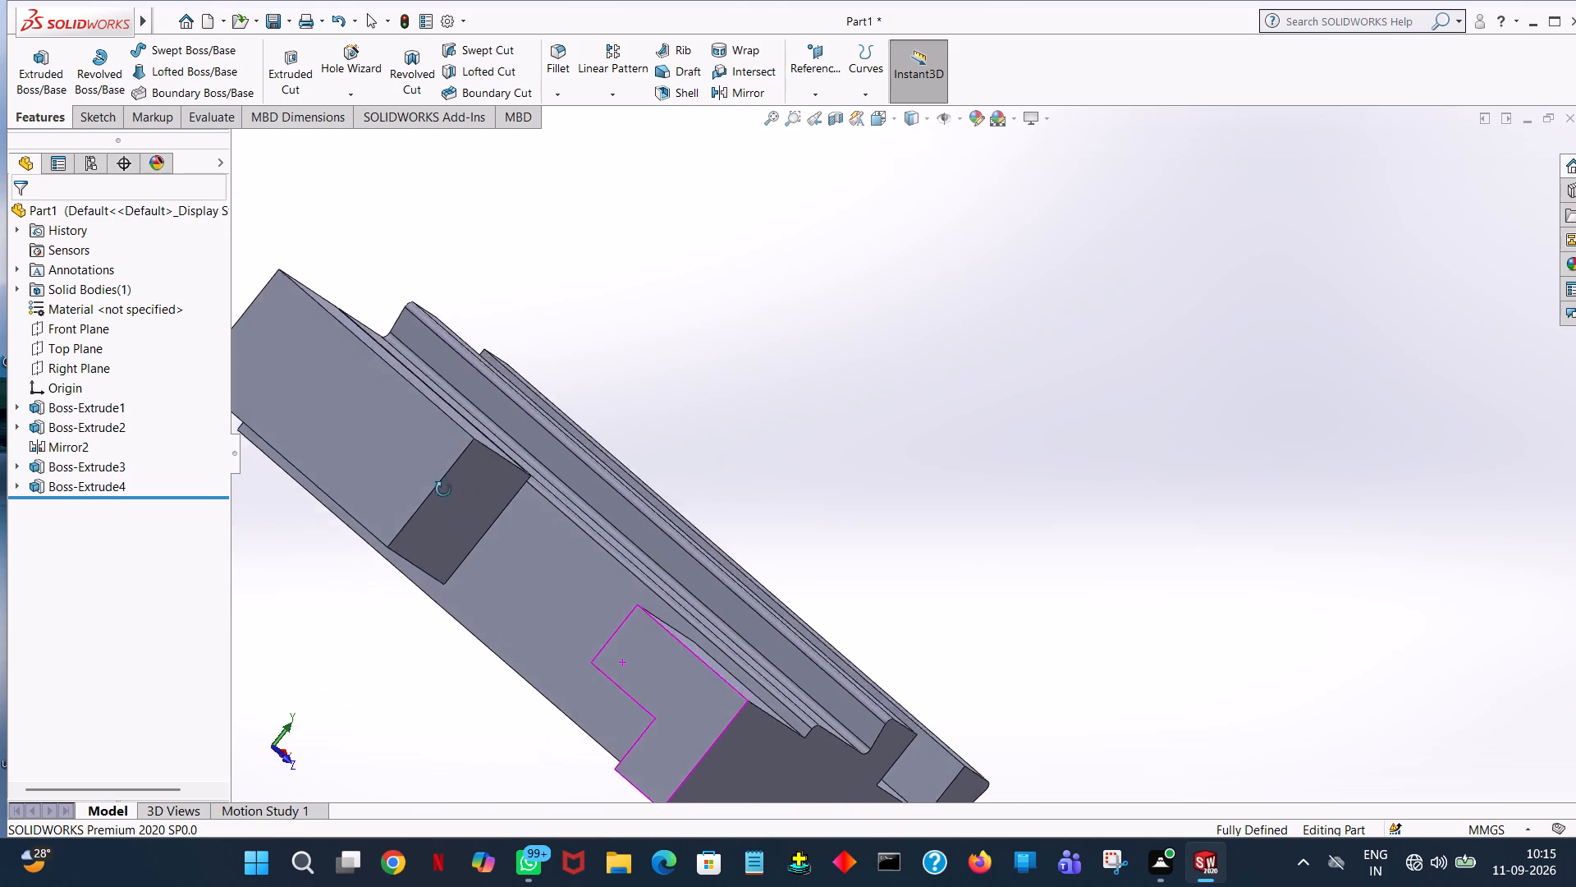
middle_click_drag(443, 489, 363, 412)
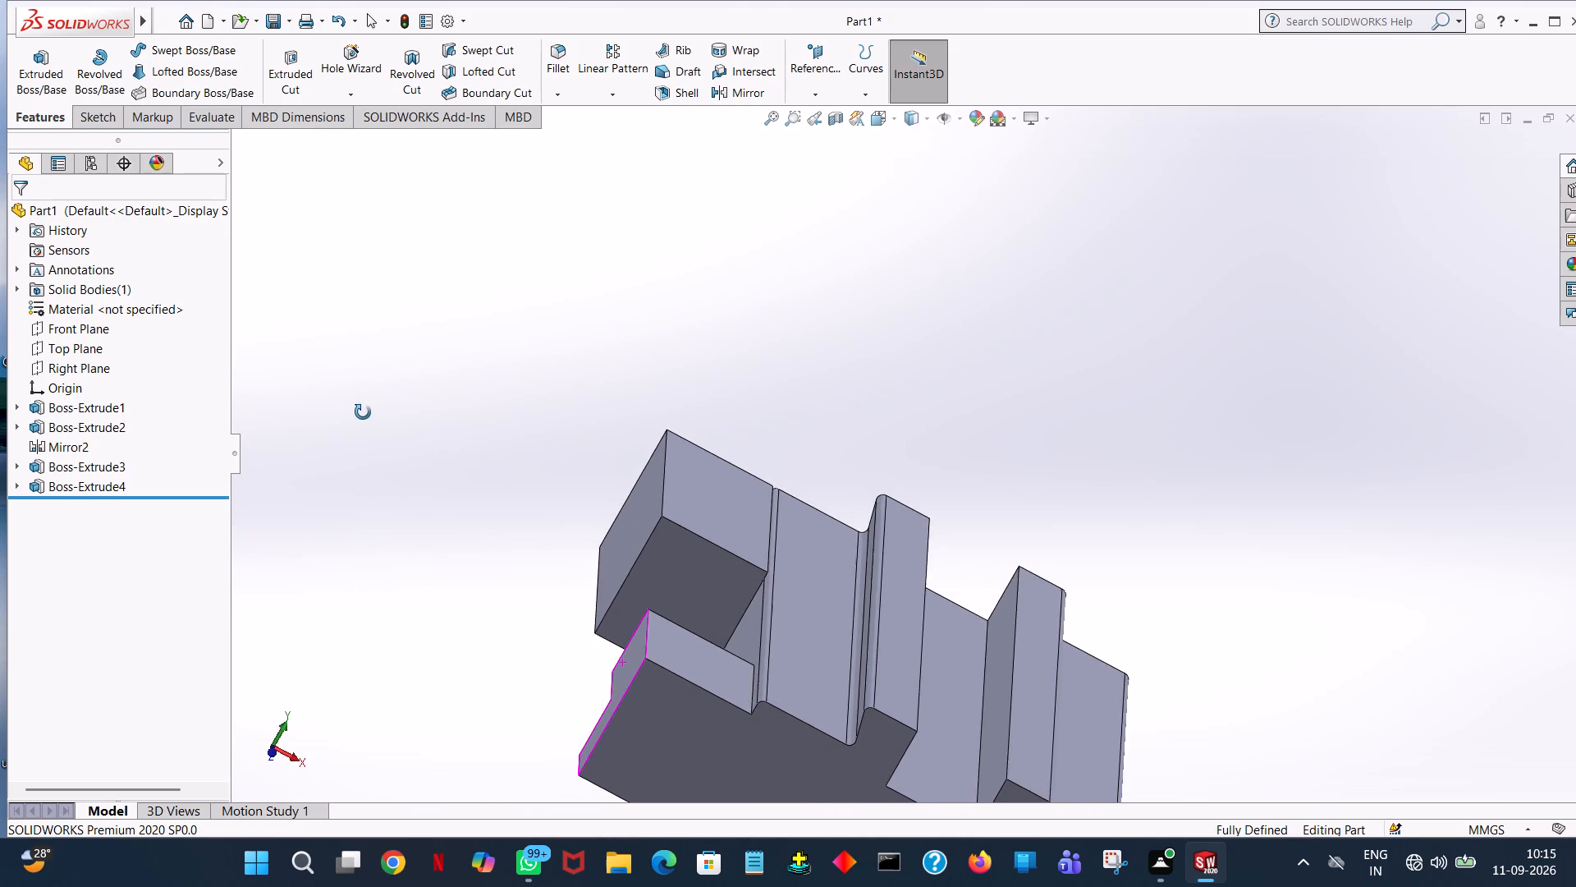
middle_click_drag(363, 412, 424, 433)
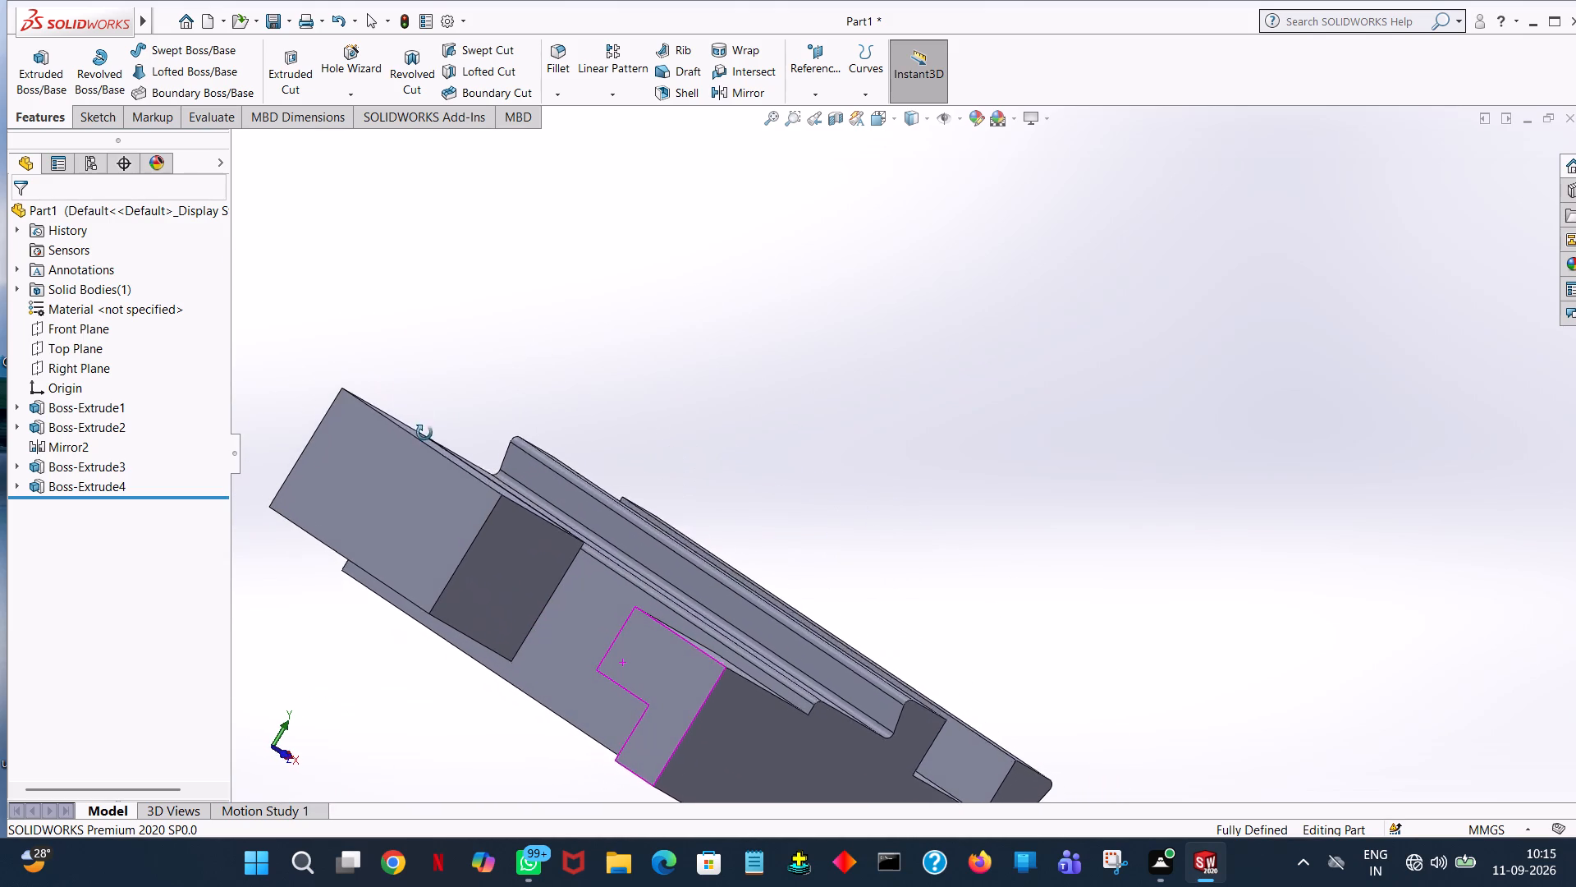
middle_click_drag(424, 433, 690, 744)
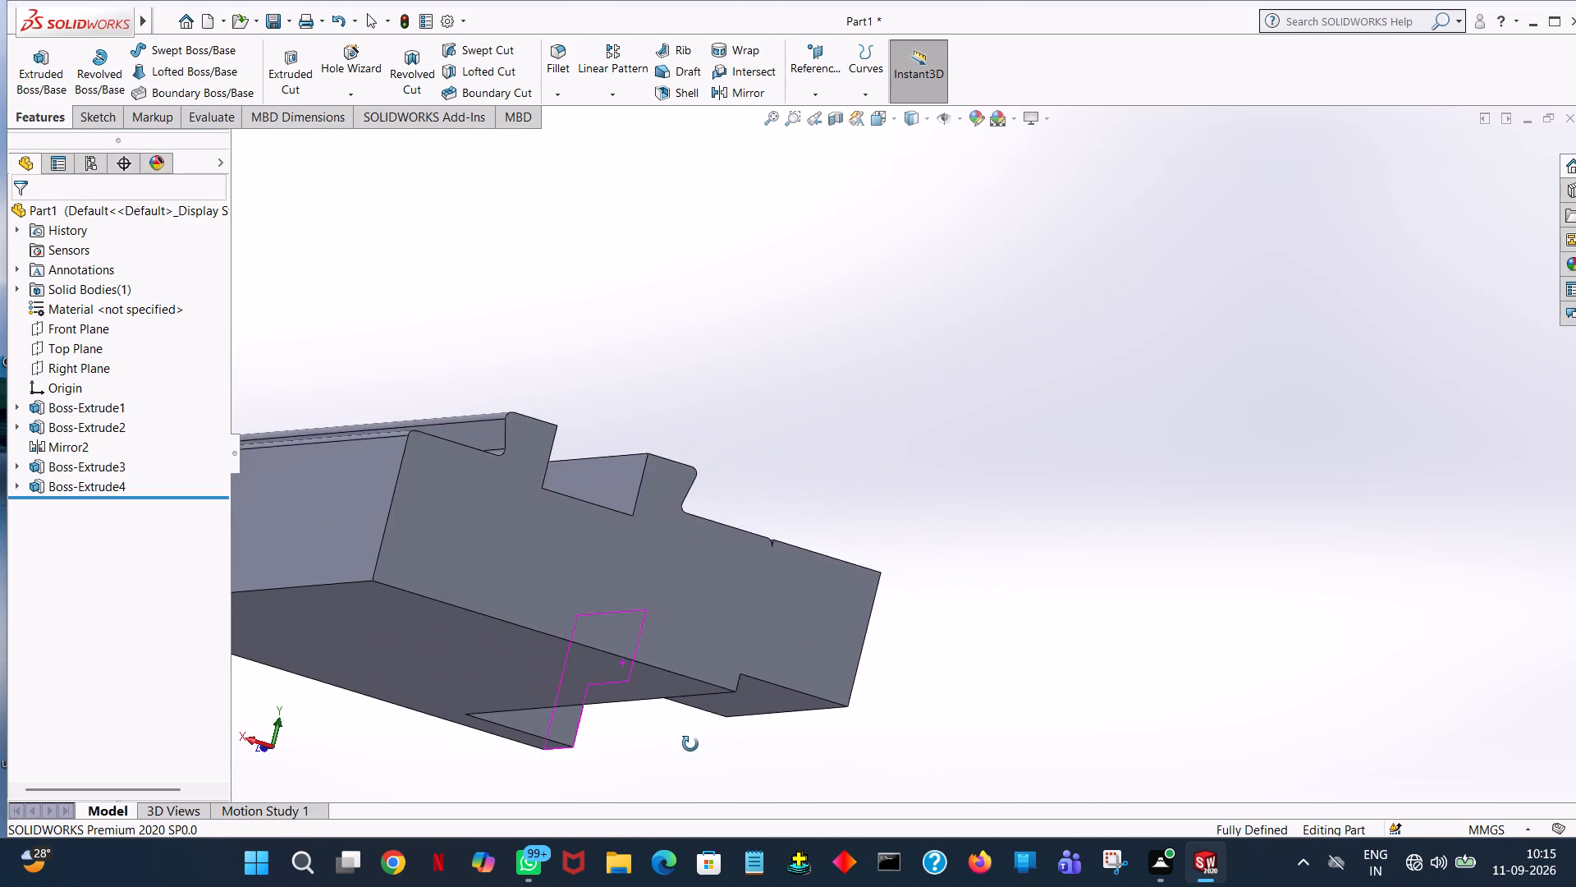
middle_click_drag(690, 744, 641, 756)
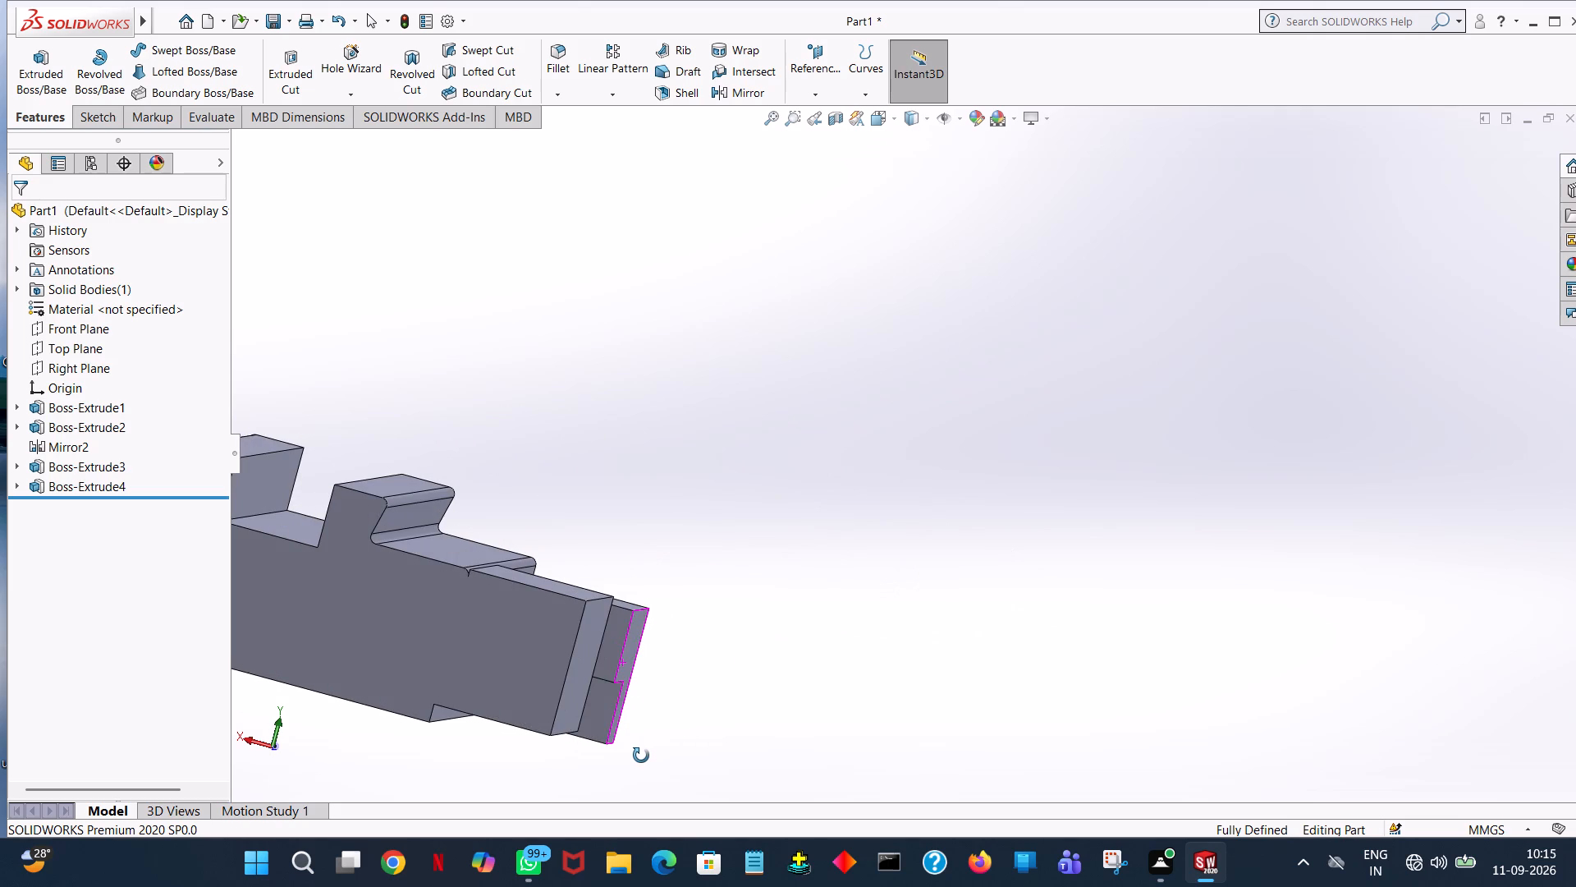
middle_click_drag(641, 756, 625, 757)
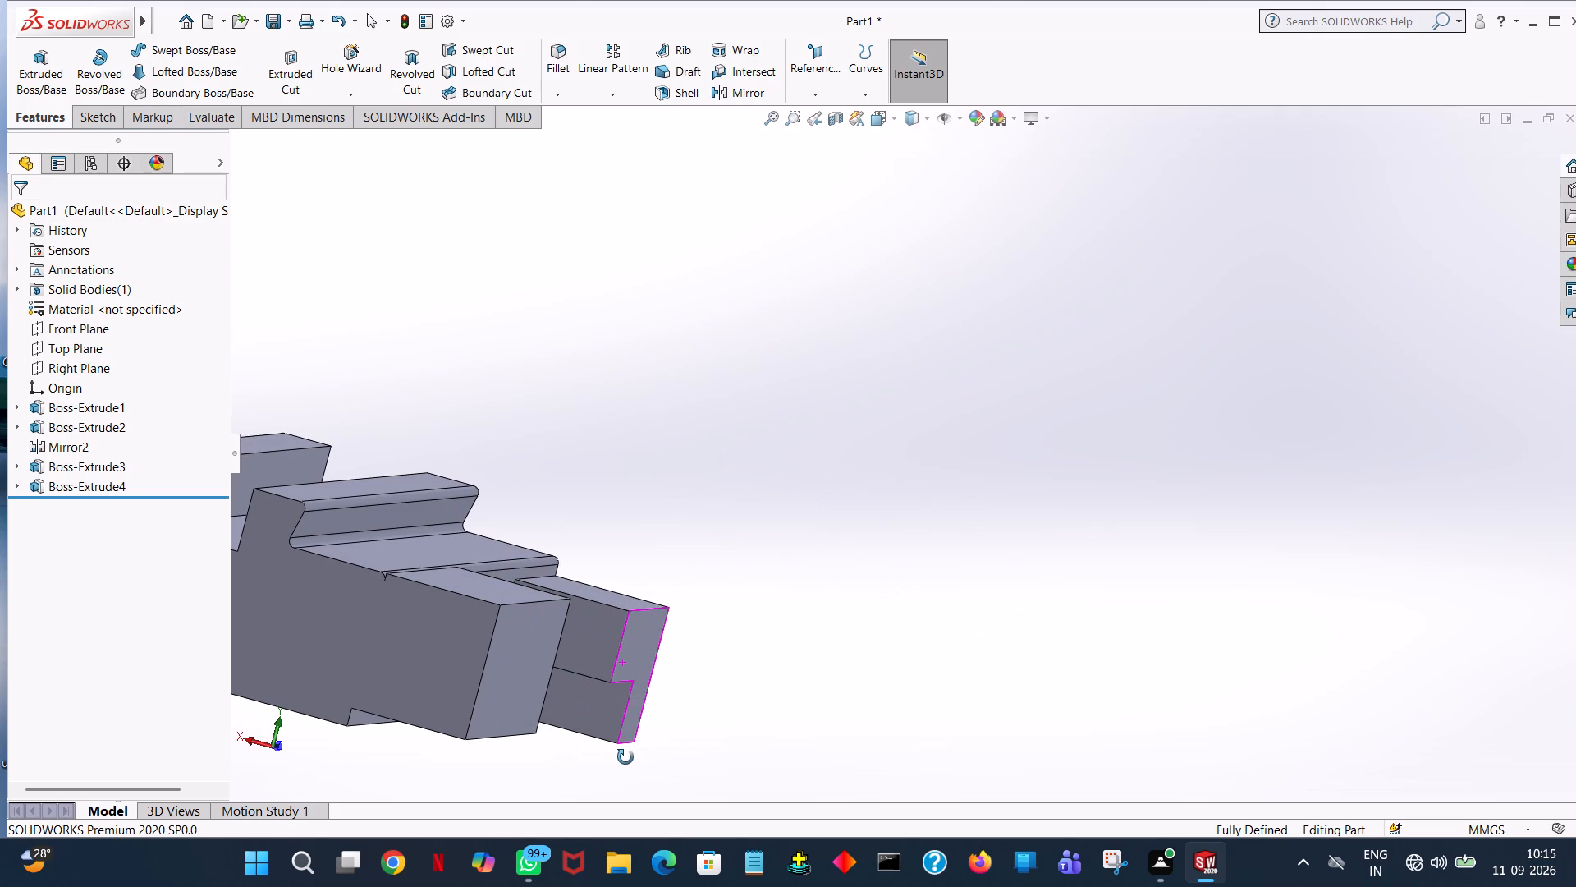
middle_click_drag(625, 757, 603, 721)
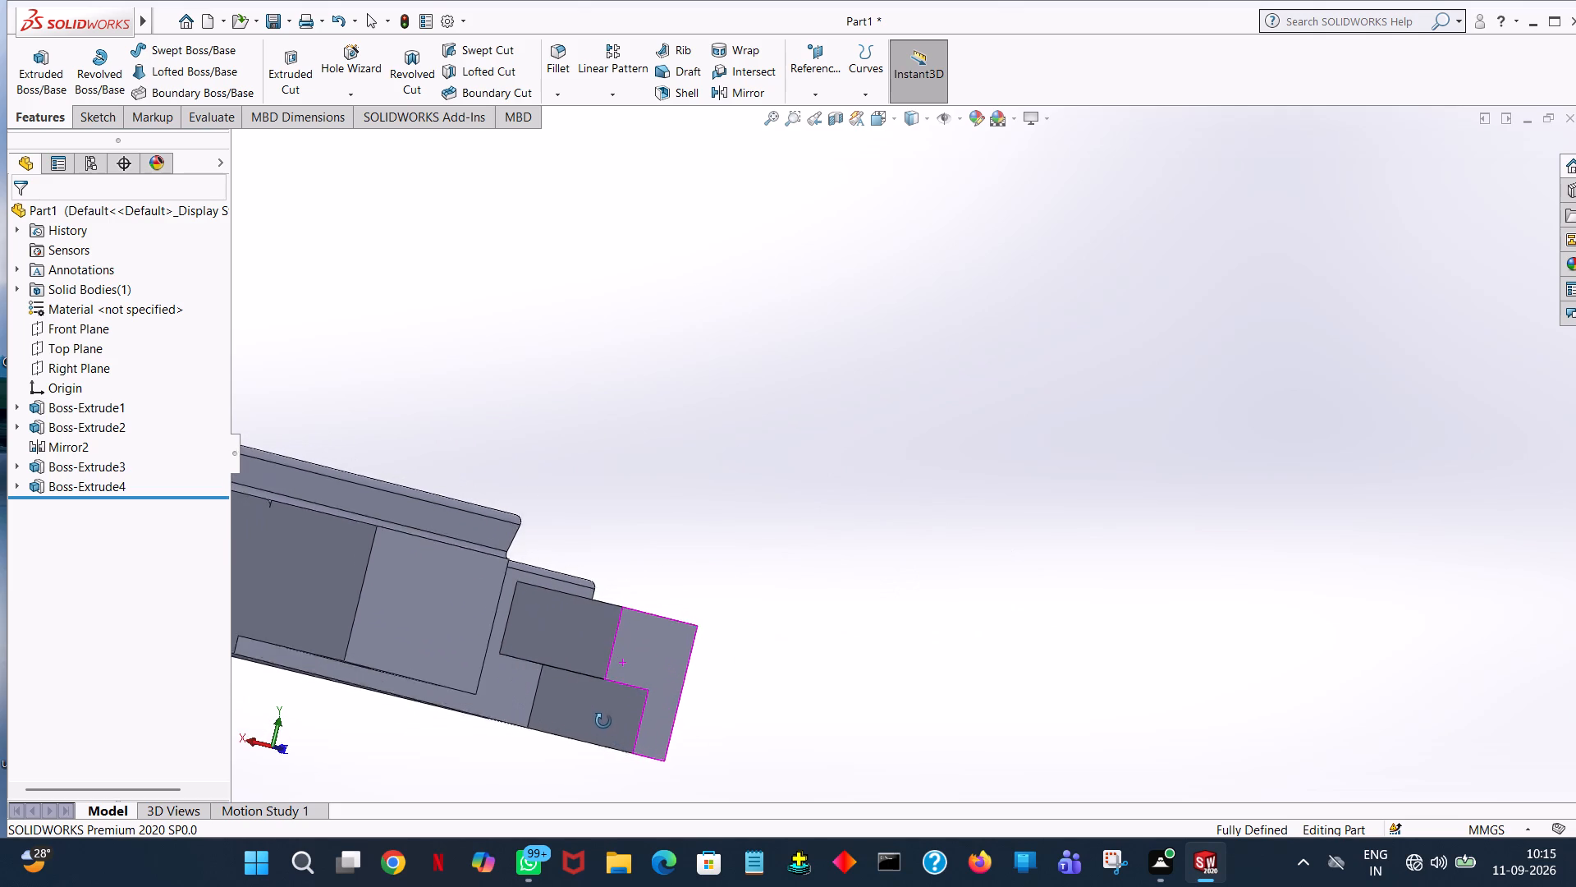
middle_click_drag(603, 721, 603, 778)
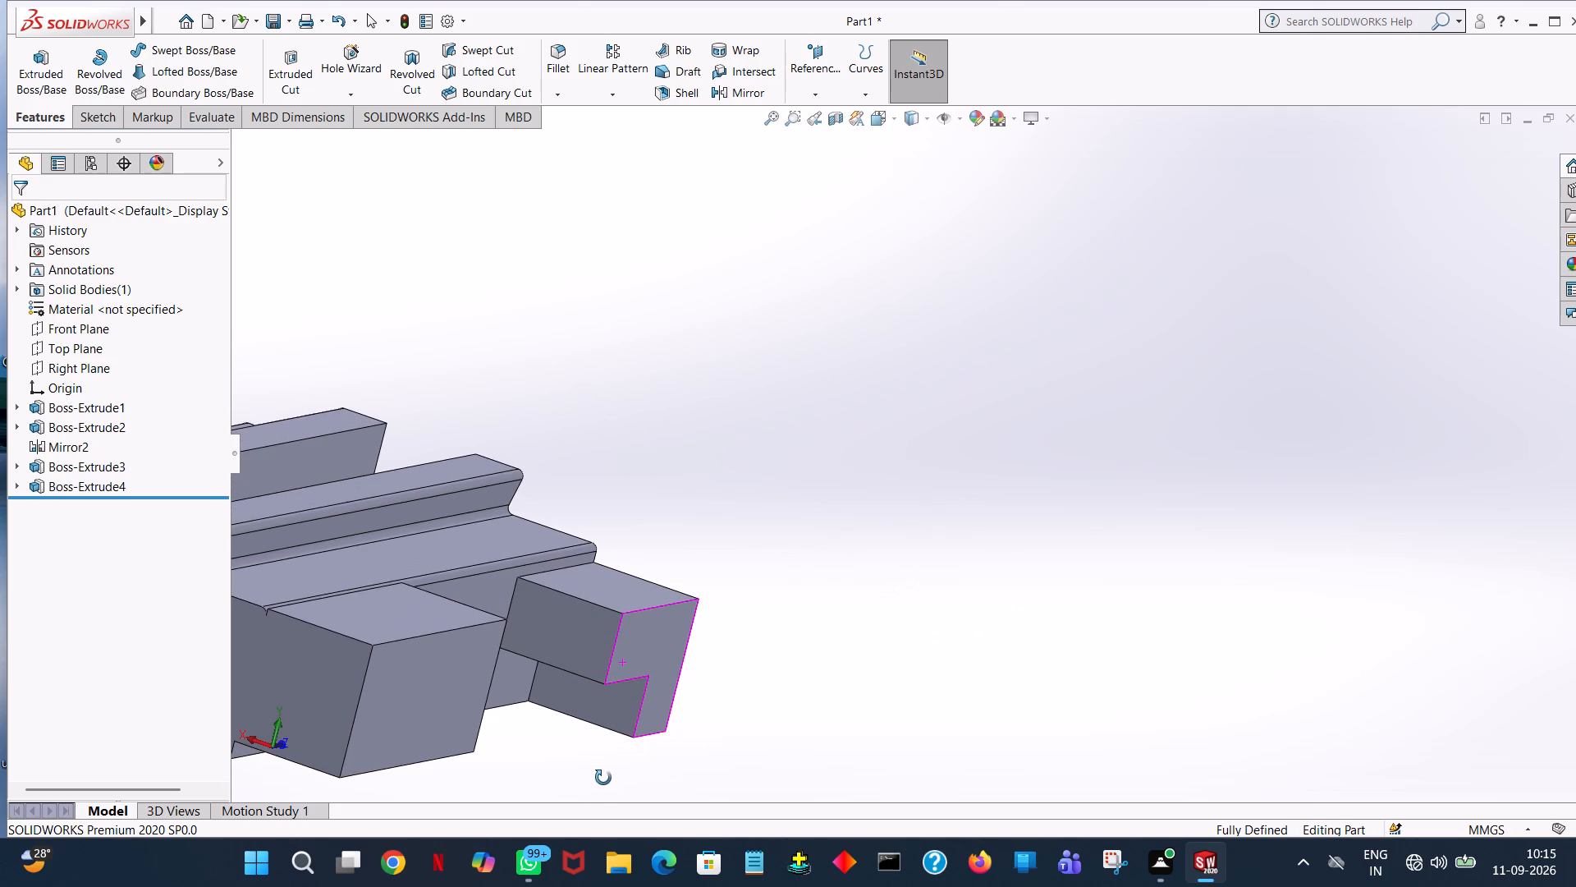
middle_click_drag(603, 778, 600, 799)
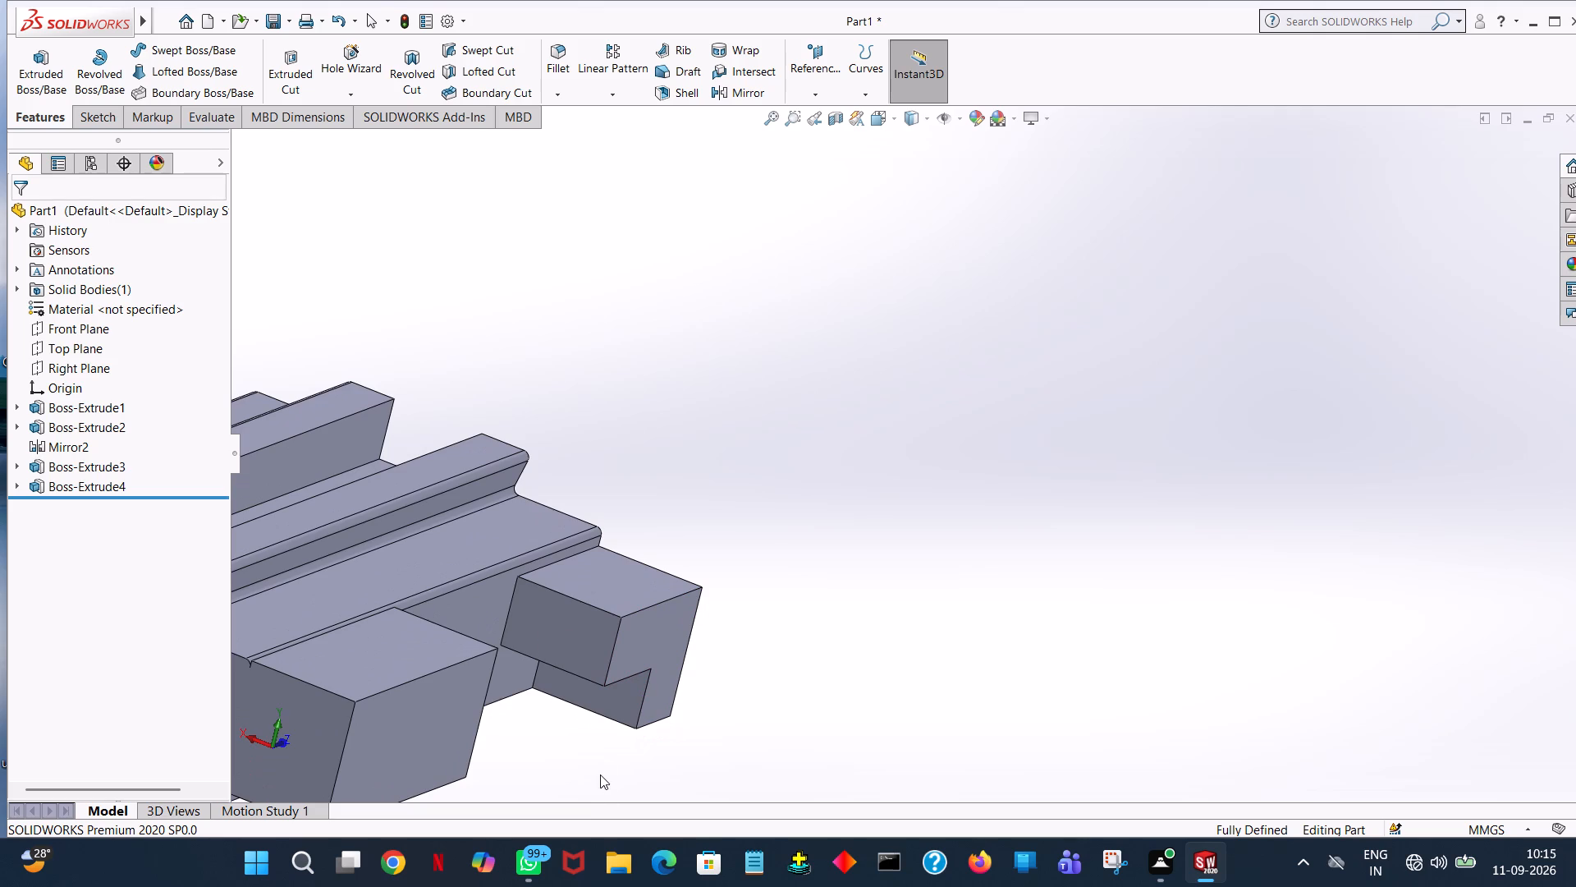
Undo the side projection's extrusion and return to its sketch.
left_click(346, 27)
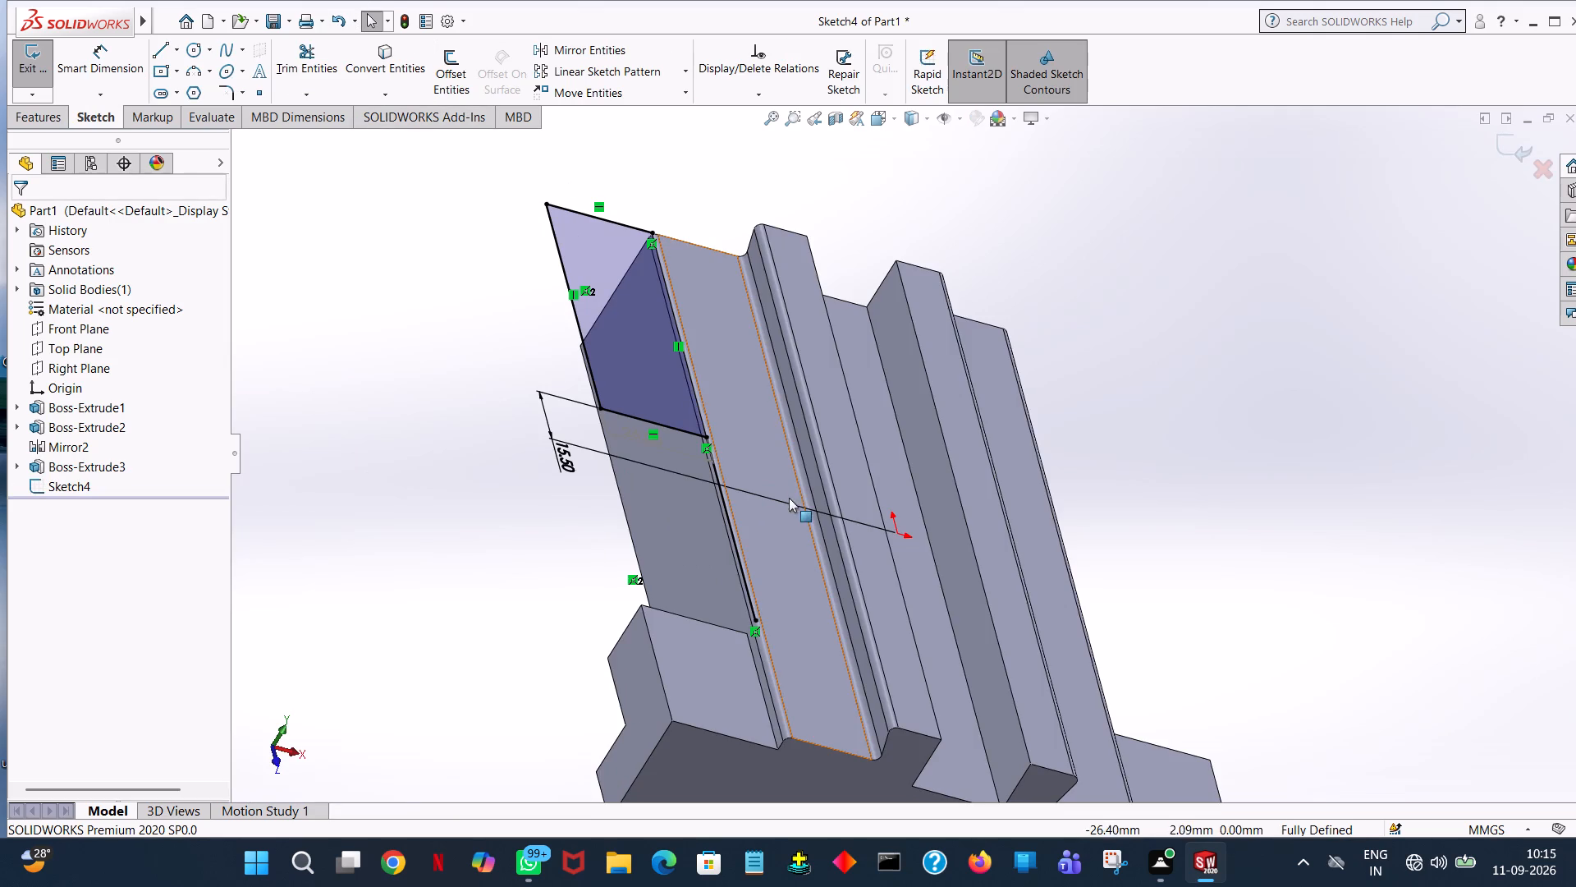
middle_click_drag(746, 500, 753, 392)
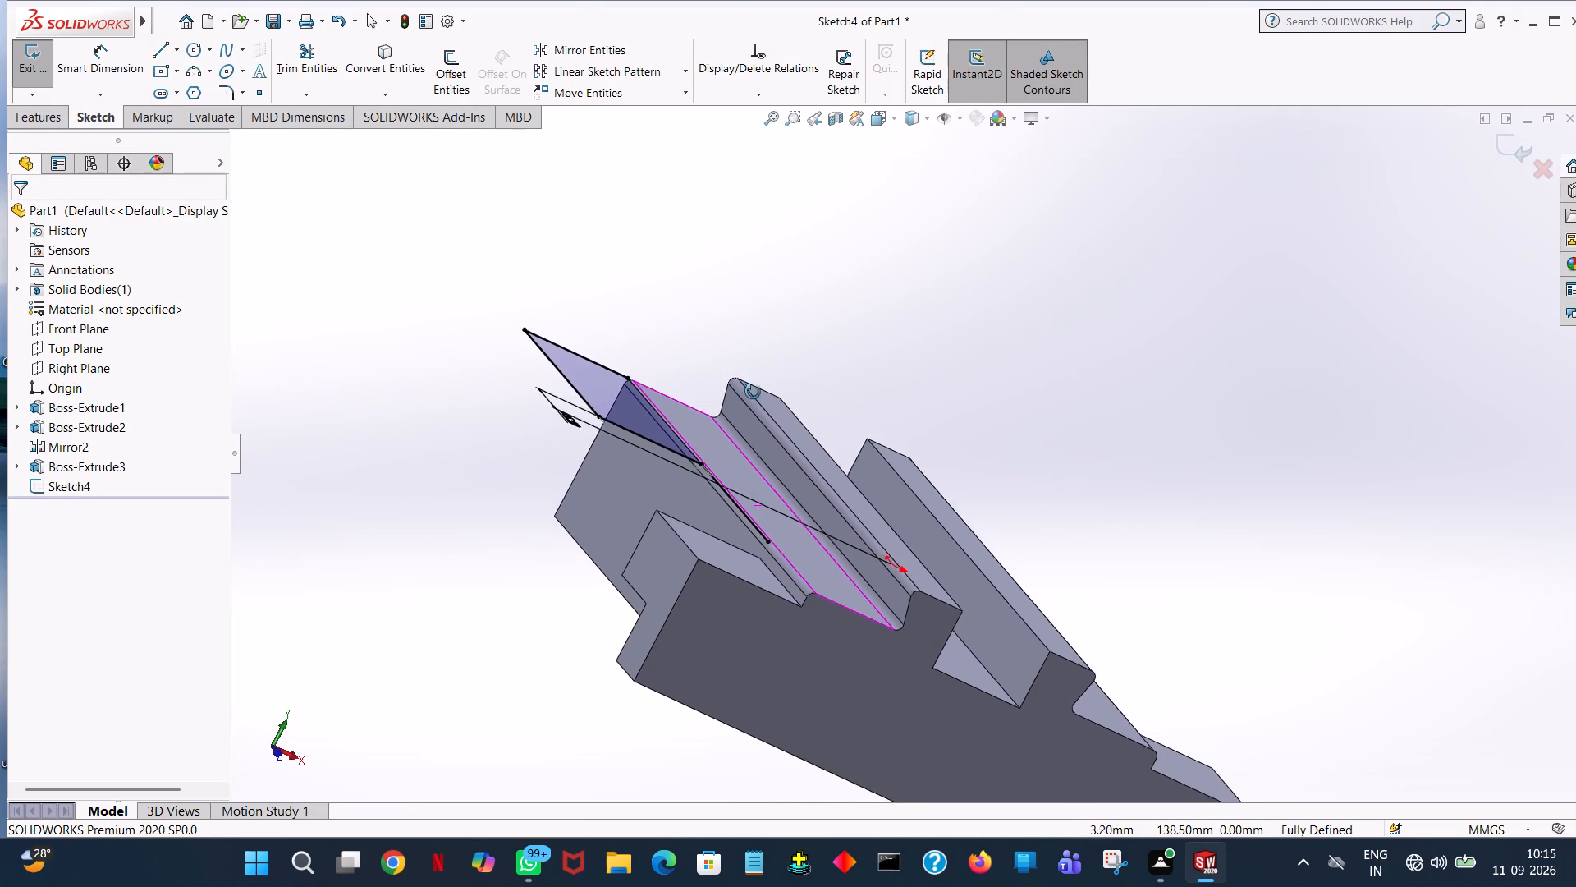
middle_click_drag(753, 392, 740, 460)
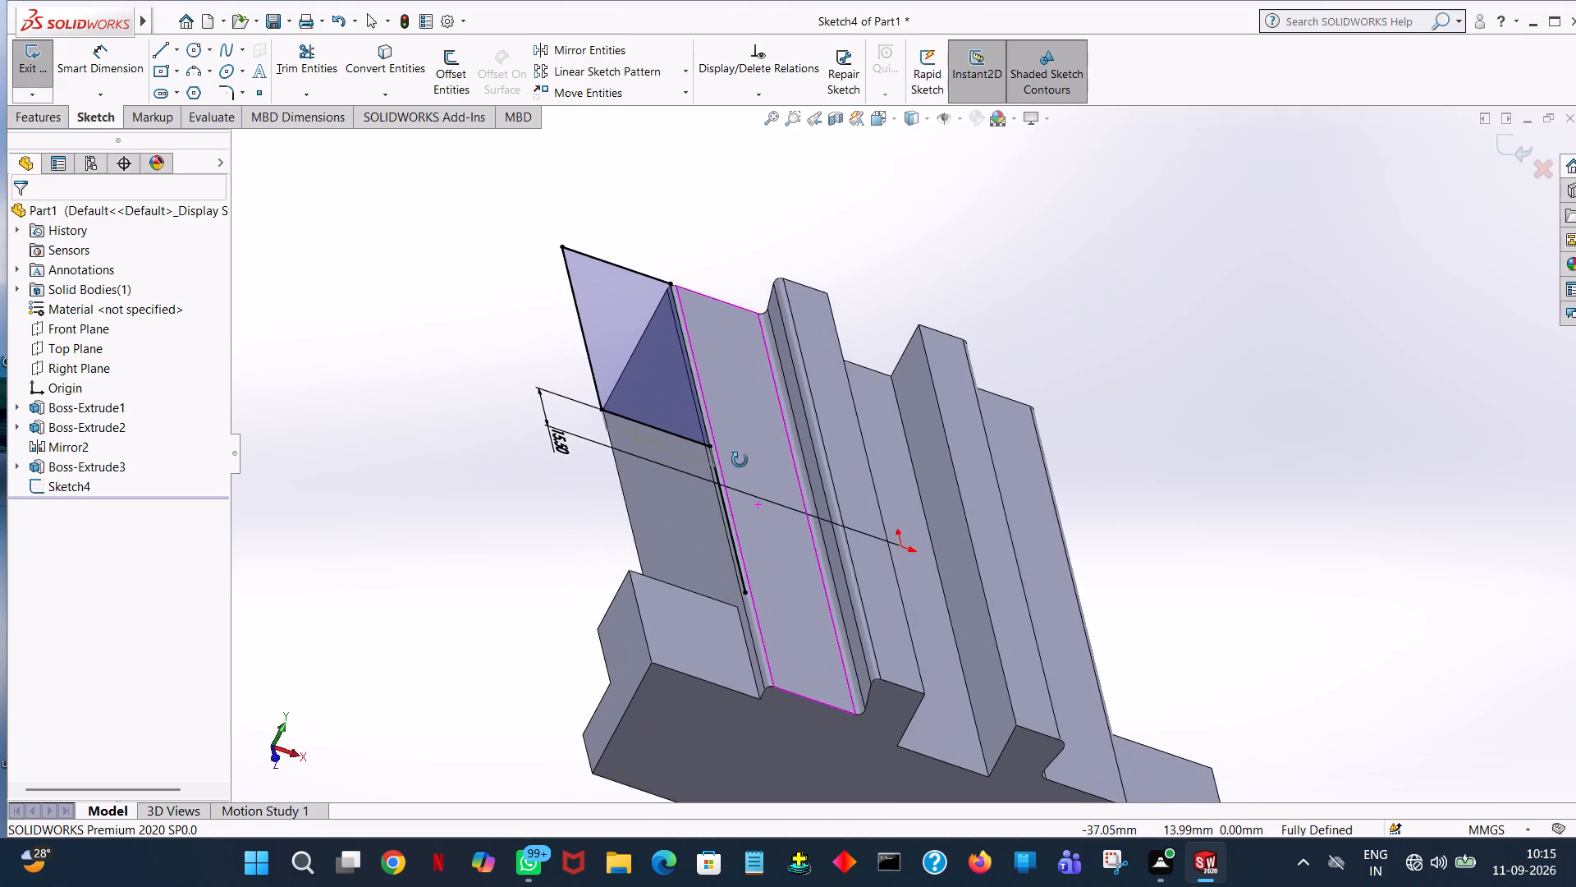
Undo the dimension between the rectangle's front edge and the origin.
middle_click_drag(740, 460, 689, 591)
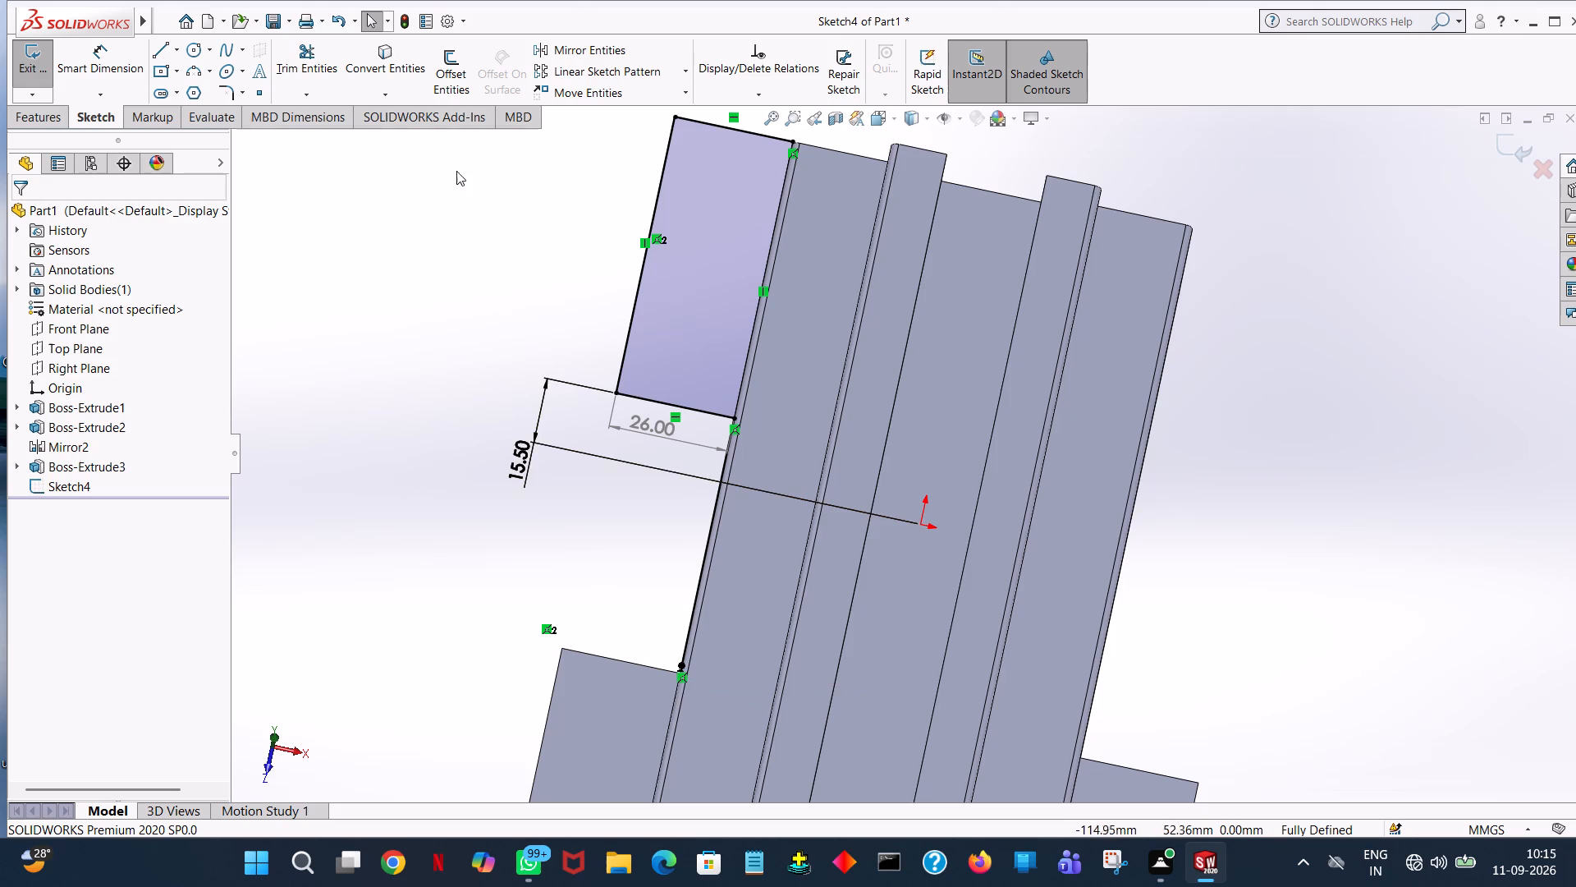
left_click(332, 22)
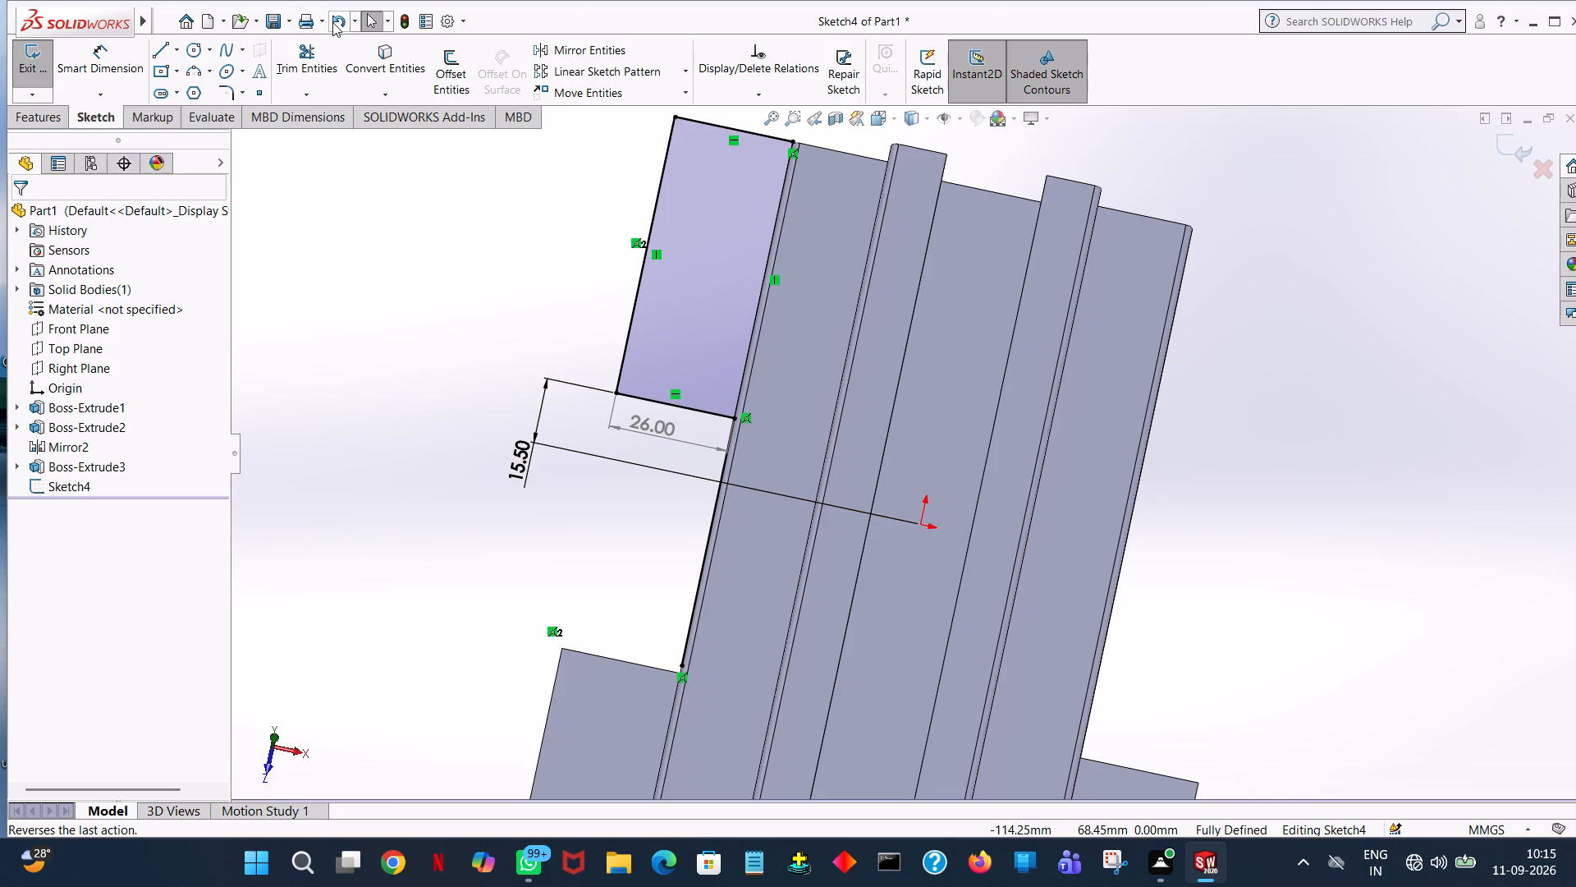
left_click(342, 21)
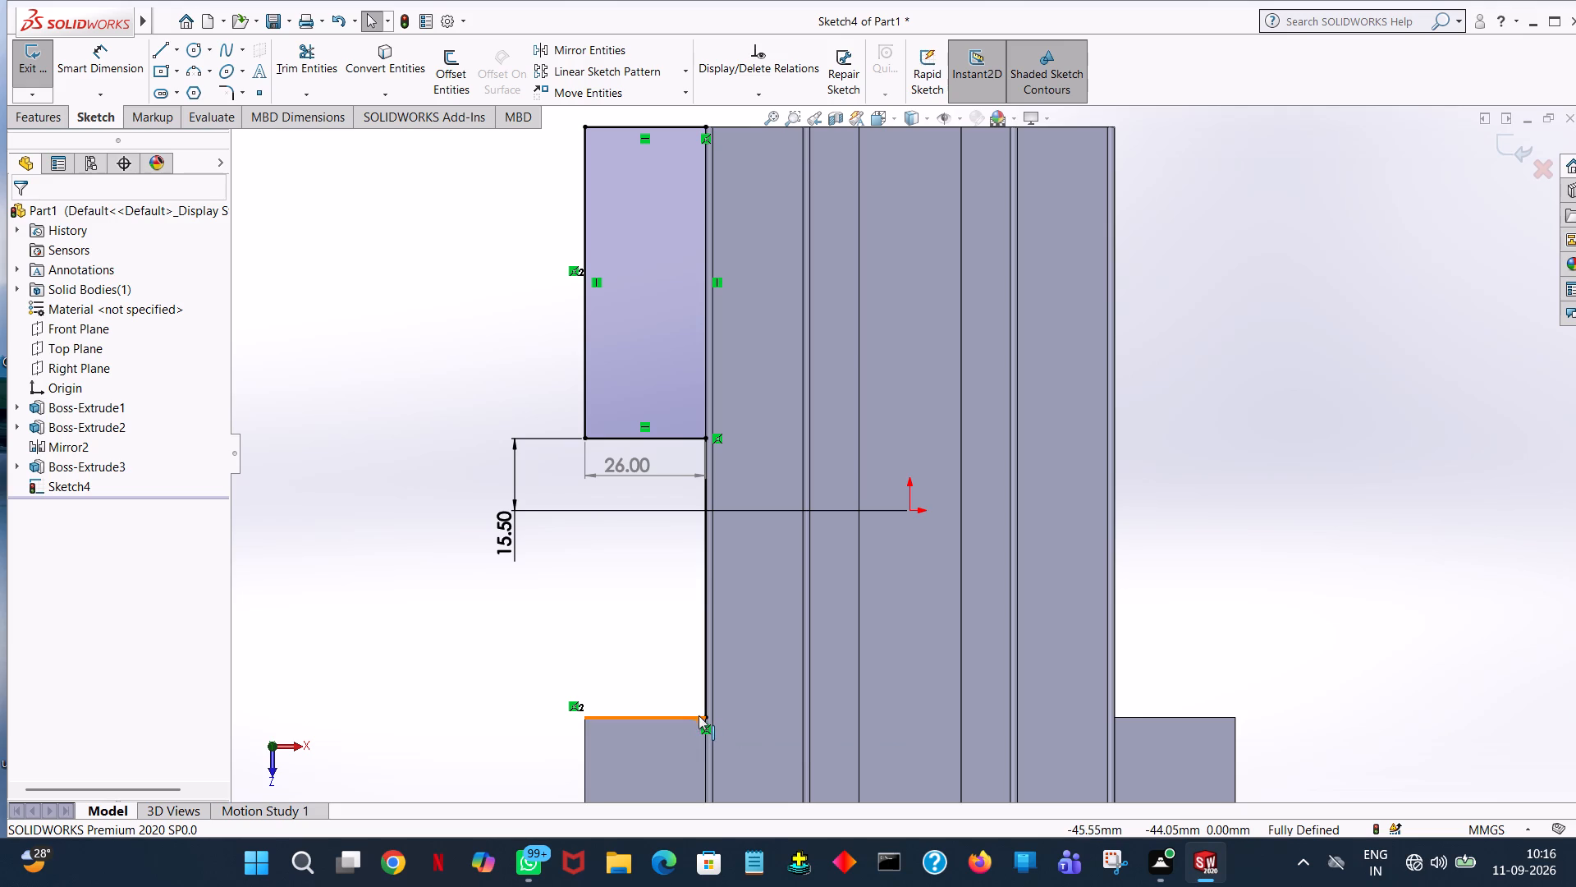
middle_click_drag(745, 699, 772, 688)
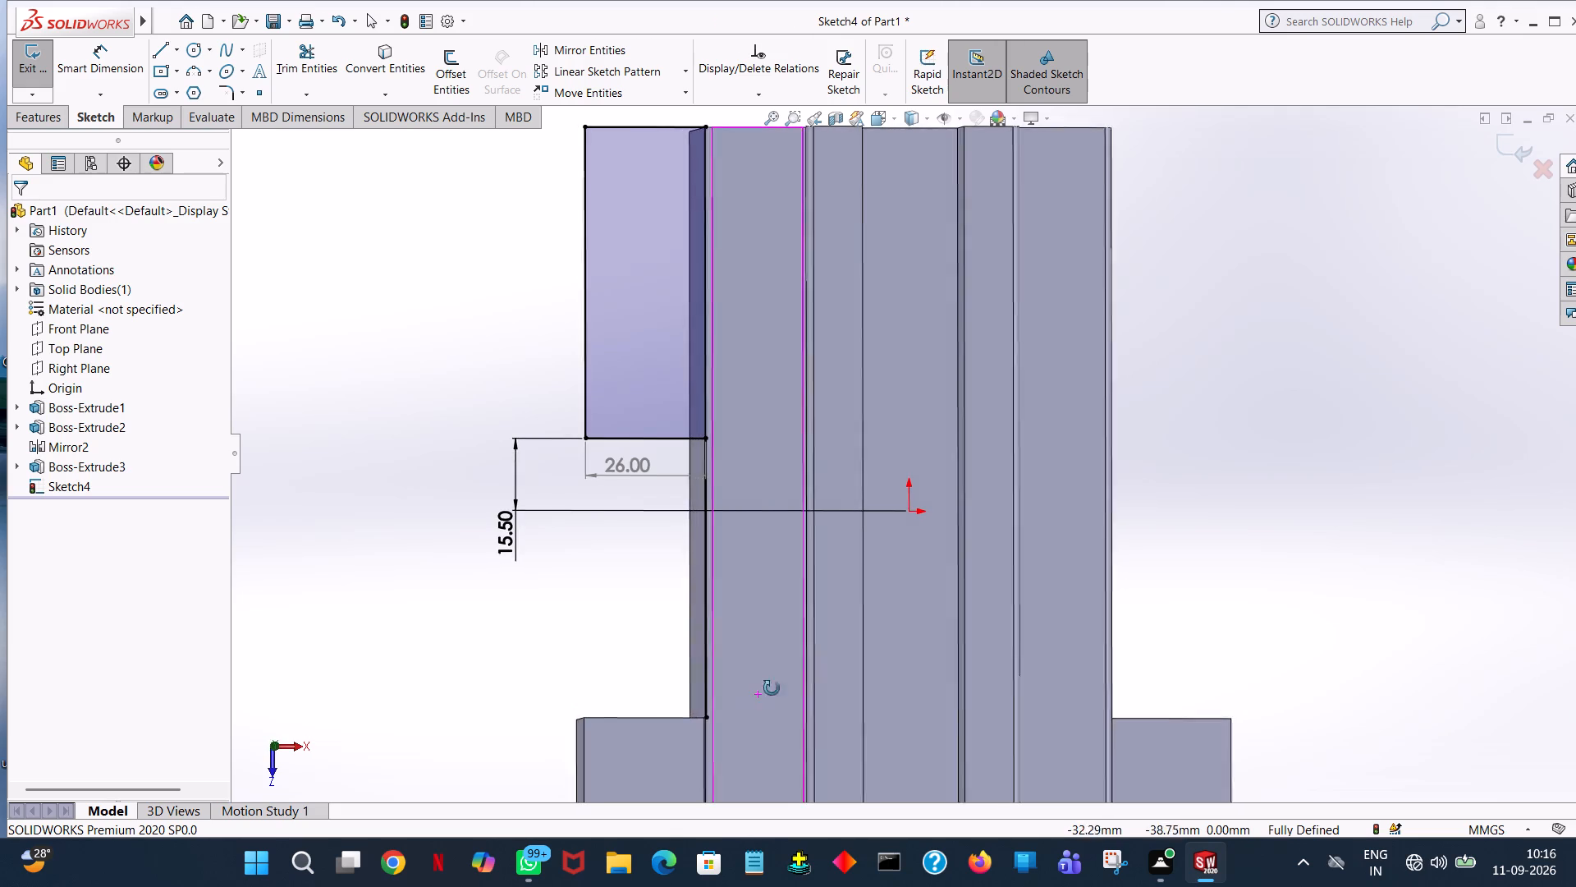
middle_click_drag(772, 688, 787, 678)
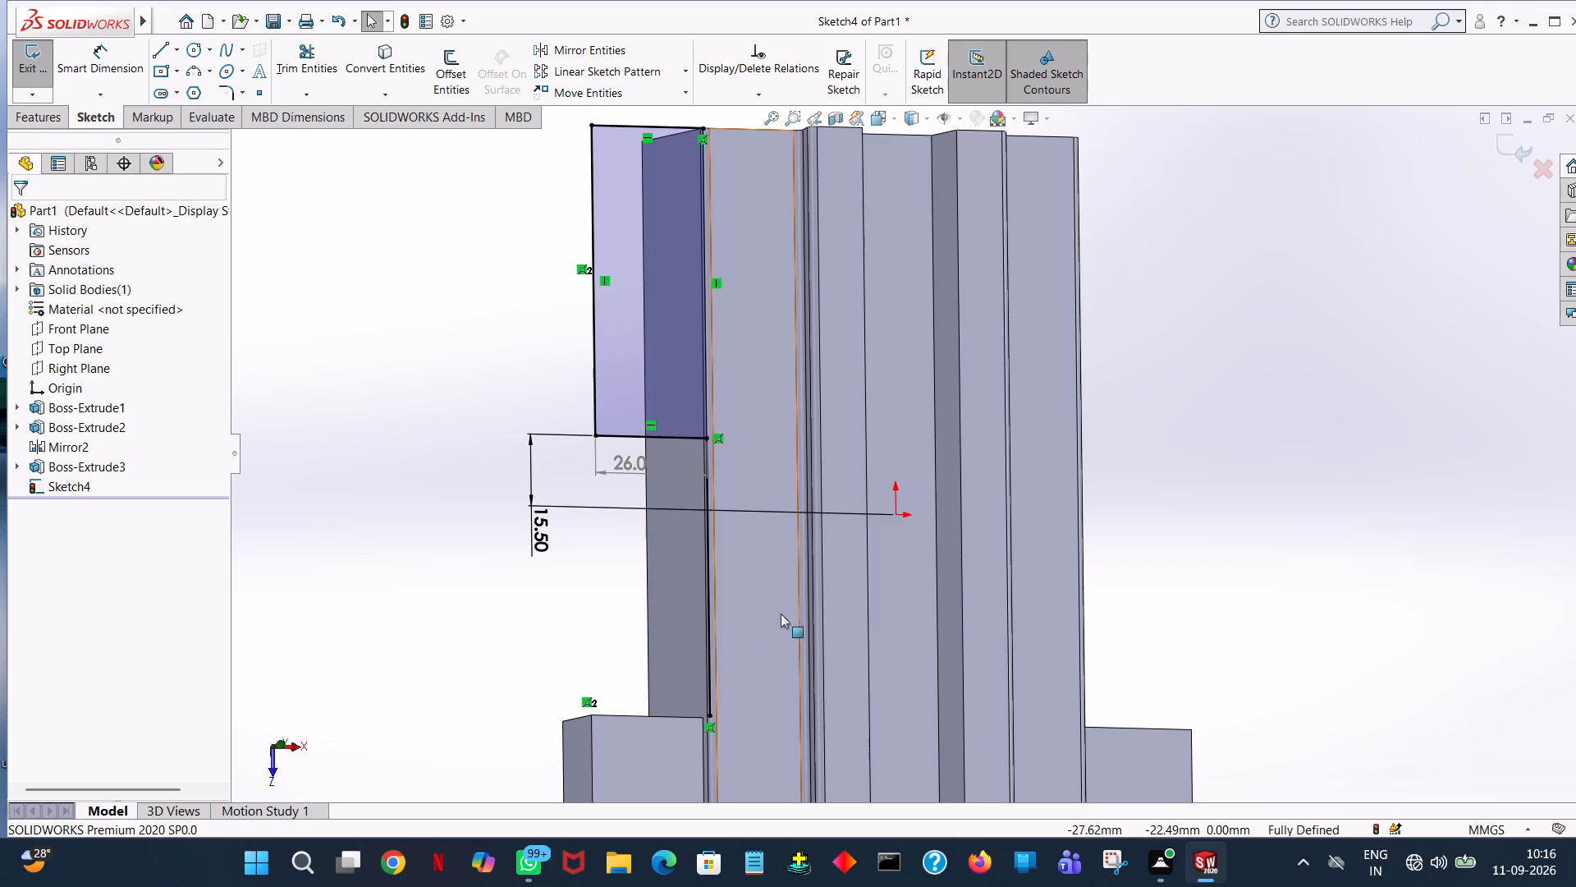
left_click(333, 23)
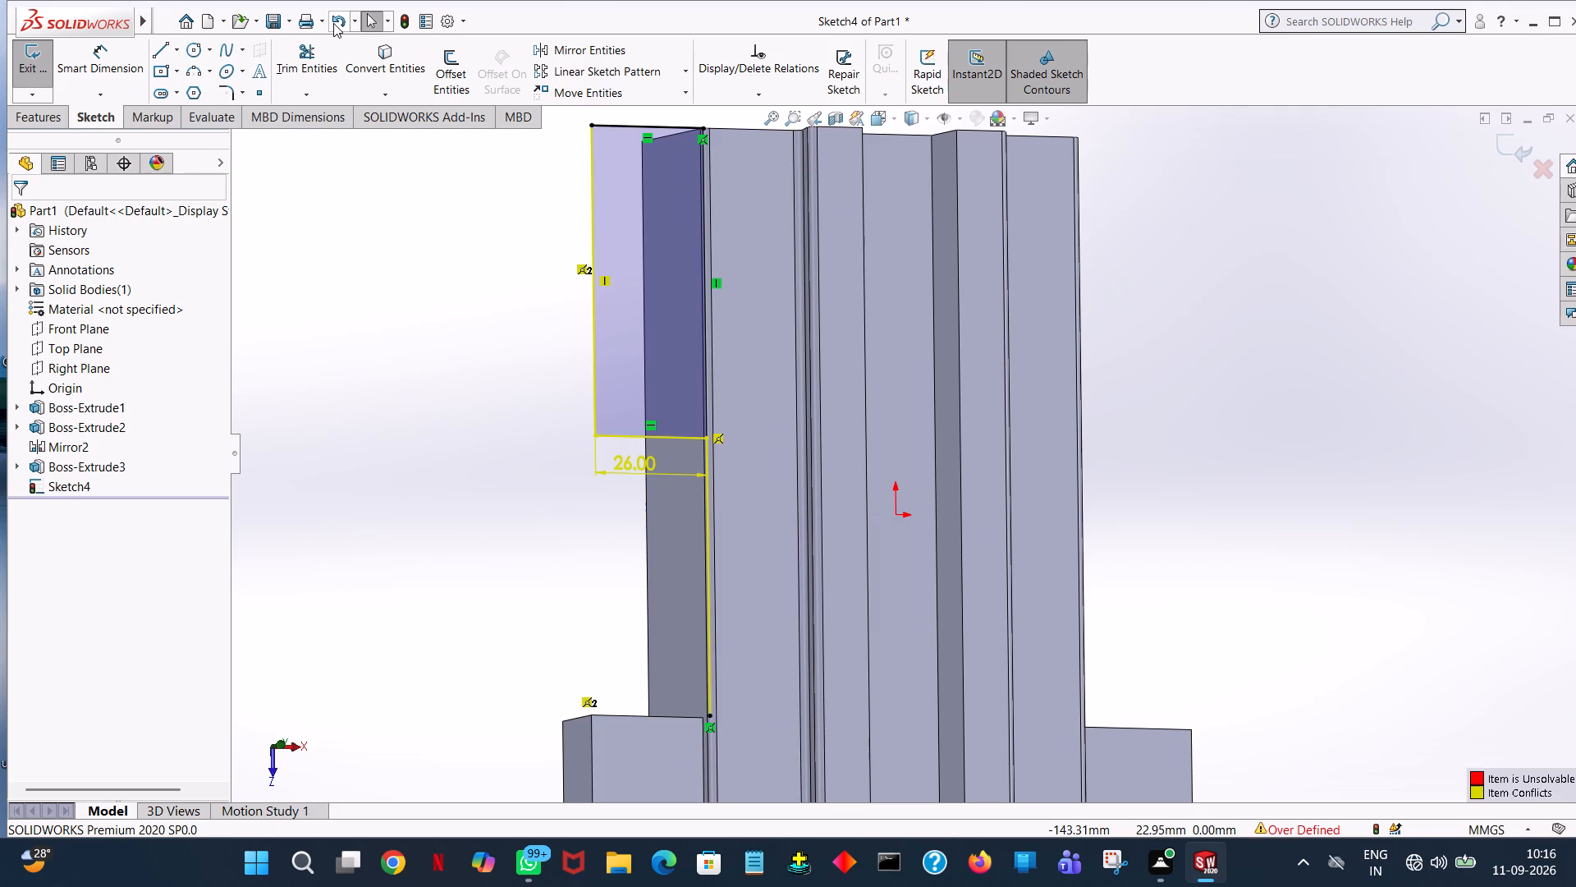
Trim away all lines of the rear rectangle and the line joining it to the front projection.
left_click(294, 72)
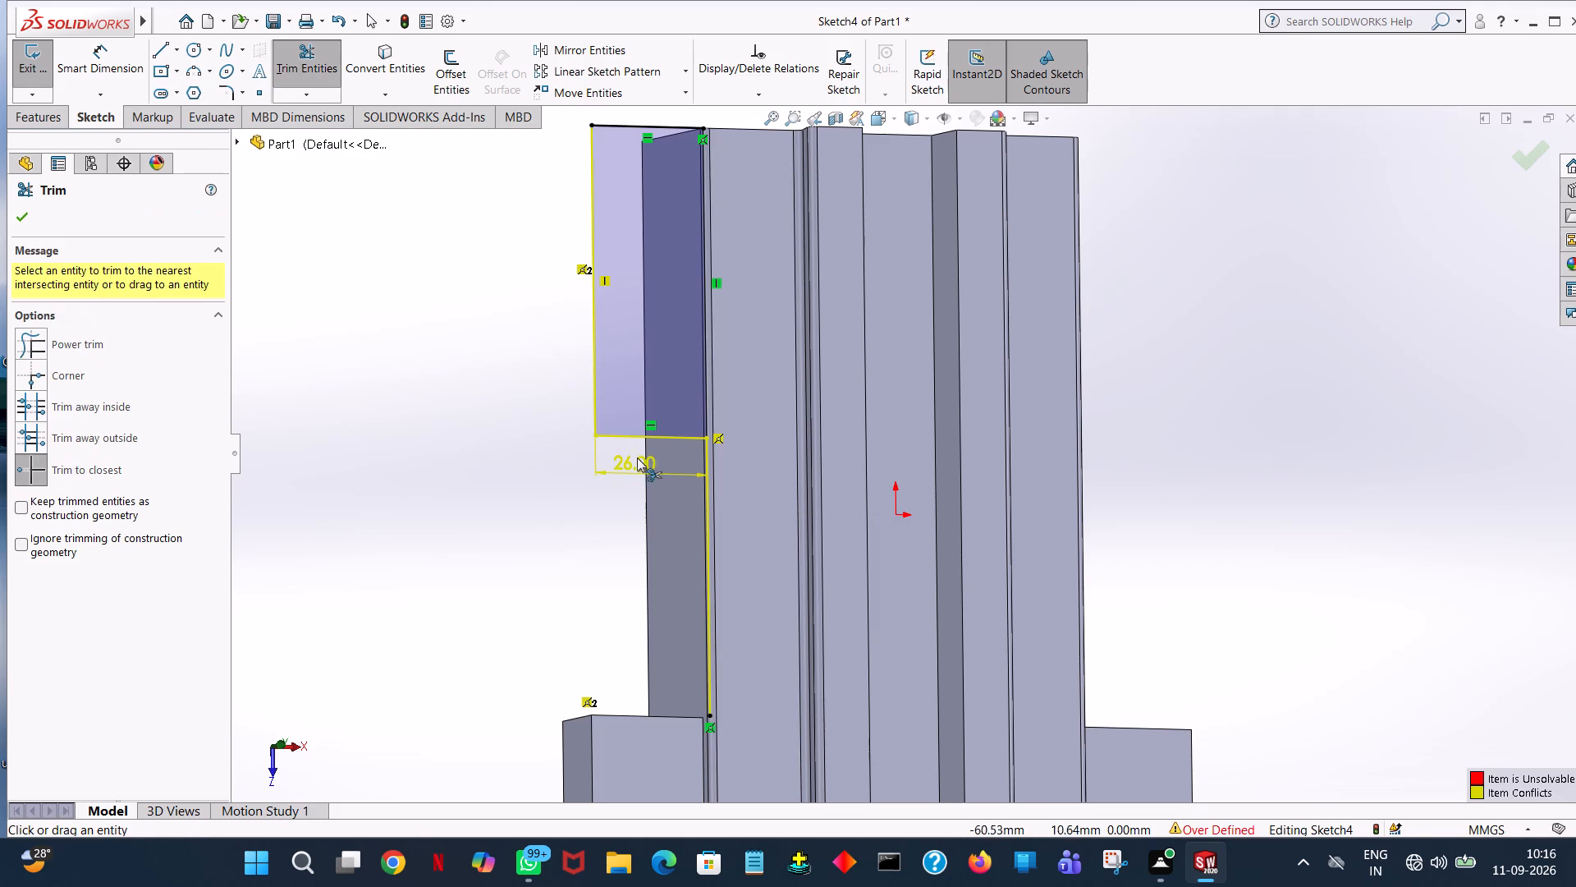
left_click(649, 434)
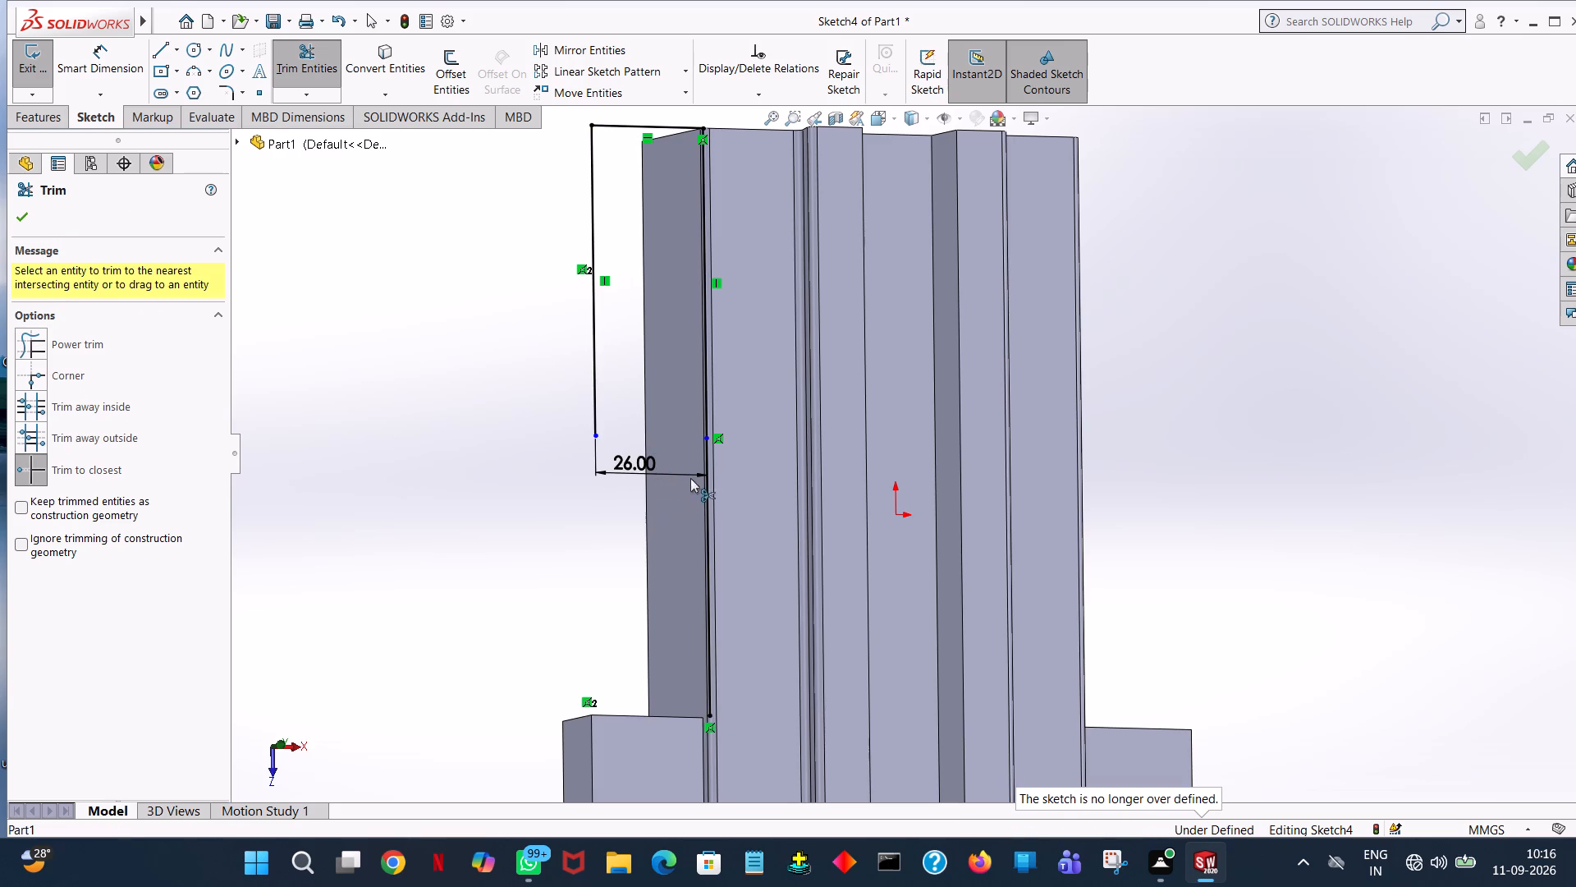
left_click(709, 511)
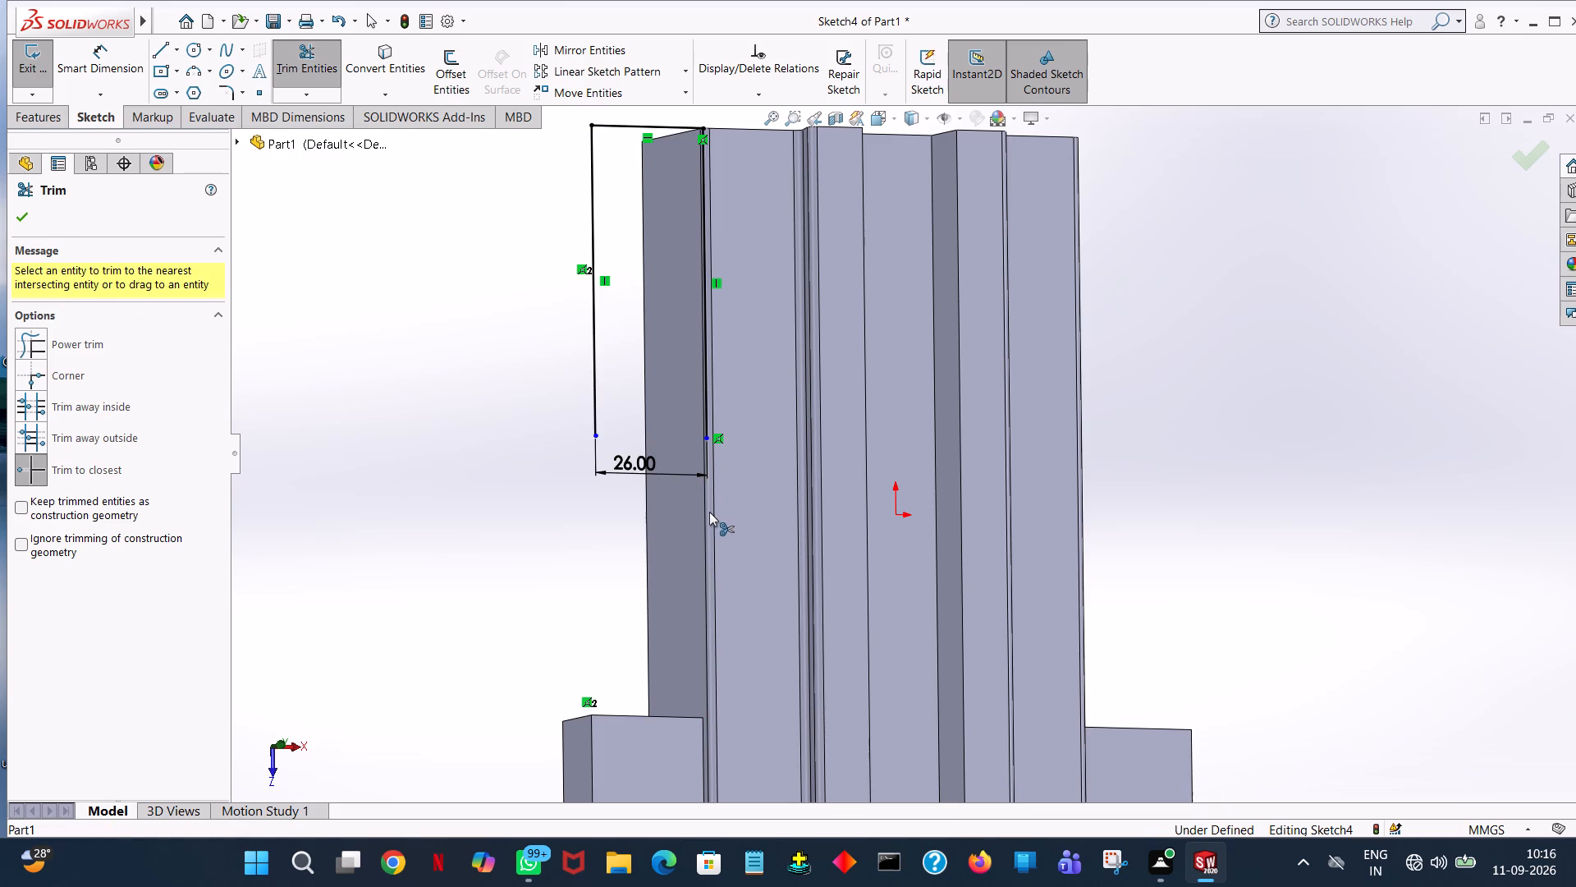
left_click(705, 431)
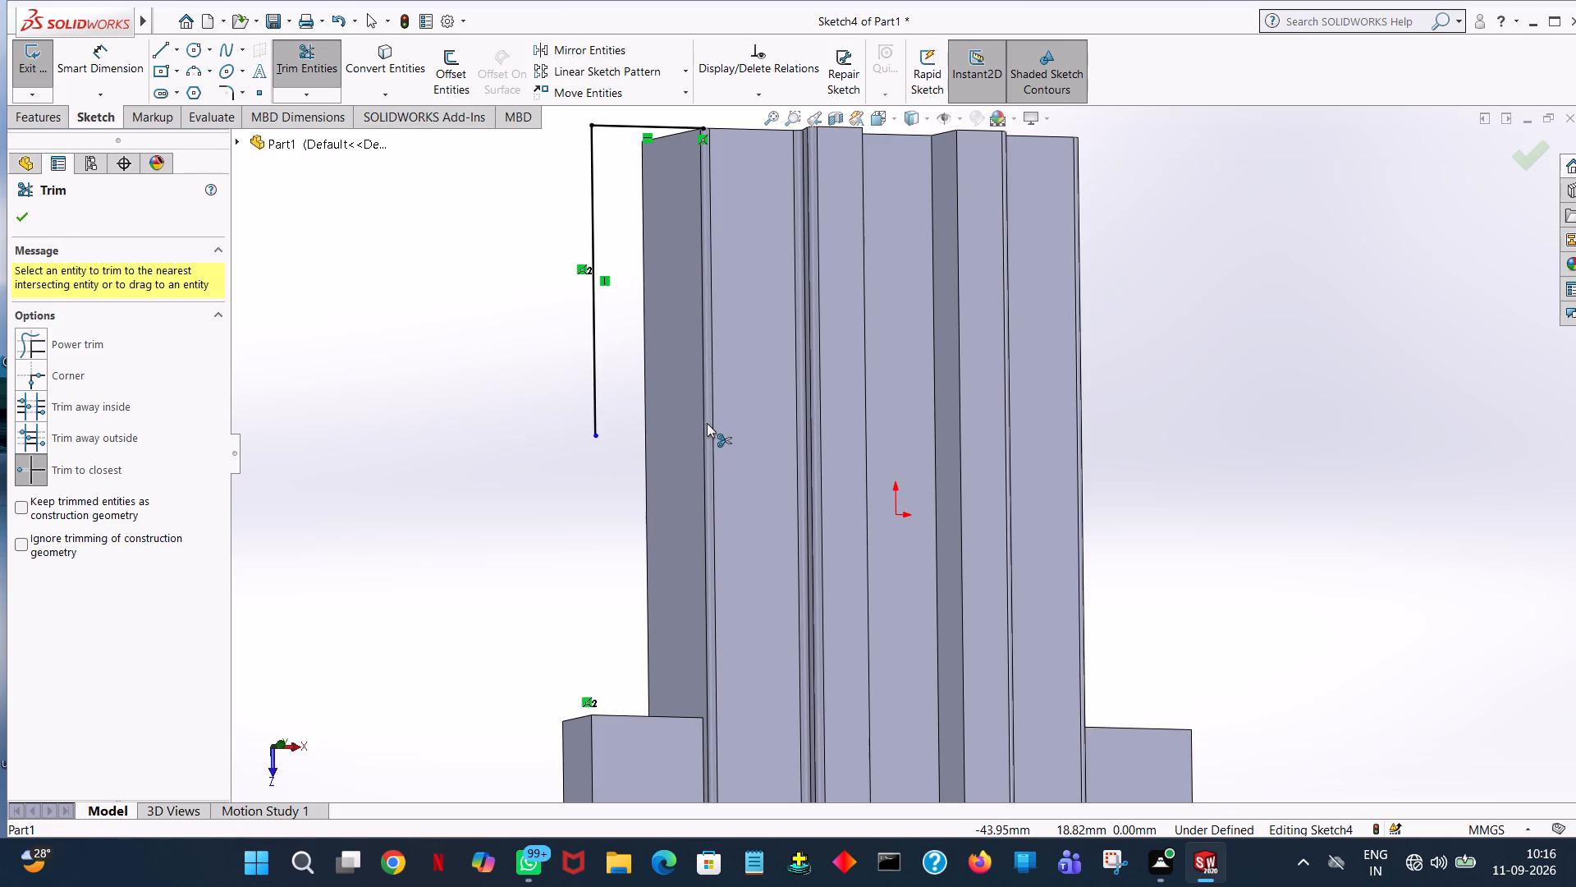
left_click(592, 388)
left_click(616, 125)
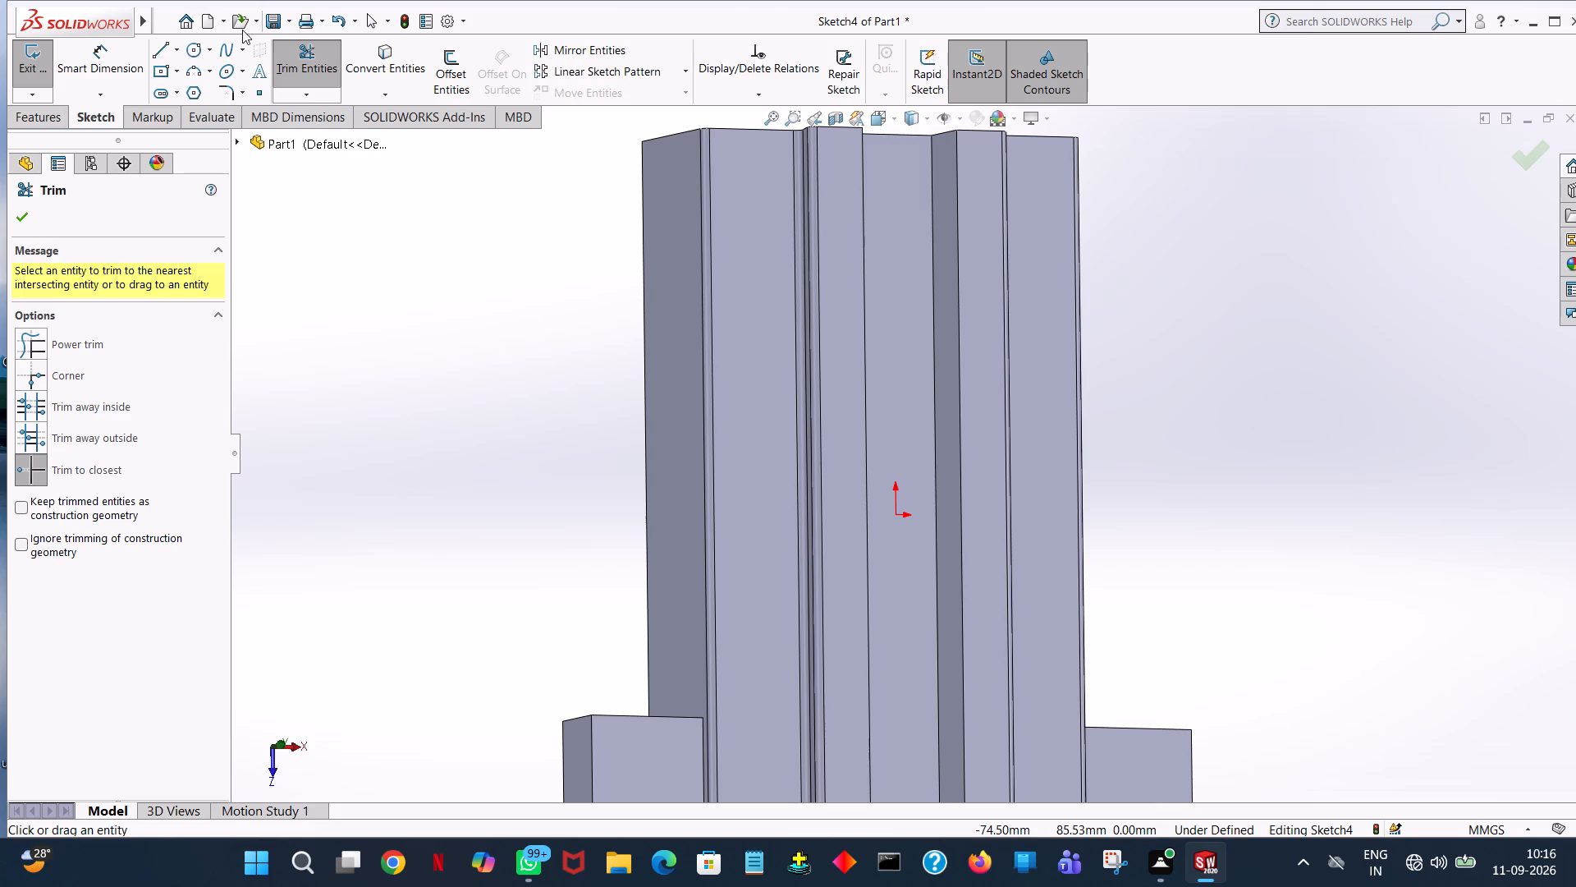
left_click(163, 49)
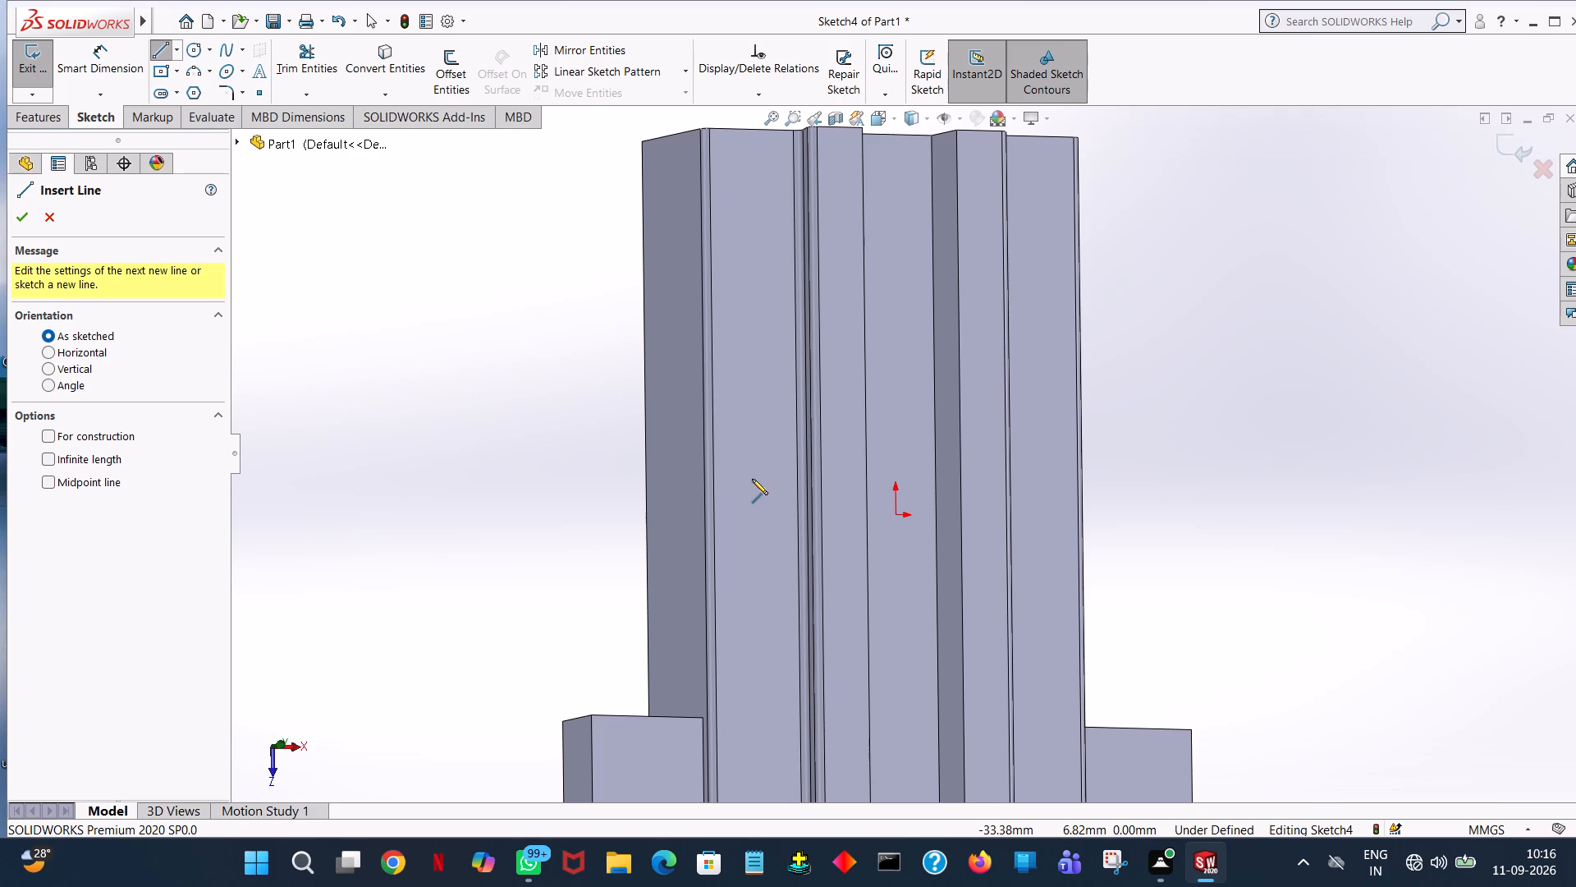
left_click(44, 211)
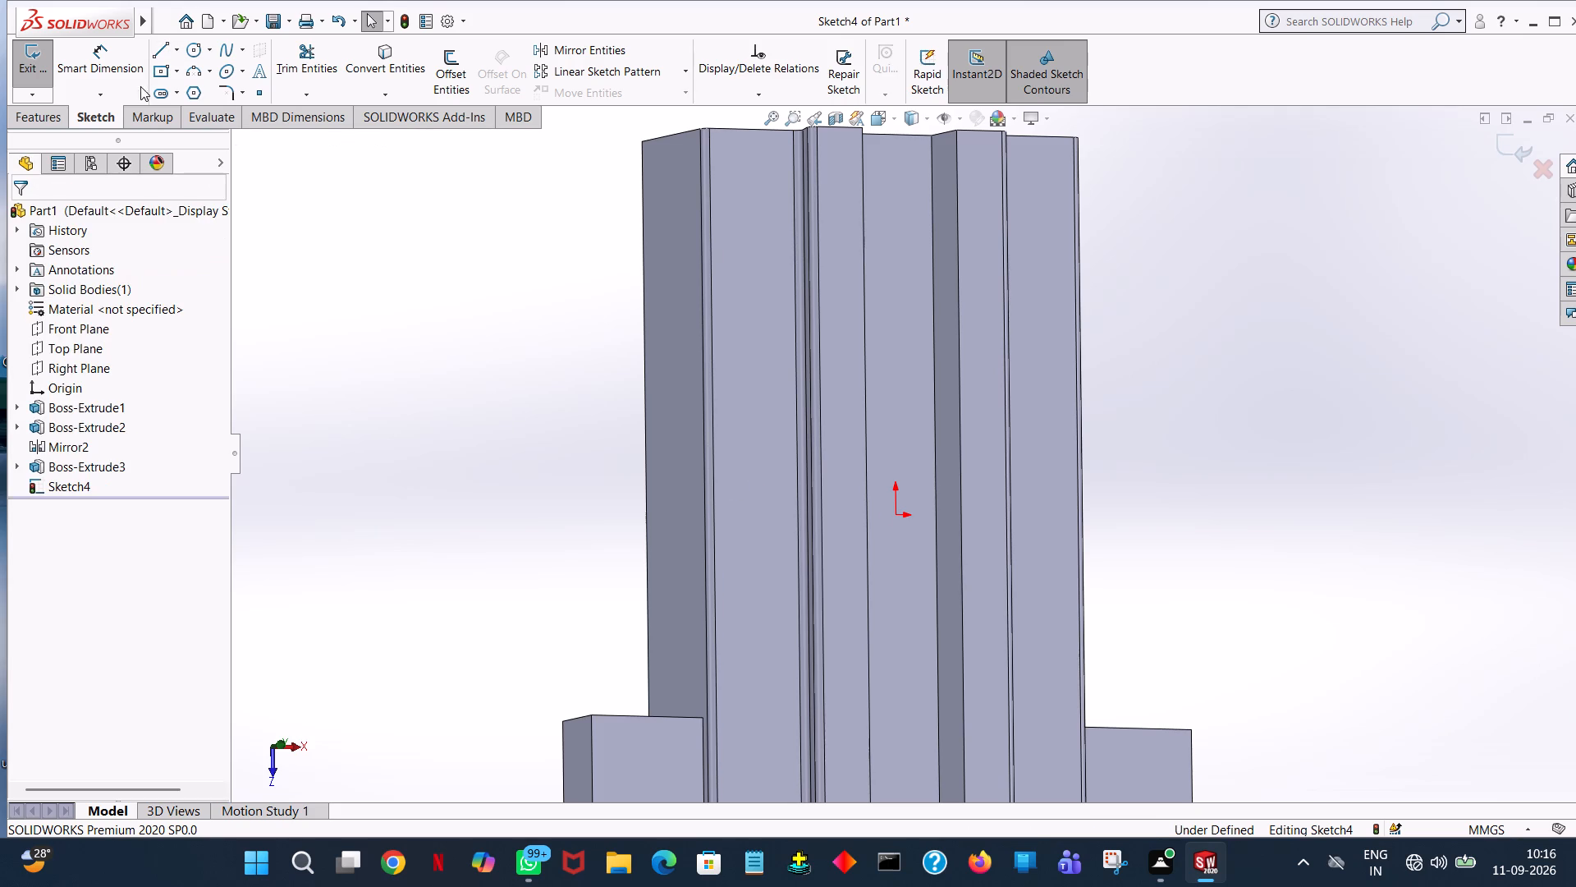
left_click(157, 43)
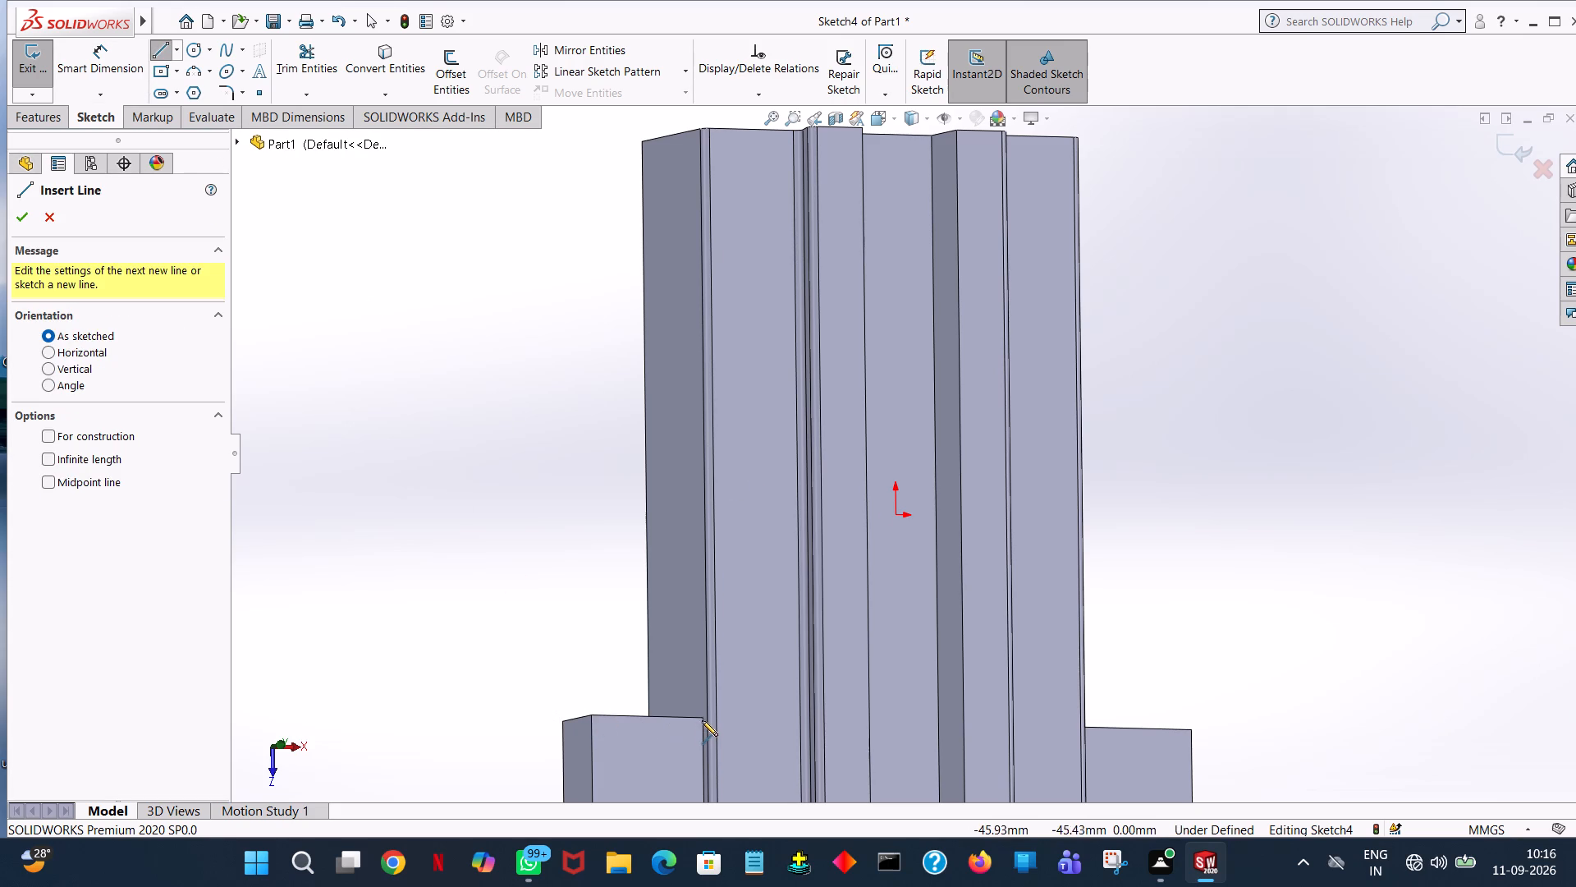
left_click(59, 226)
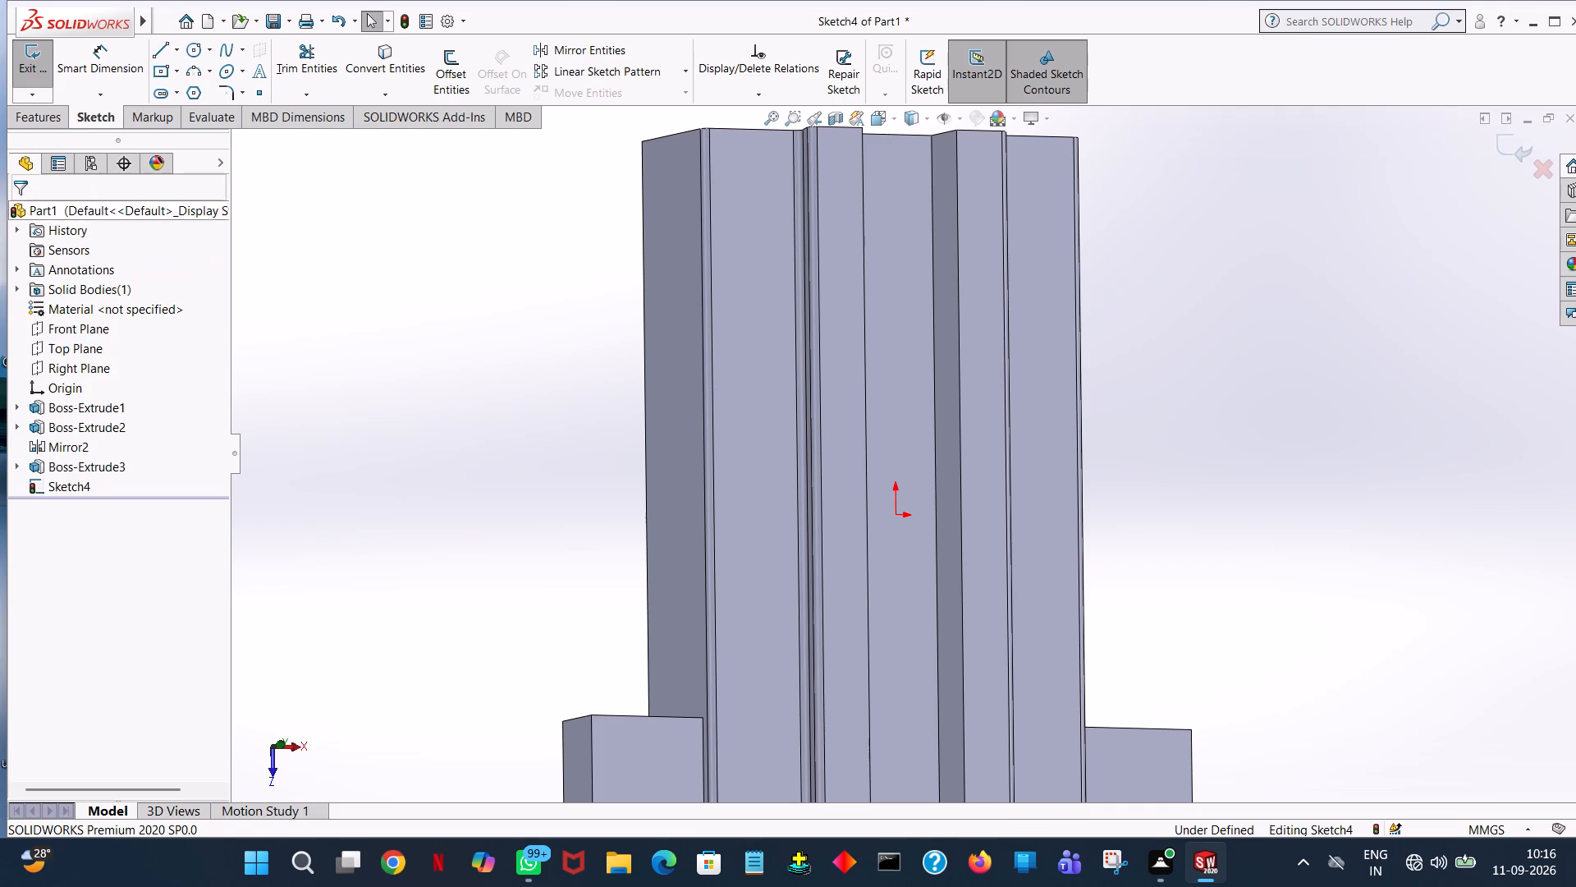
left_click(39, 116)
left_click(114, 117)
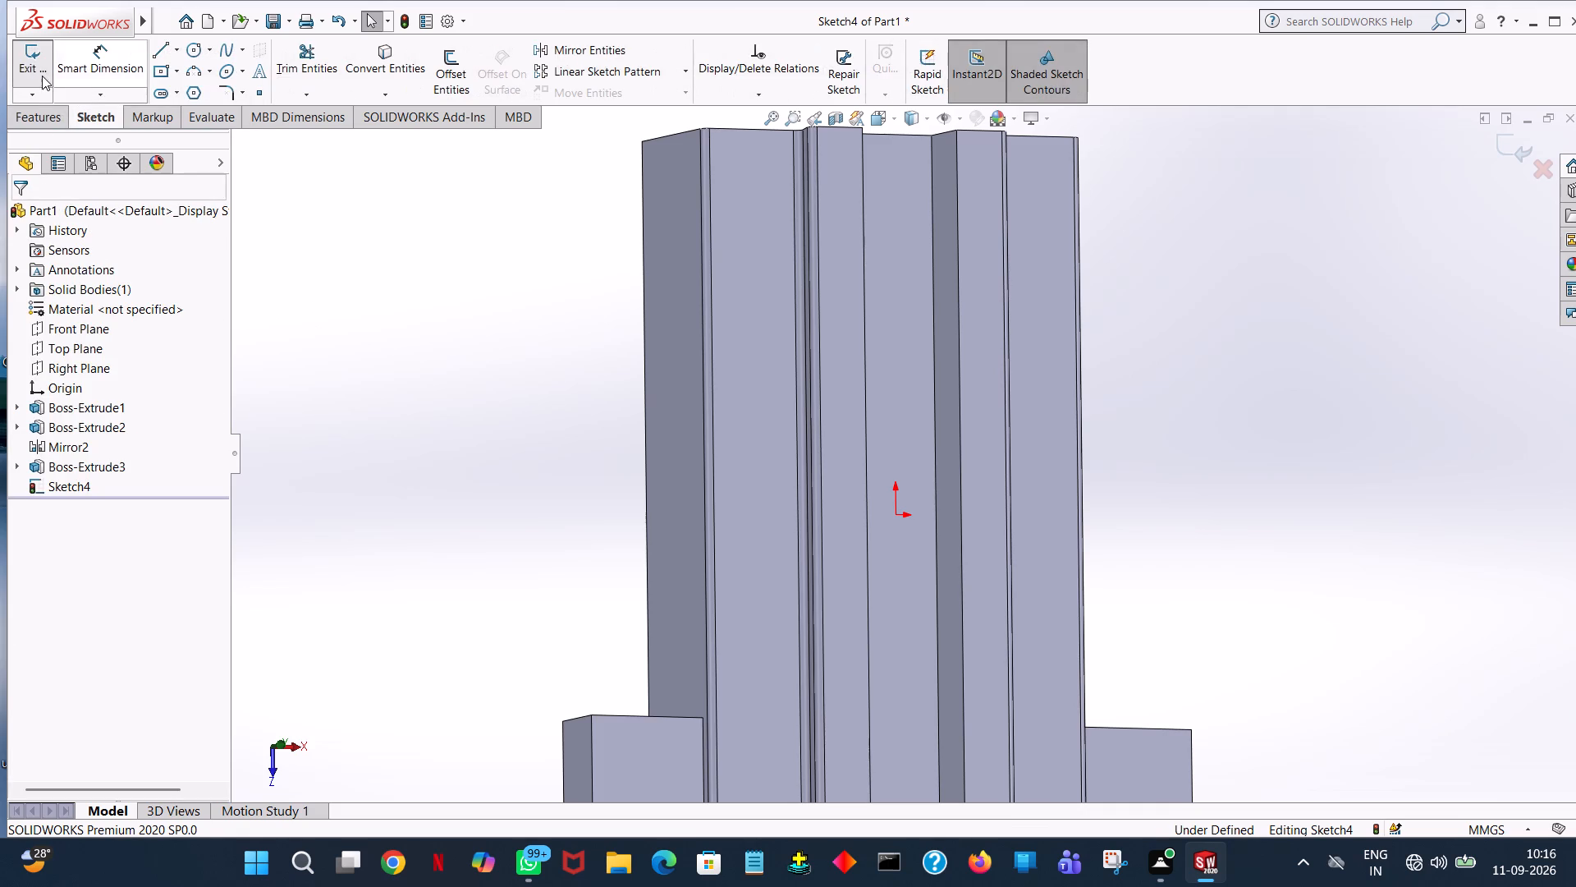
Exit the emptied sketch and start a new one on the front side projection's top face, viewed normal to it.
left_click(42, 76)
left_click(39, 71)
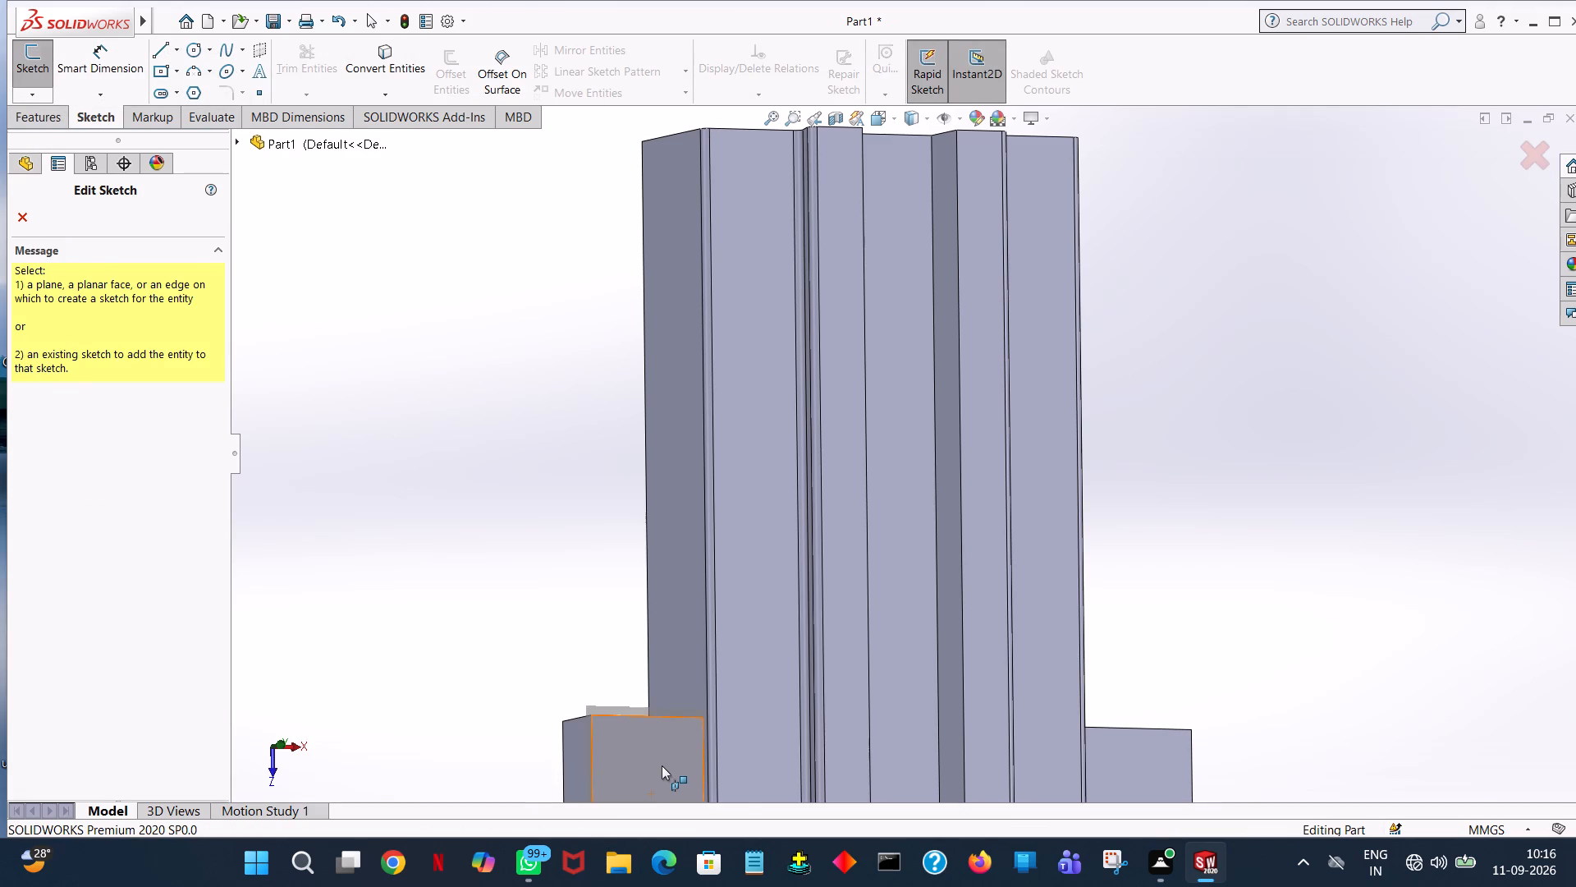
left_click(662, 765)
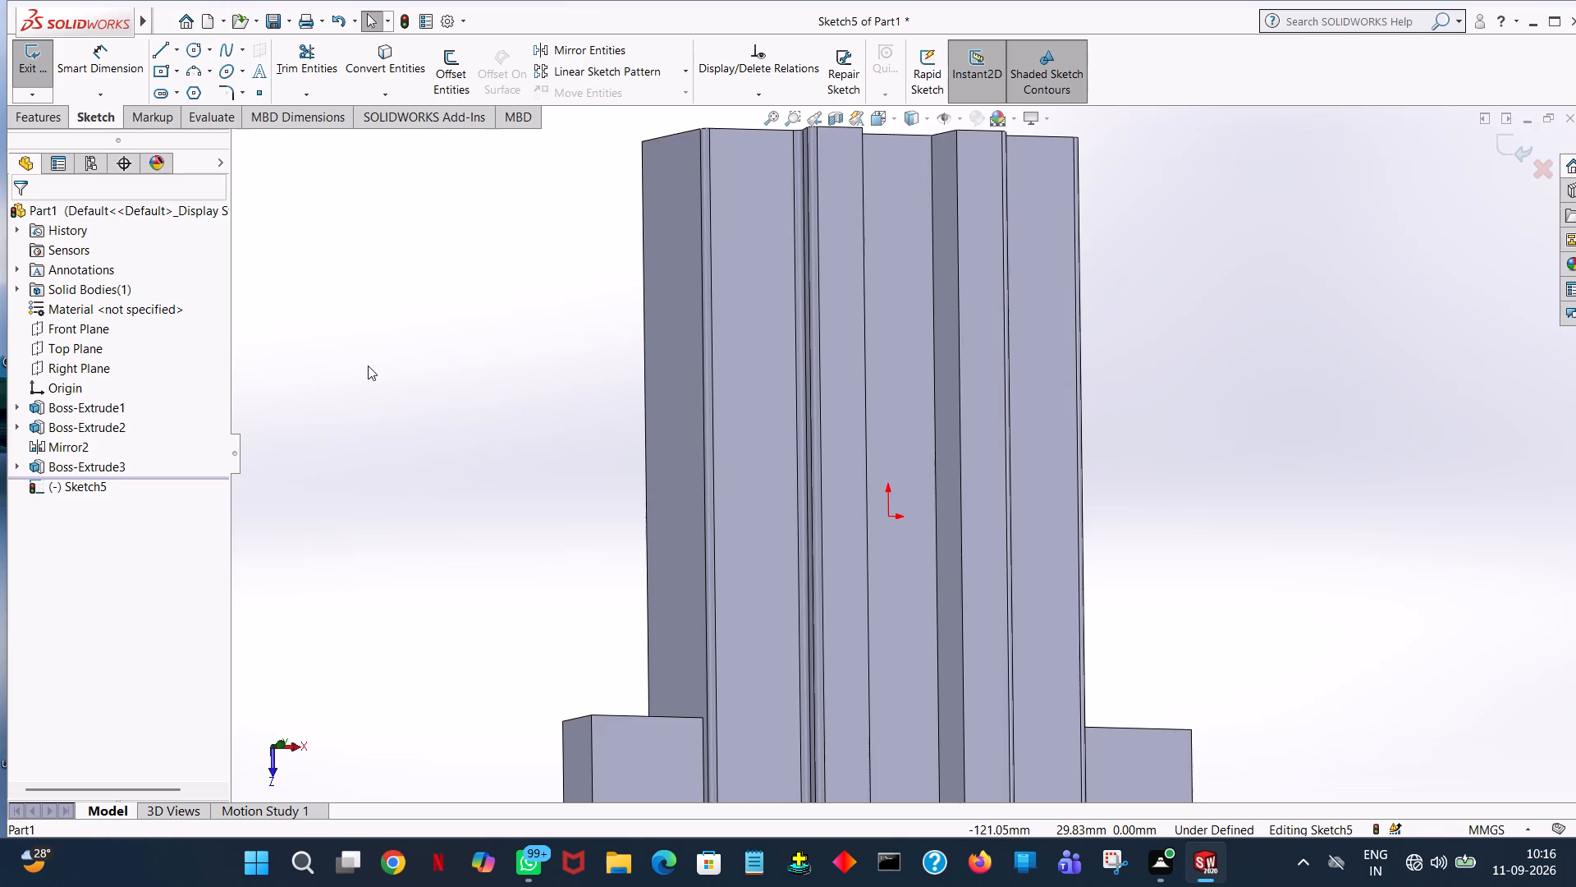
key("space")
left_click(204, 129)
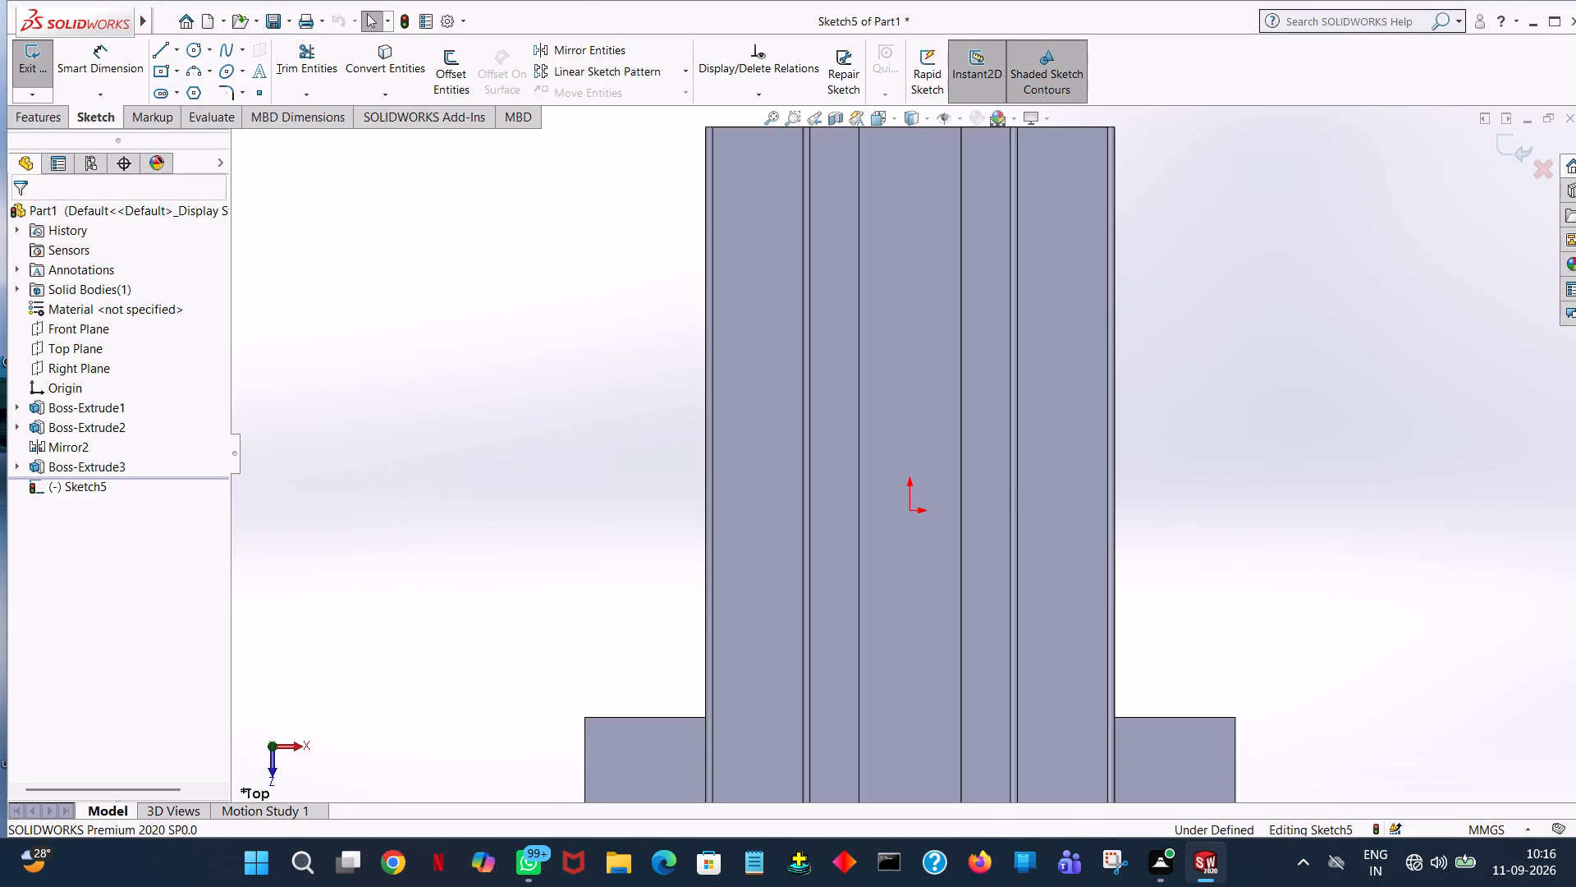
Sketch a 60 mm line rearward along the block's side from the front projection's inner corner, continued by a 26 mm line outward.
left_click(158, 48)
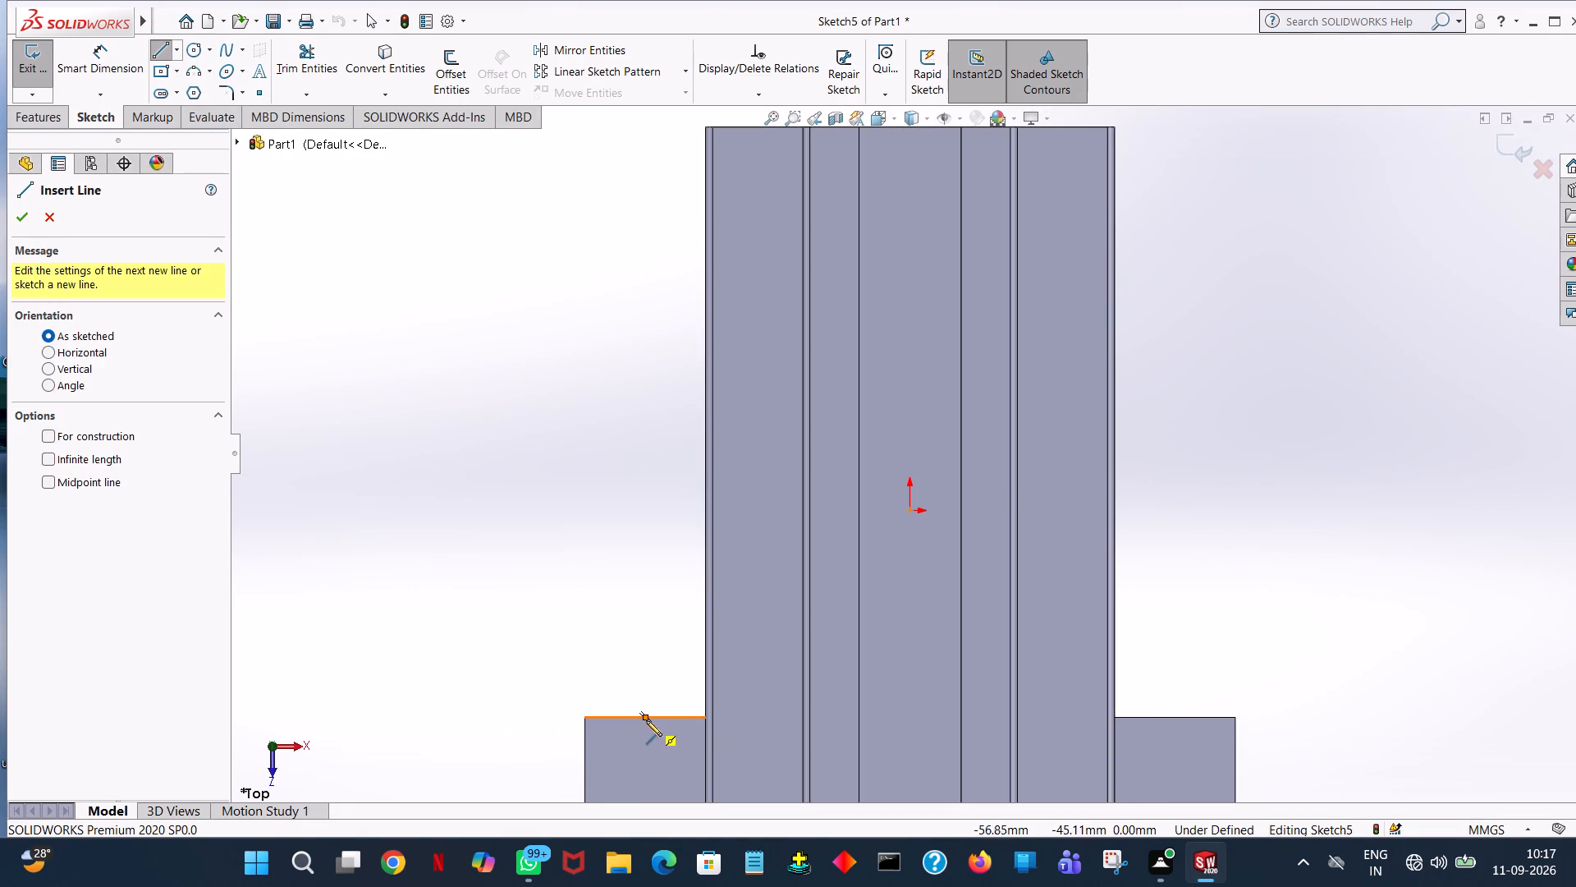
left_click(701, 716)
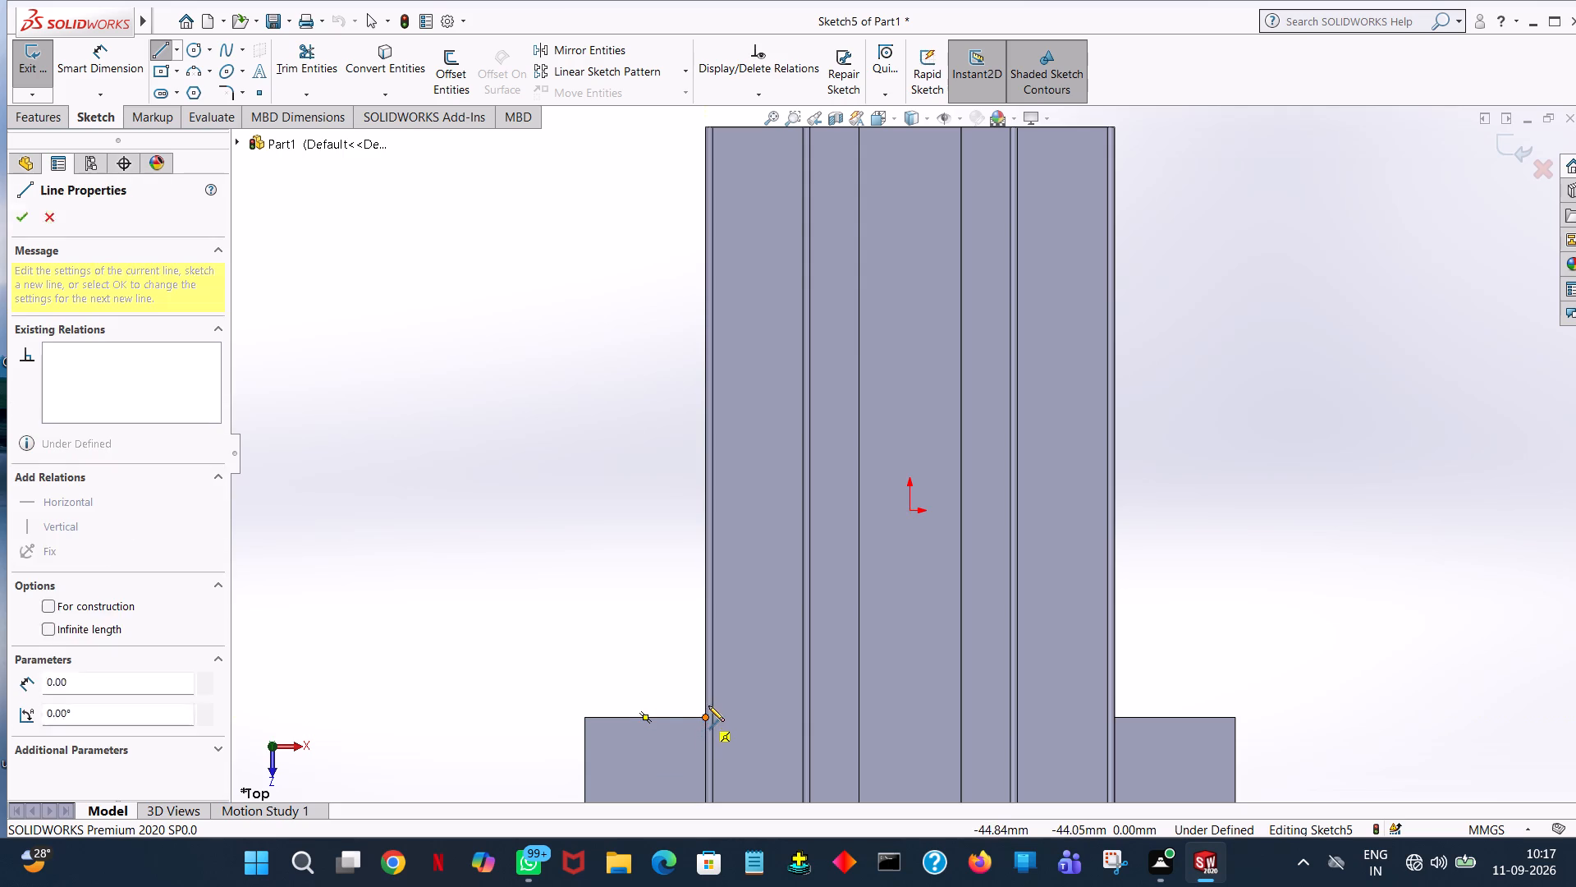
middle_click_drag(708, 705, 781, 656)
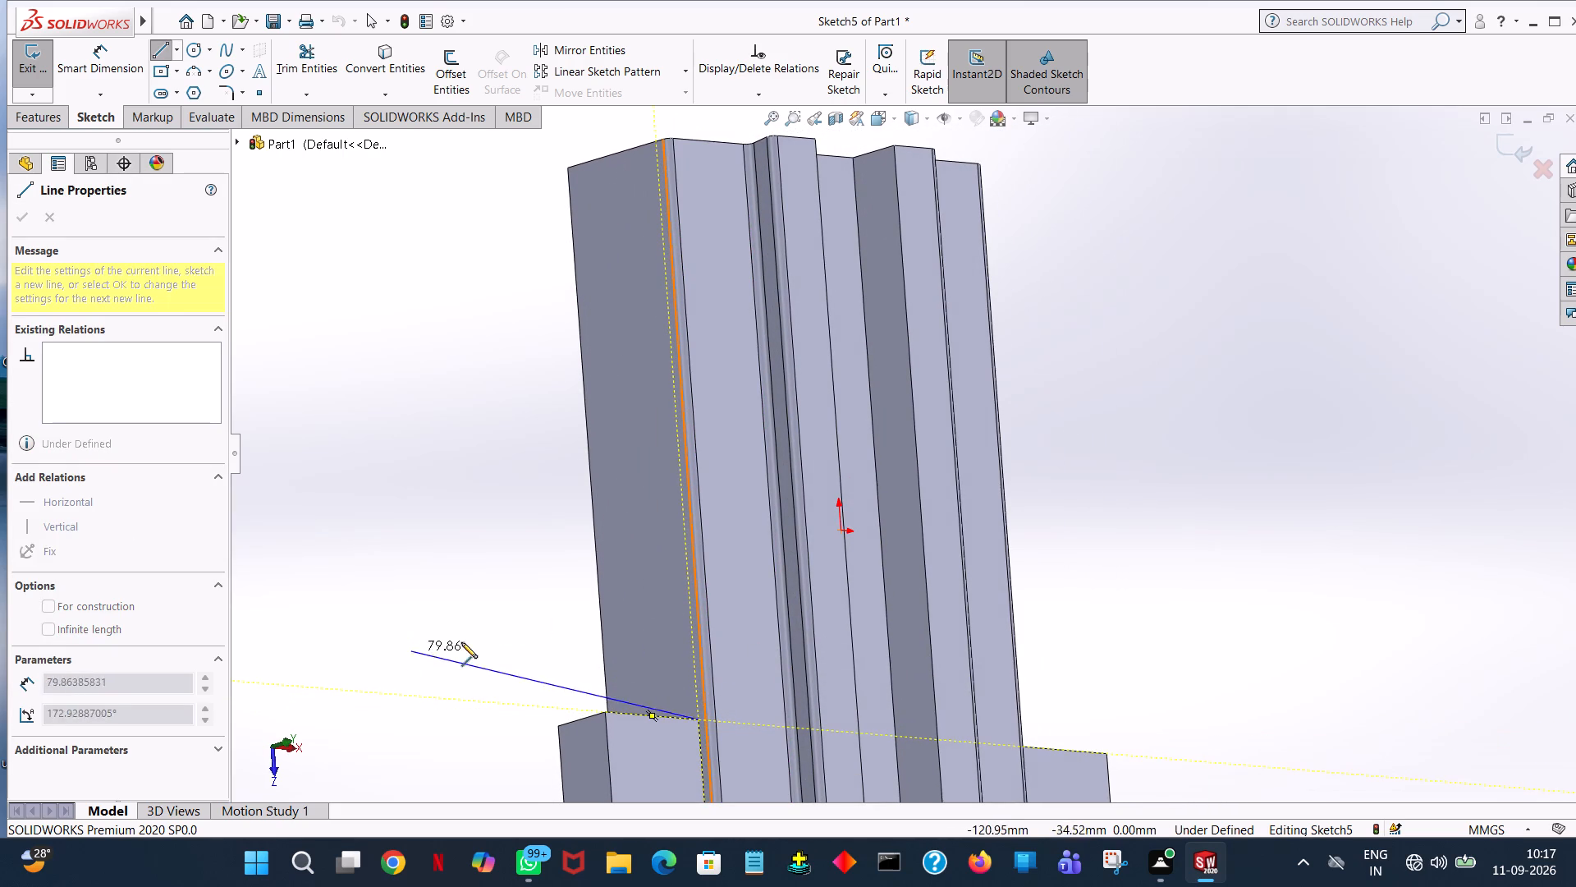
left_click(669, 358)
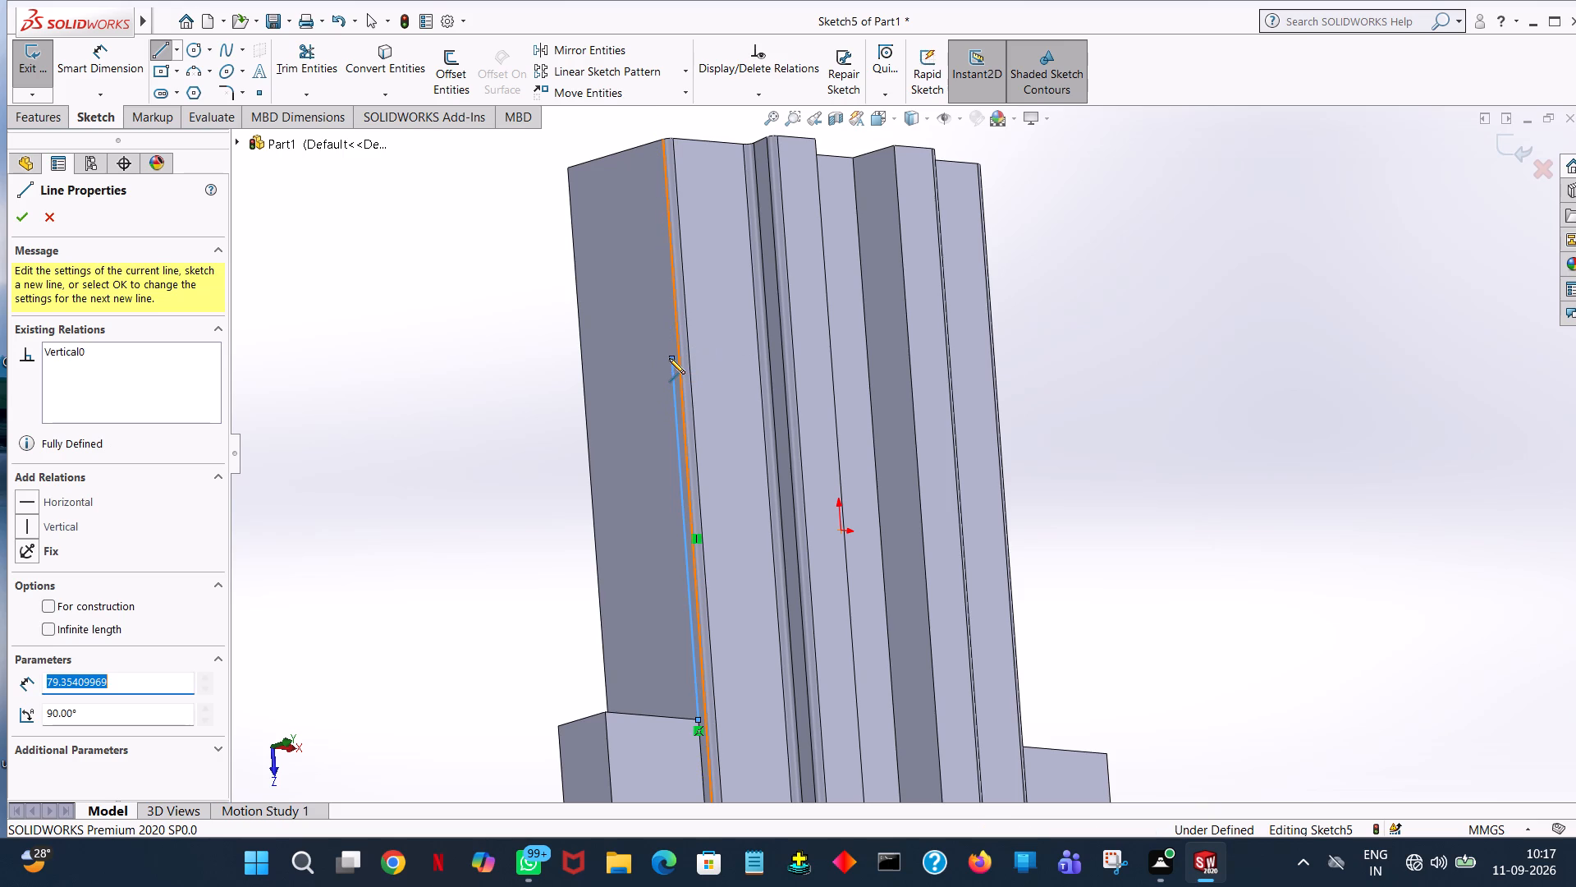
type("60")
key("Return")
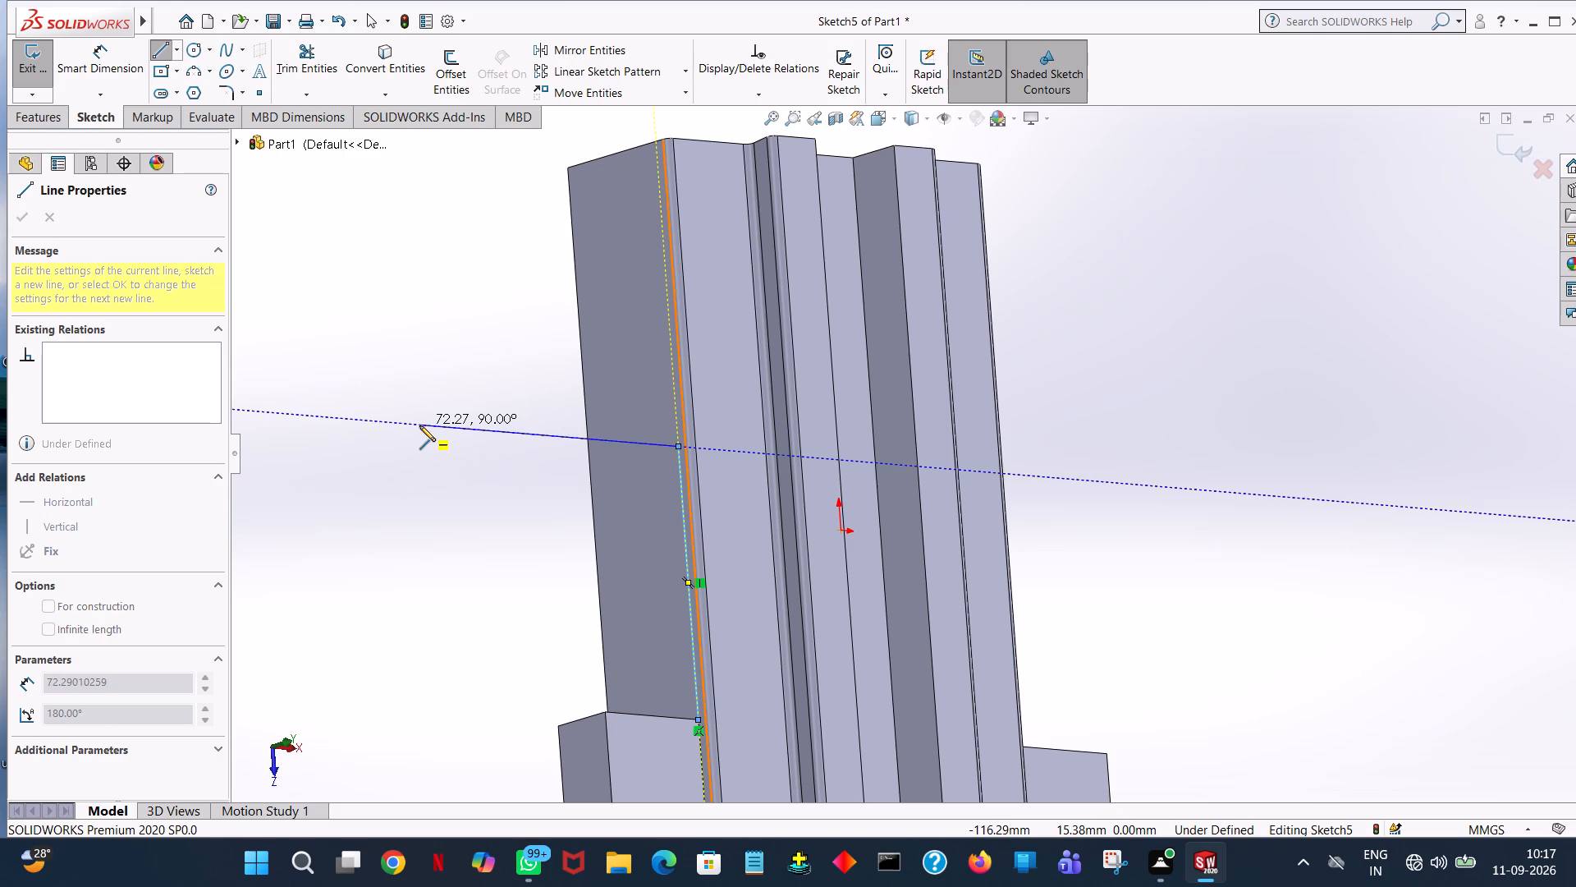
left_click(419, 425)
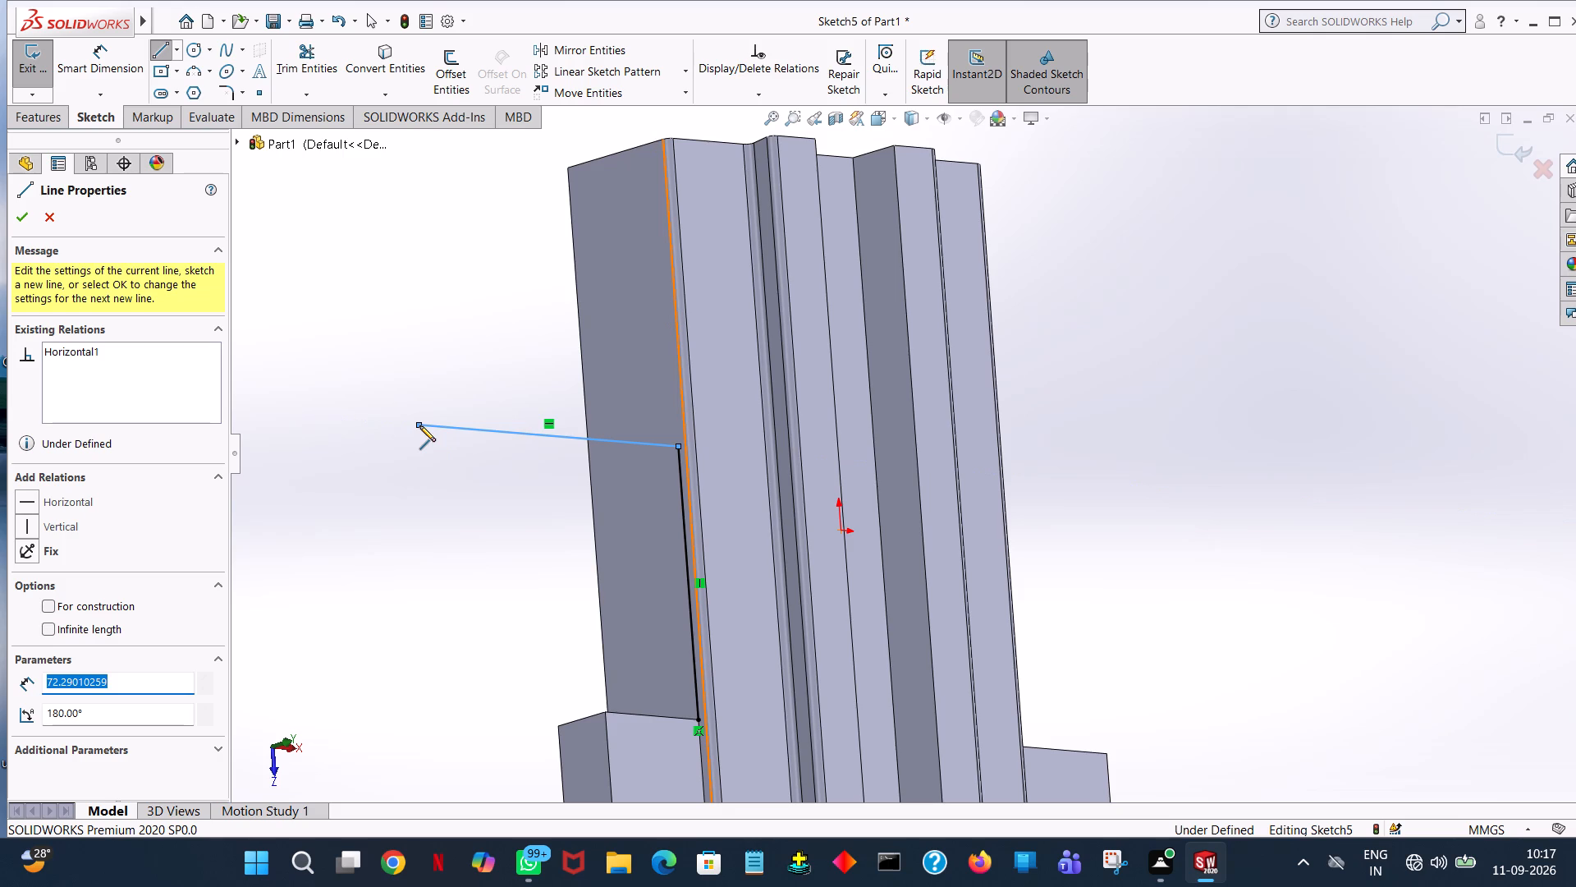
type("26")
key("Return")
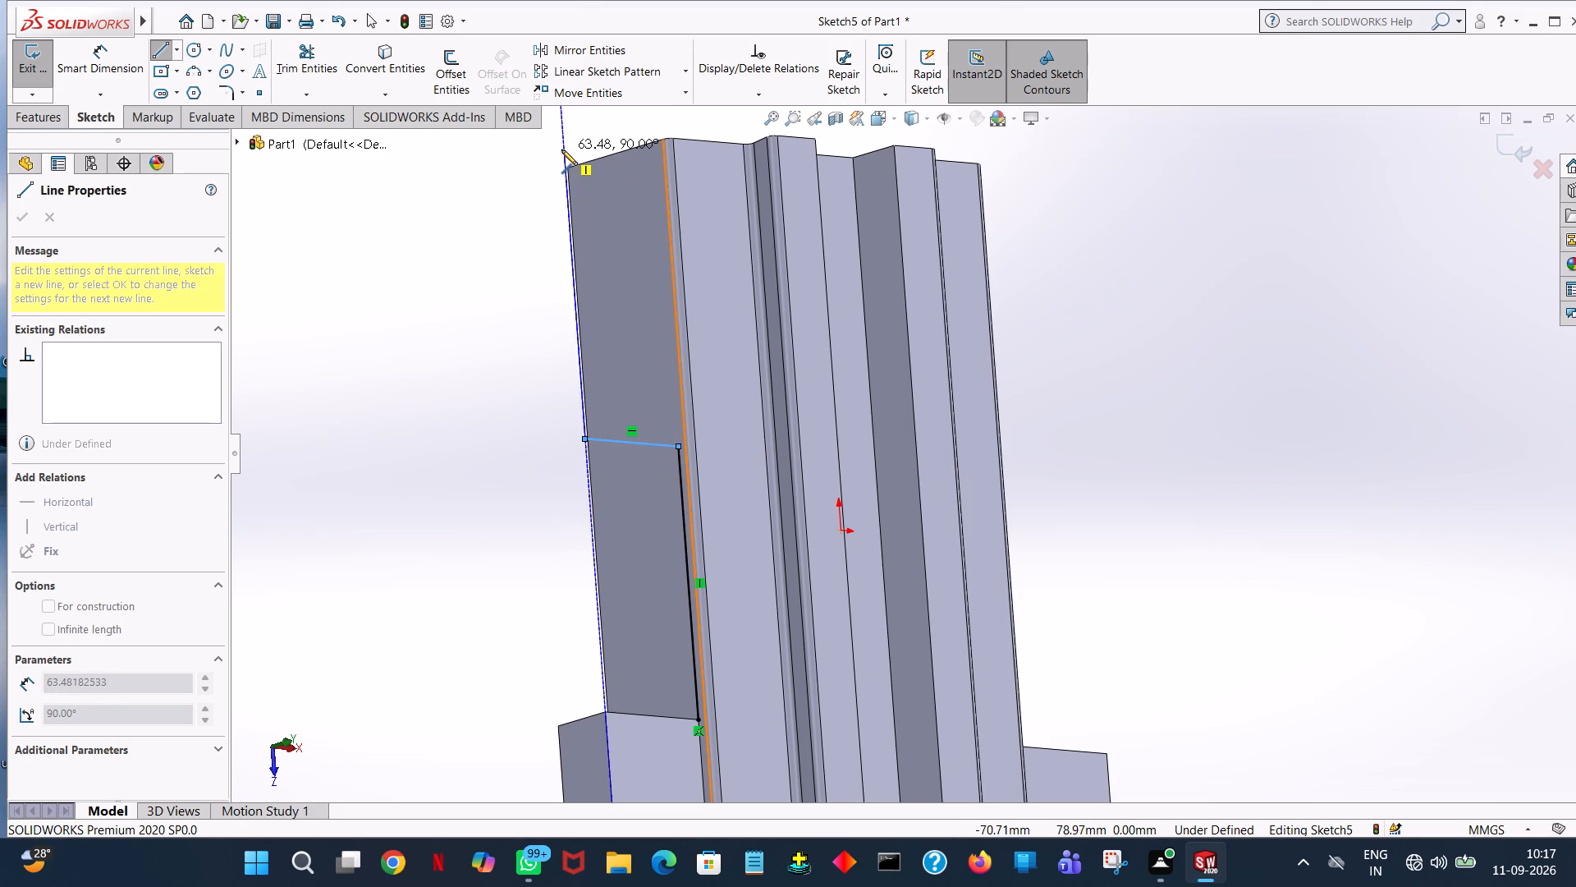
Continue the chain with a 67 mm line parallel to the block's side, ending level with its rear end.
key("space")
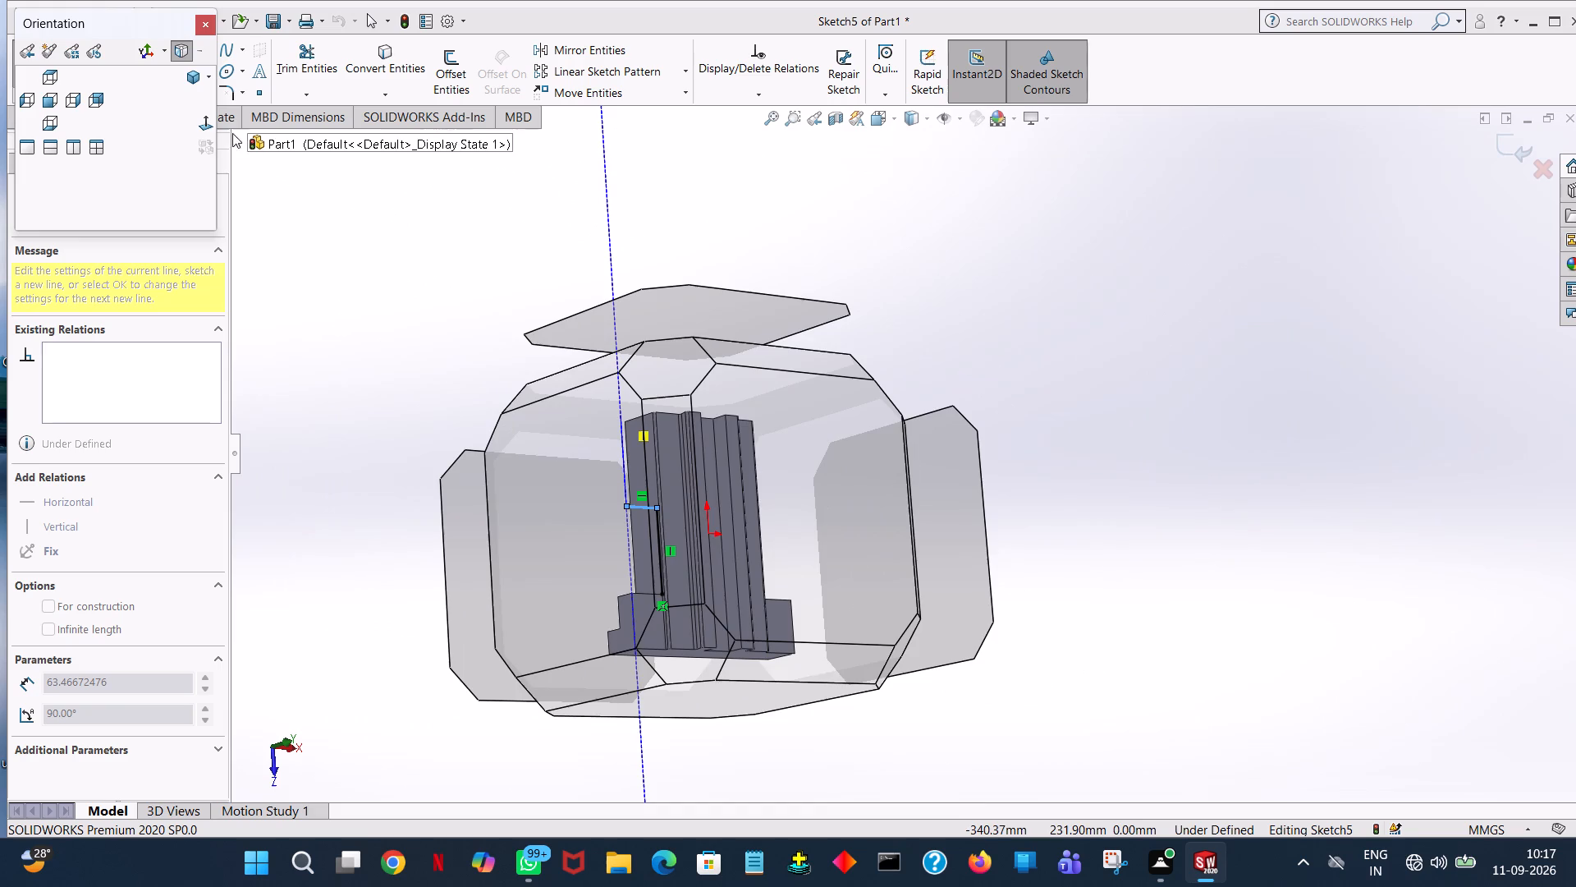
left_click(205, 130)
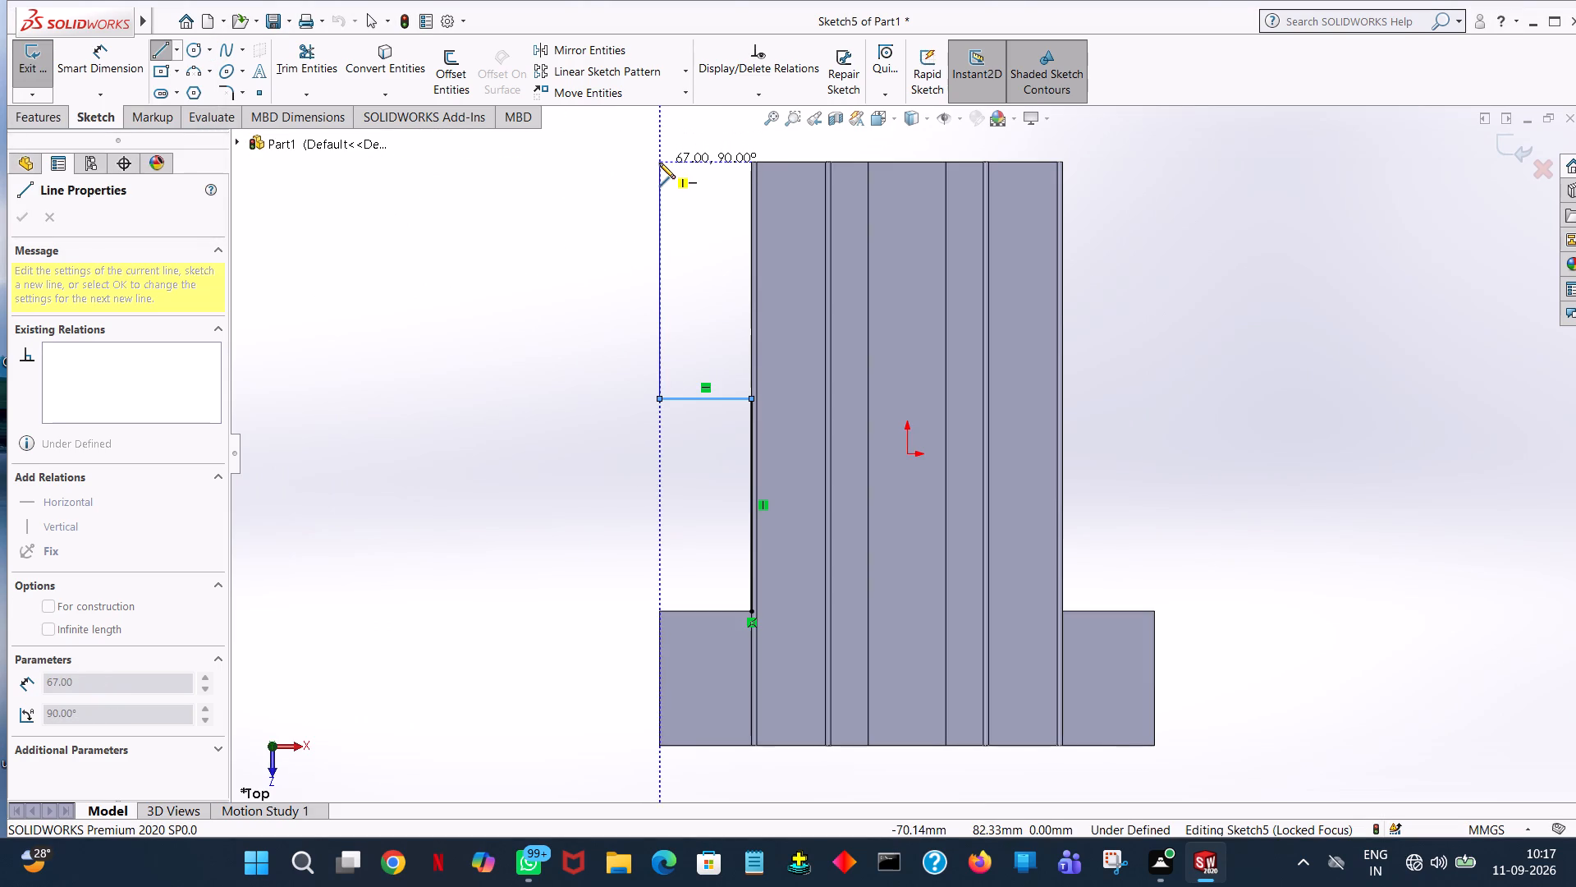
left_click(659, 163)
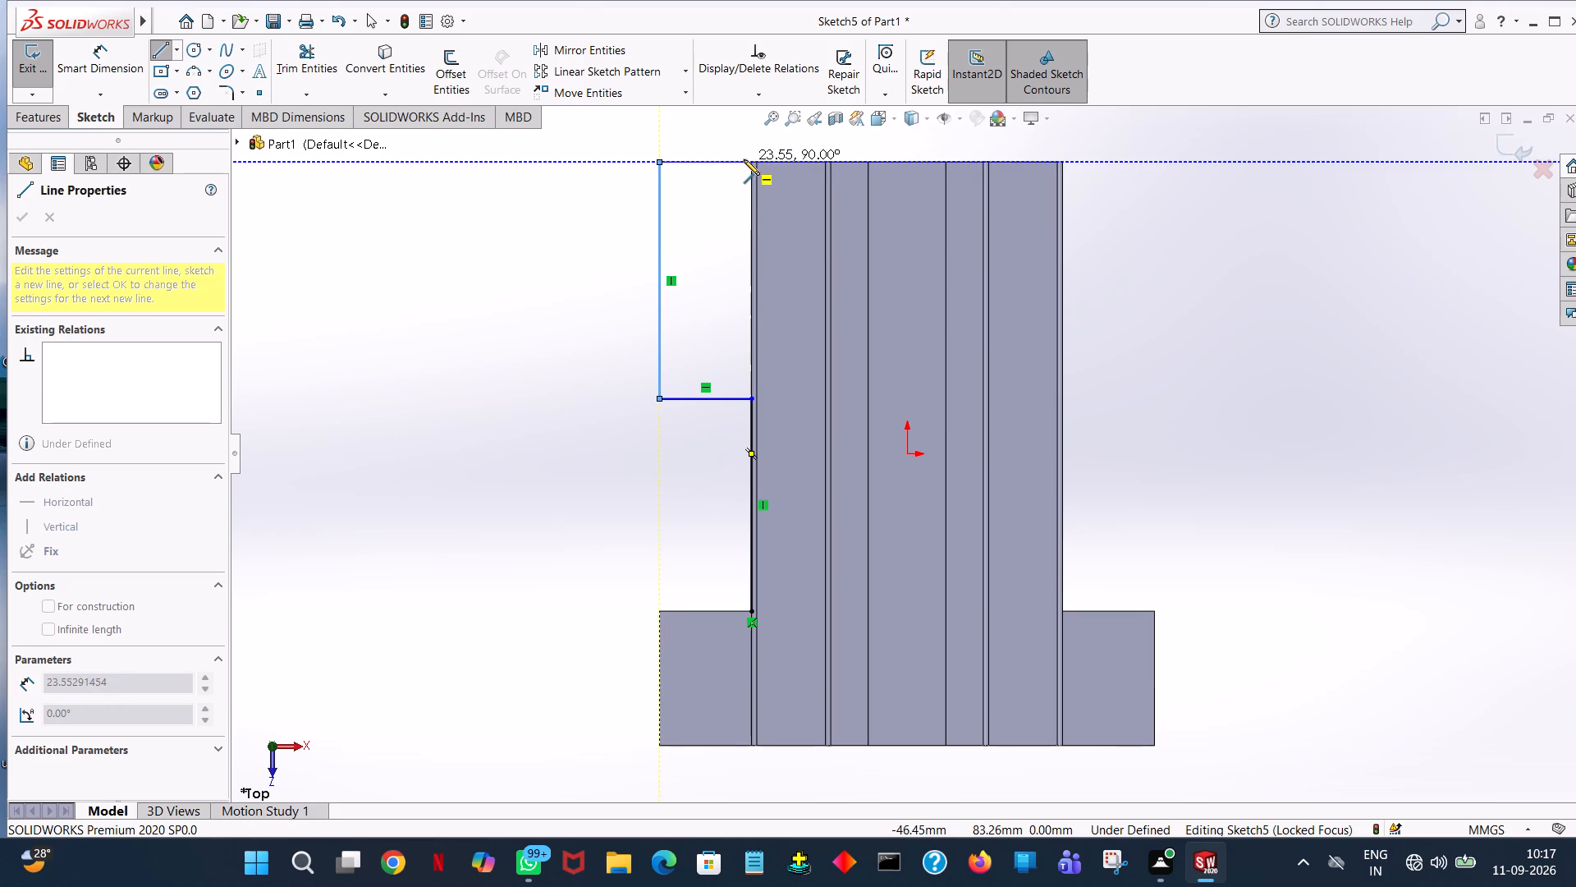
right_click(721, 163)
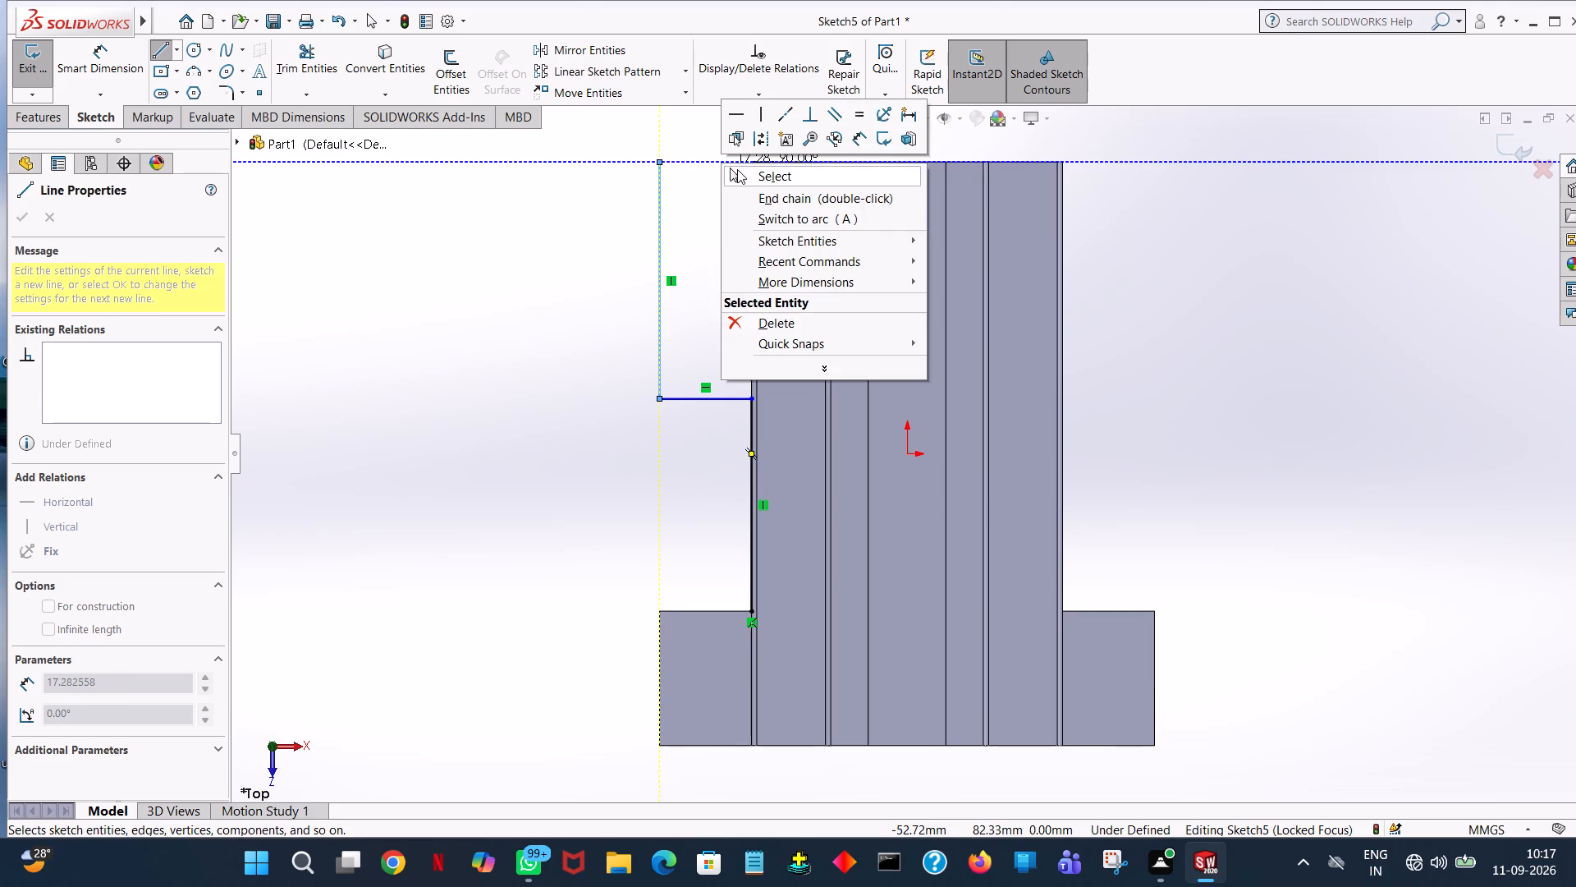
left_click(737, 169)
Close the 26 × 67 mm rectangle with a line along the block's side edge and one across at its rear end.
left_click(170, 47)
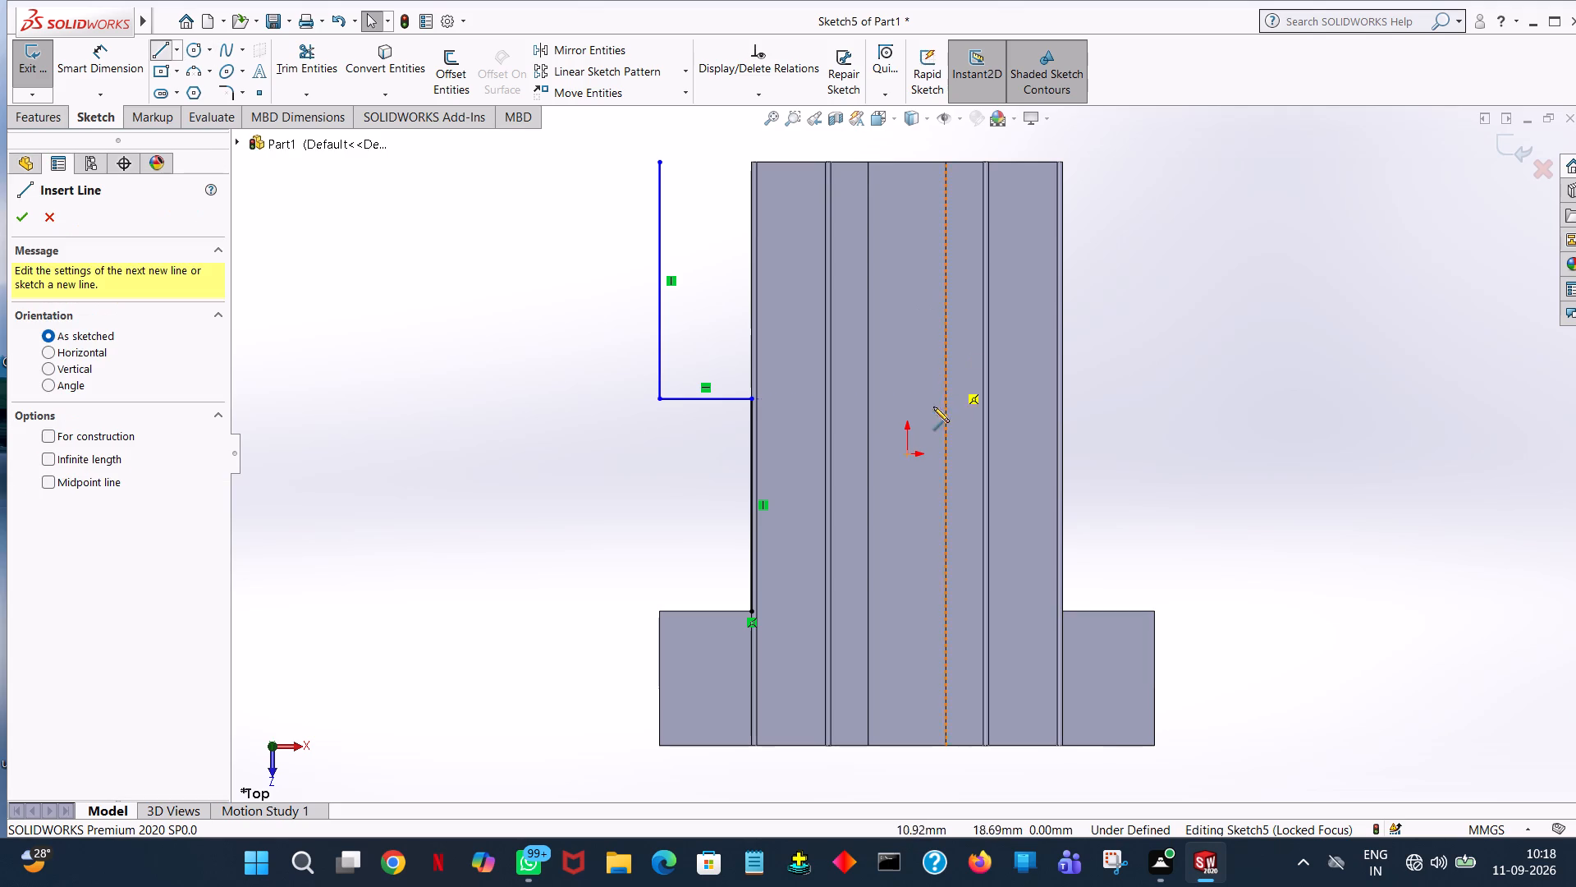
left_click(748, 397)
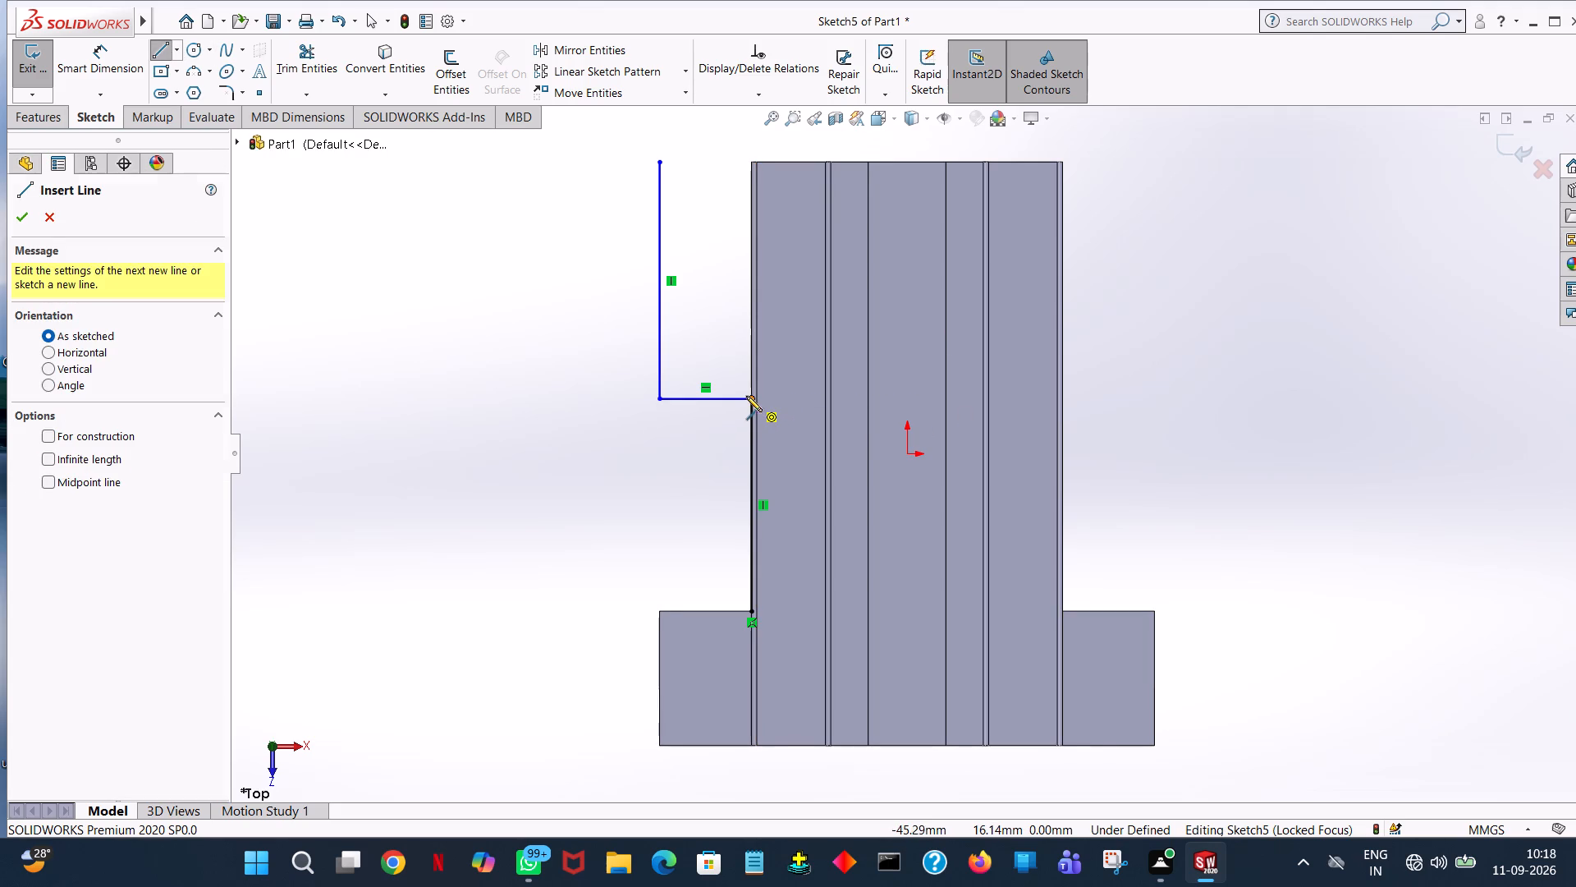
left_click(751, 160)
left_click(661, 163)
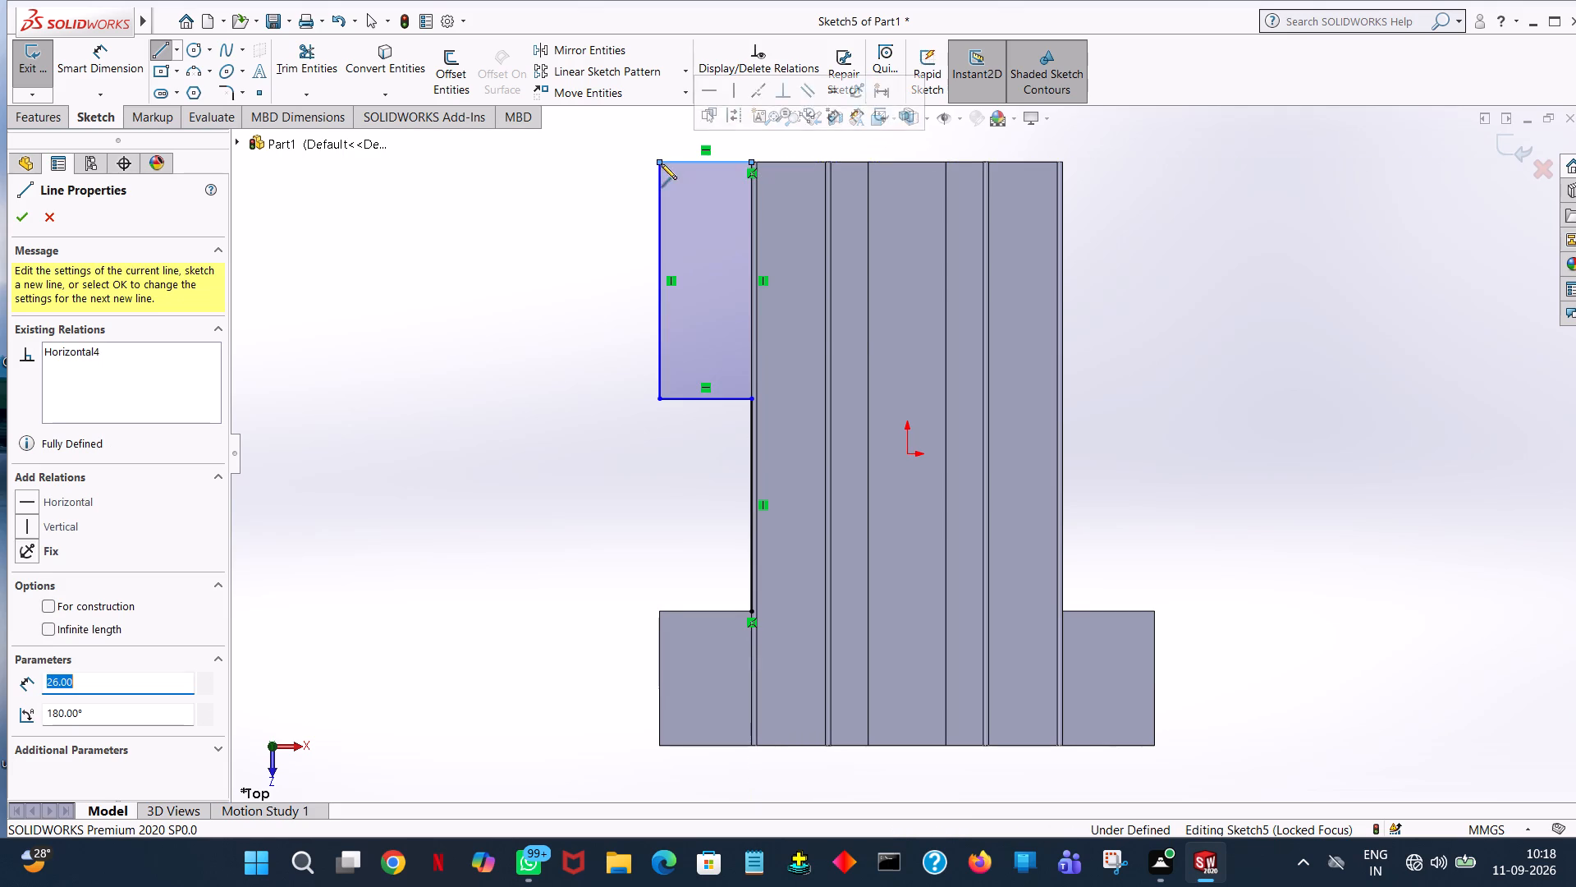
right_click(661, 163)
left_click(764, 180)
middle_click_drag(565, 469, 579, 470)
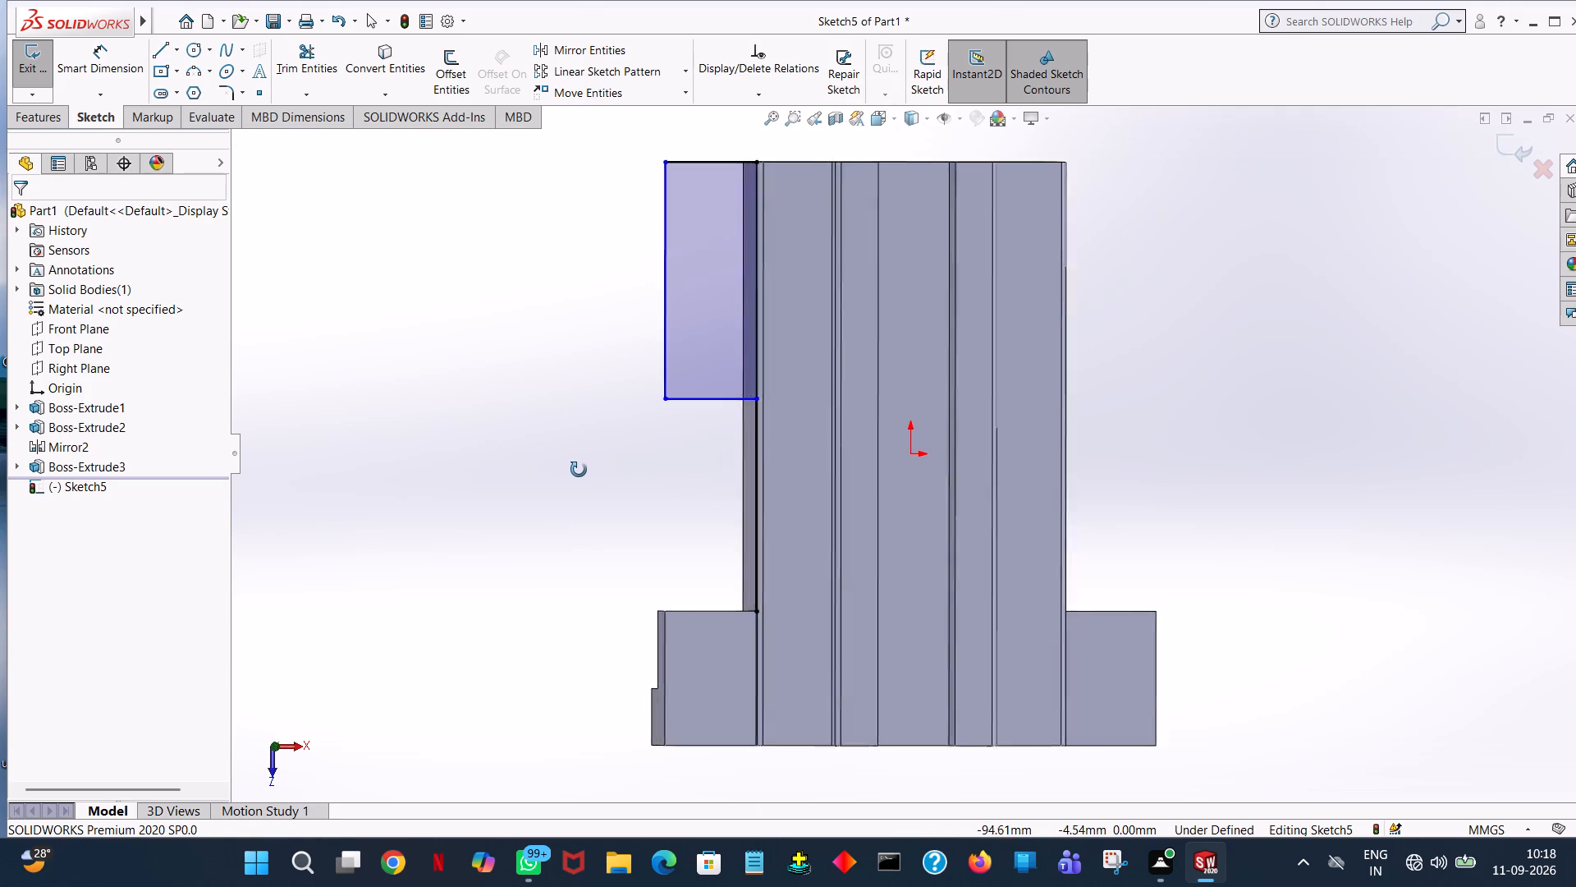
middle_click_drag(579, 470, 669, 386)
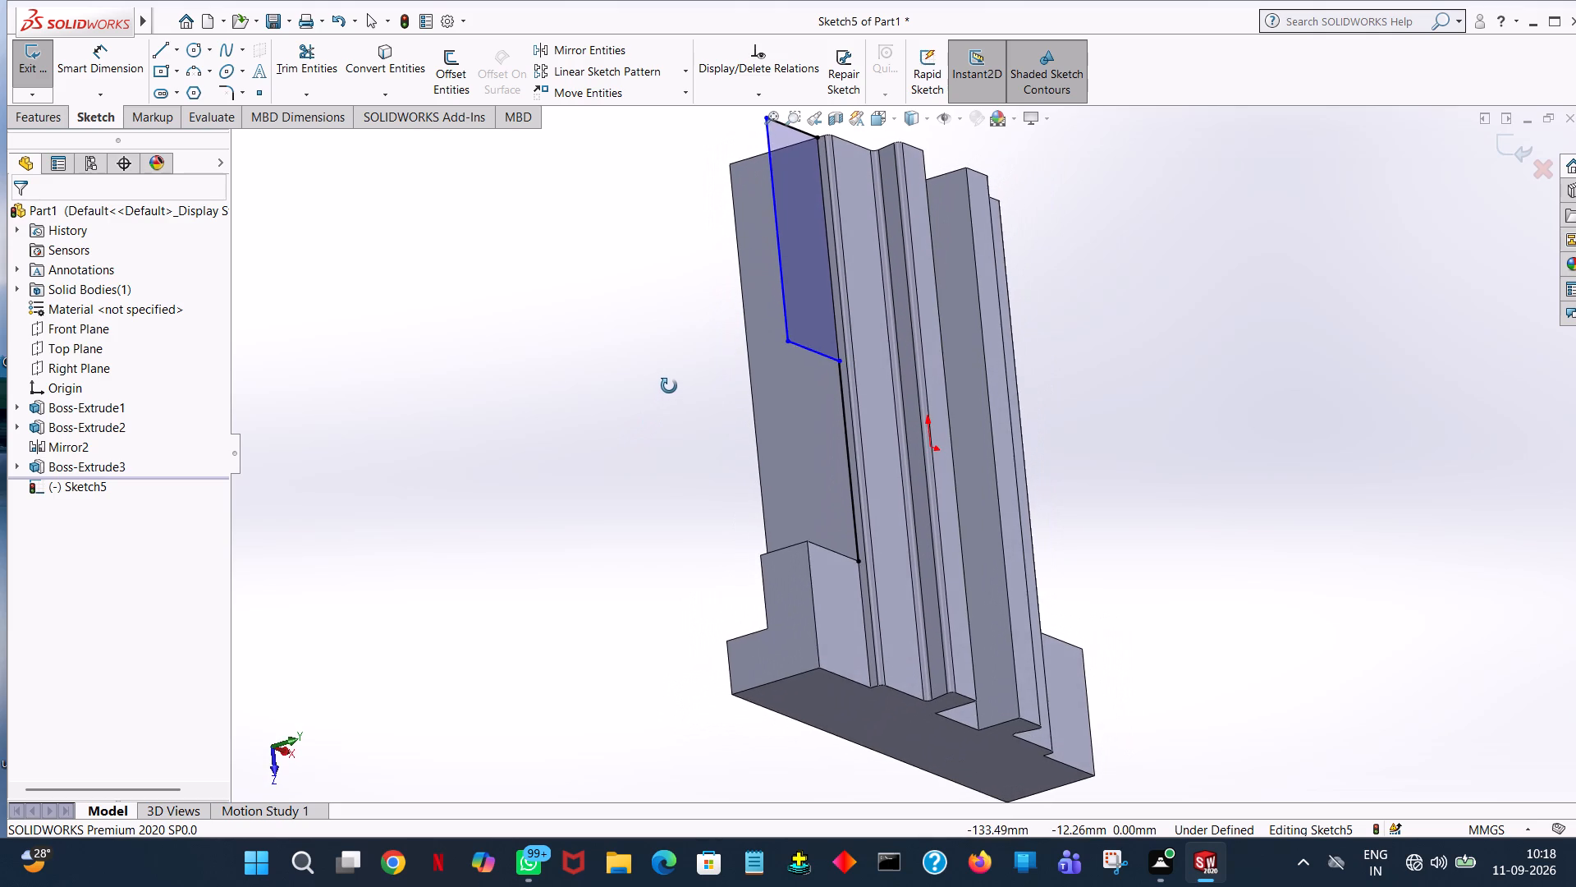
Trim away the 60 mm line between the front side projection and the rectangle.
middle_click_drag(669, 386, 689, 370)
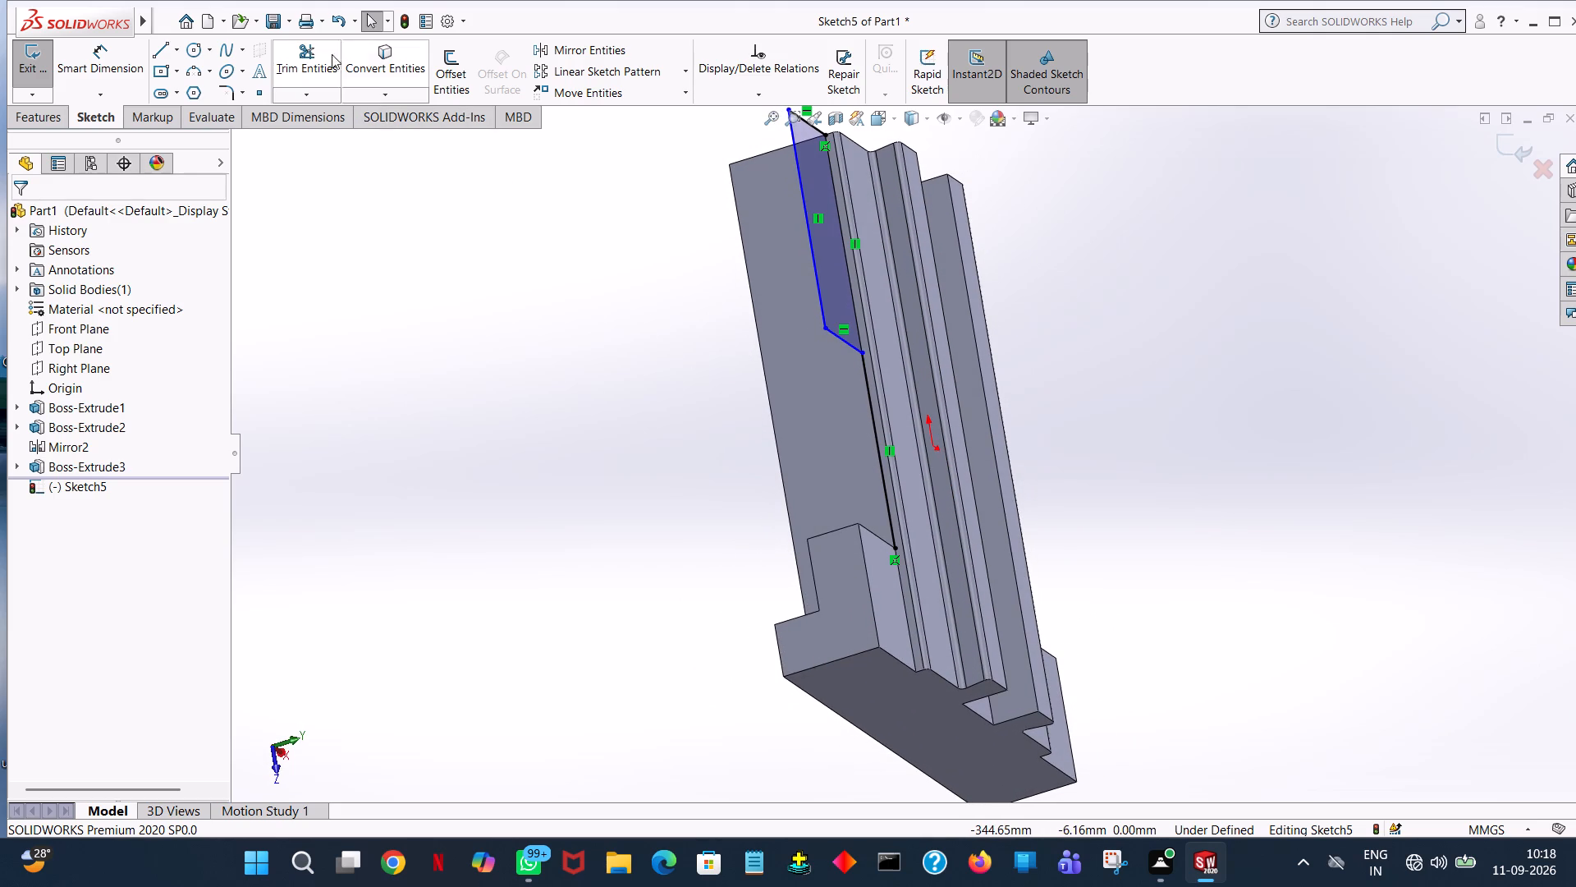
left_click(328, 57)
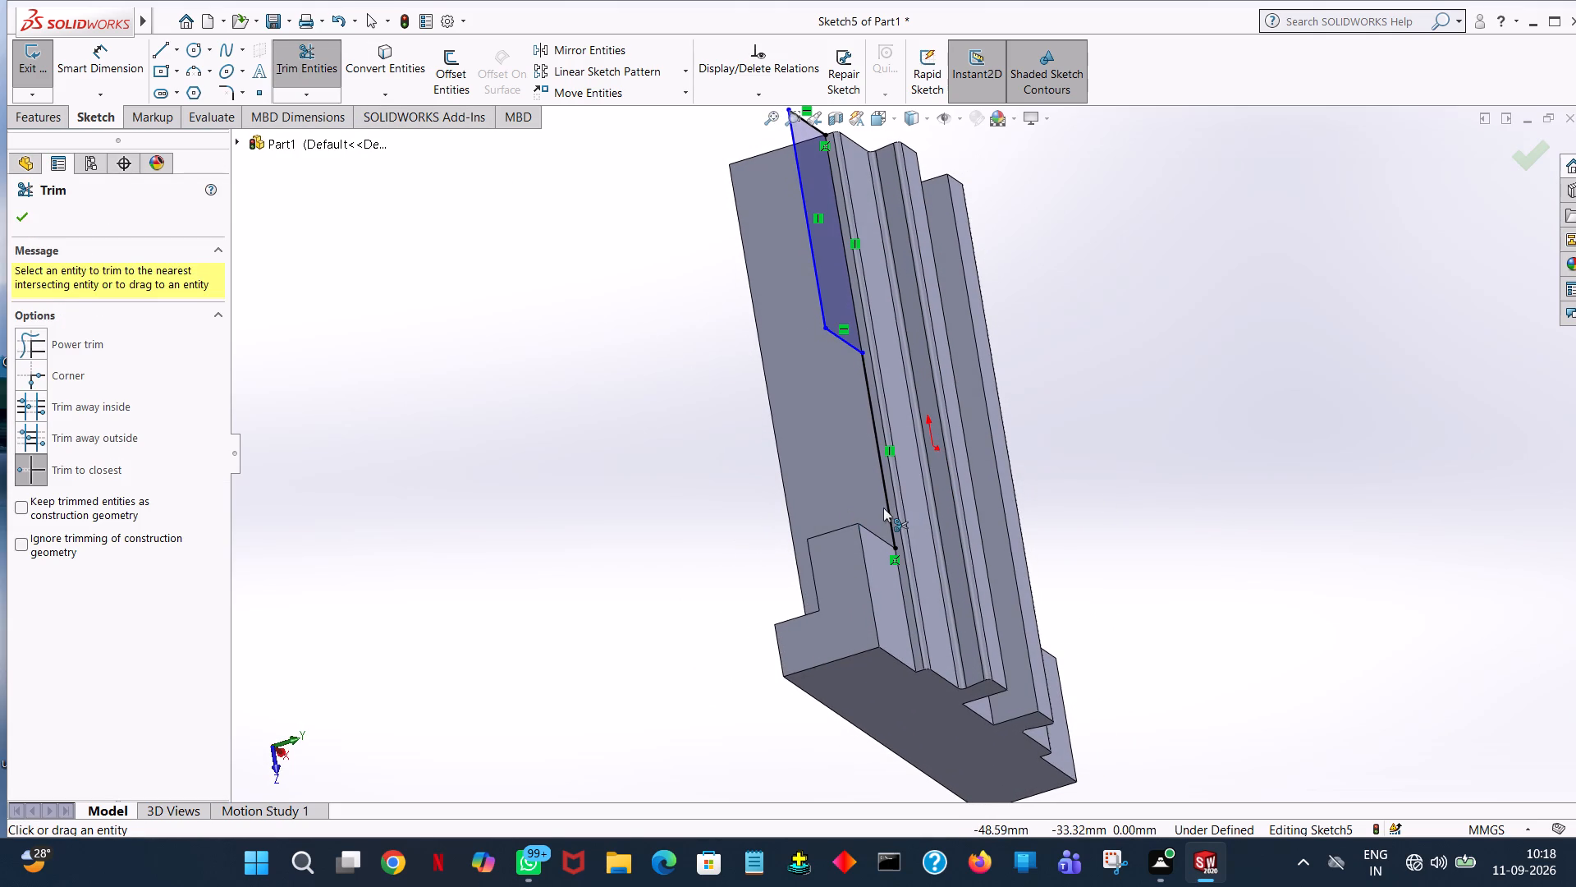
left_click(890, 508)
left_click(699, 439)
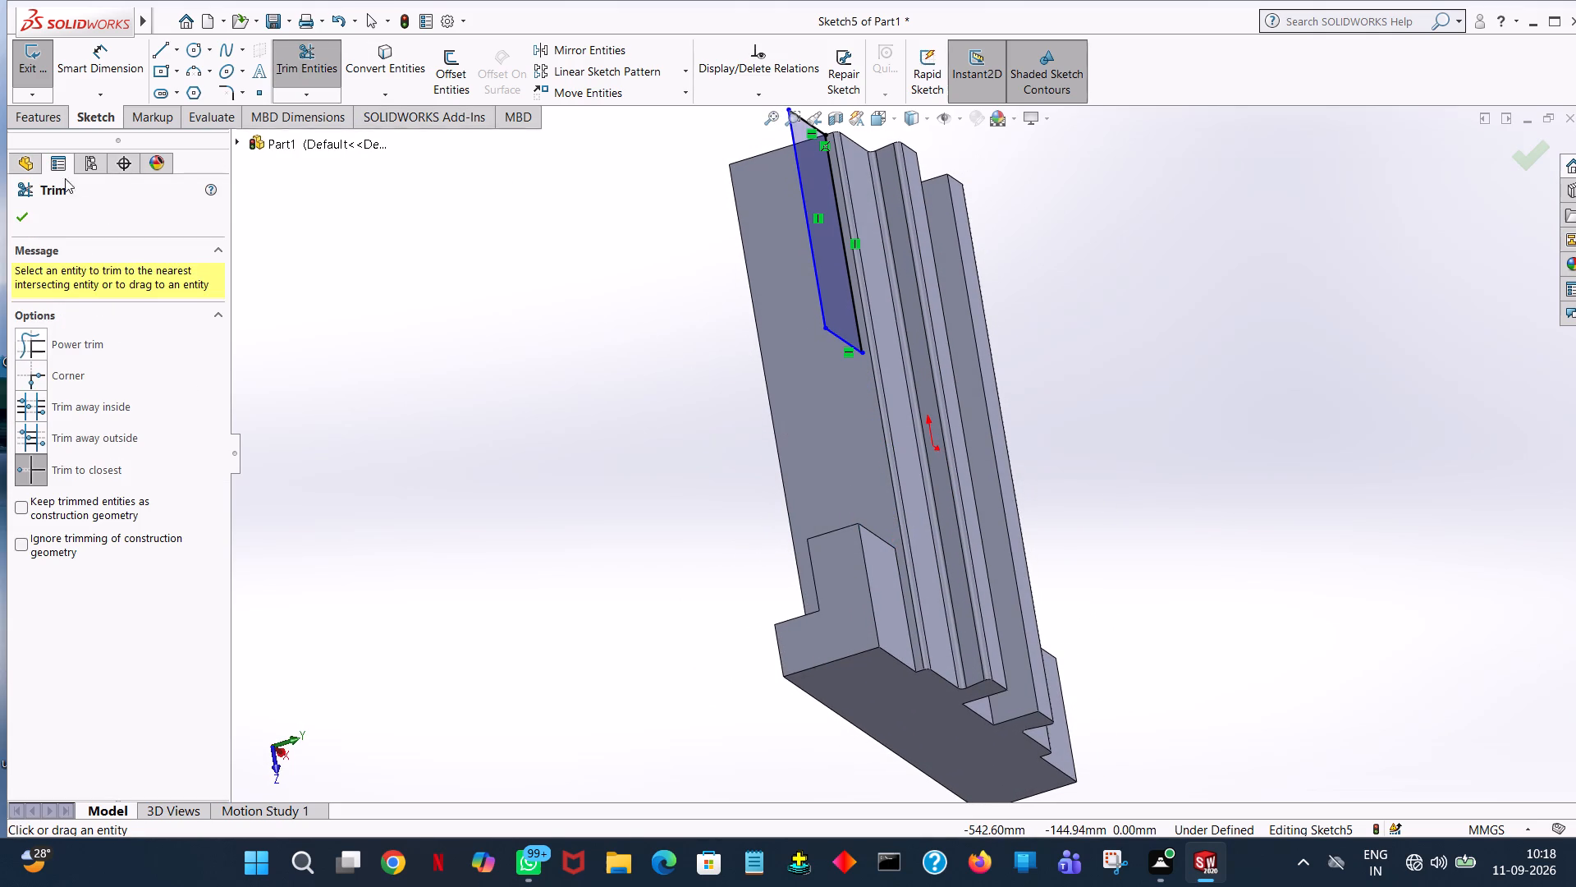
Extrude the rectangle 30 mm as a merged boss in the reversed direction.
left_click(60, 126)
left_click(56, 81)
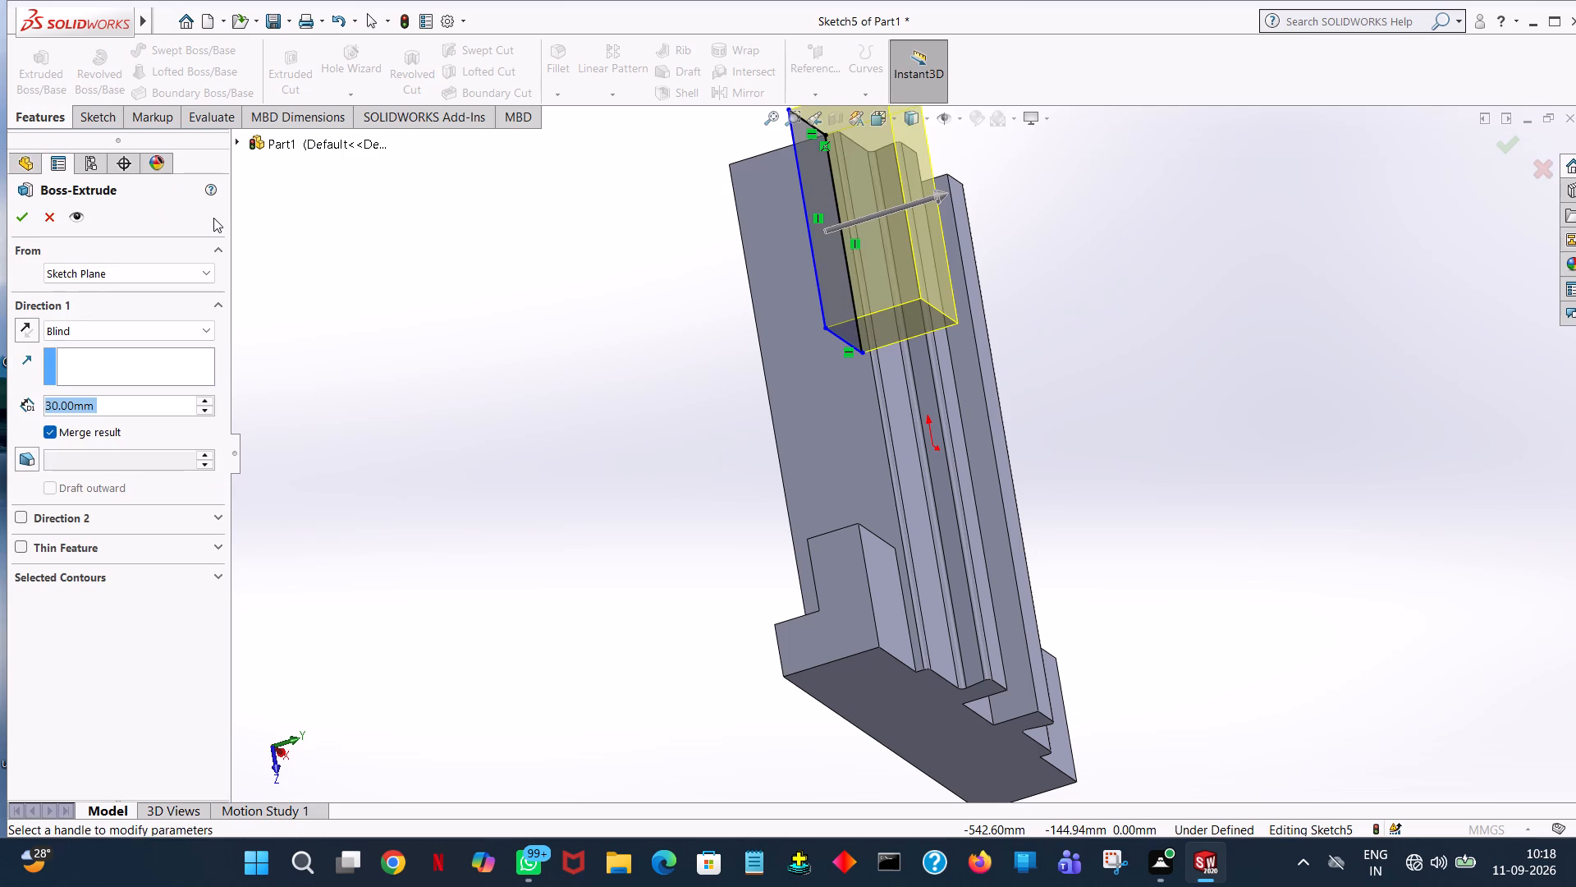
left_click(28, 338)
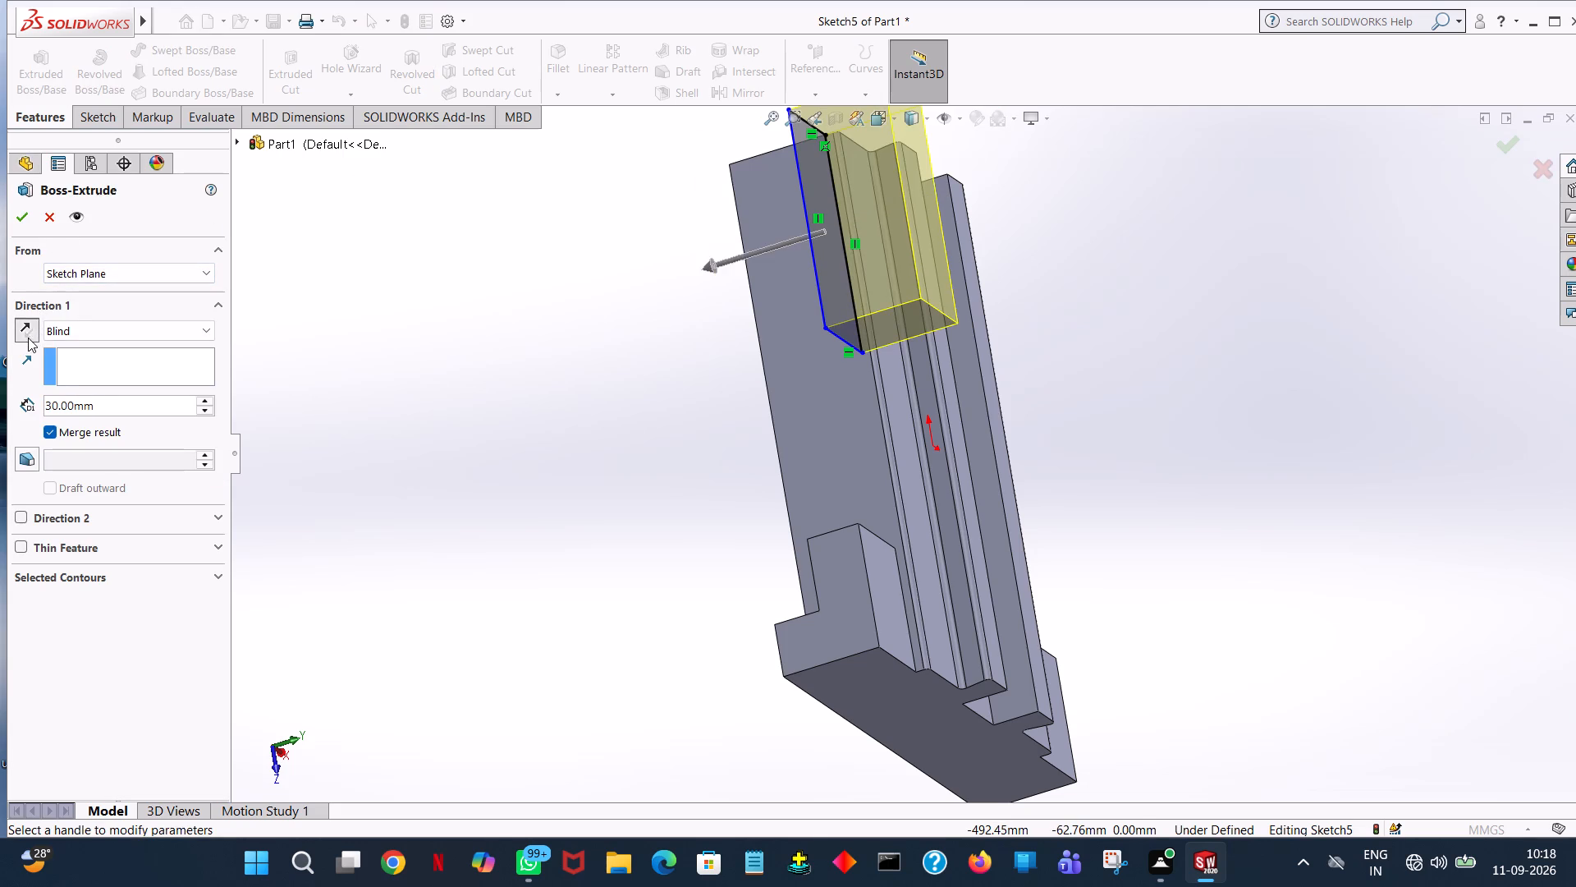
left_click(11, 227)
left_click(305, 279)
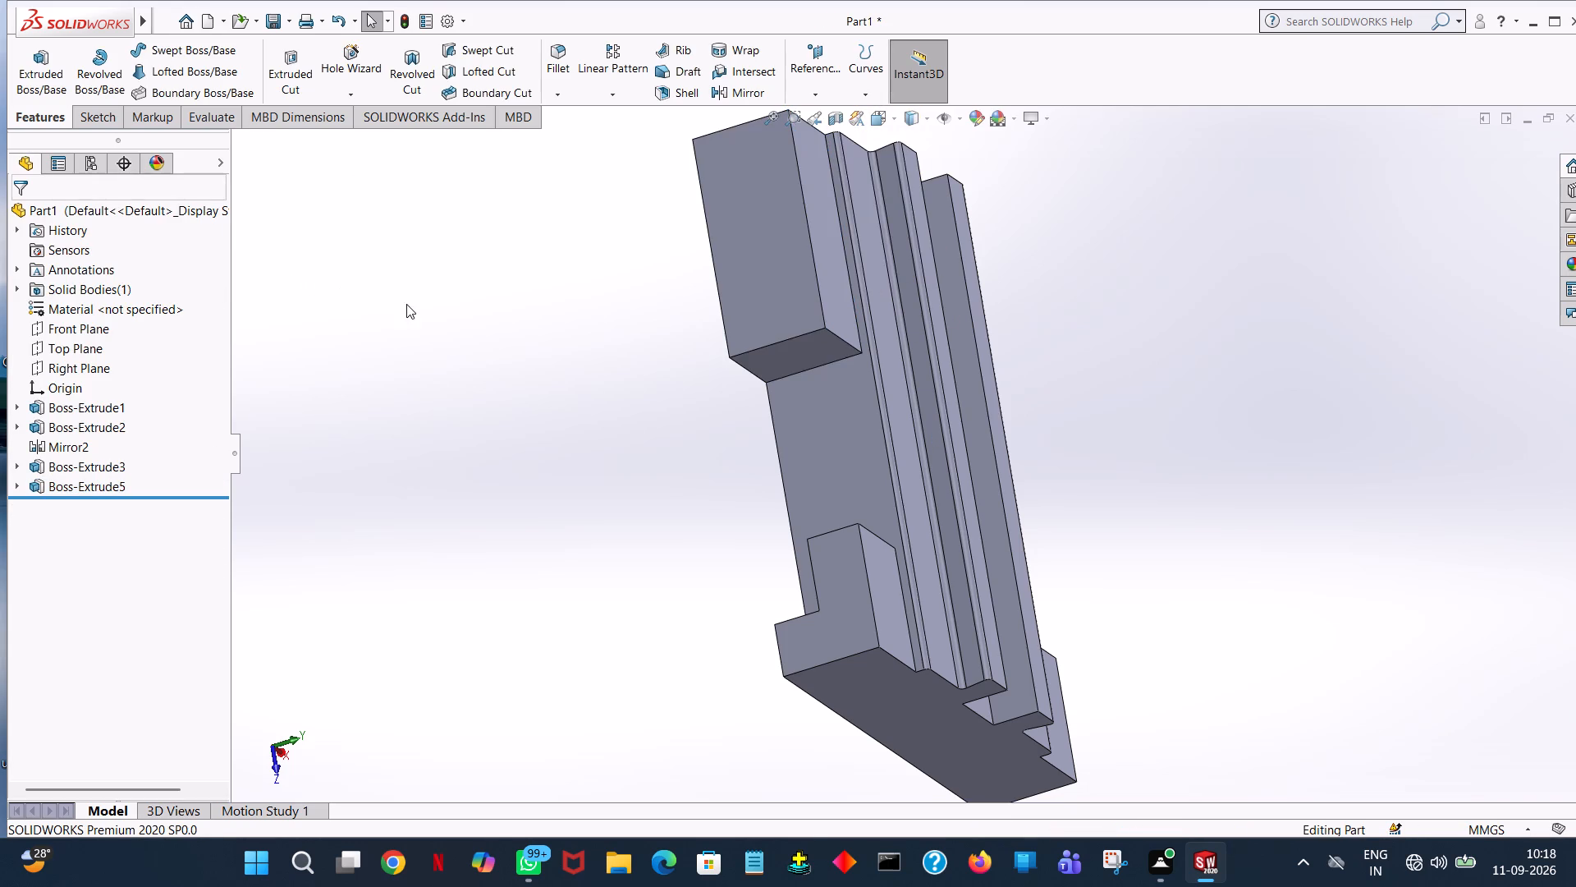
Start an Extruded Cut sketch on the rear side projection's outer face, viewed normal to it.
middle_click_drag(413, 301, 492, 498)
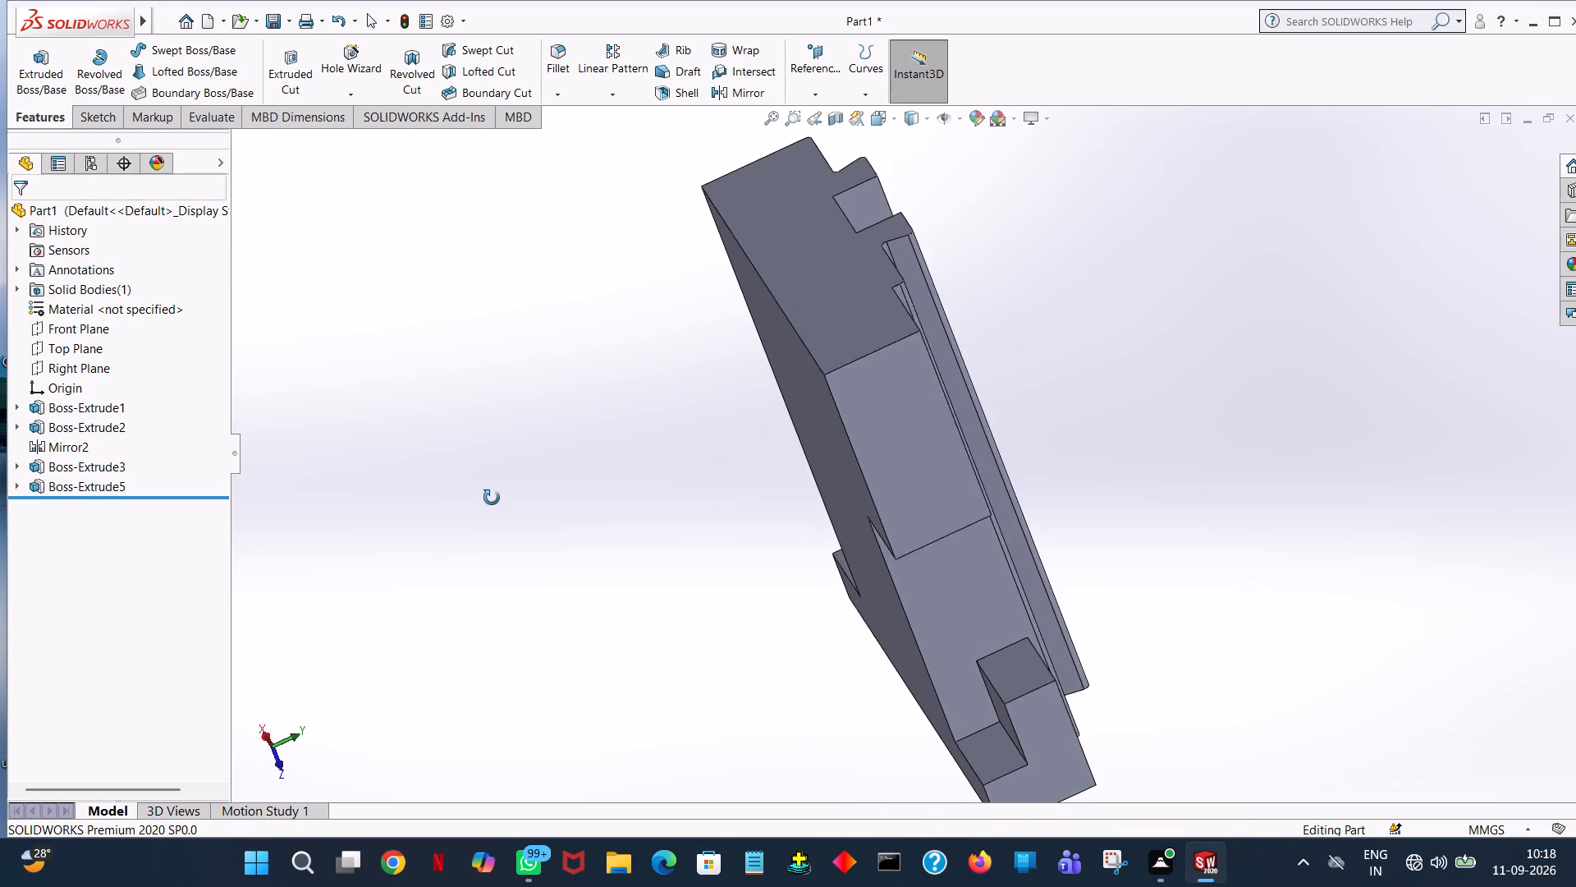
middle_click_drag(492, 498, 302, 510)
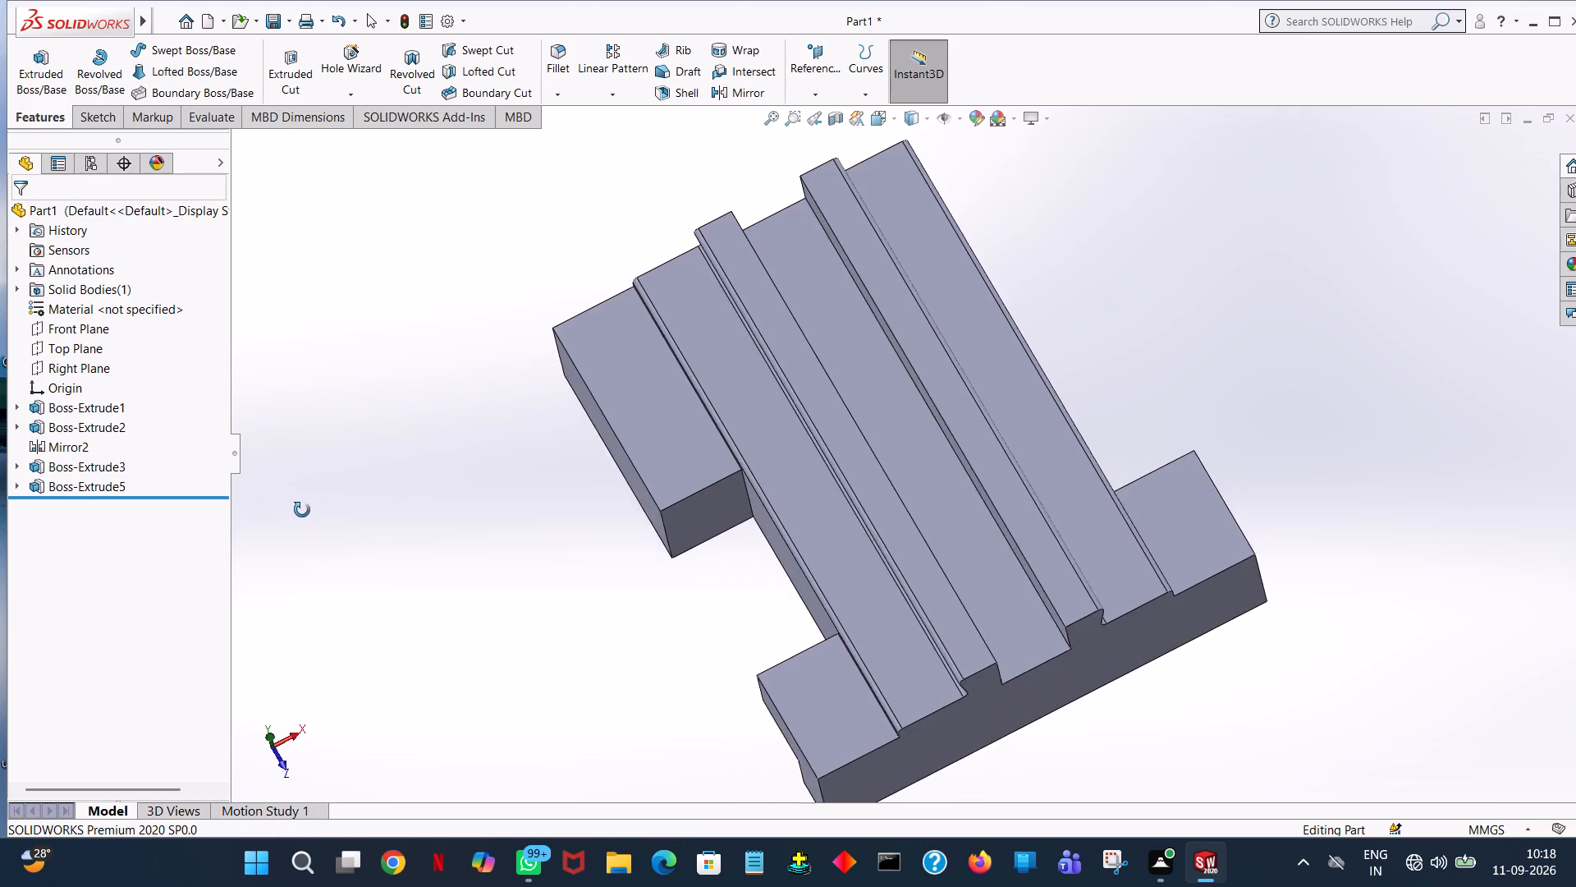
middle_click_drag(302, 510, 461, 494)
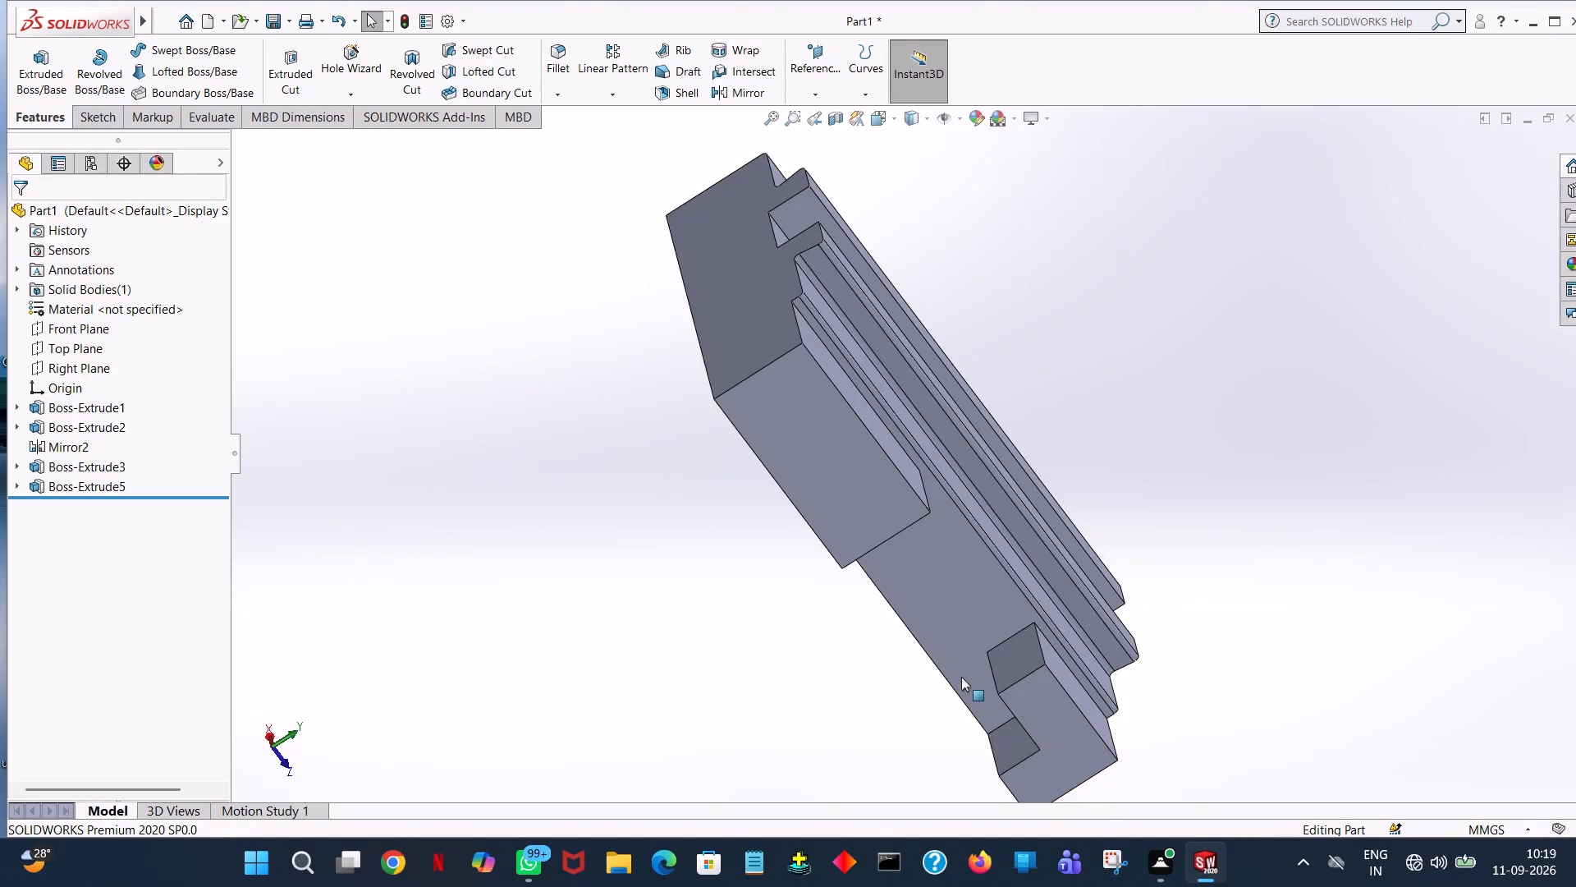
middle_click_drag(1003, 651, 968, 565)
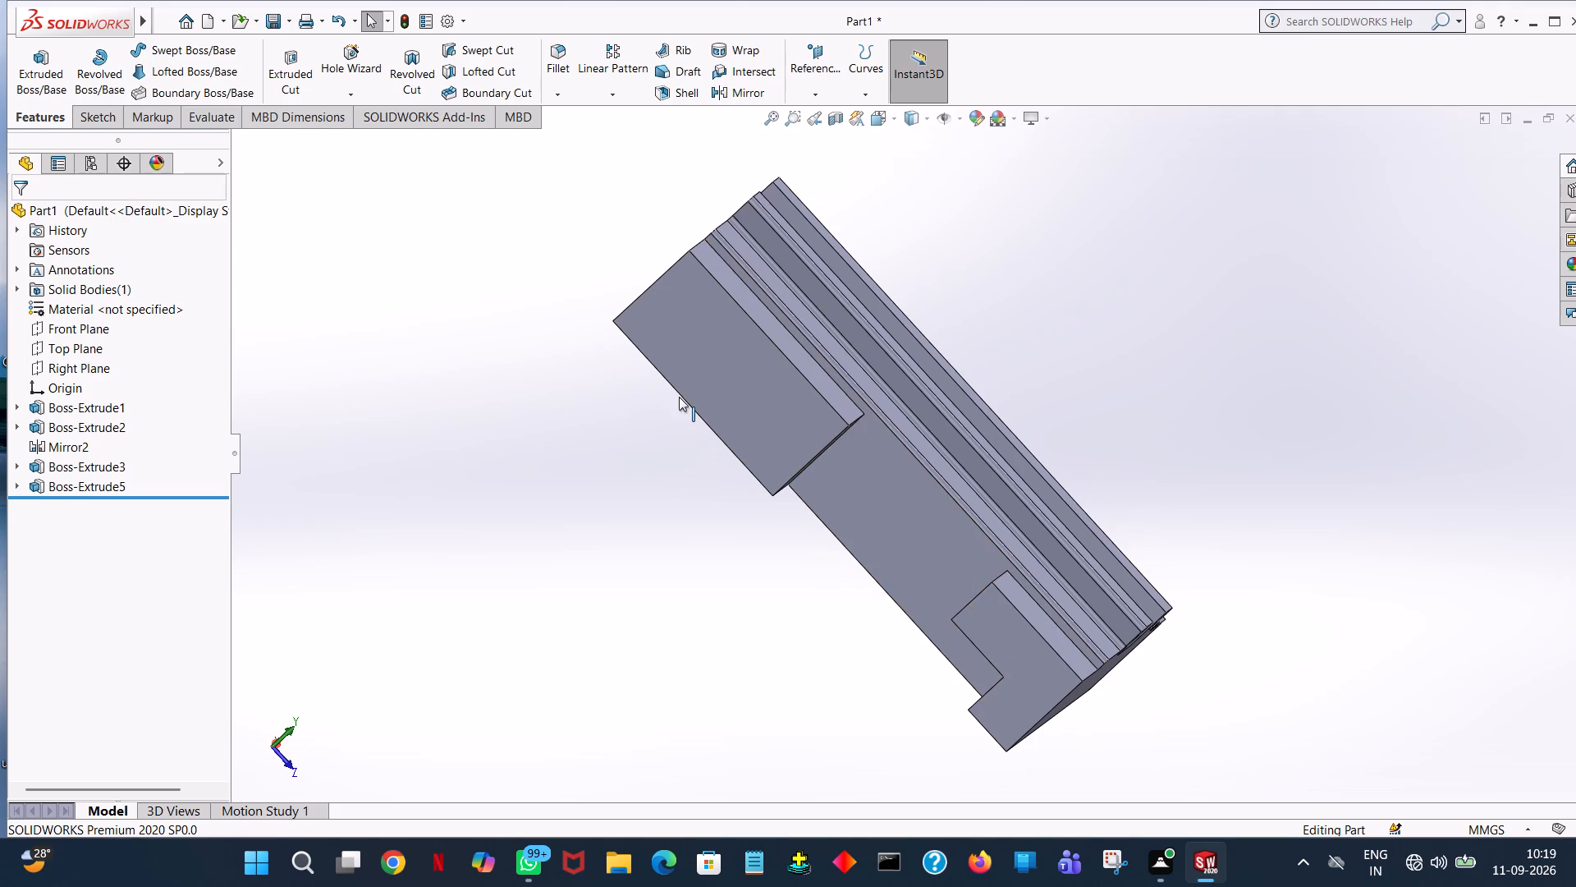
left_click(288, 54)
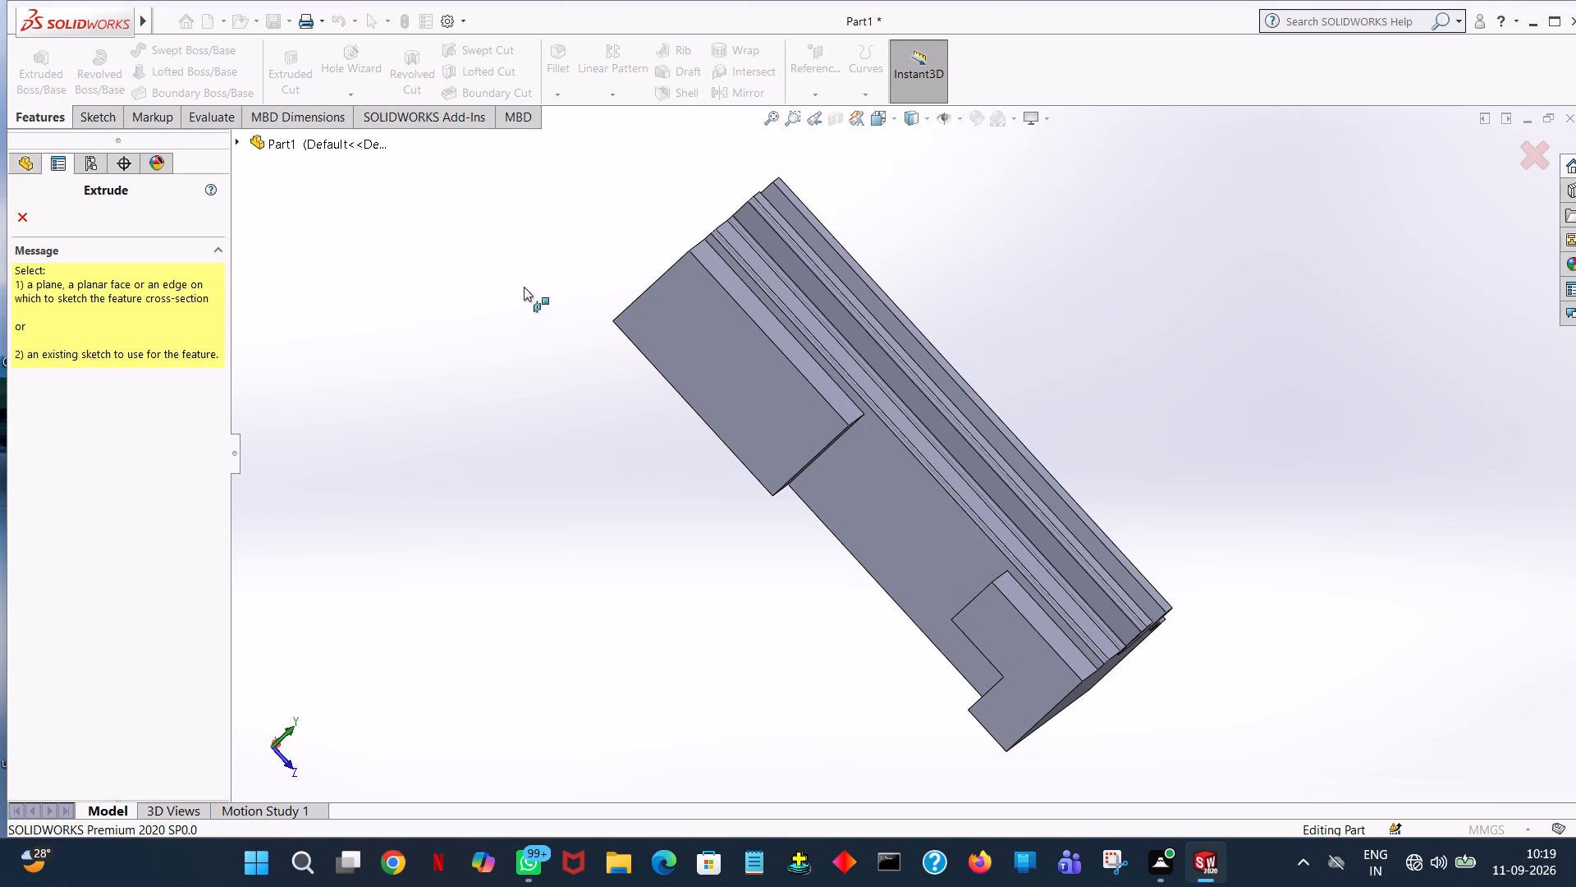
left_click(676, 333)
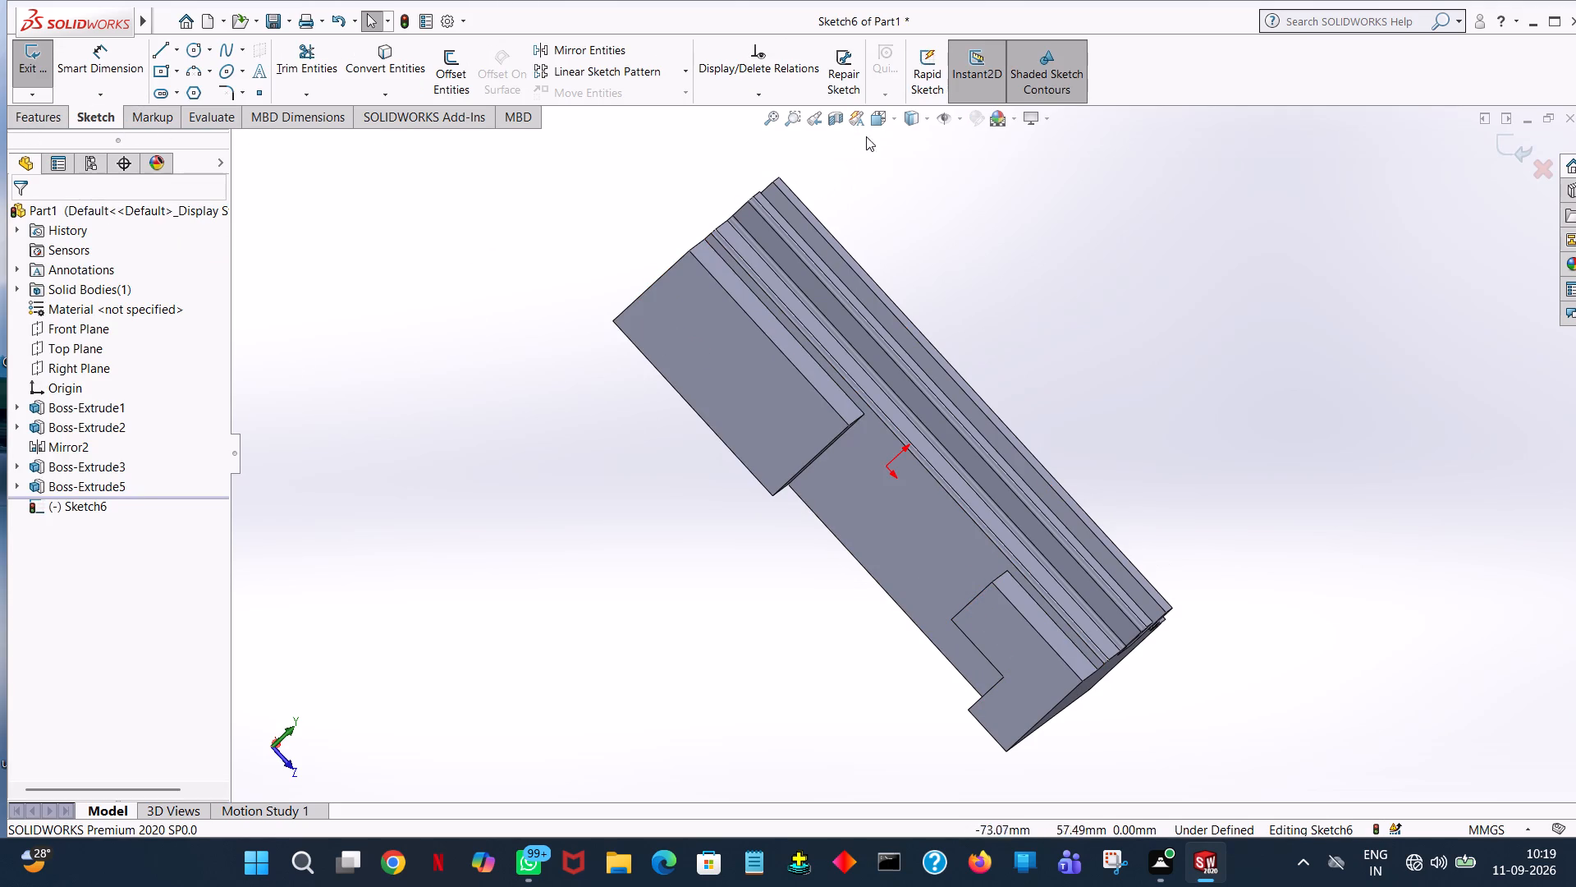
left_click(892, 135)
left_click(895, 122)
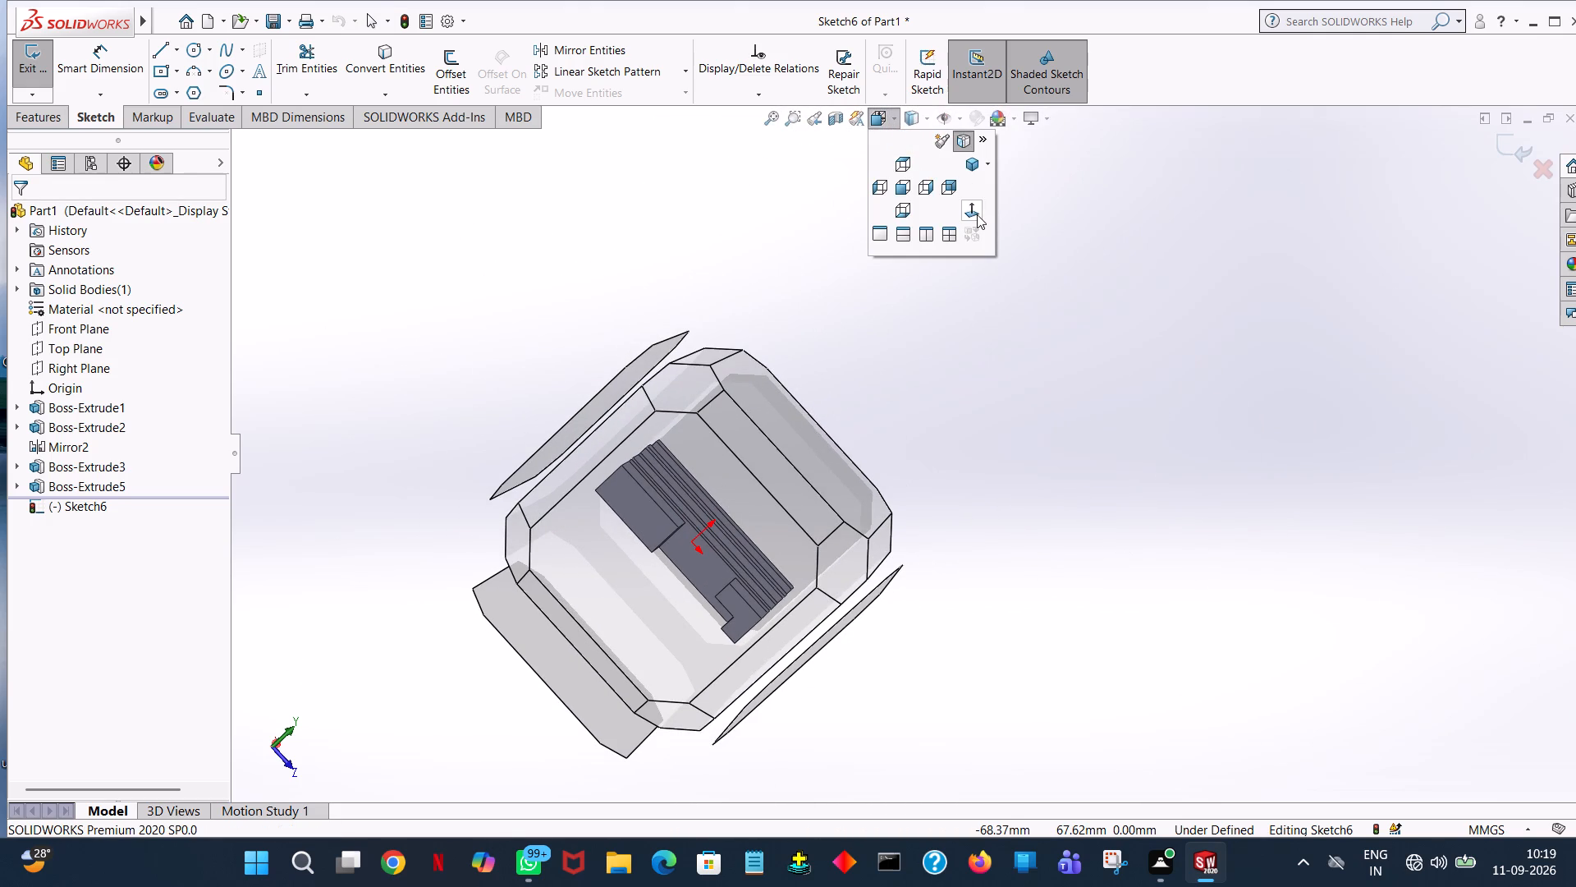
left_click(977, 216)
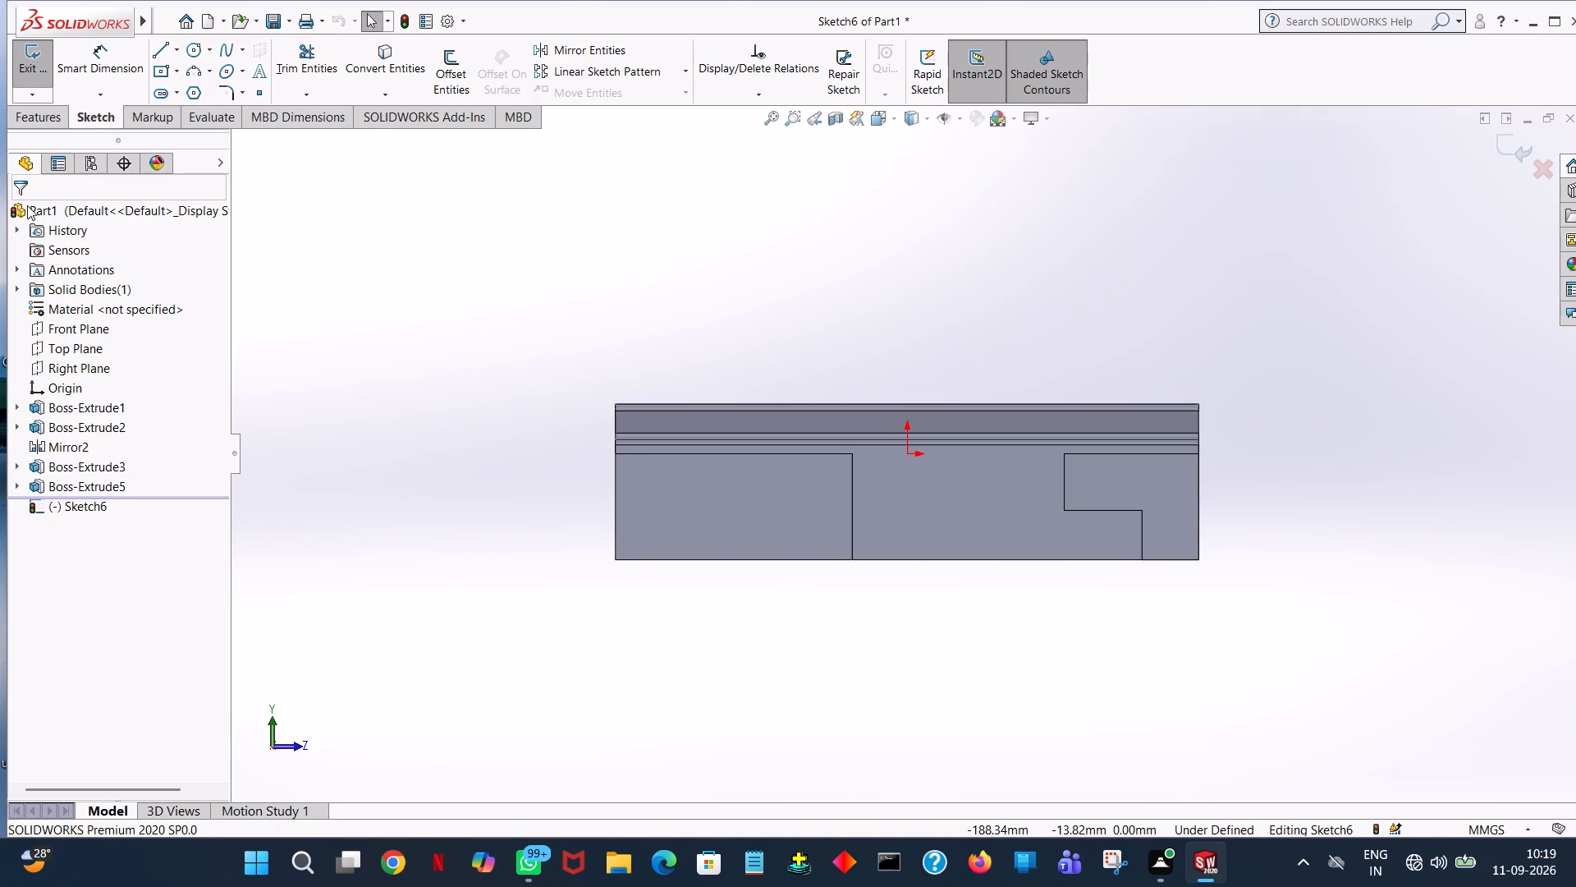
Sketch a 32 mm line forward along the face's upper edge from its rear corner, continued by a 30 mm vertical line to the lower edge.
left_click(156, 57)
left_click(158, 56)
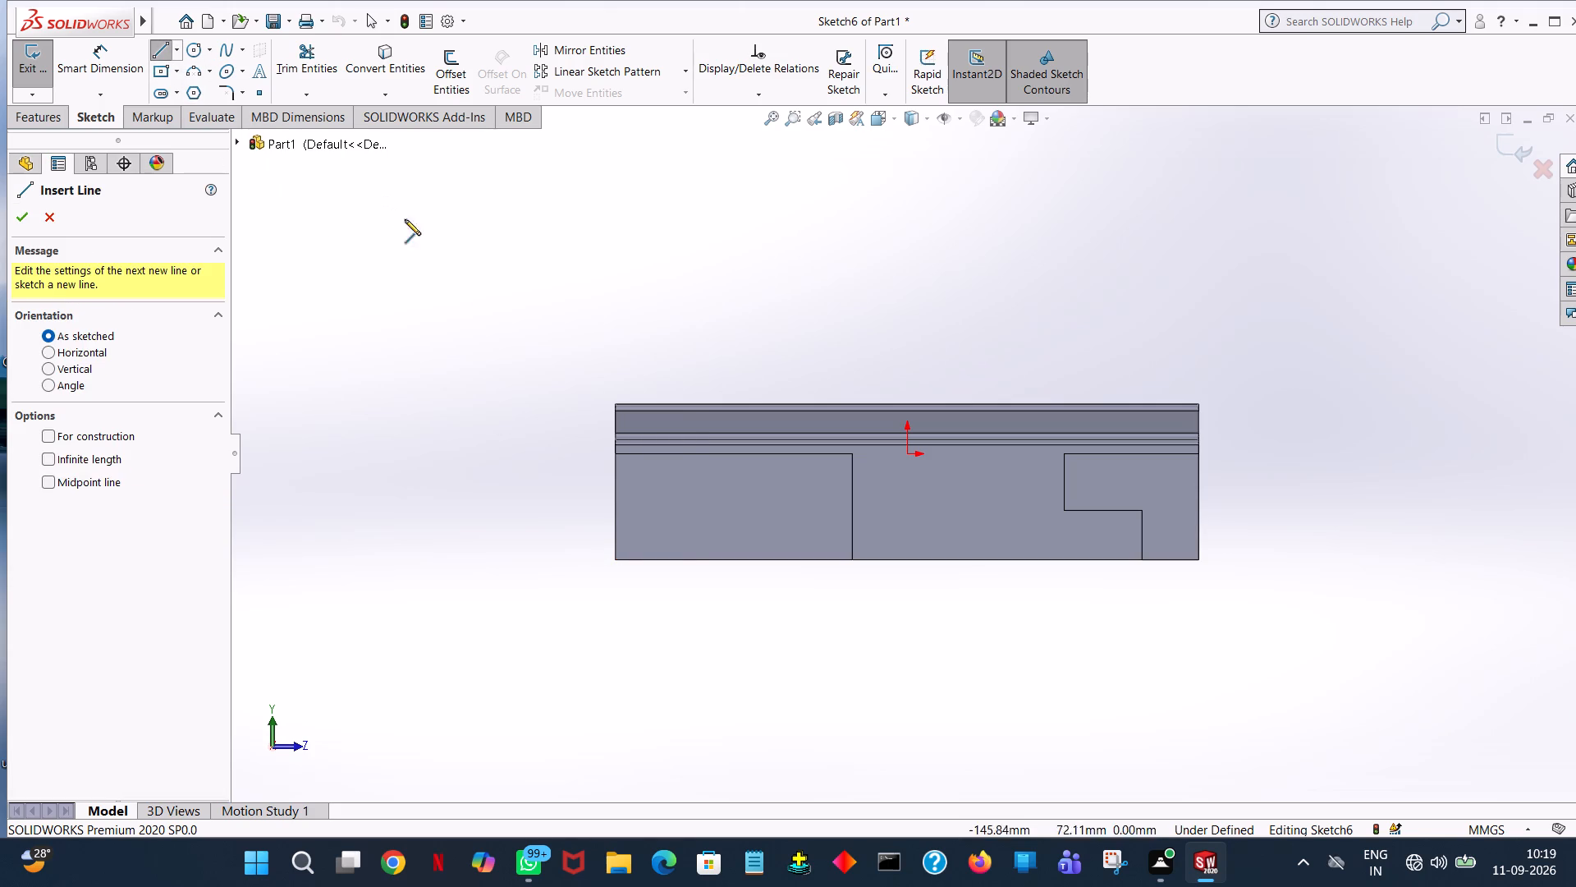
left_click(613, 453)
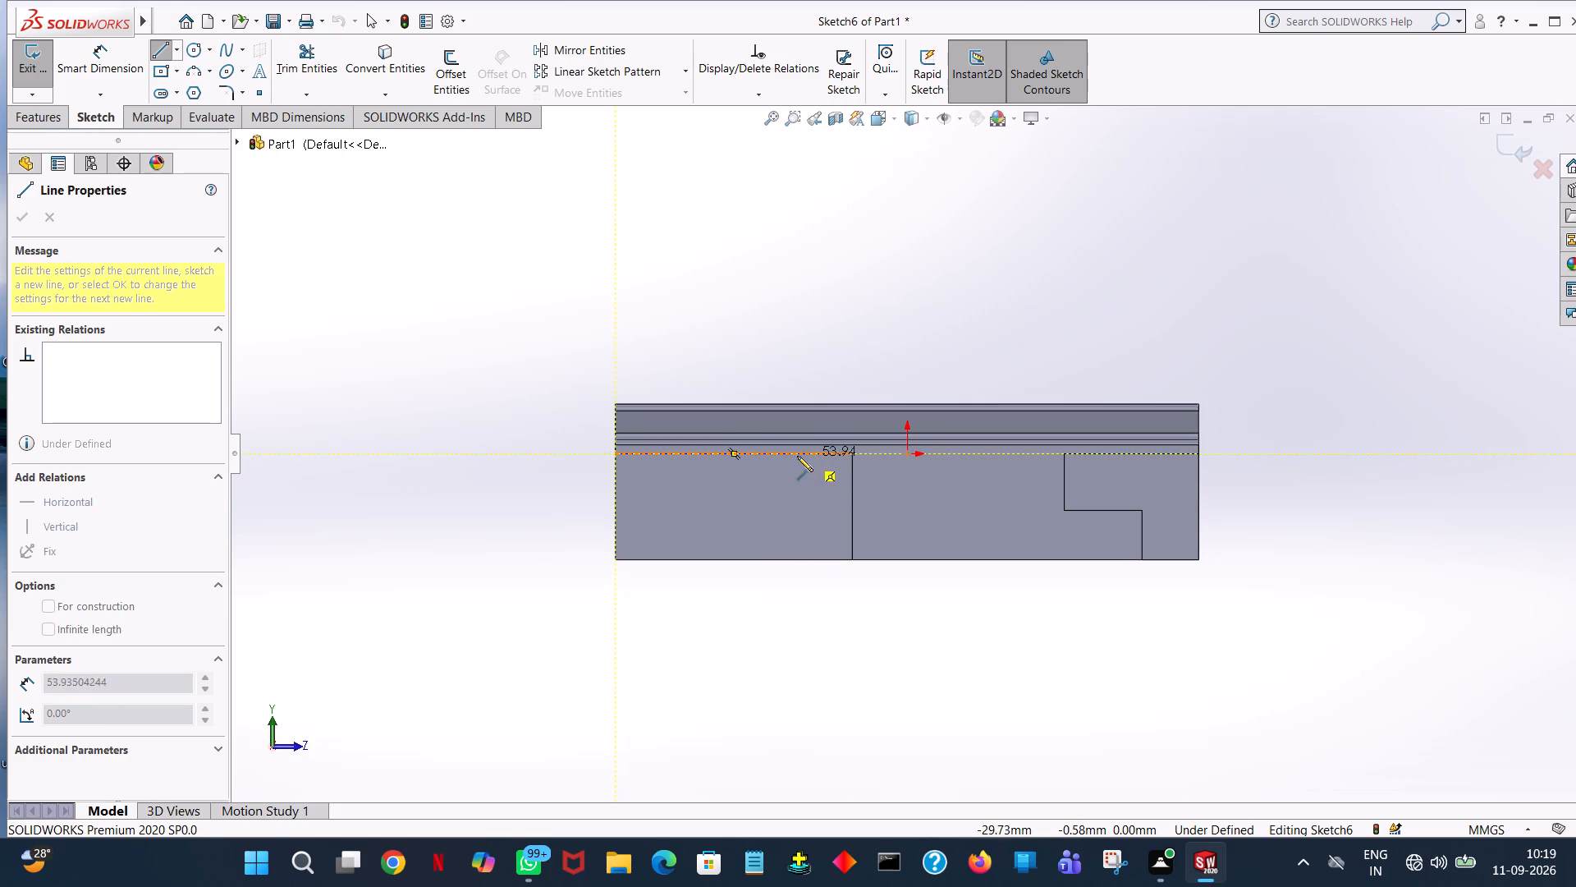
left_click(730, 451)
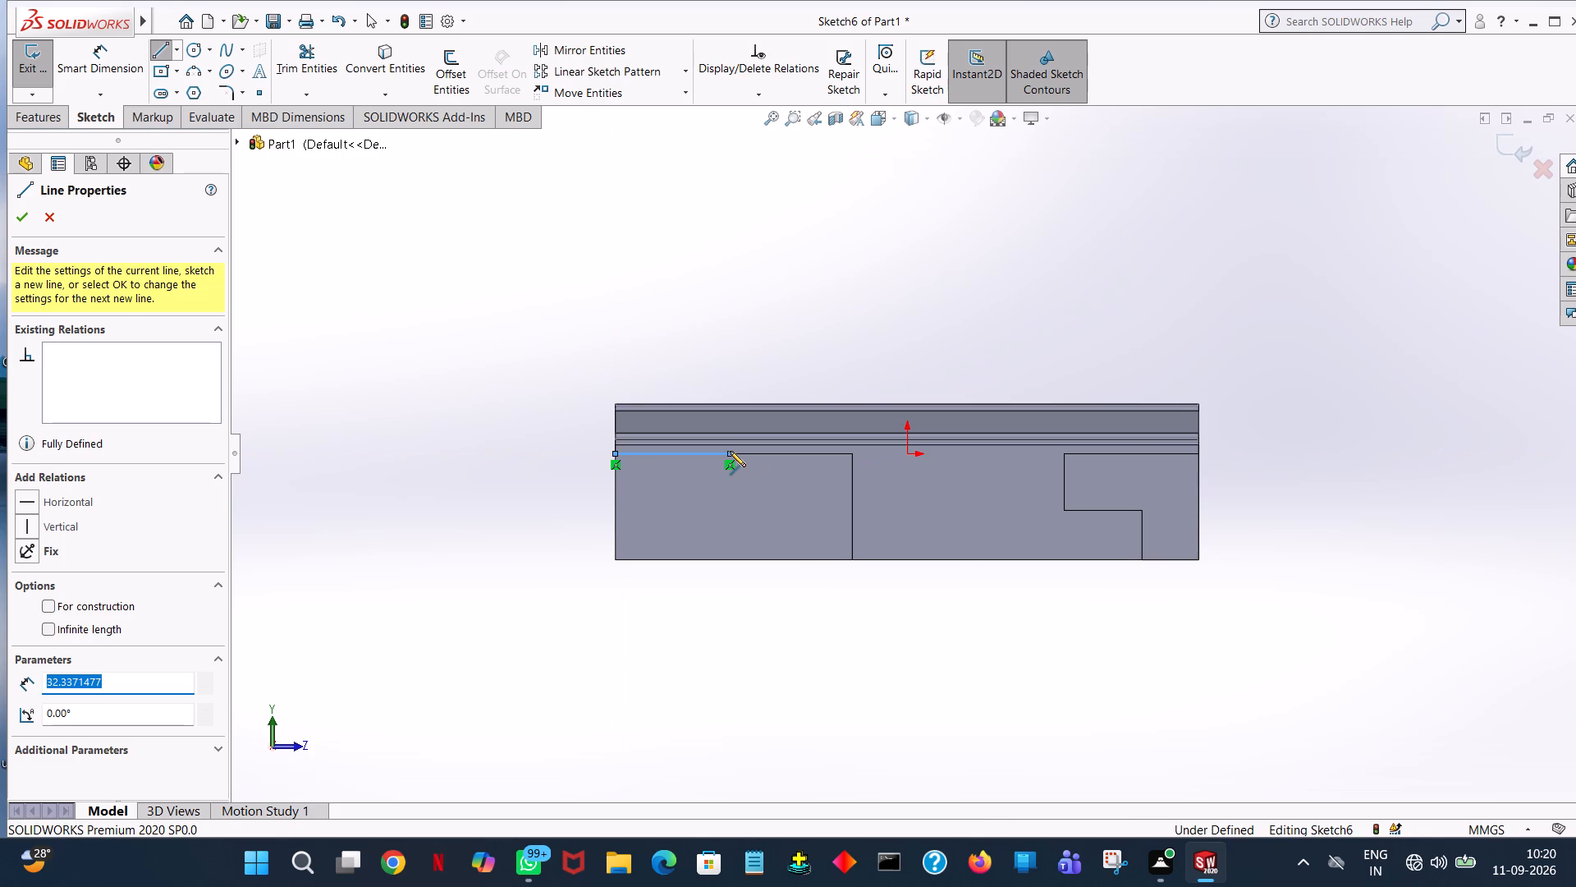
type("32")
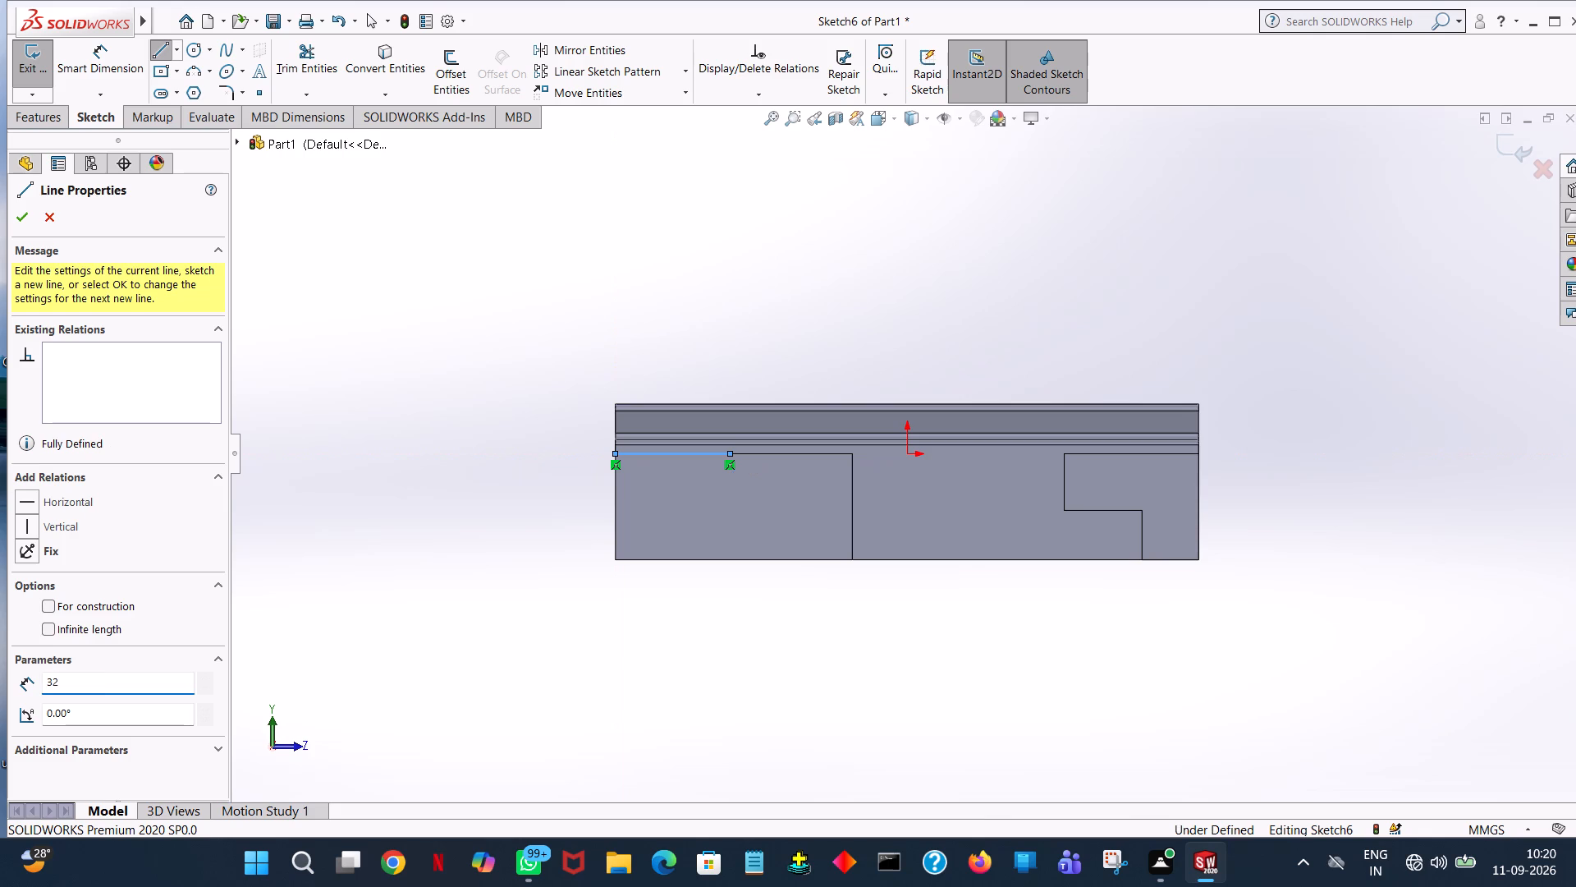
key("Return")
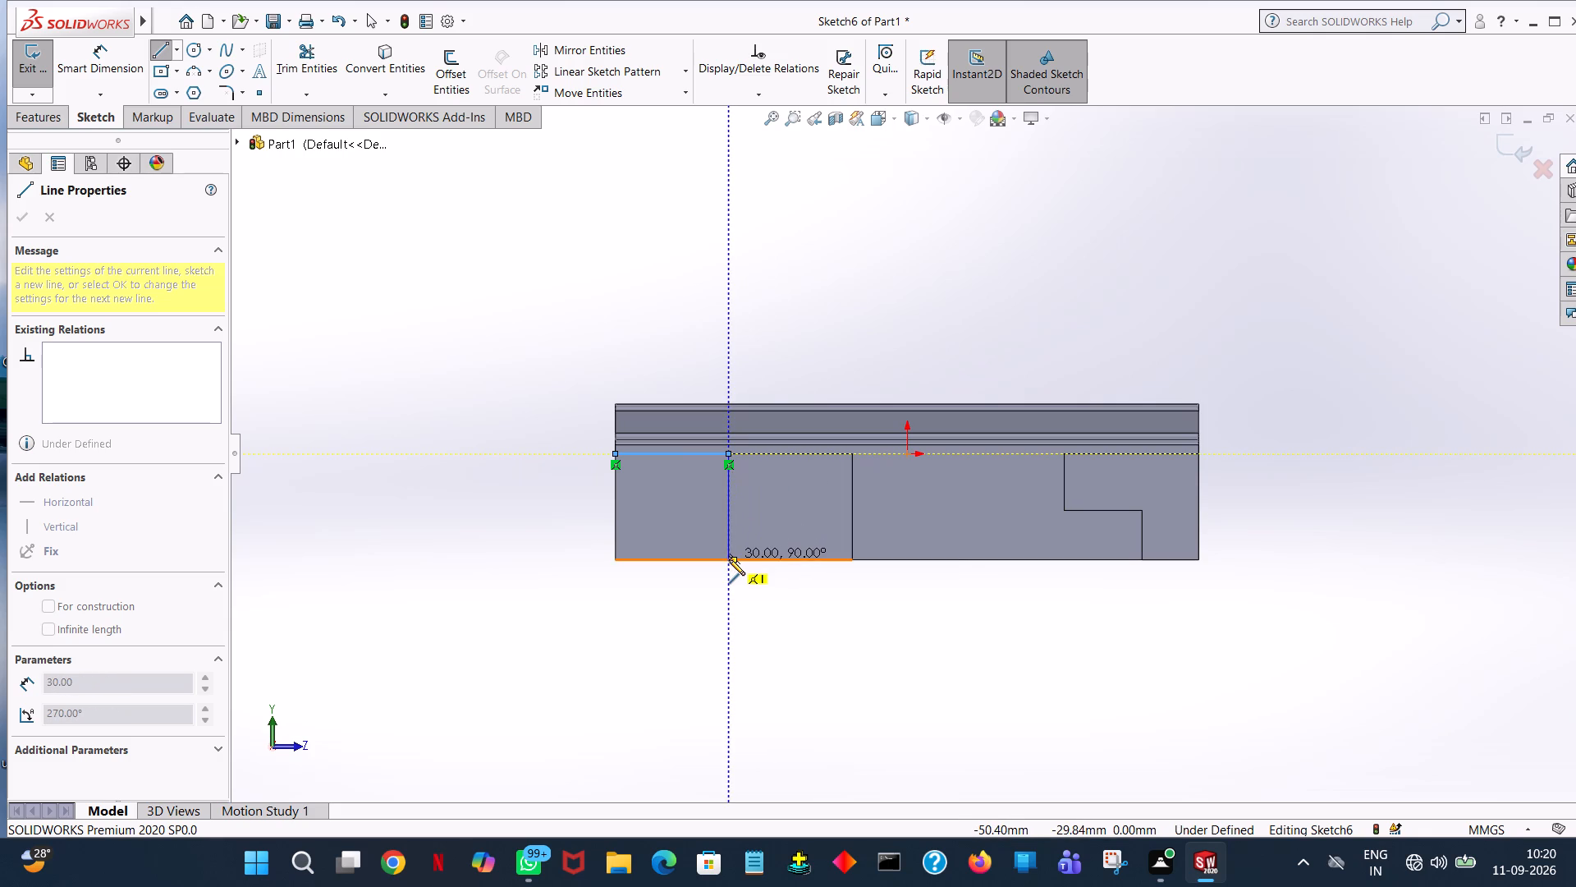
left_click(729, 559)
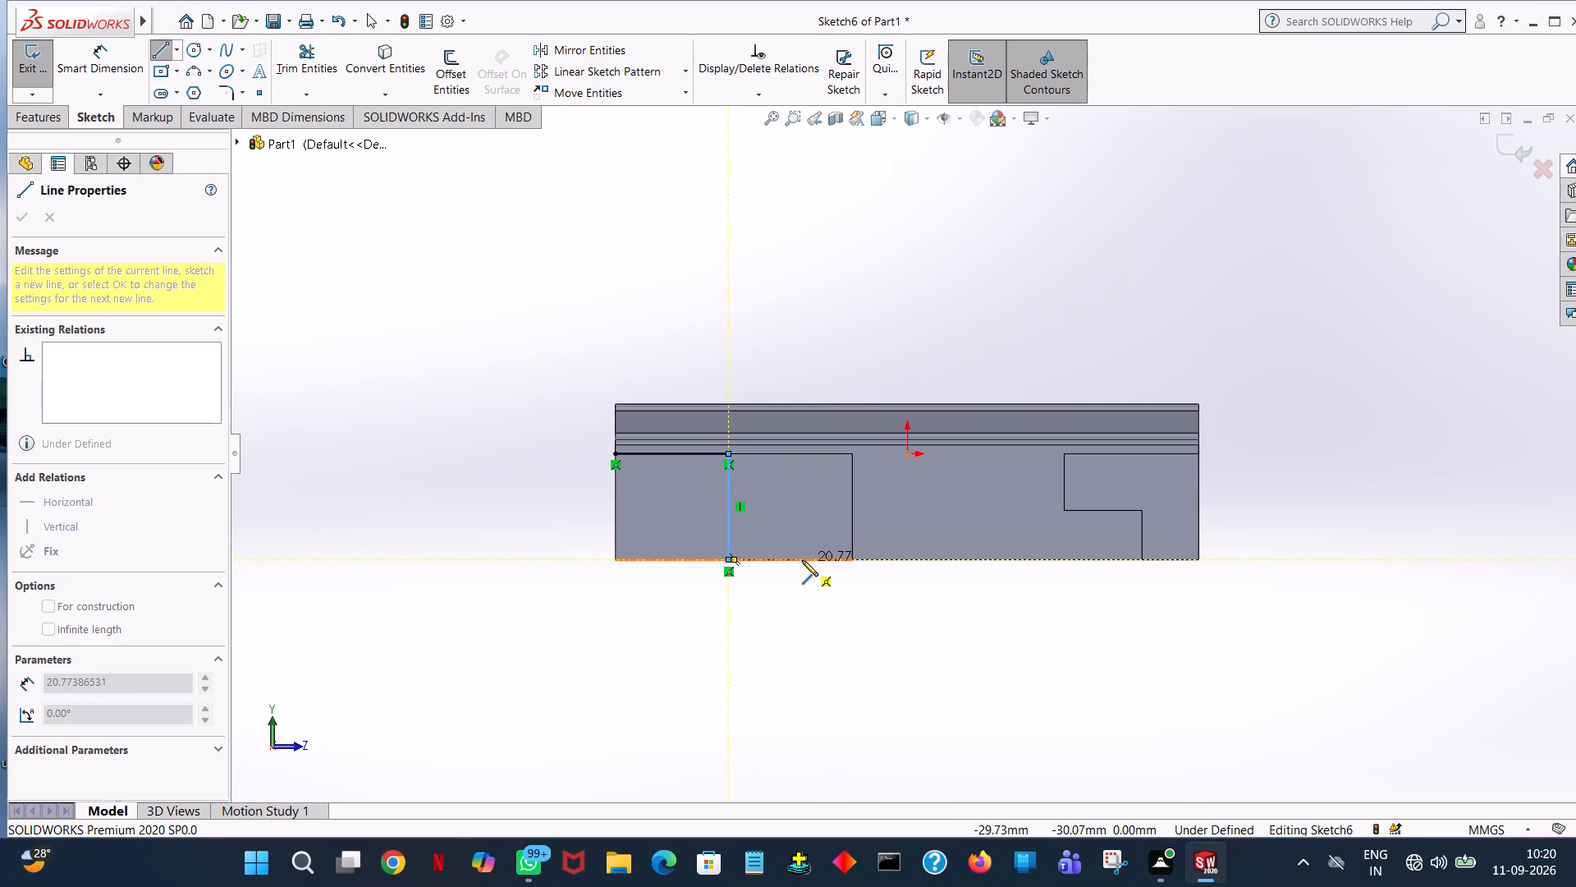
Continue the chain with a 16 mm line forward along the face's lower edge.
left_click(803, 558)
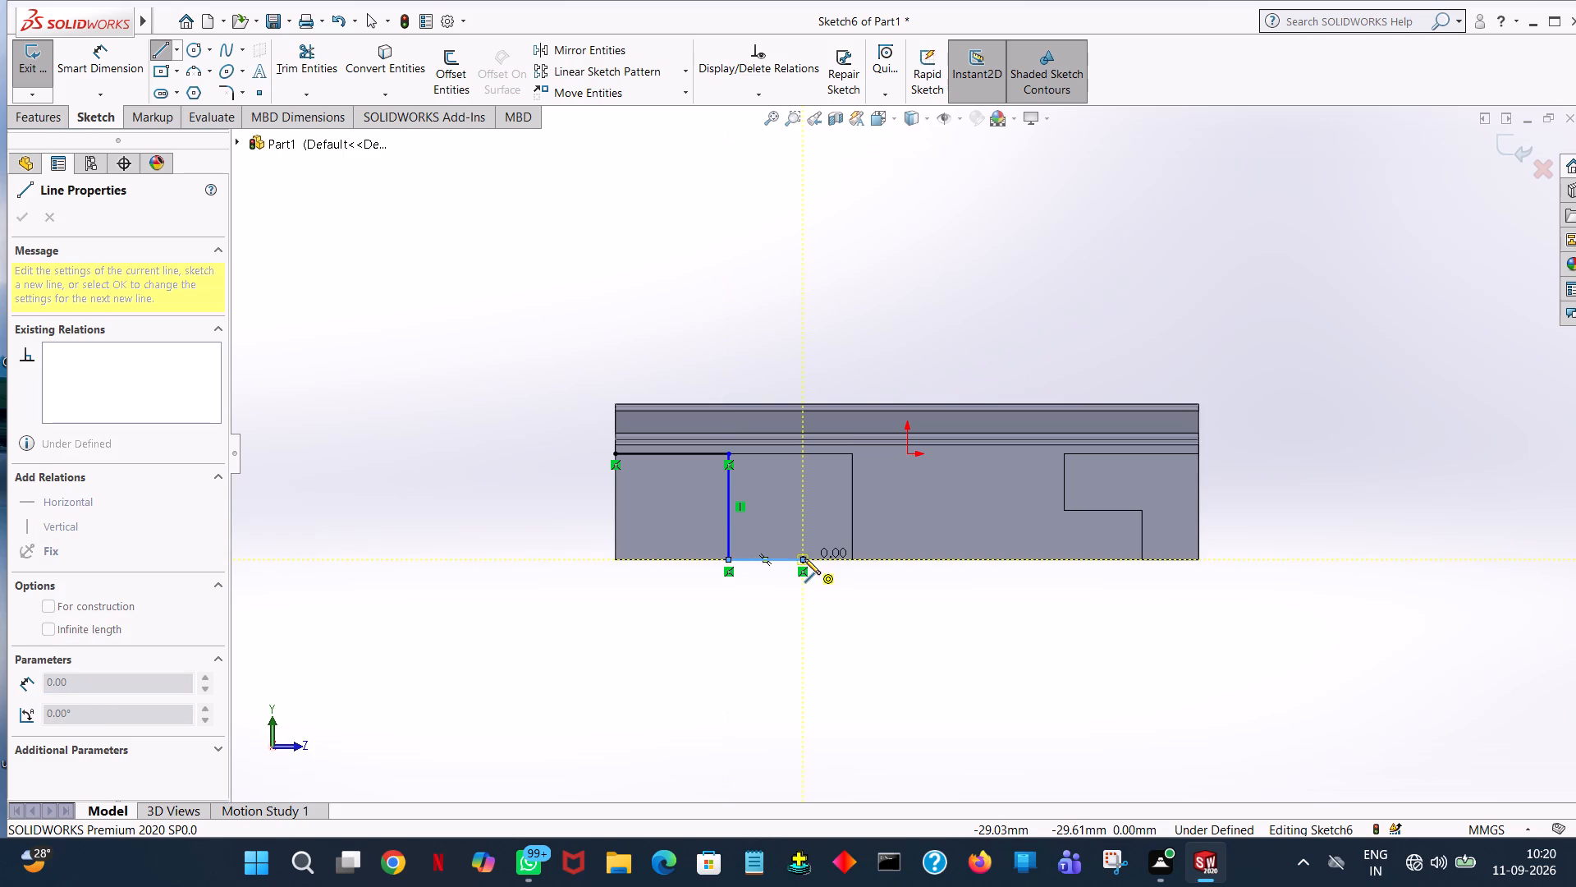
right_click(804, 558)
left_click(839, 572)
left_click(785, 557)
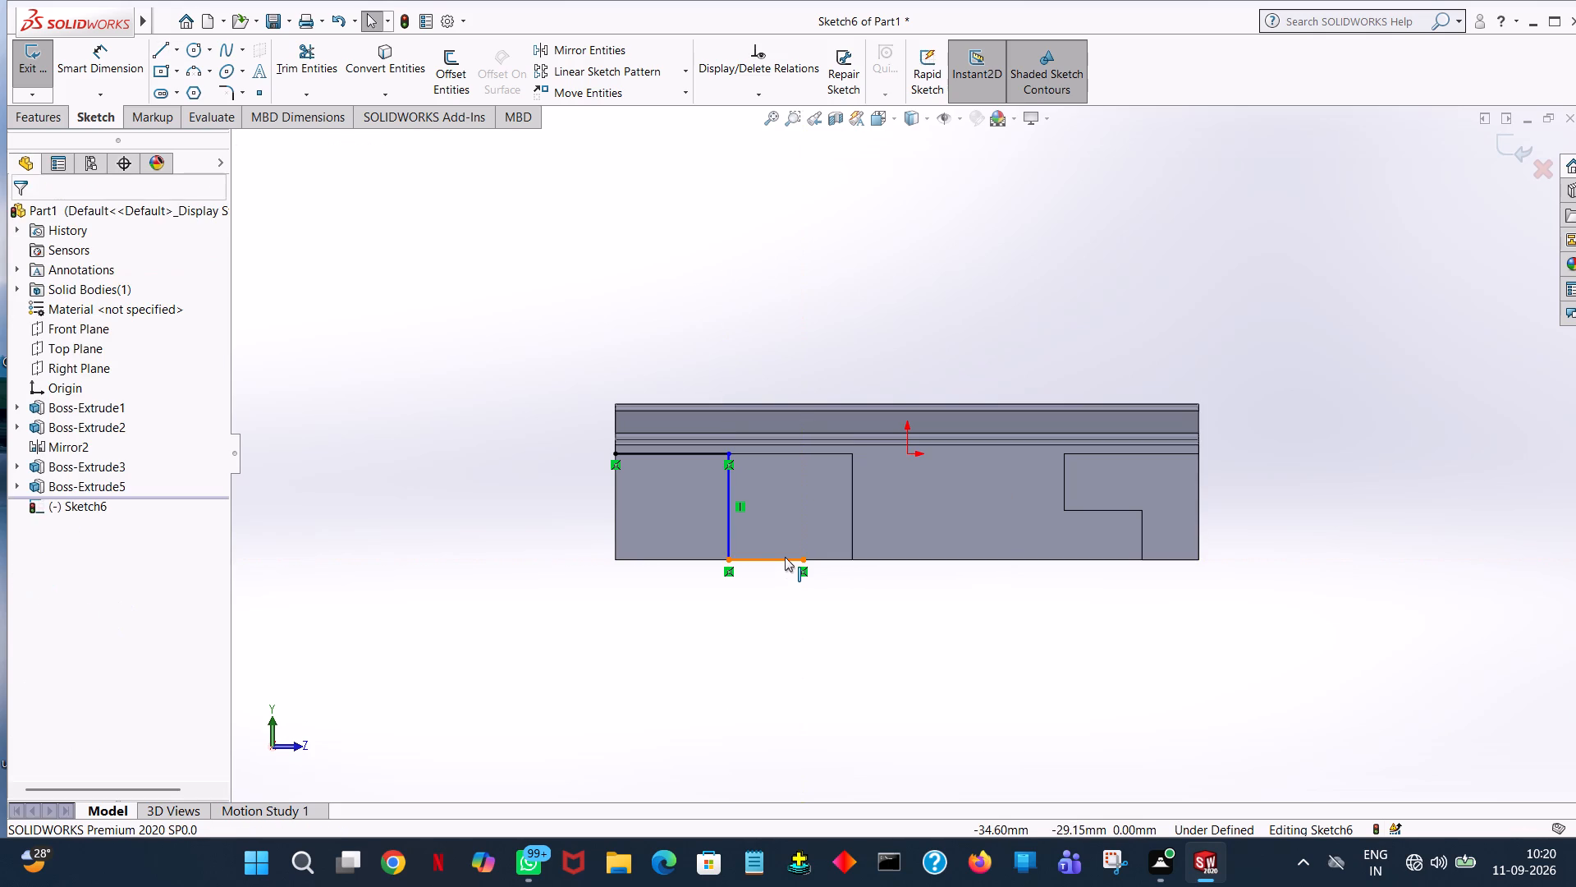
key("1")
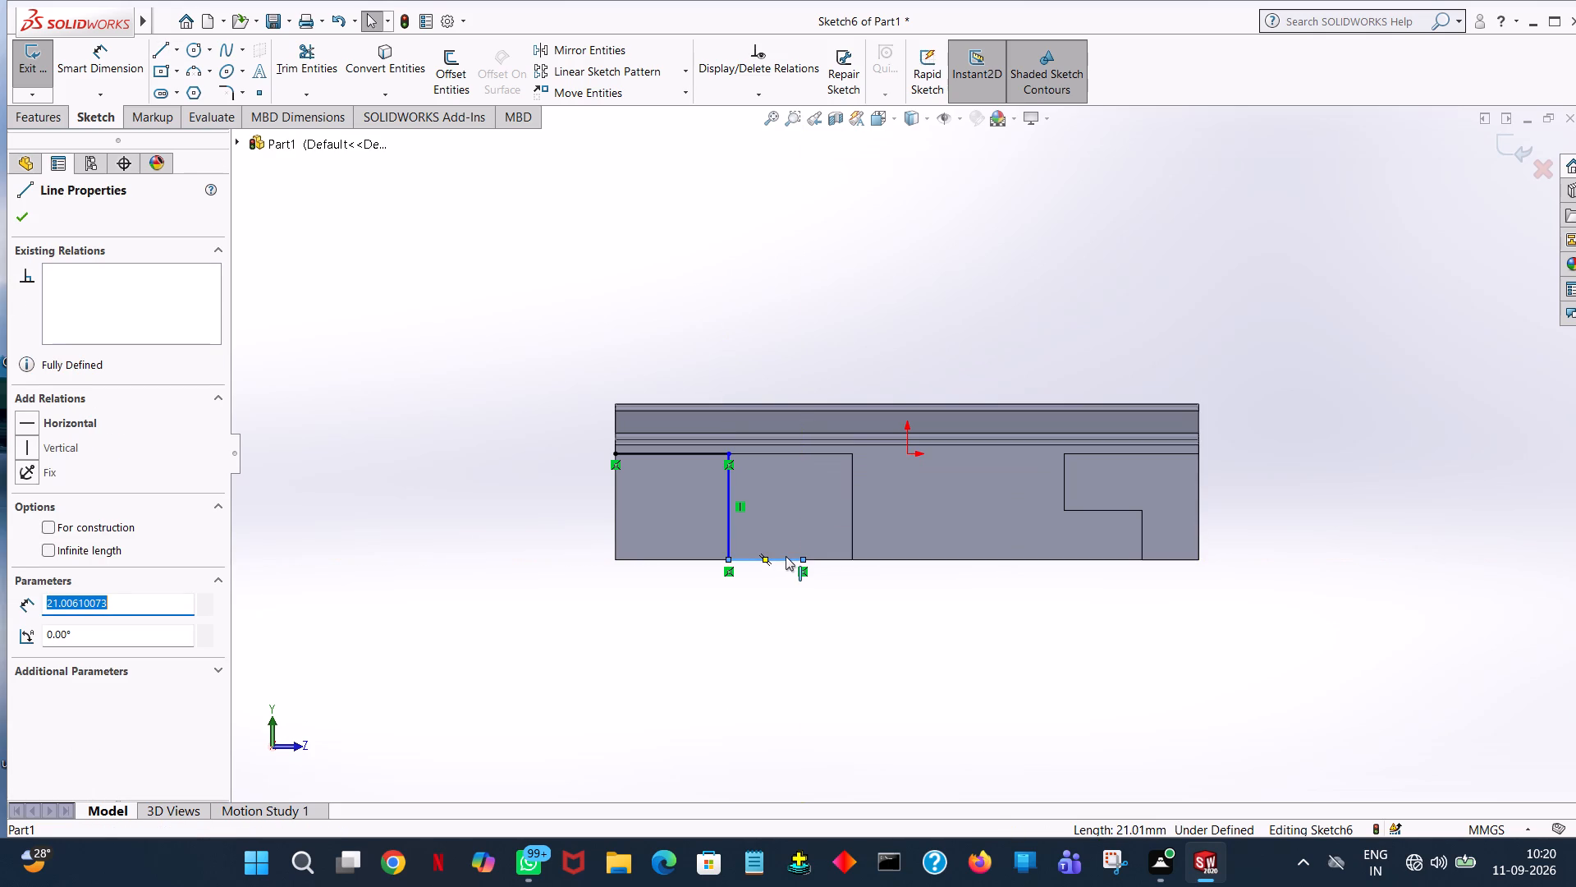
key("6")
key("Return")
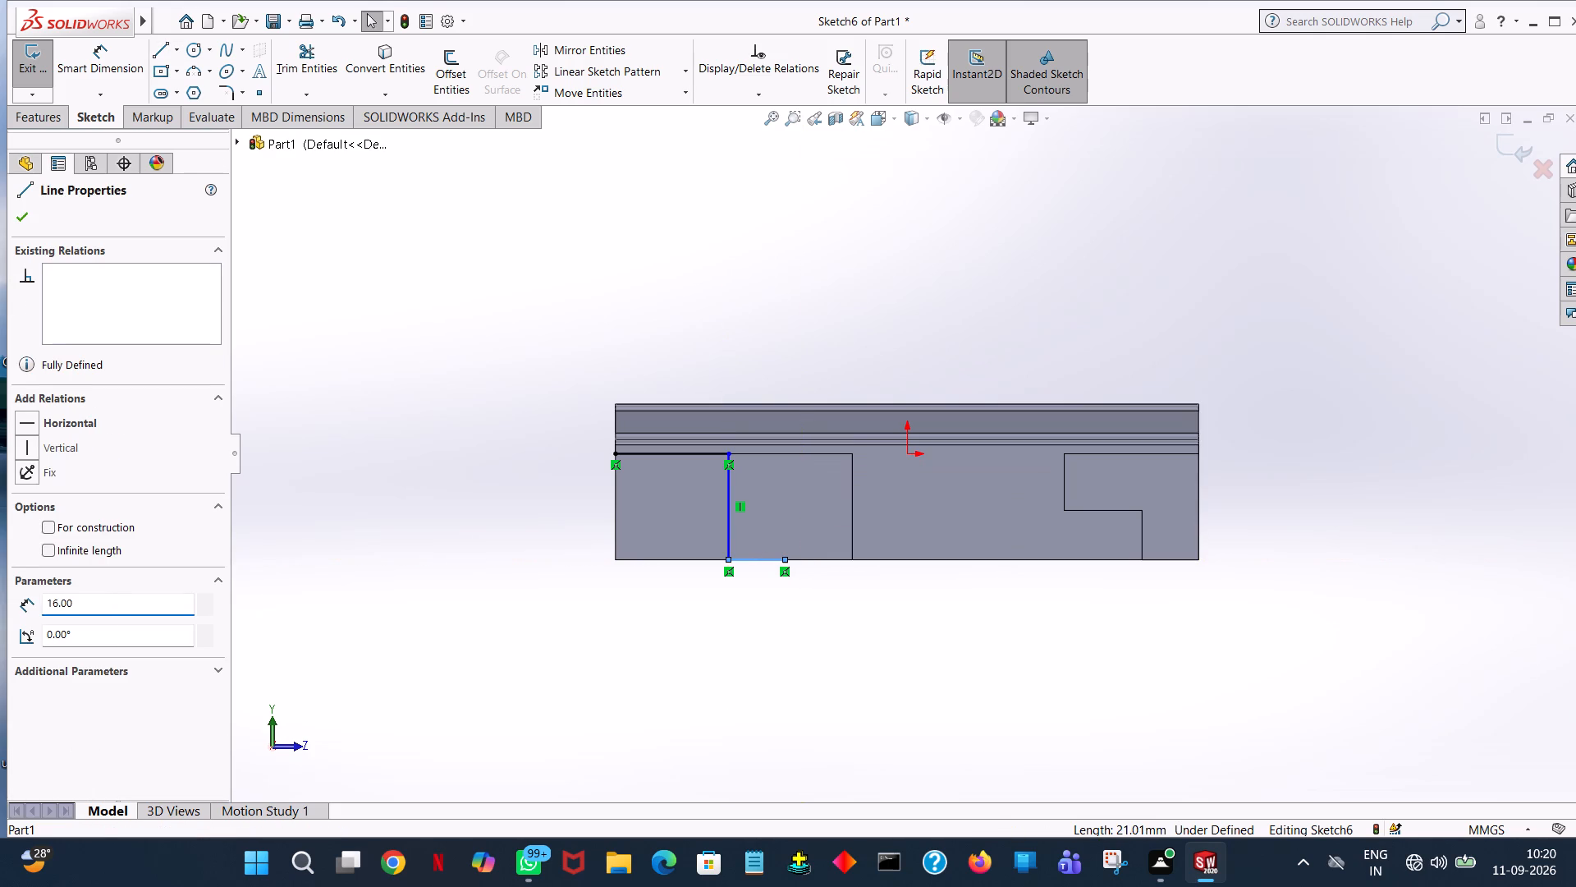
left_click(21, 217)
Sketch a closed 19 × 30 mm rectangle from the 16 mm line's front endpoint to the projection's front edge.
left_click(160, 56)
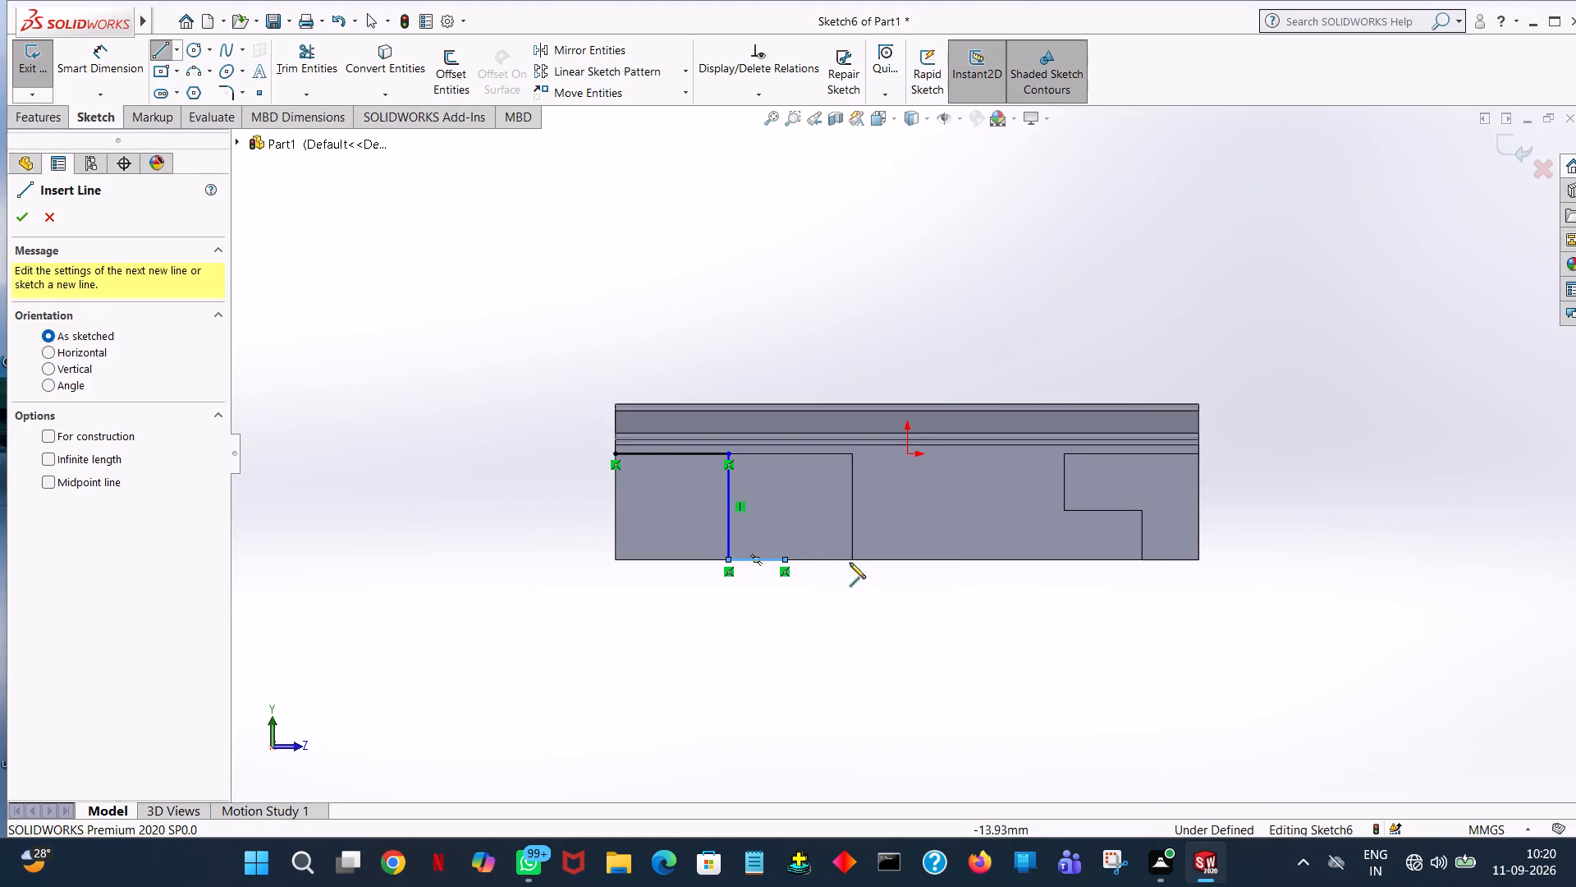
left_click(782, 558)
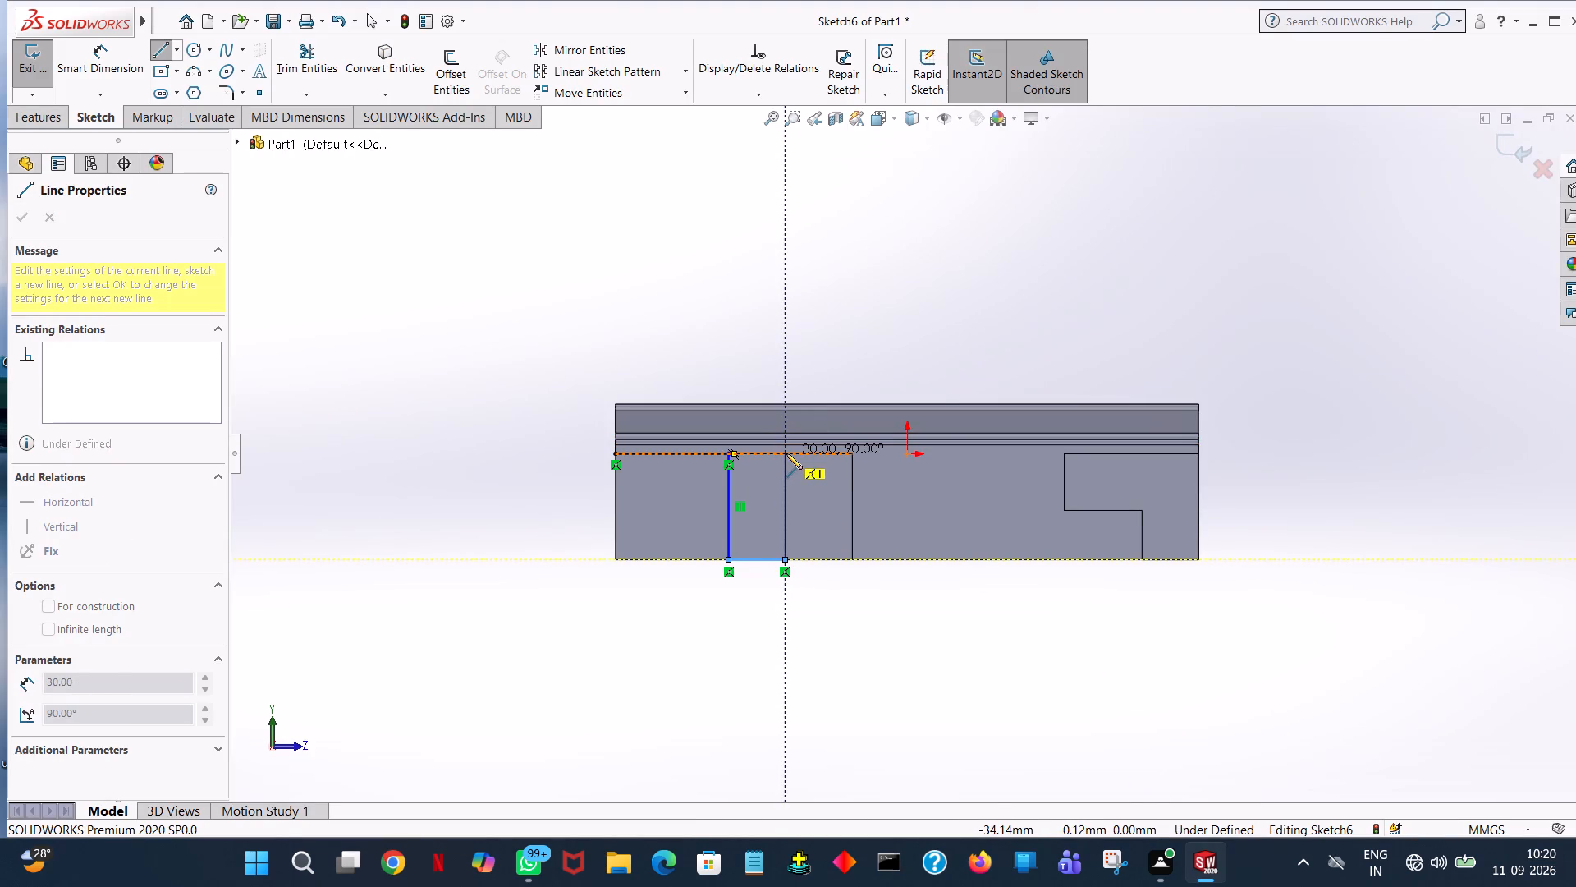
left_click(785, 453)
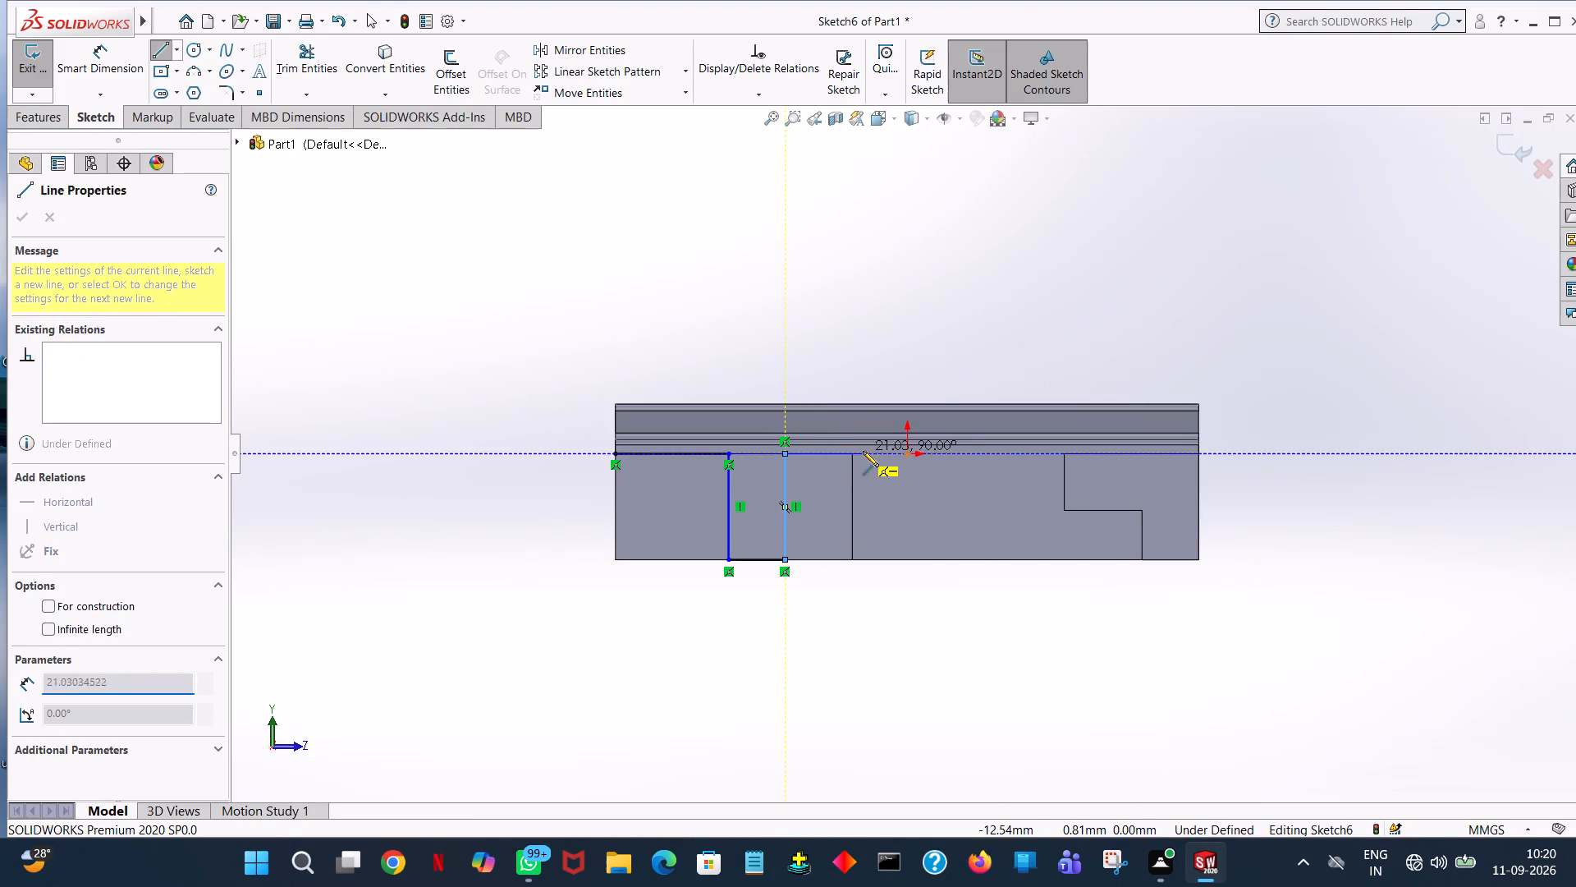
left_click(851, 453)
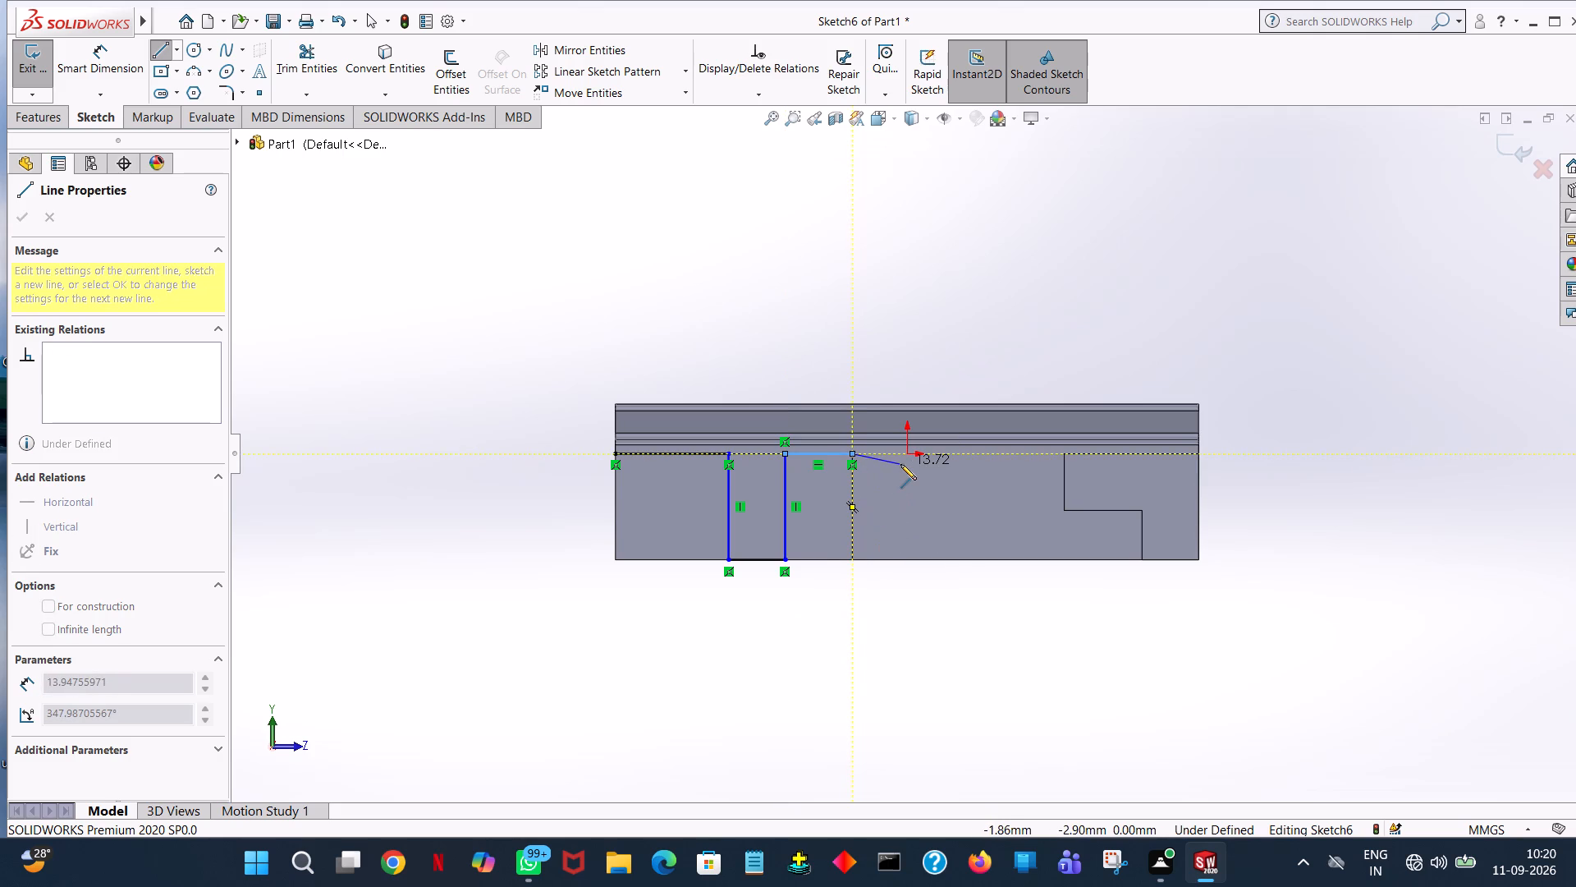
left_click(849, 557)
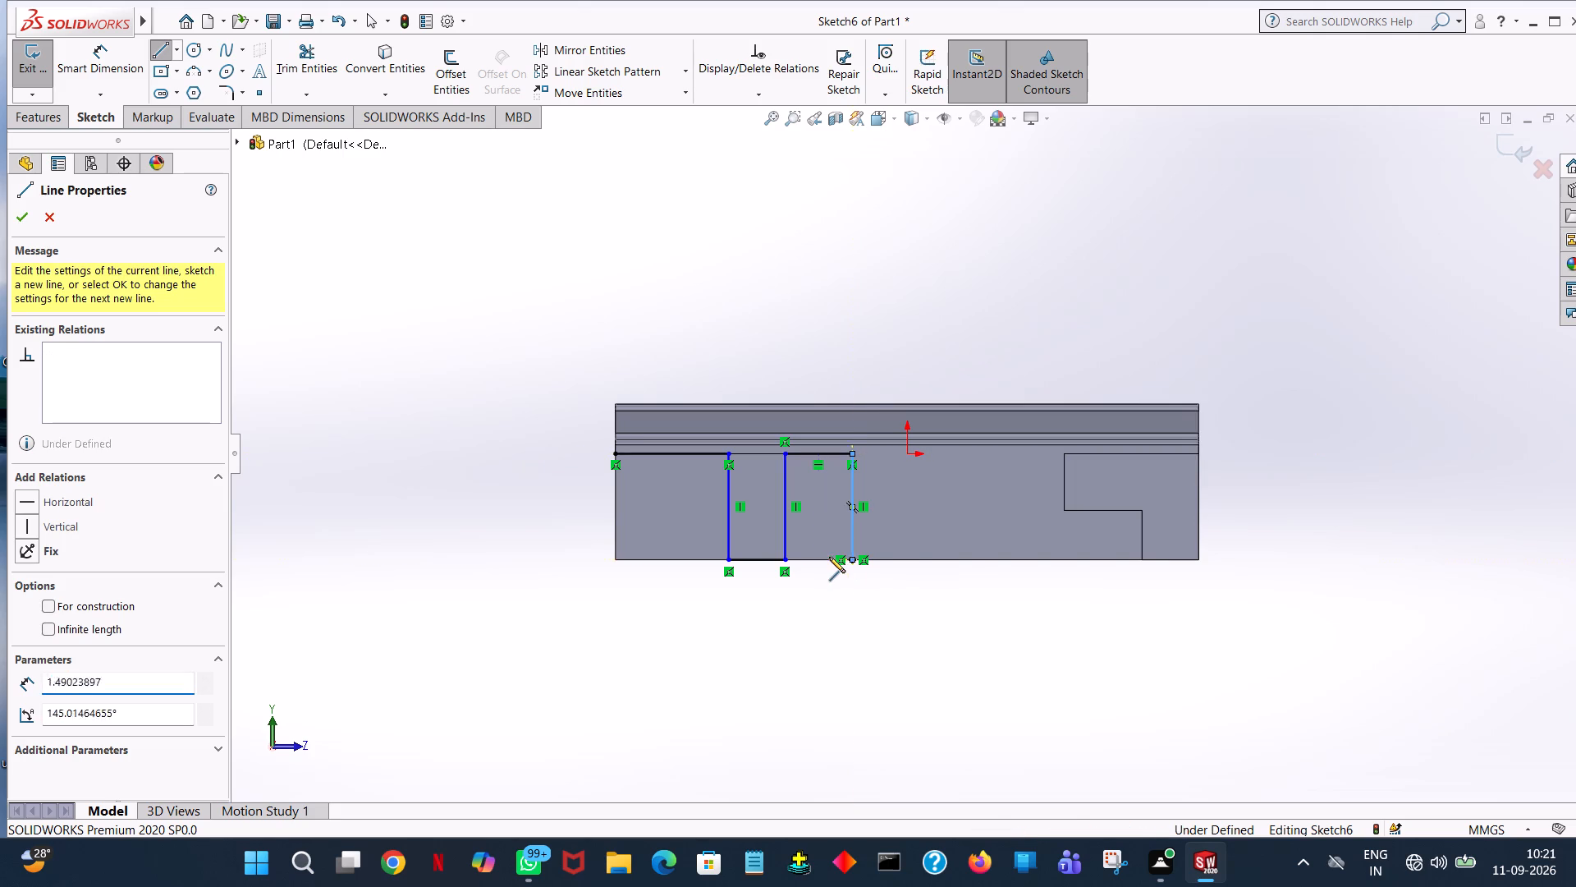
left_click(786, 558)
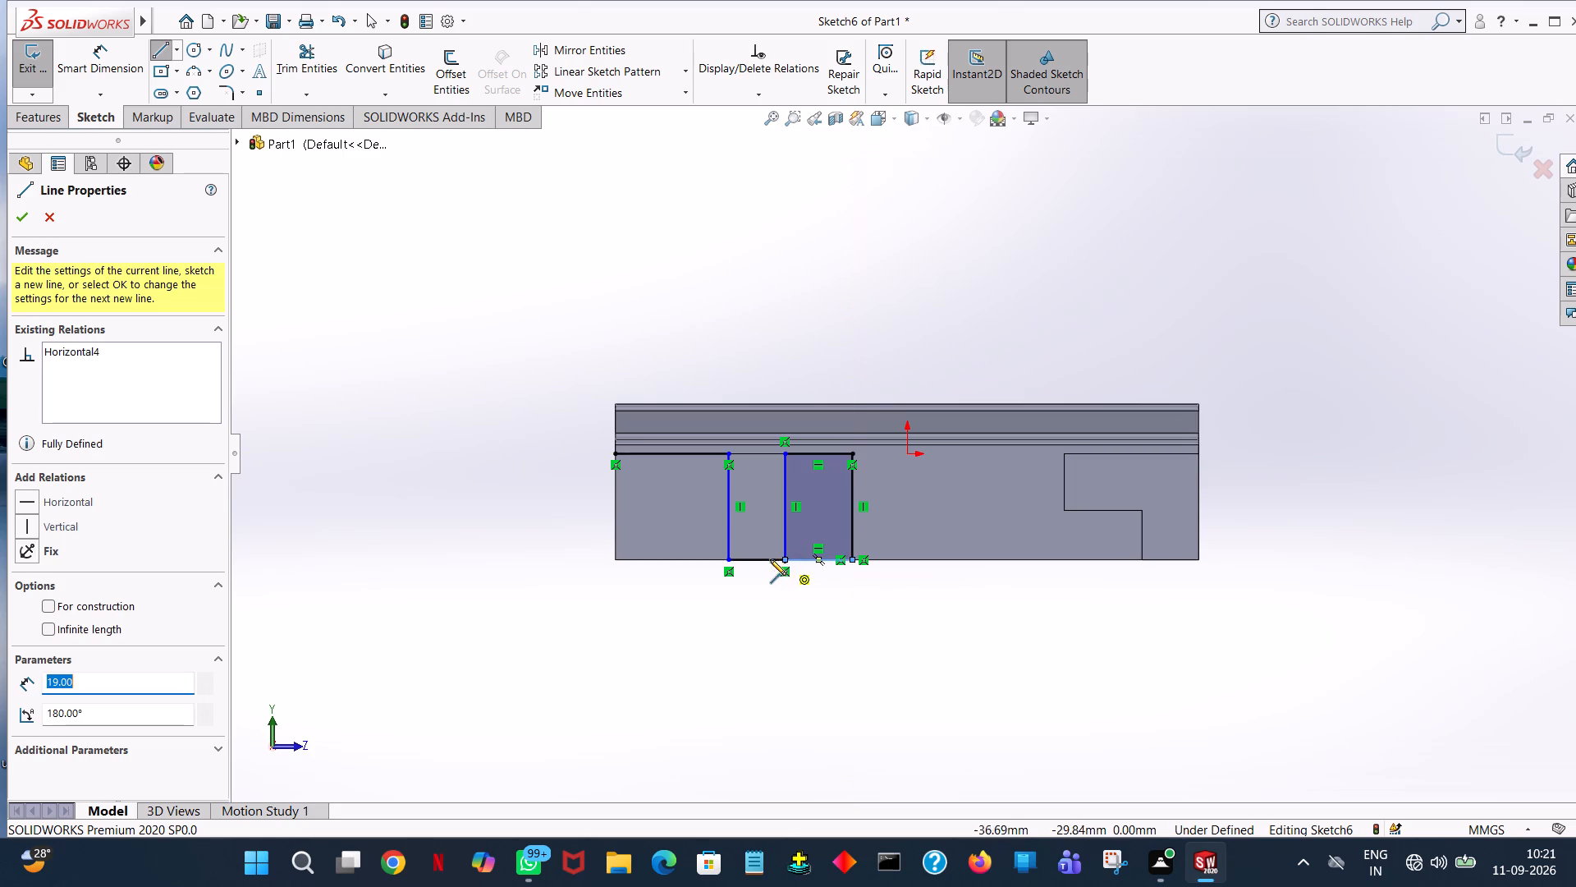
Sketch a 30 mm vertical line along the face's rear edge, from its lower corner to the 32 mm line's start.
left_click(616, 560)
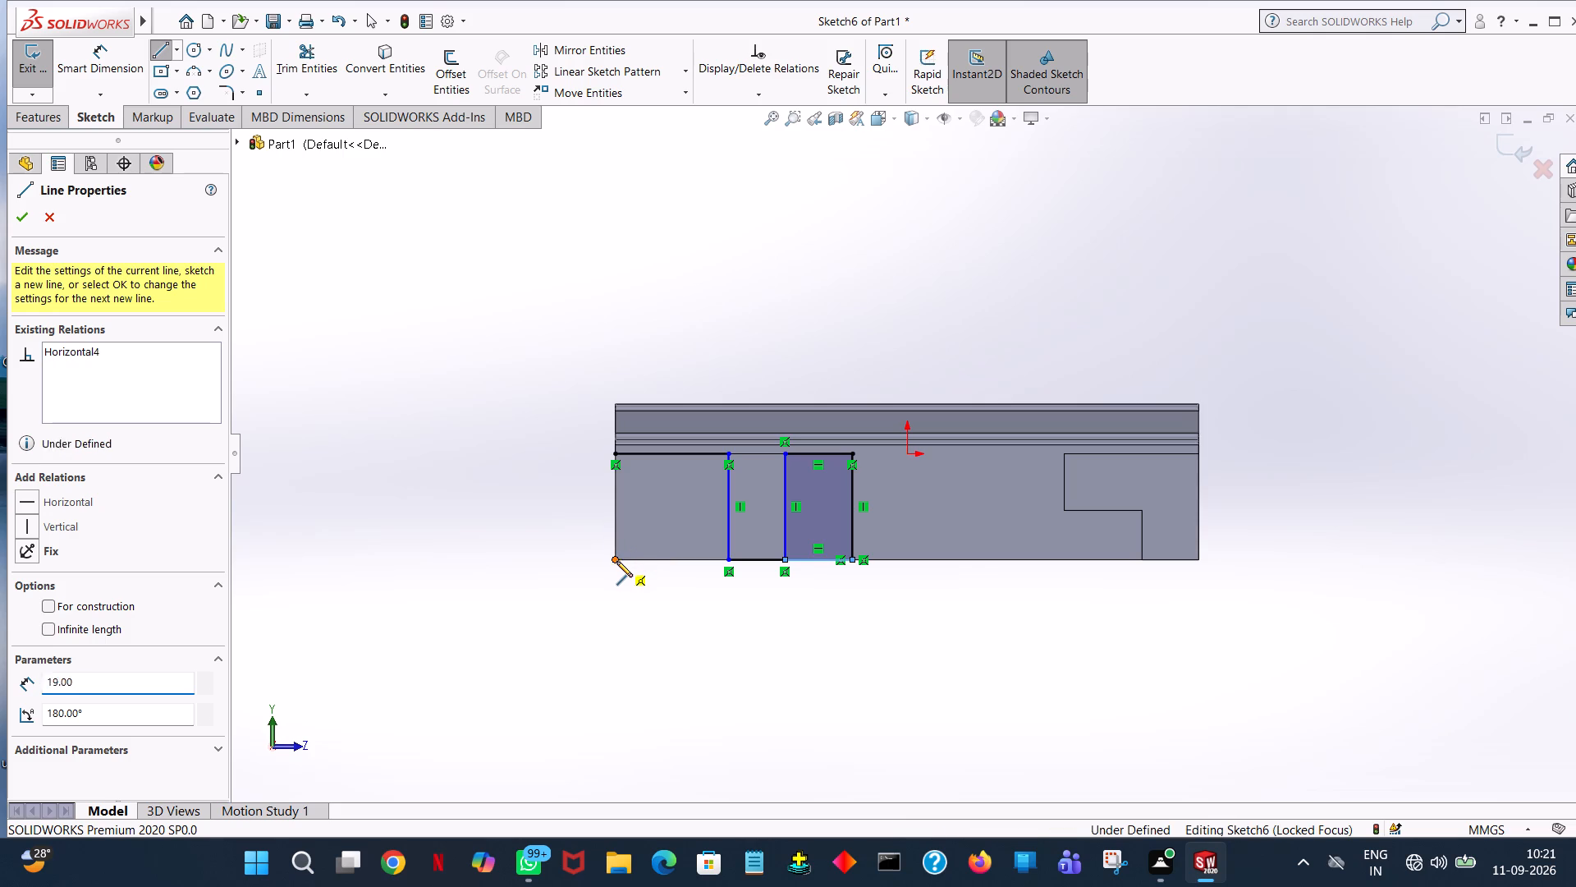
left_click(616, 453)
right_click(616, 453)
left_click(648, 467)
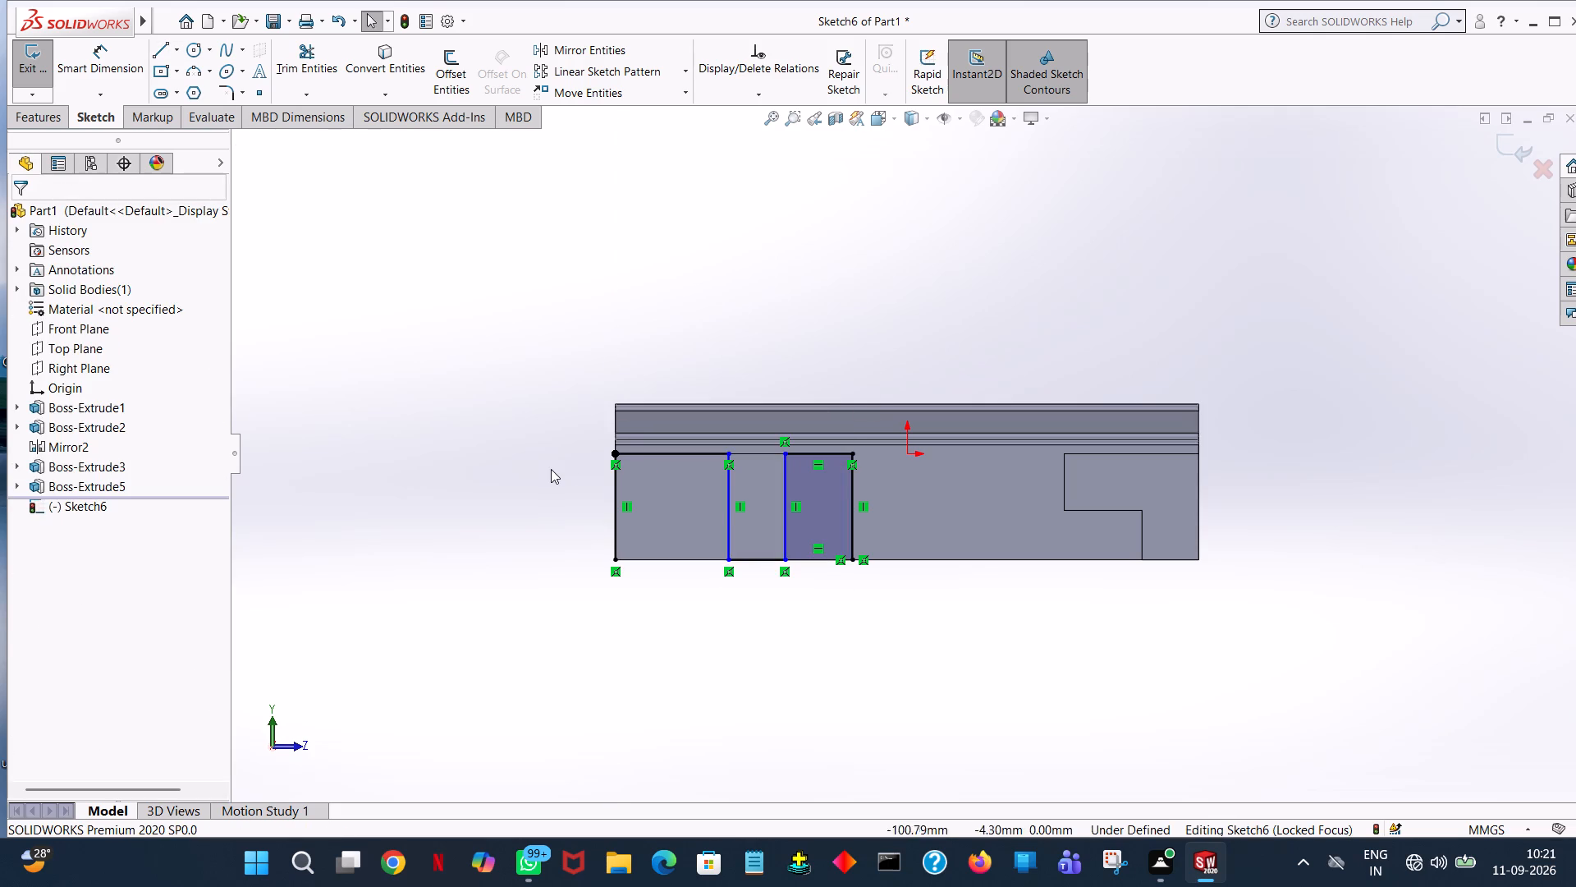
left_click(551, 469)
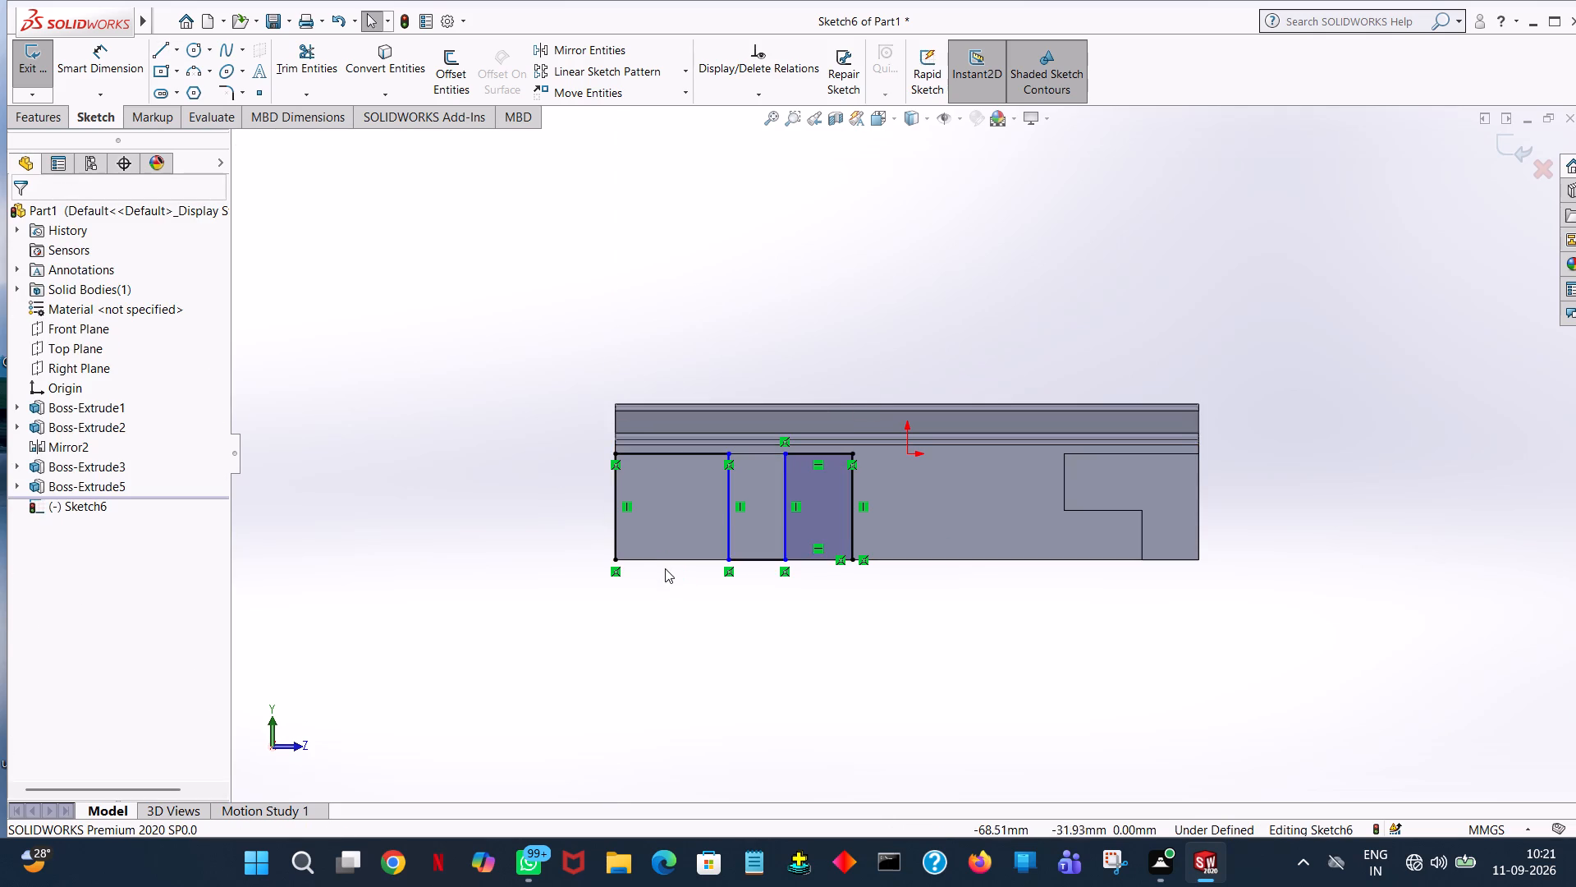
middle_click_drag(726, 614, 661, 596)
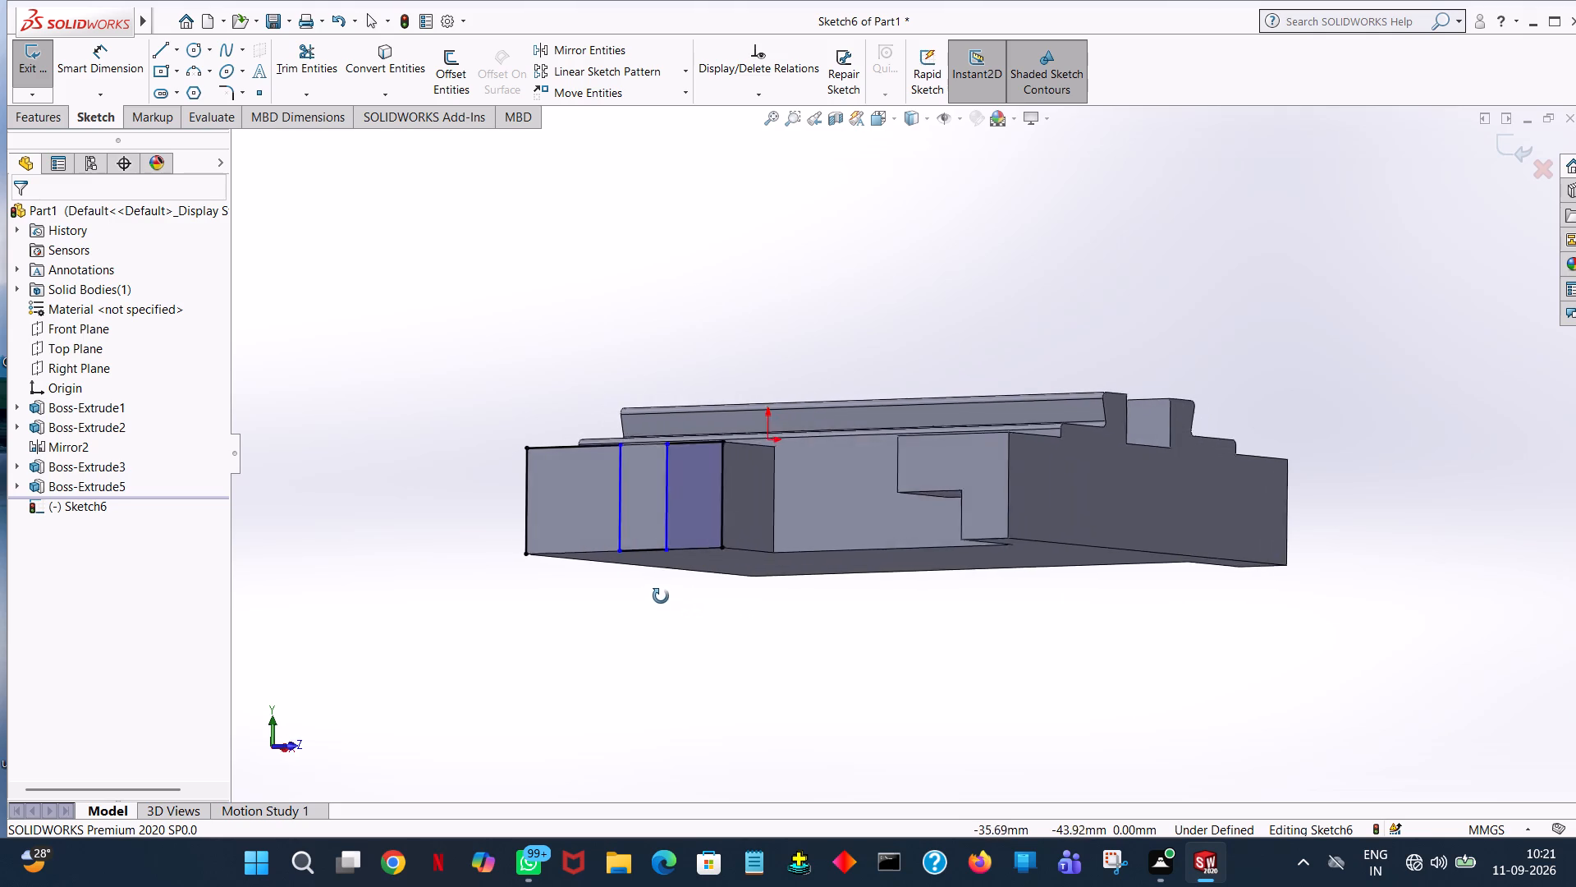
Close the rear sketch region with a 32 mm line along the face's lower edge, from the rear corner to the nearest vertical line.
middle_click_drag(661, 596, 731, 430)
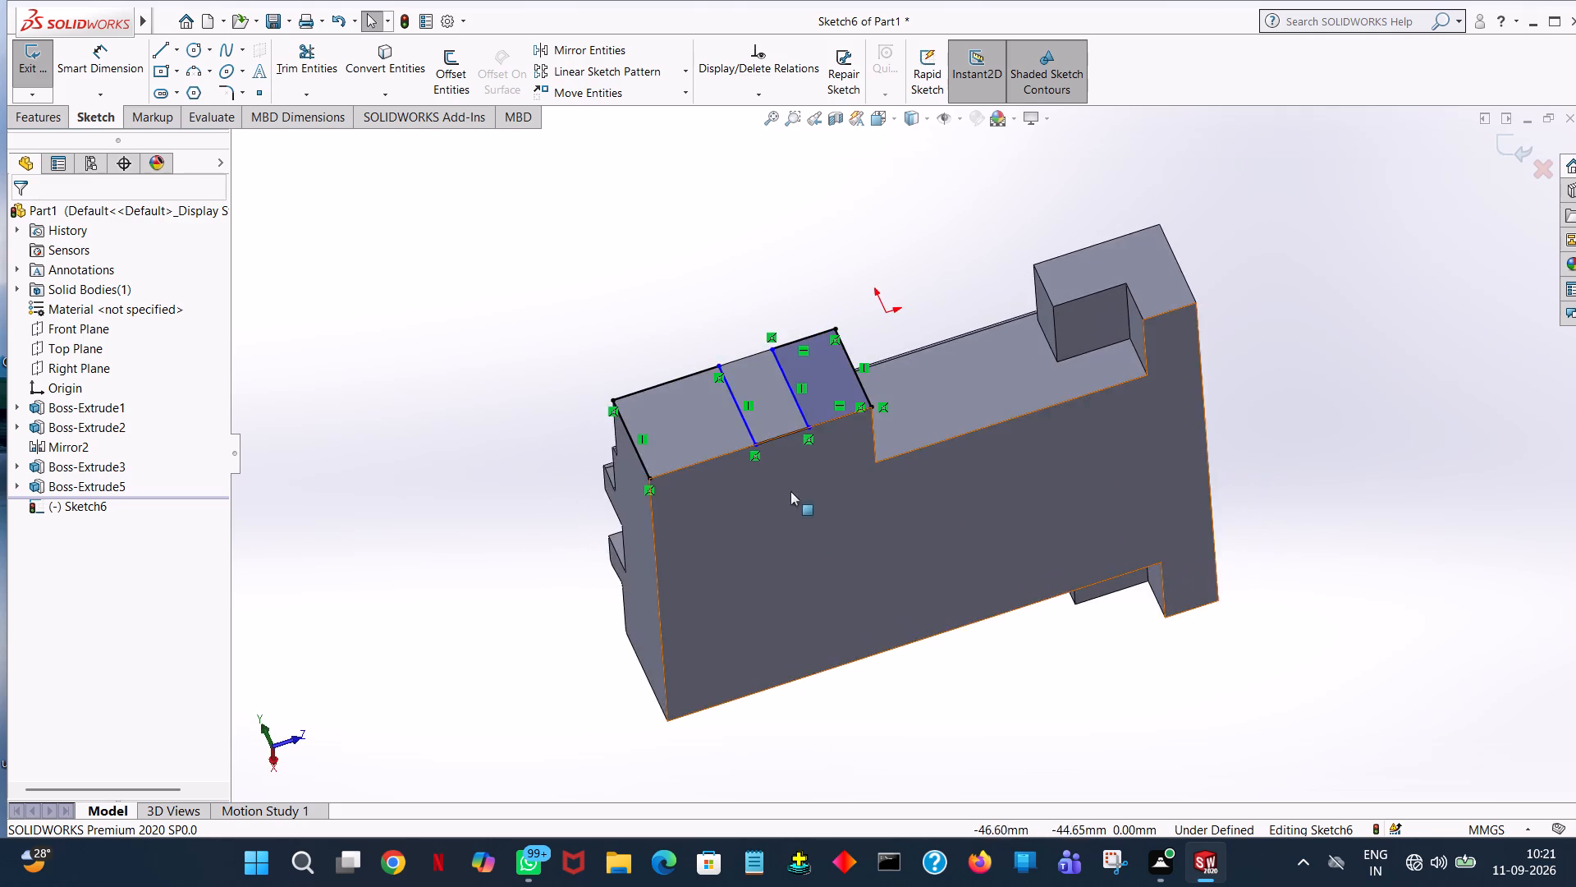
middle_click_drag(792, 500, 804, 647)
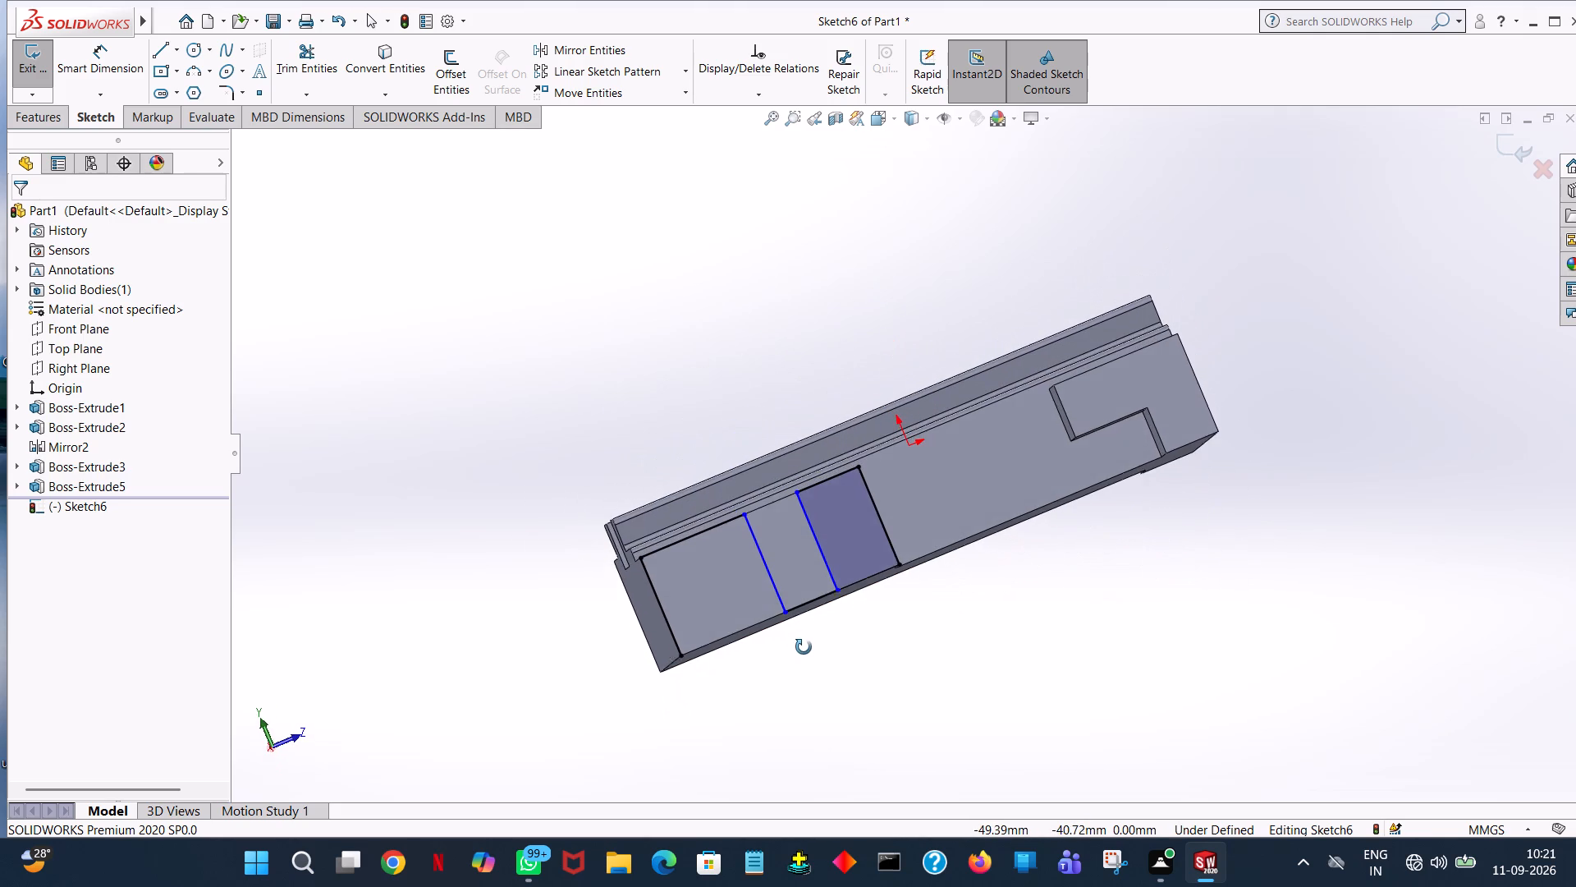
middle_click_drag(804, 647, 804, 648)
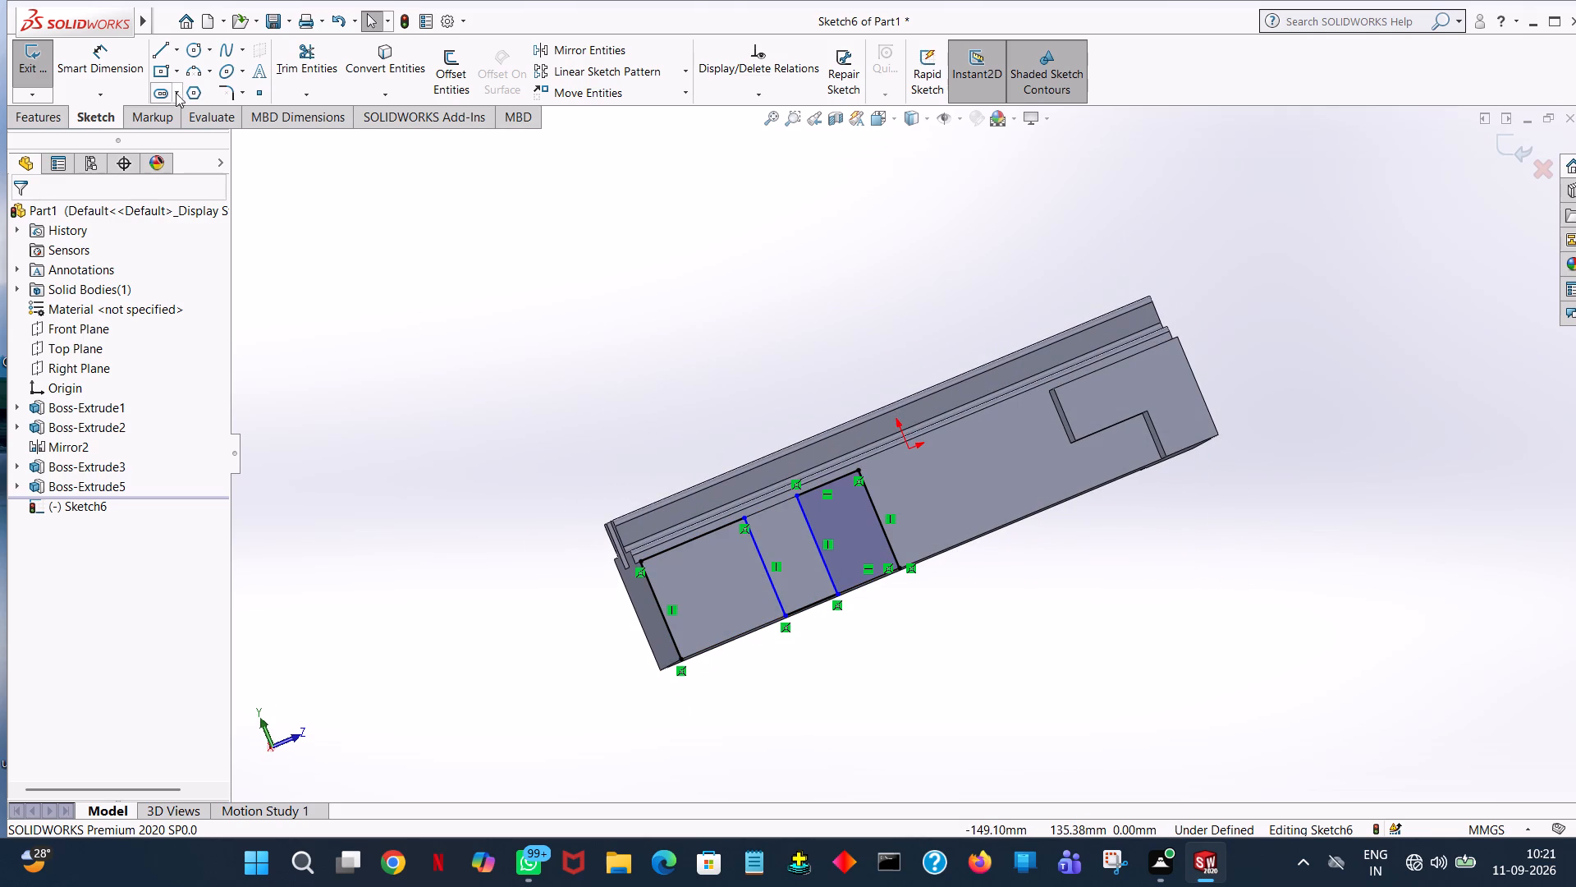
left_click(159, 53)
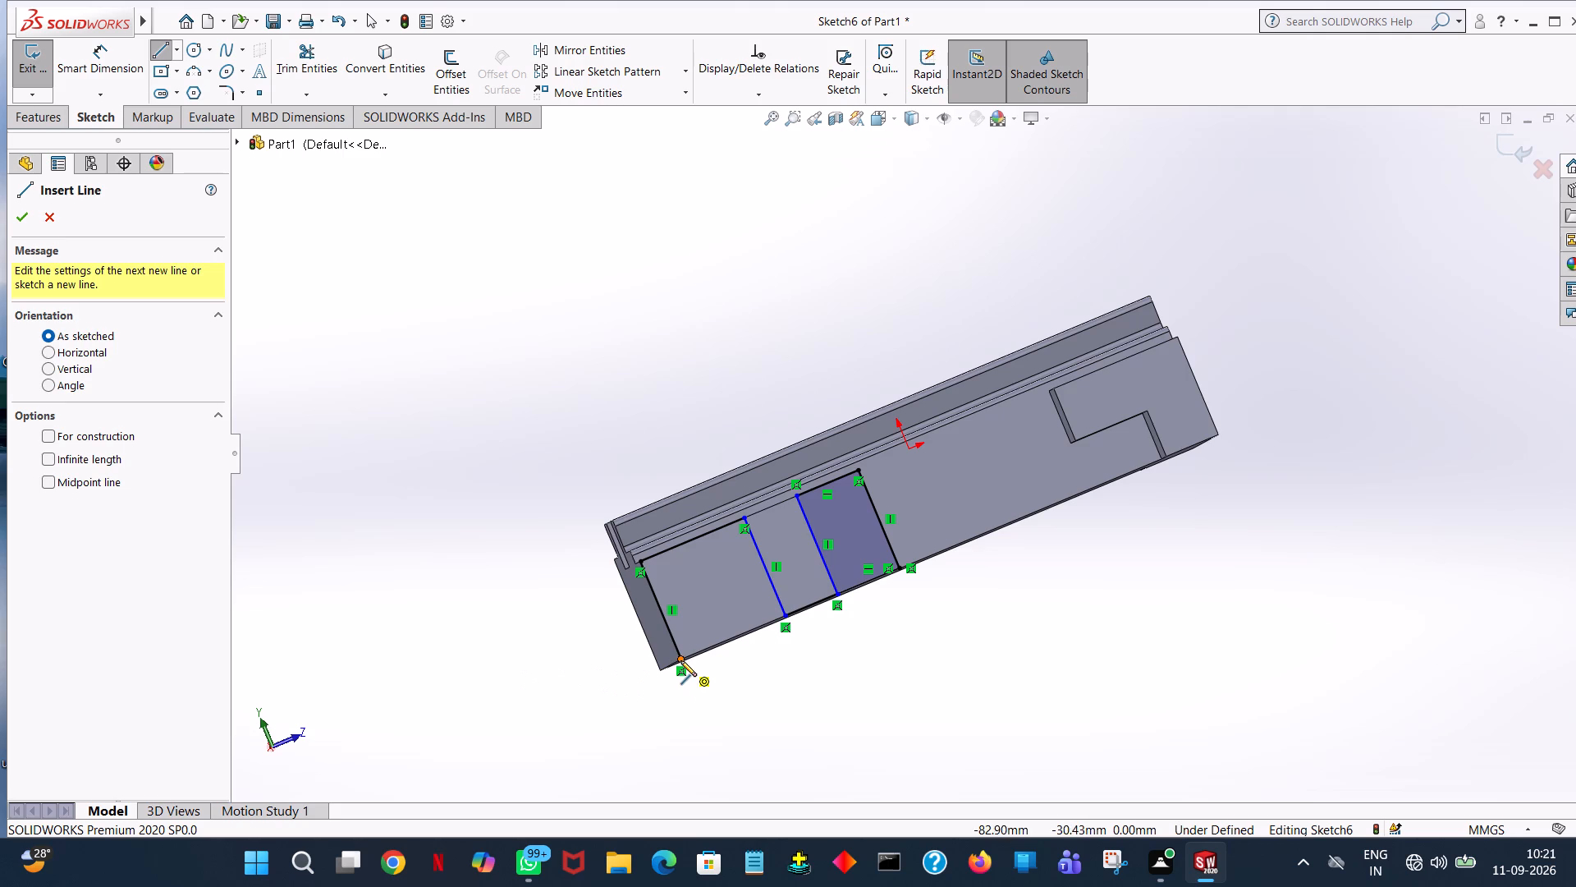
left_click(680, 659)
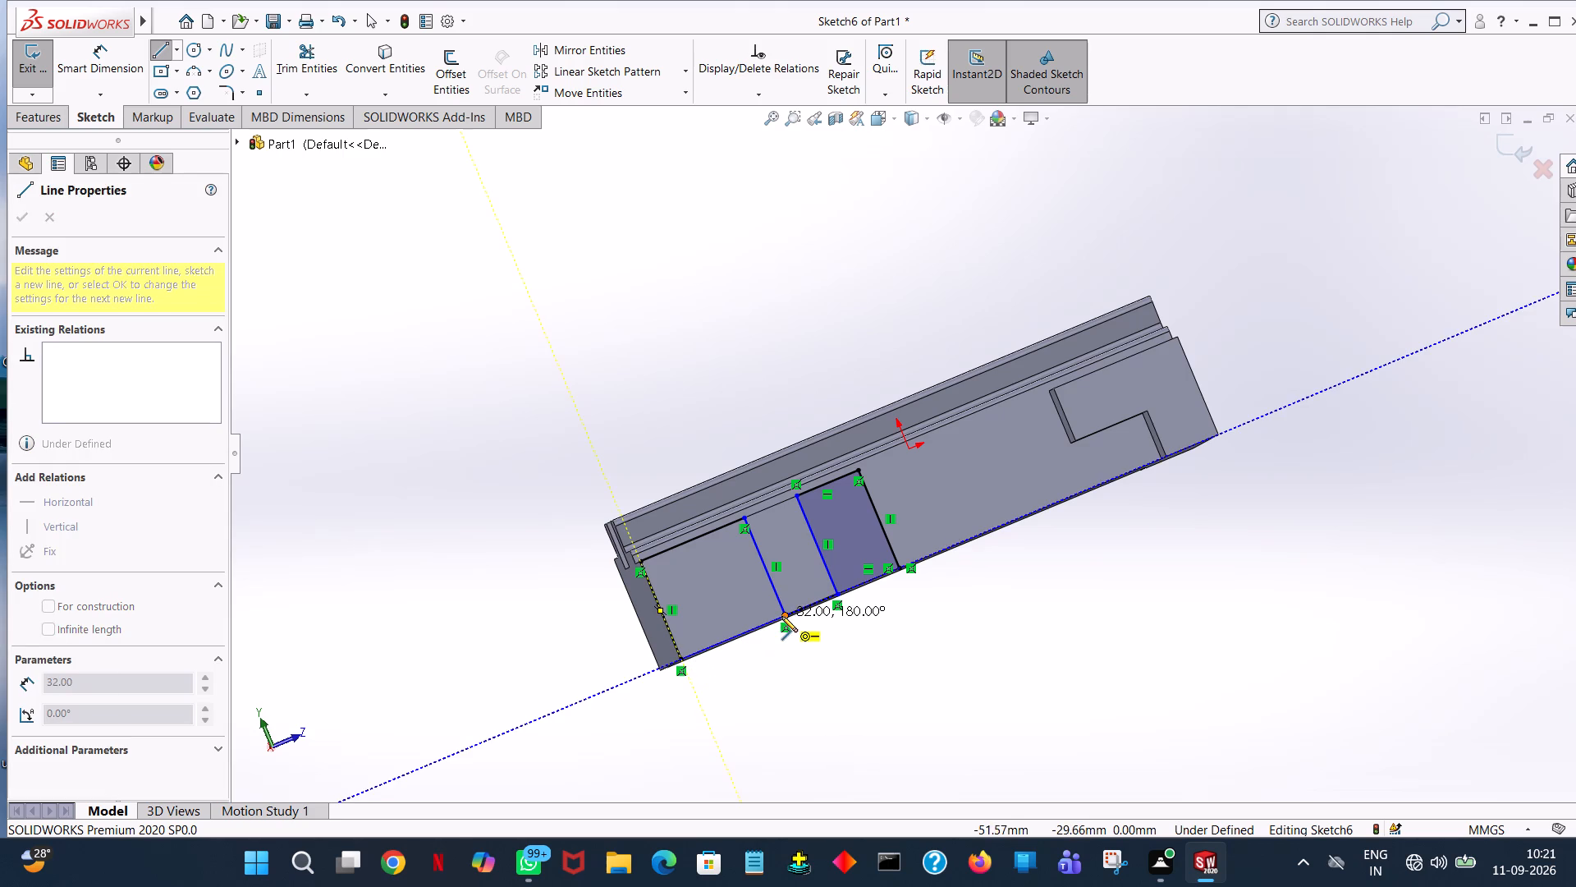
left_click(784, 614)
right_click(784, 614)
left_click(818, 627)
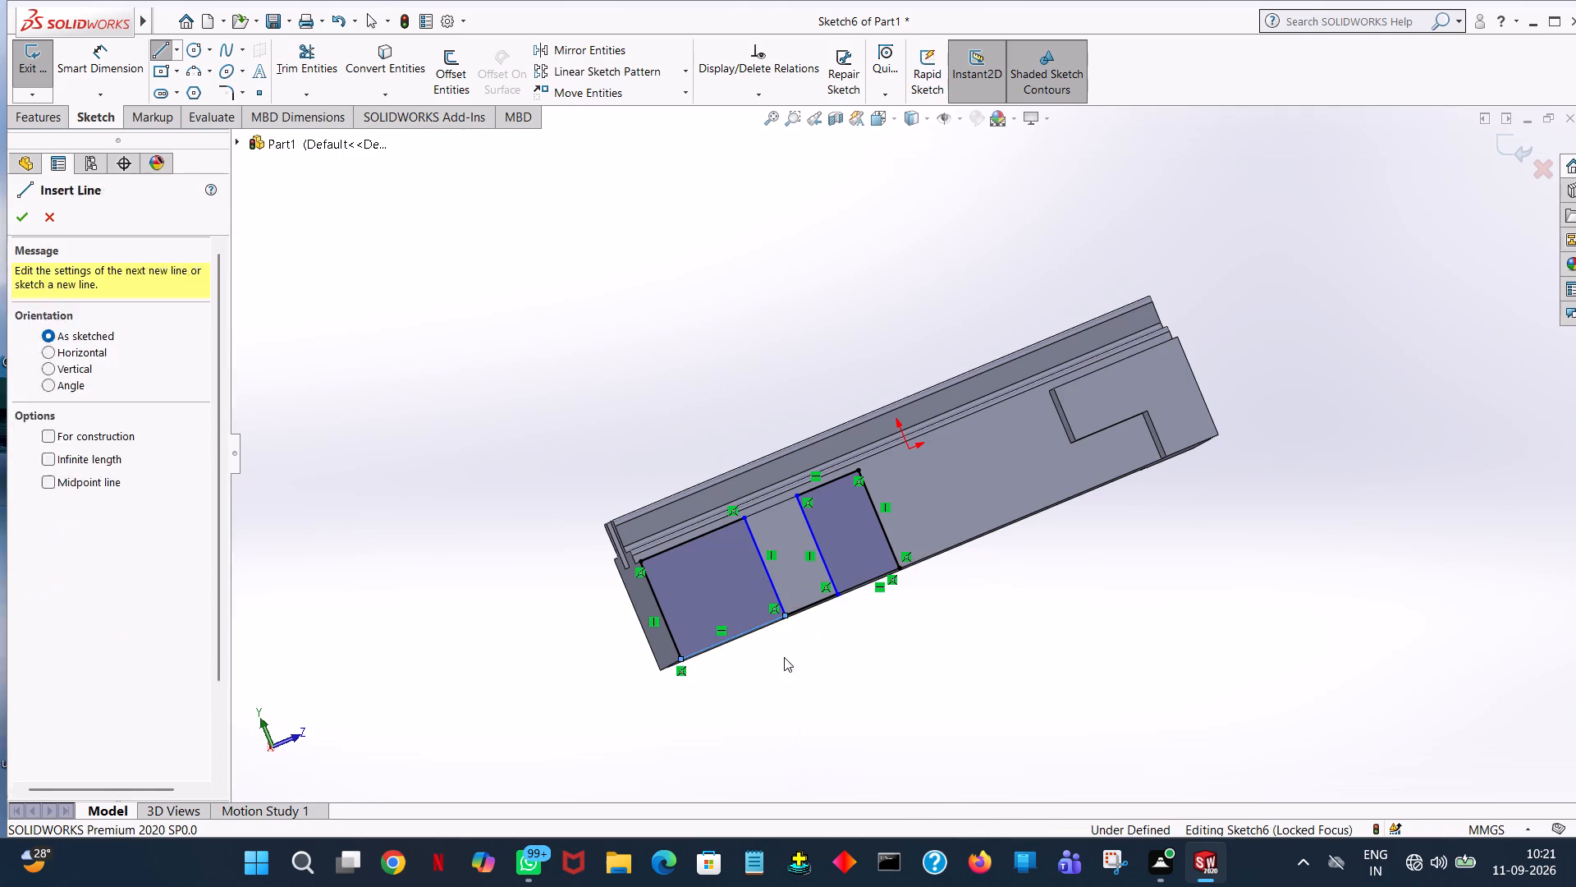
left_click(673, 759)
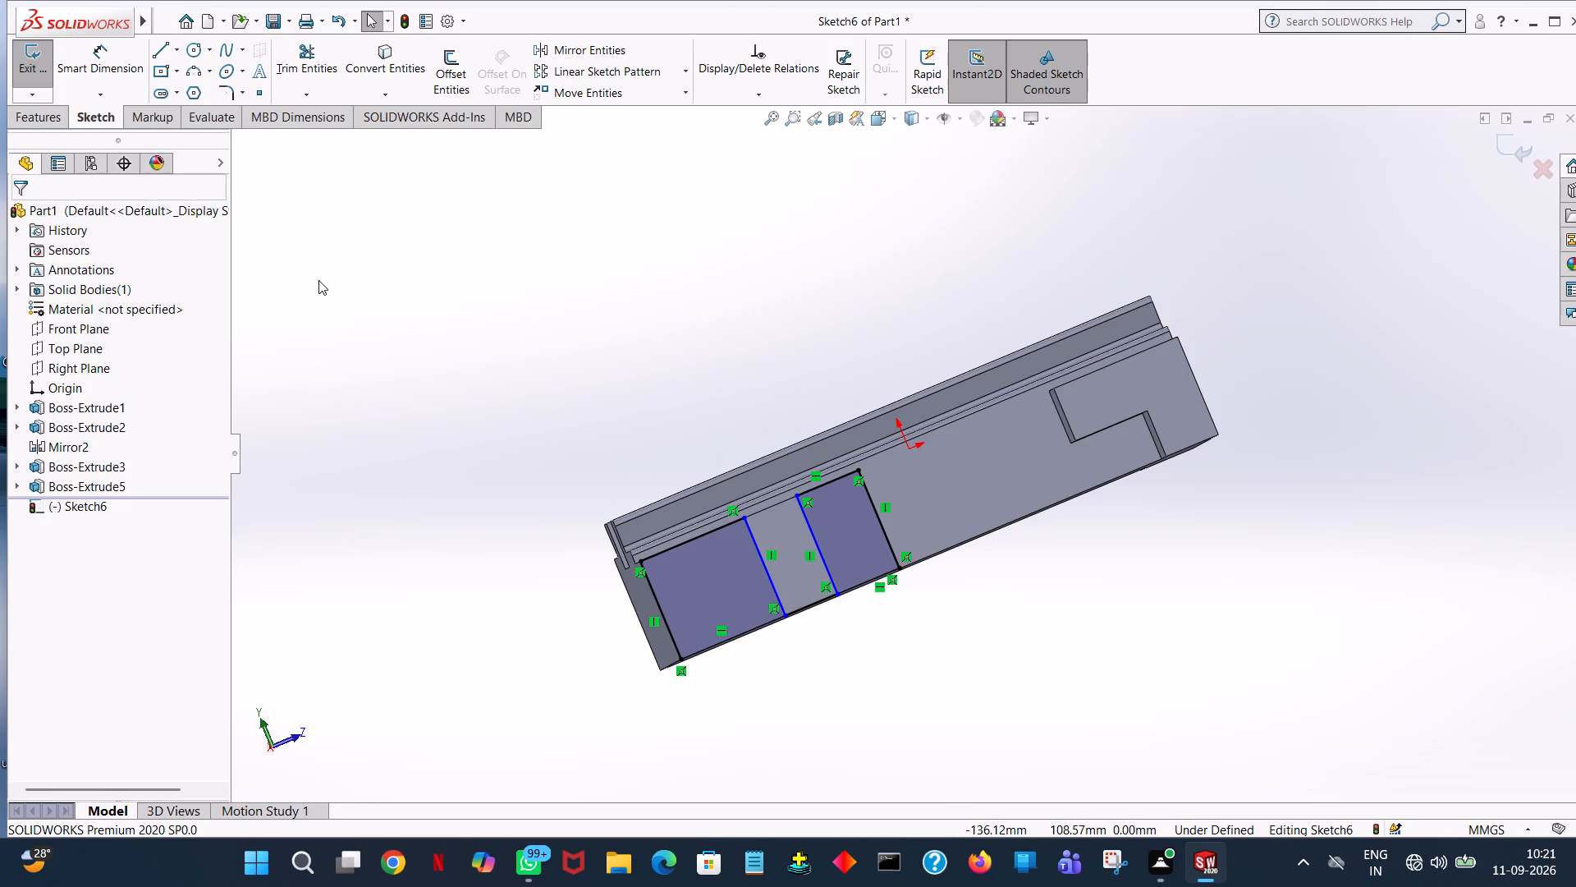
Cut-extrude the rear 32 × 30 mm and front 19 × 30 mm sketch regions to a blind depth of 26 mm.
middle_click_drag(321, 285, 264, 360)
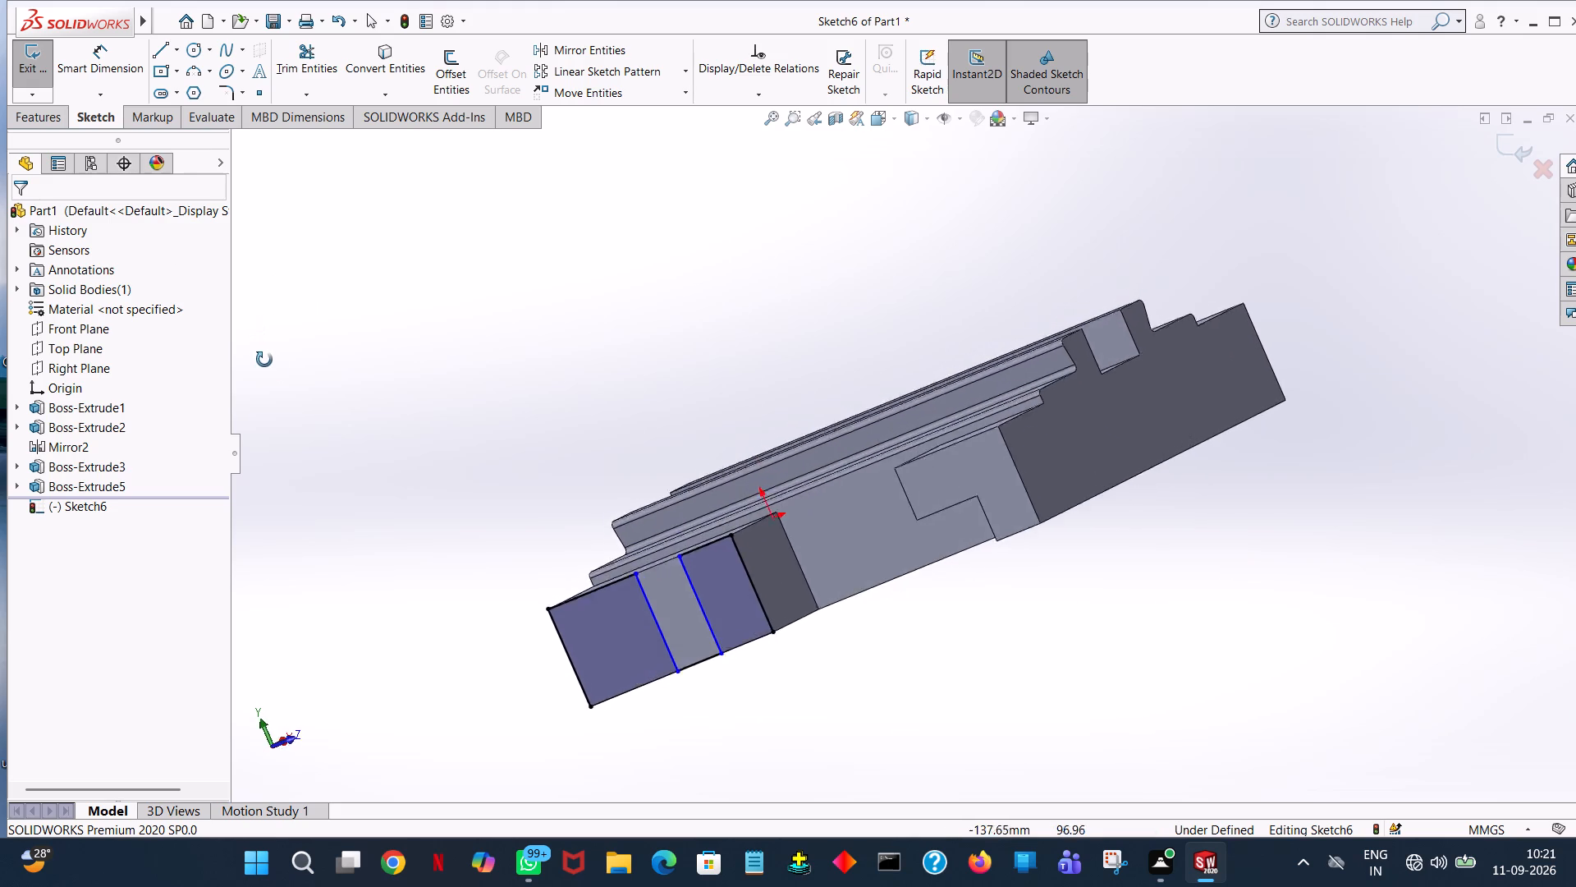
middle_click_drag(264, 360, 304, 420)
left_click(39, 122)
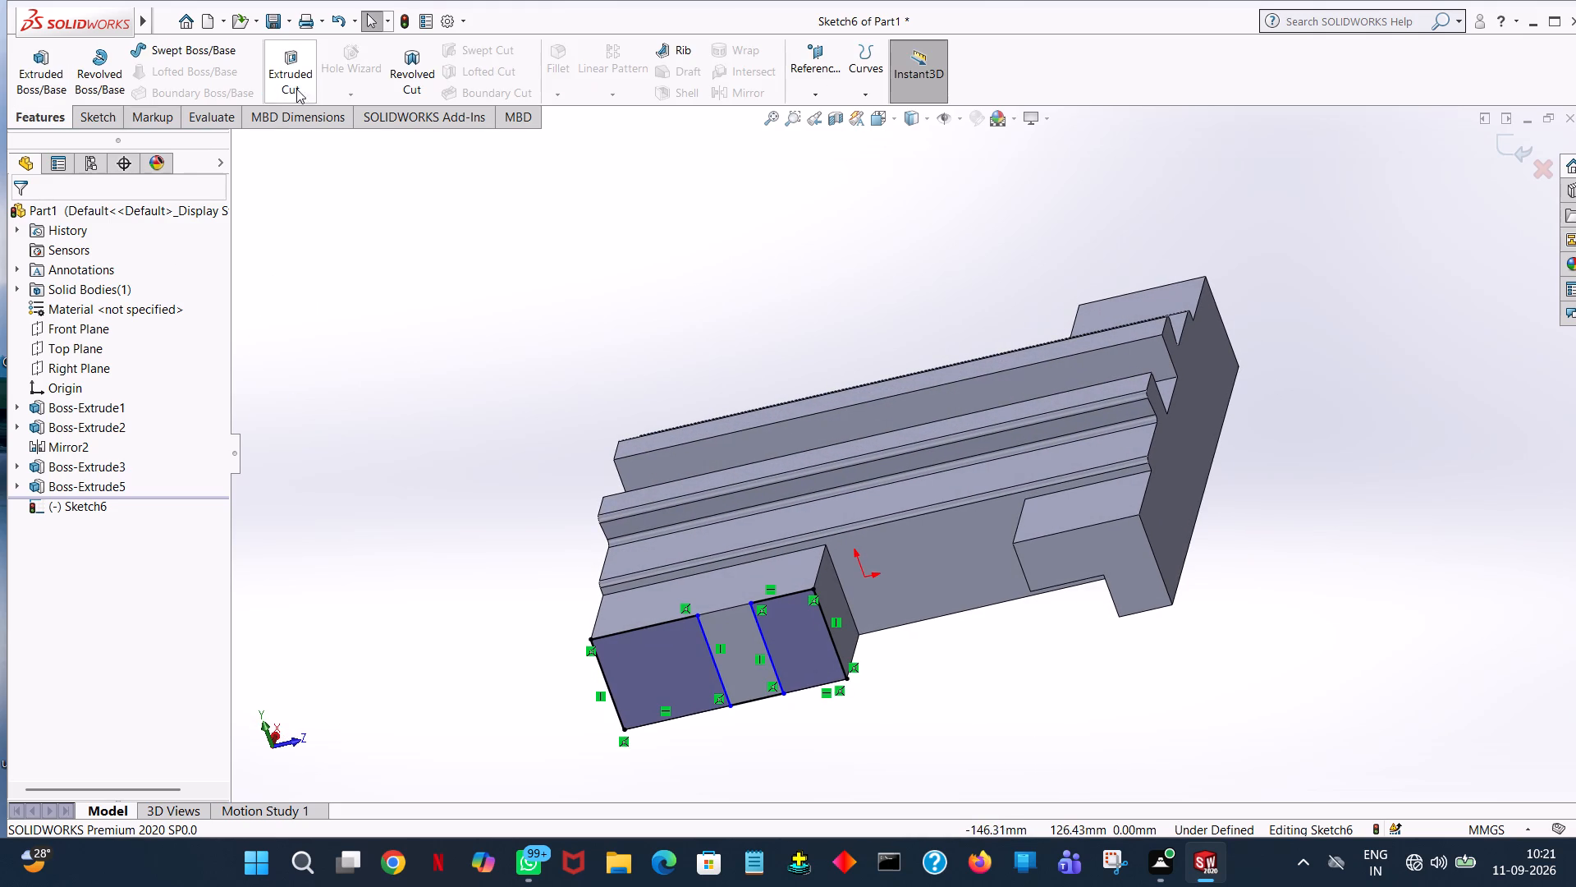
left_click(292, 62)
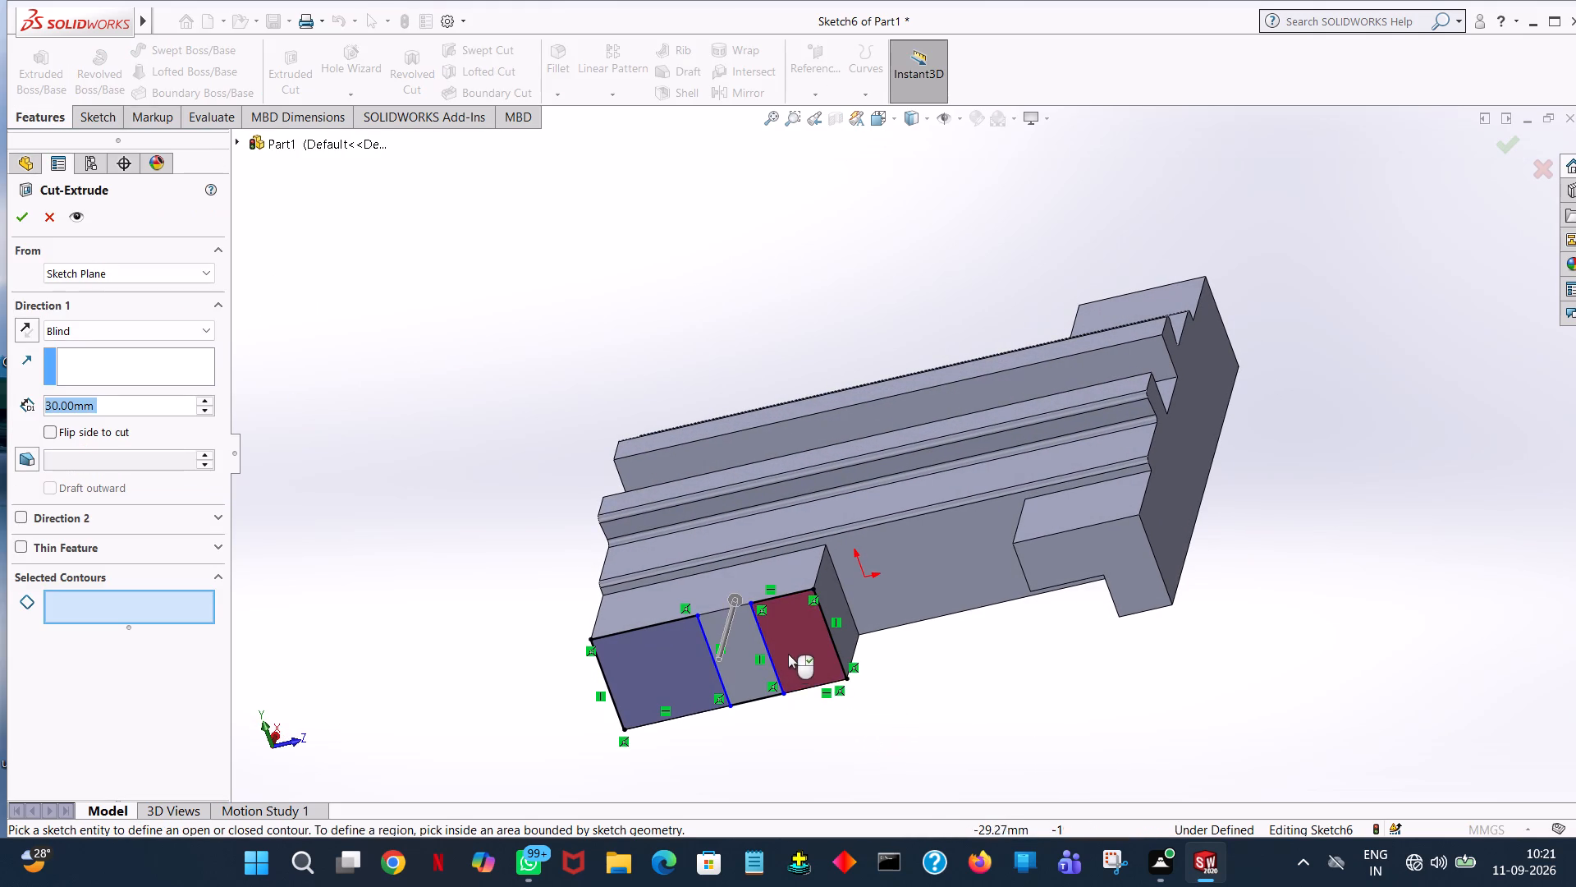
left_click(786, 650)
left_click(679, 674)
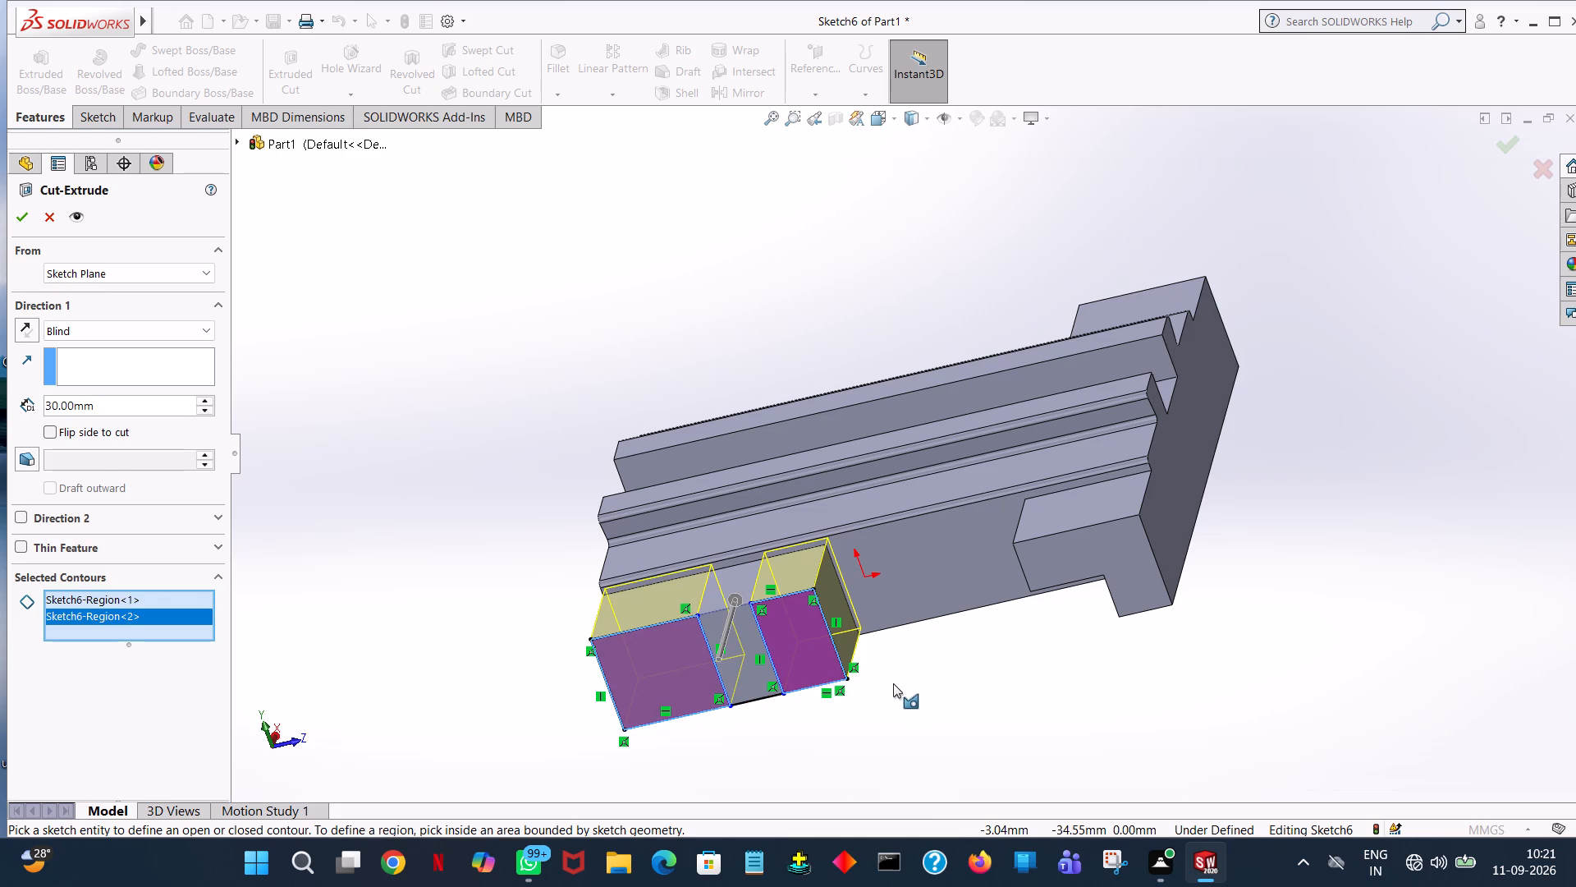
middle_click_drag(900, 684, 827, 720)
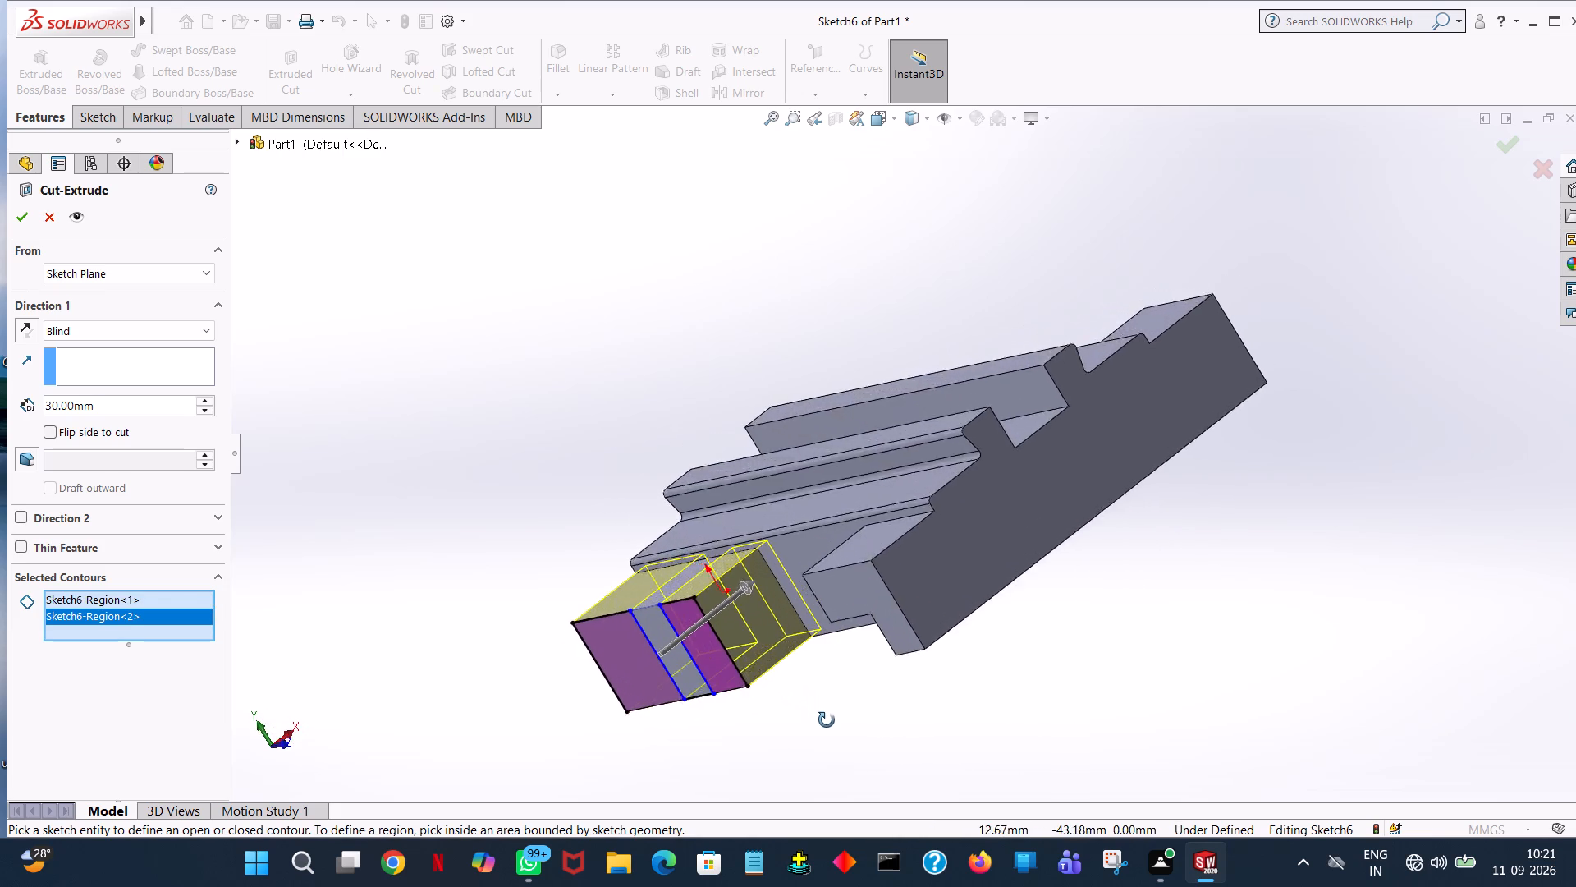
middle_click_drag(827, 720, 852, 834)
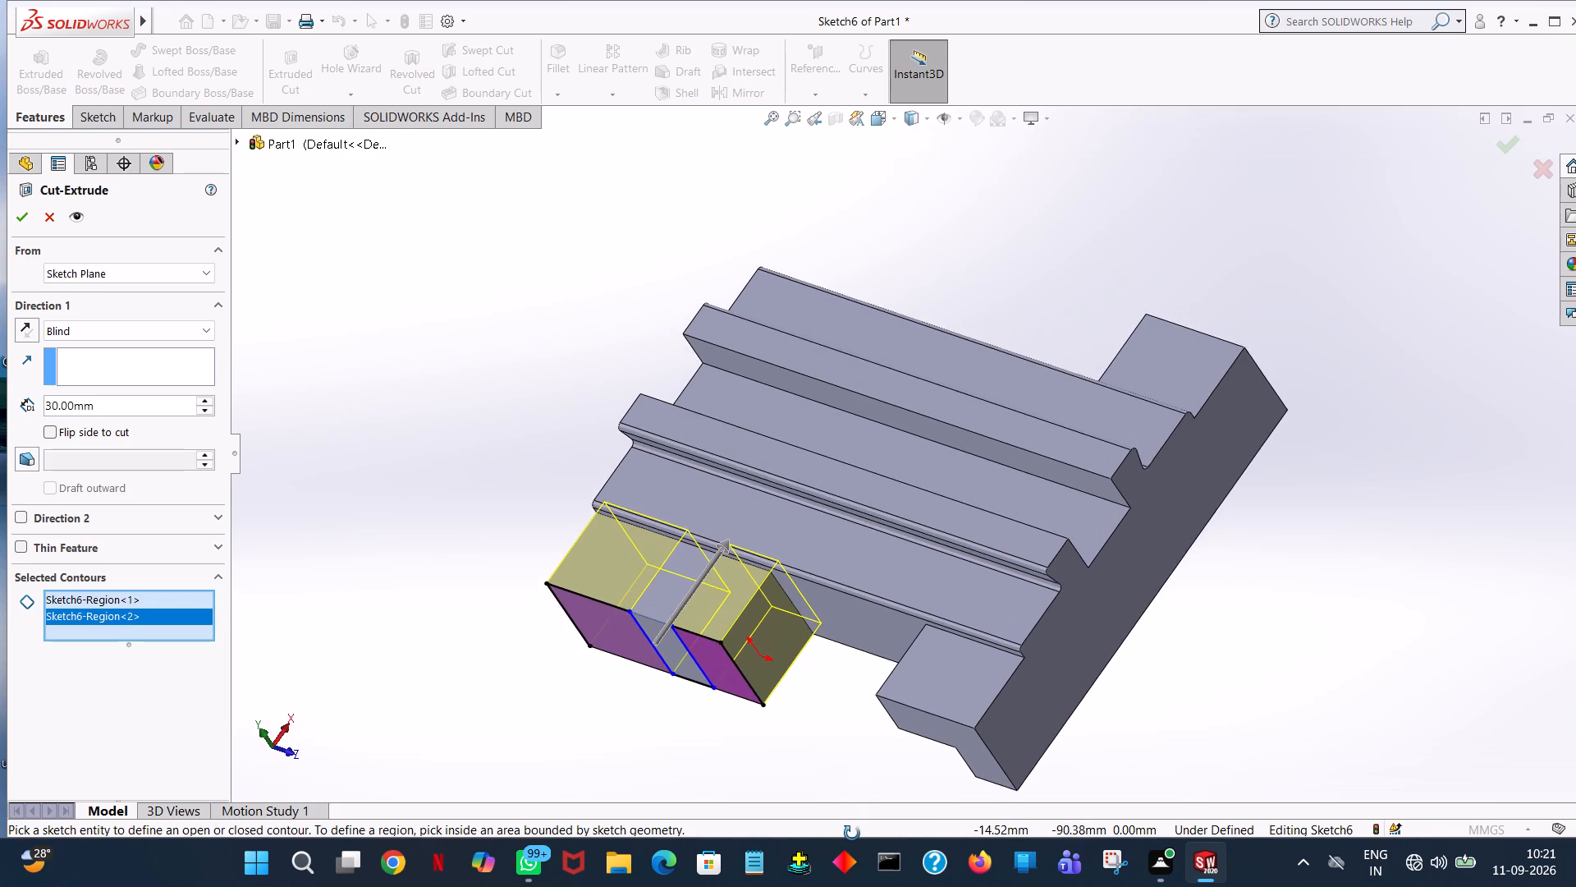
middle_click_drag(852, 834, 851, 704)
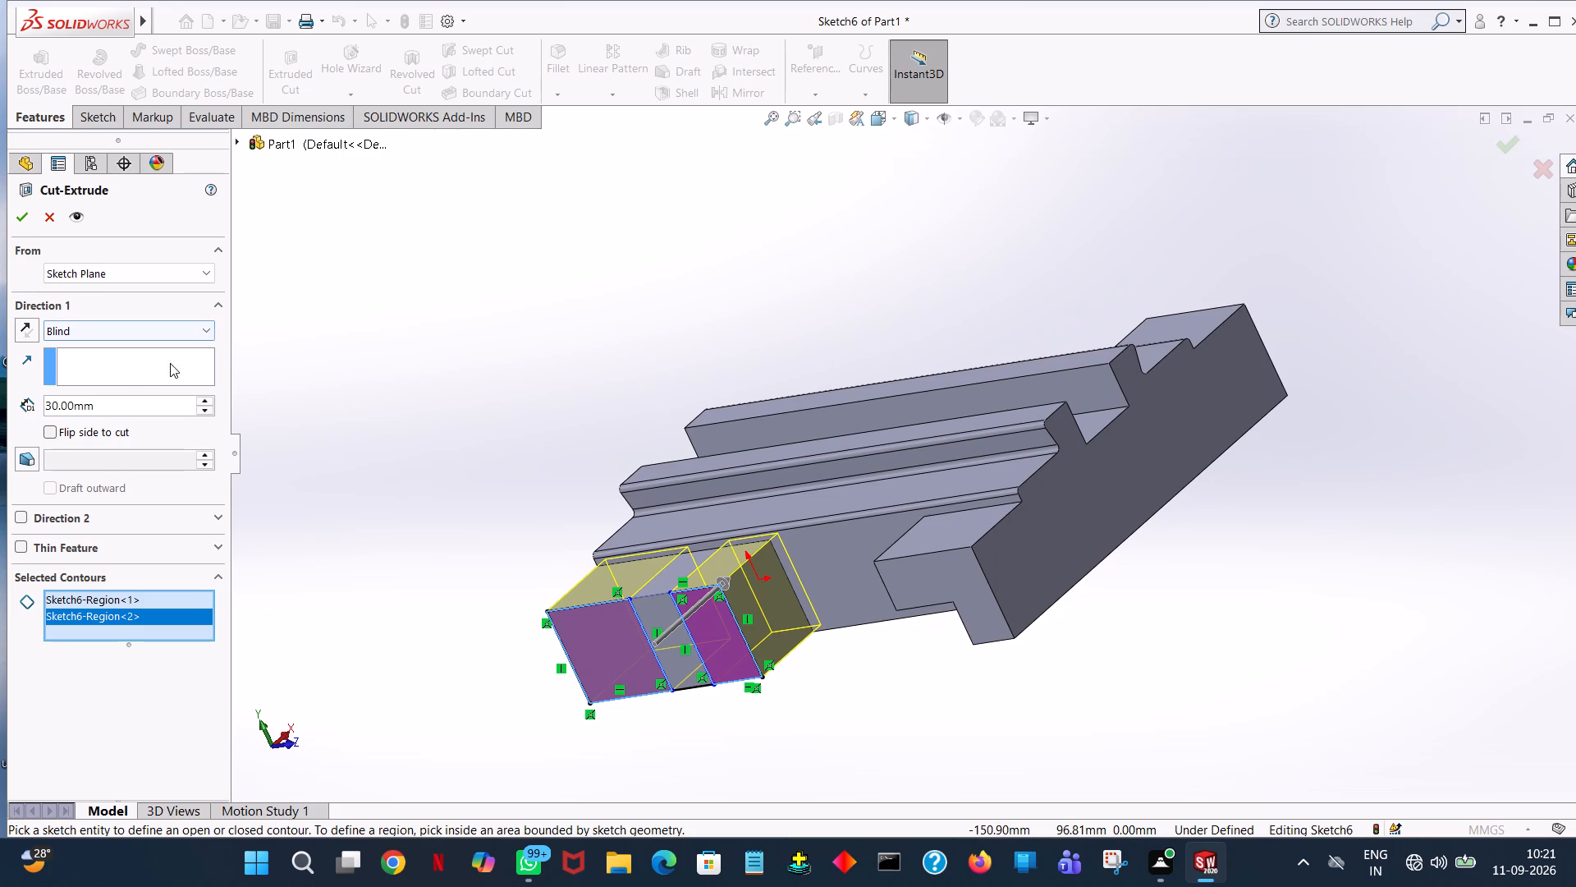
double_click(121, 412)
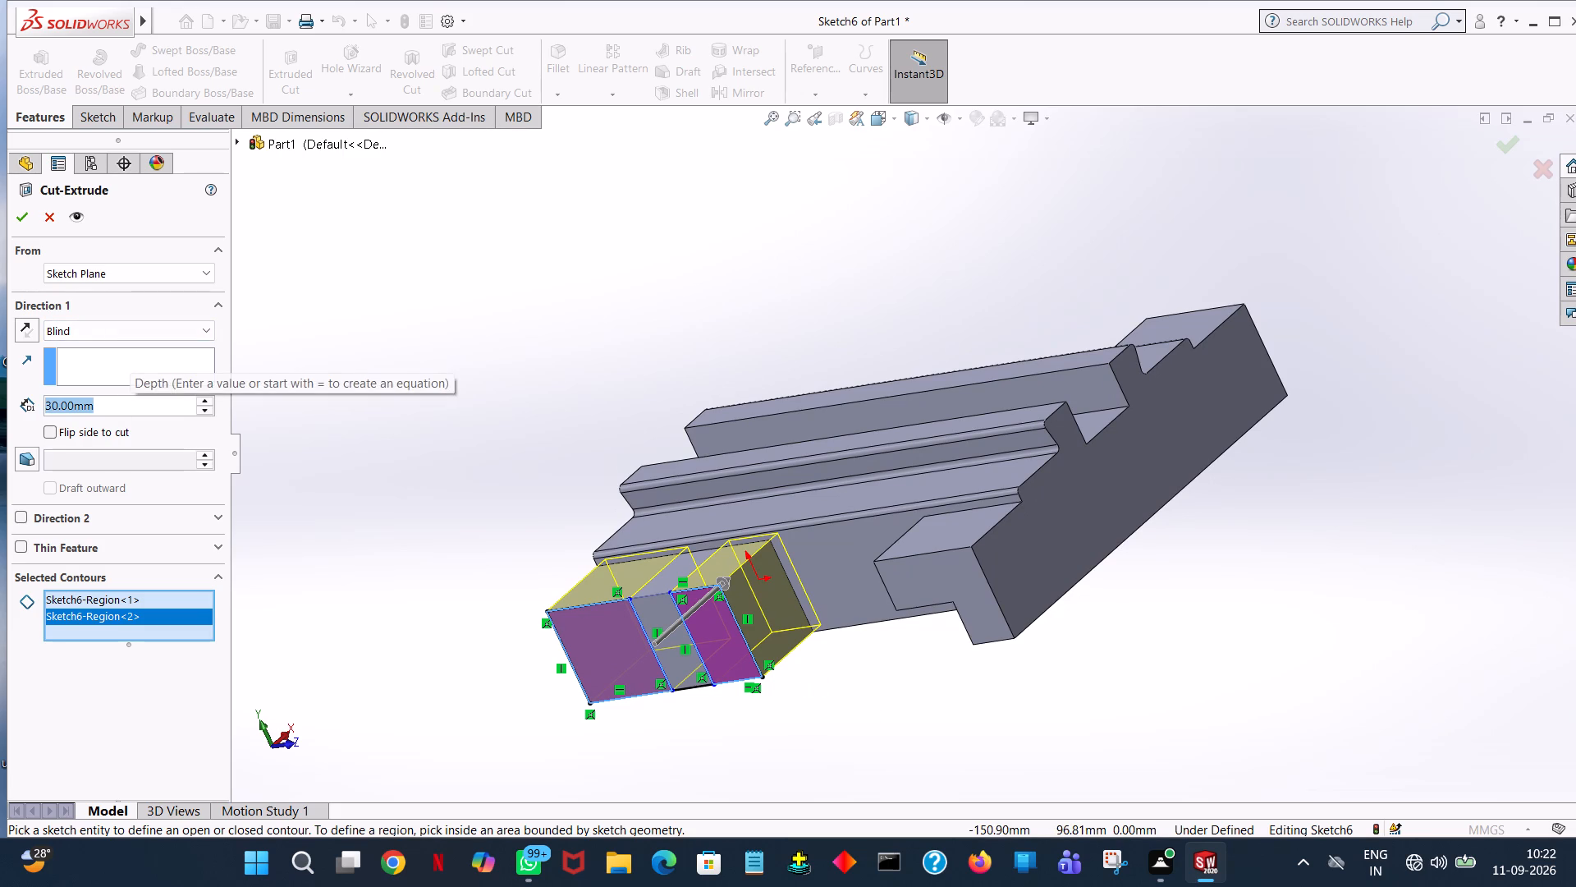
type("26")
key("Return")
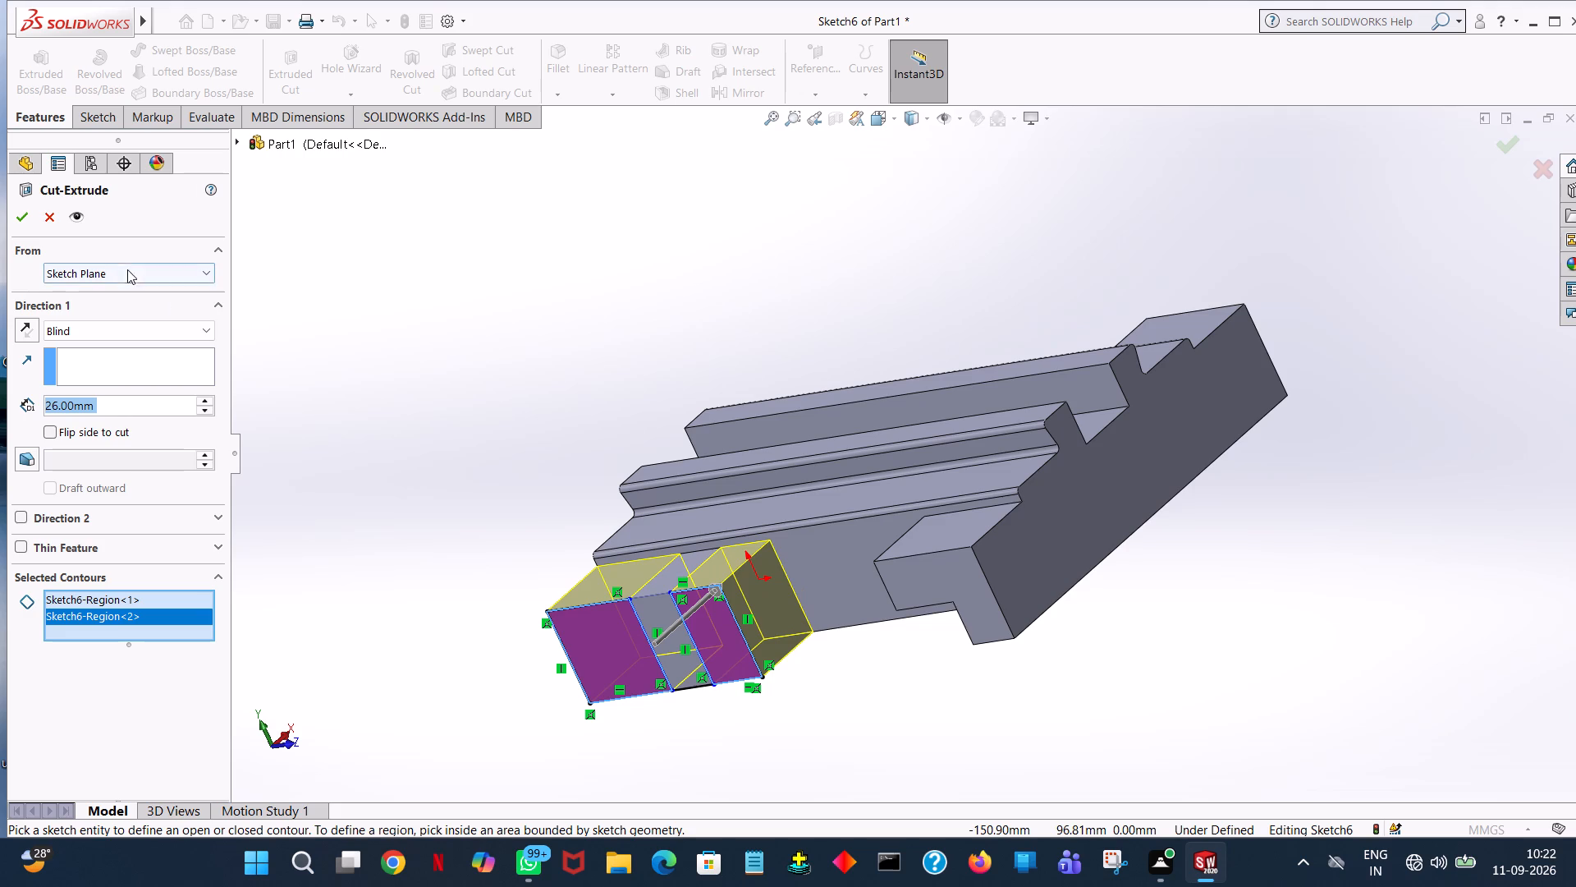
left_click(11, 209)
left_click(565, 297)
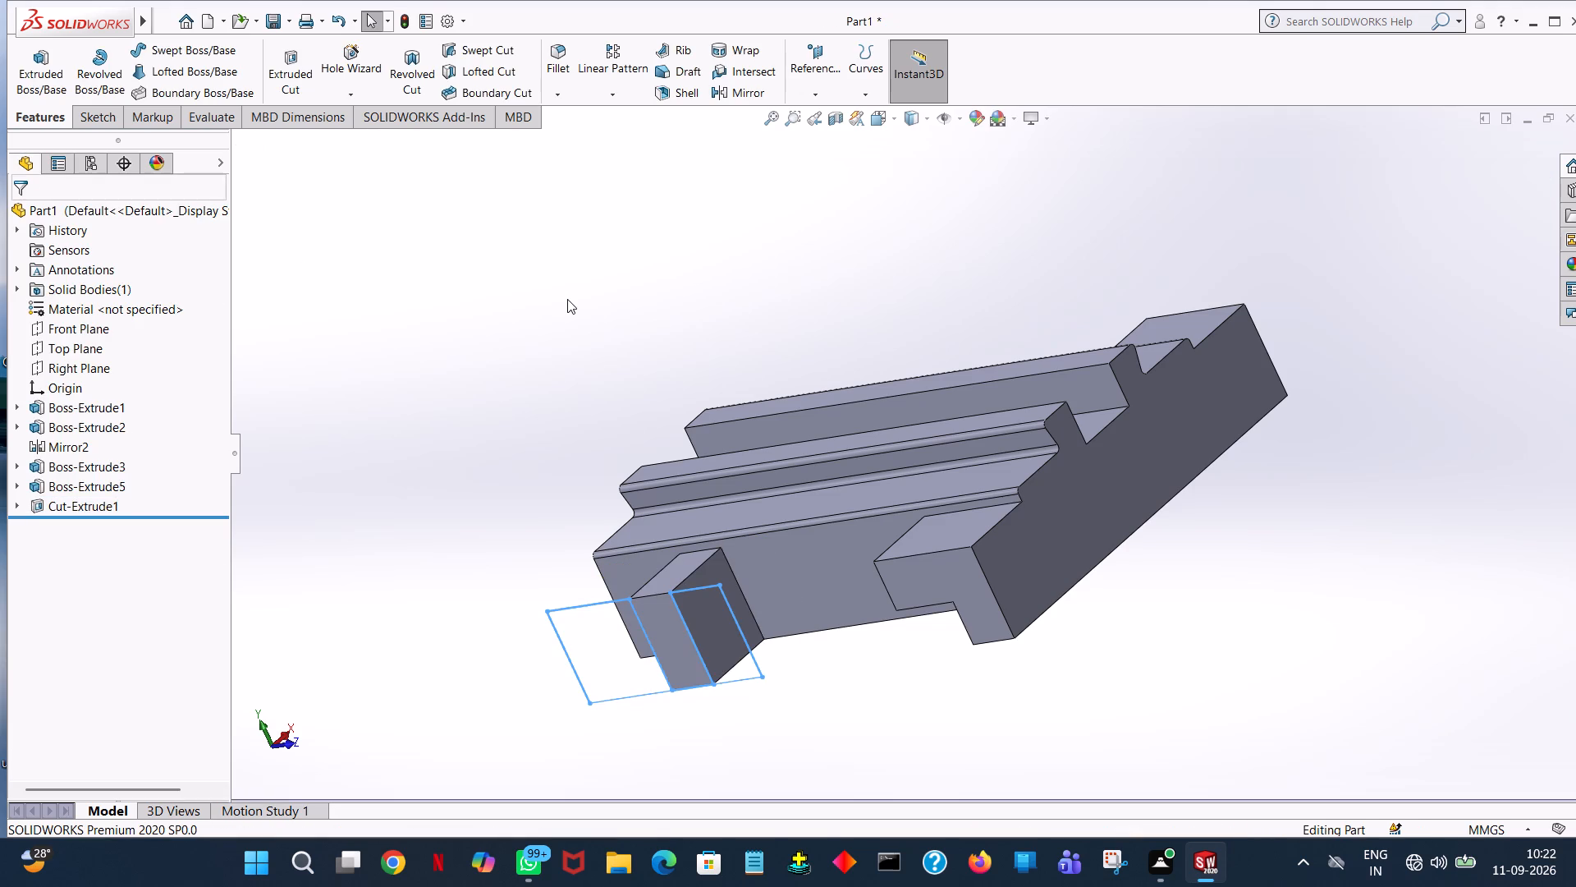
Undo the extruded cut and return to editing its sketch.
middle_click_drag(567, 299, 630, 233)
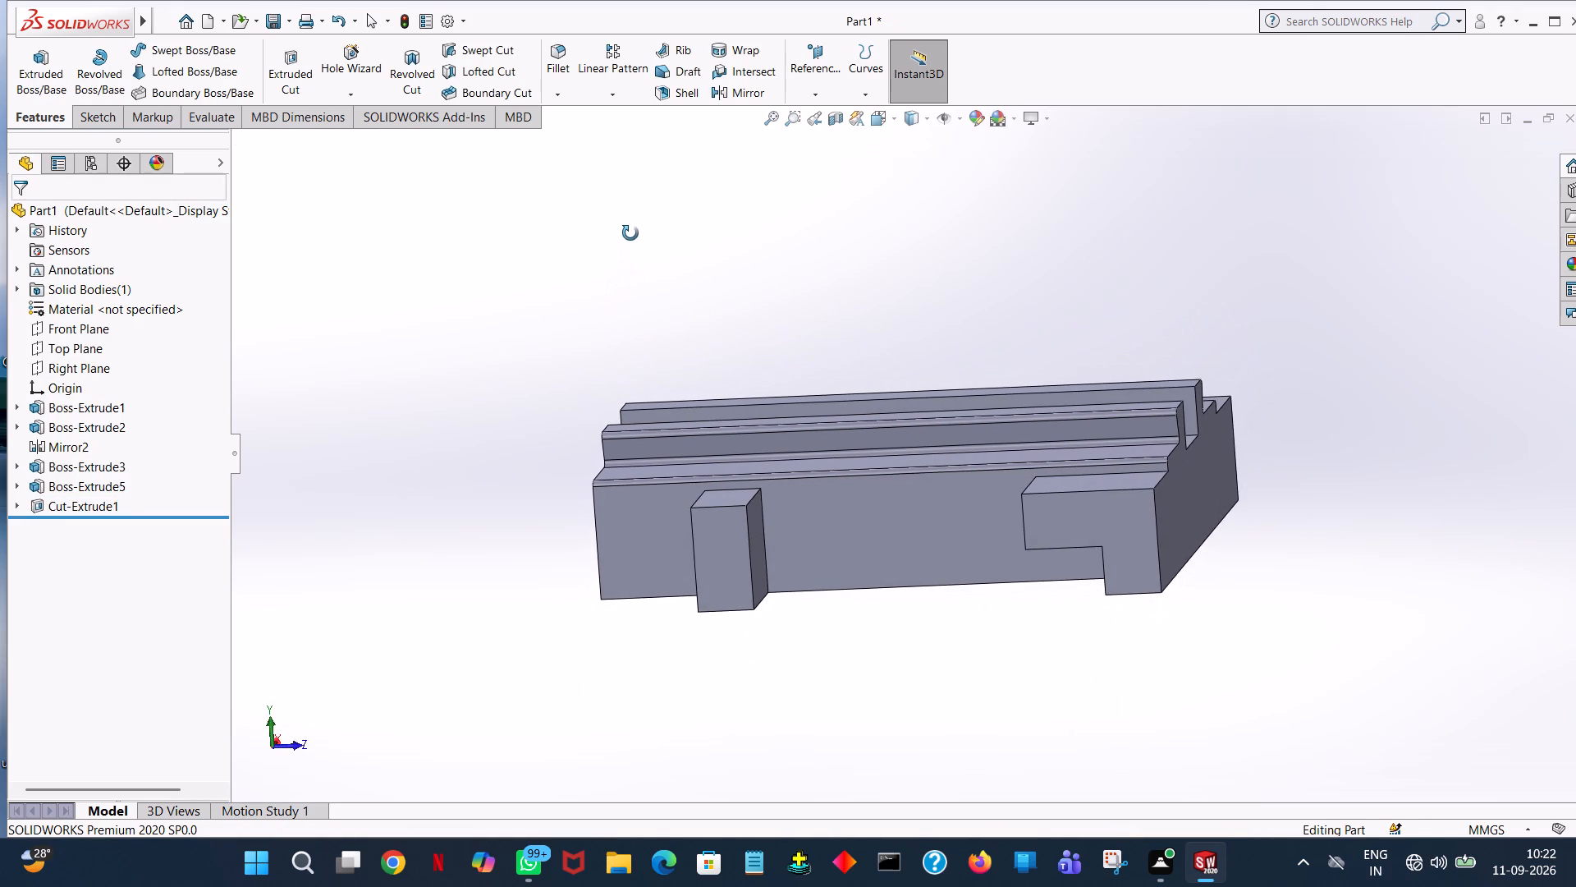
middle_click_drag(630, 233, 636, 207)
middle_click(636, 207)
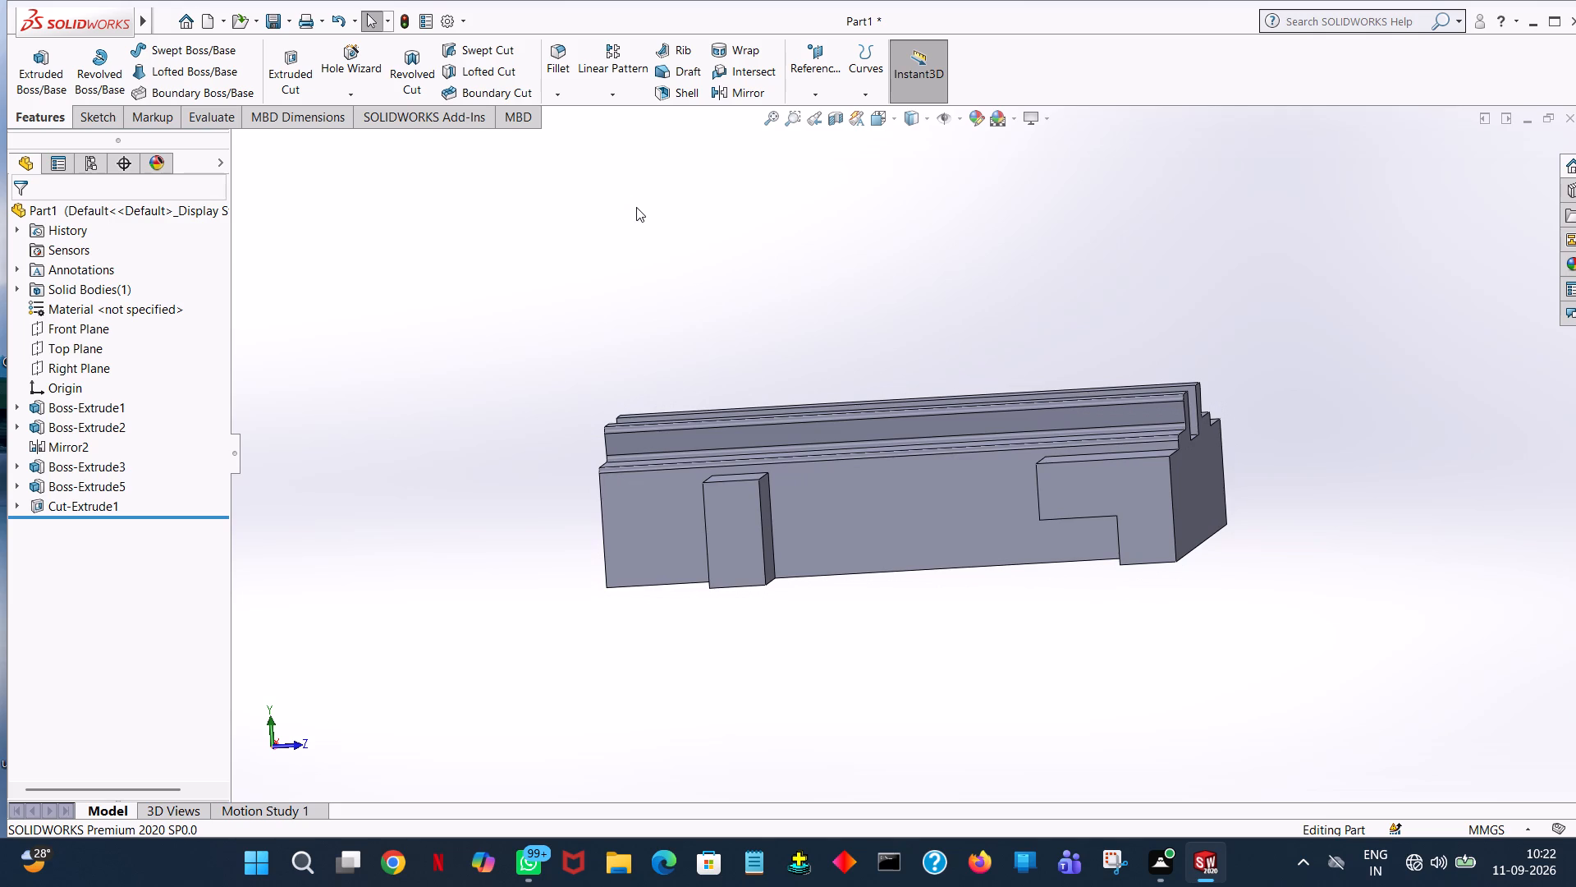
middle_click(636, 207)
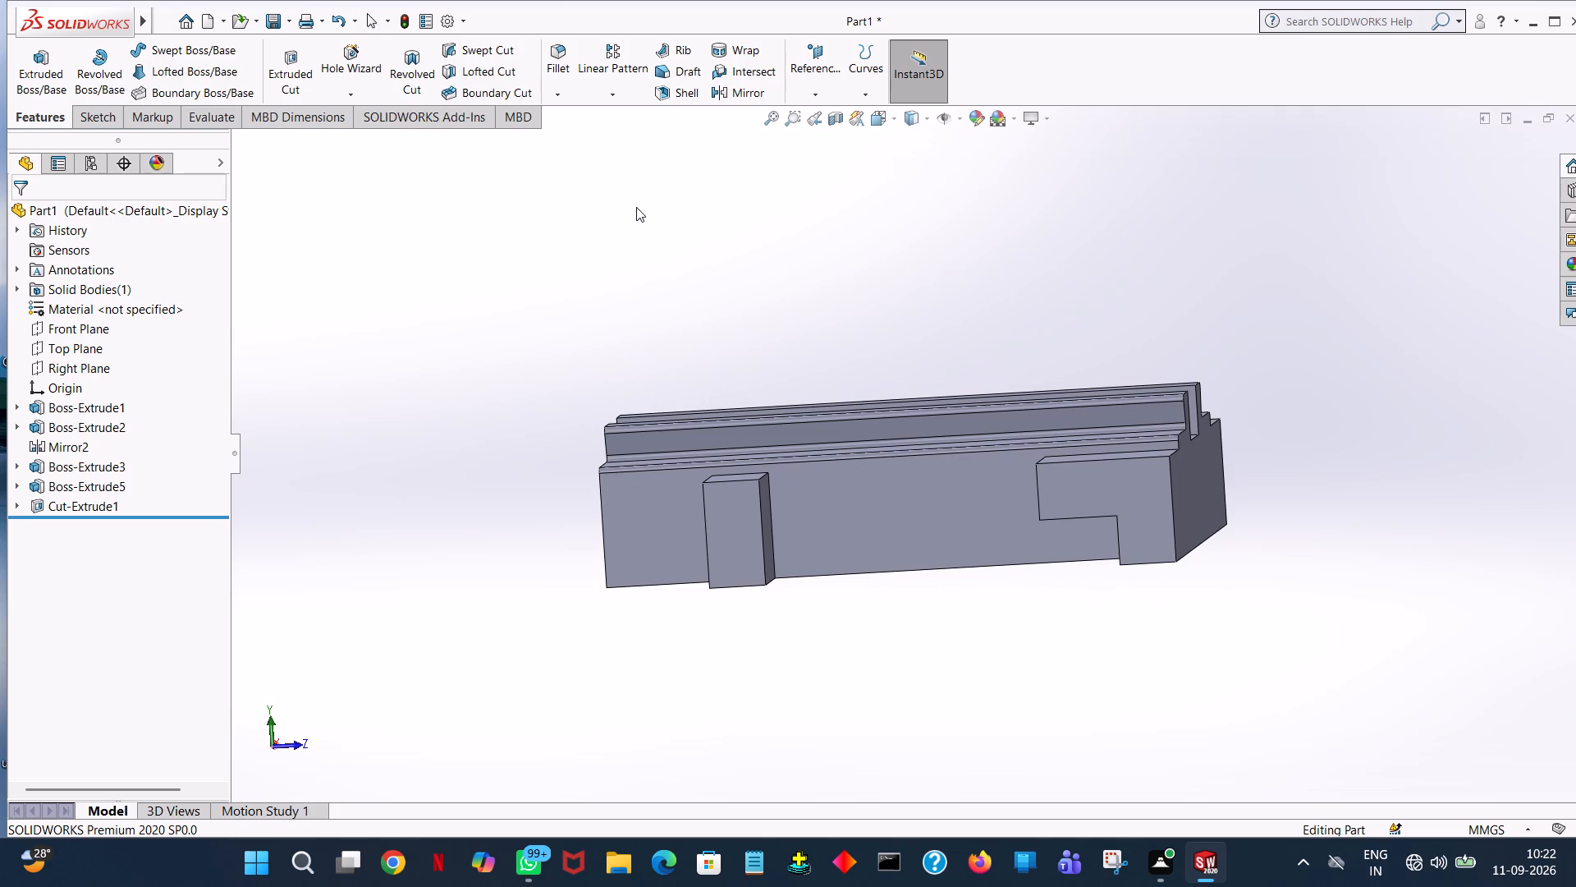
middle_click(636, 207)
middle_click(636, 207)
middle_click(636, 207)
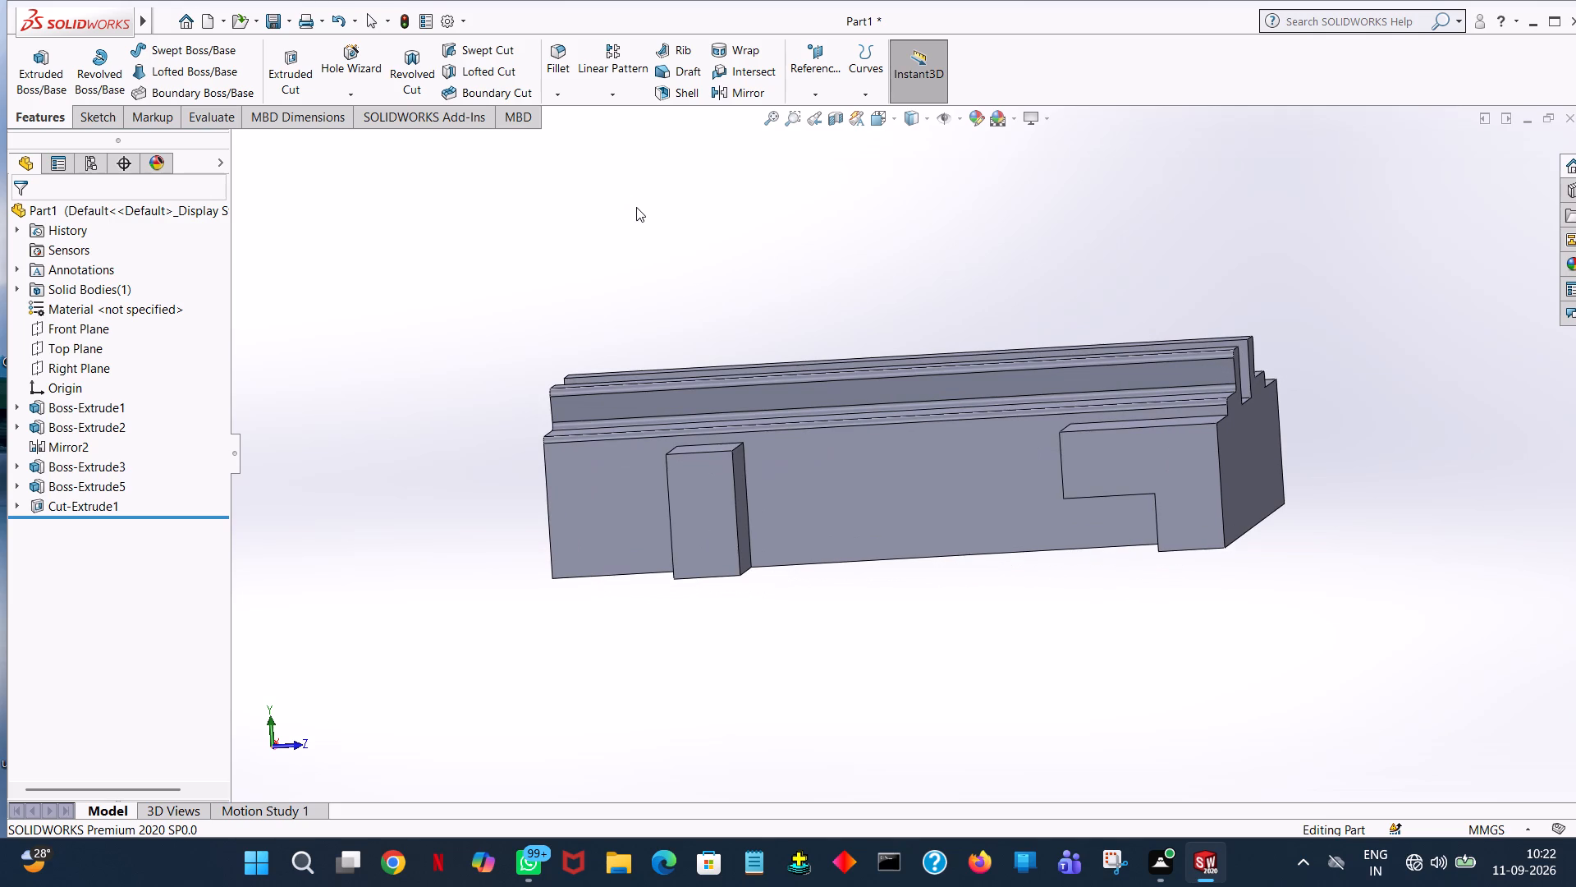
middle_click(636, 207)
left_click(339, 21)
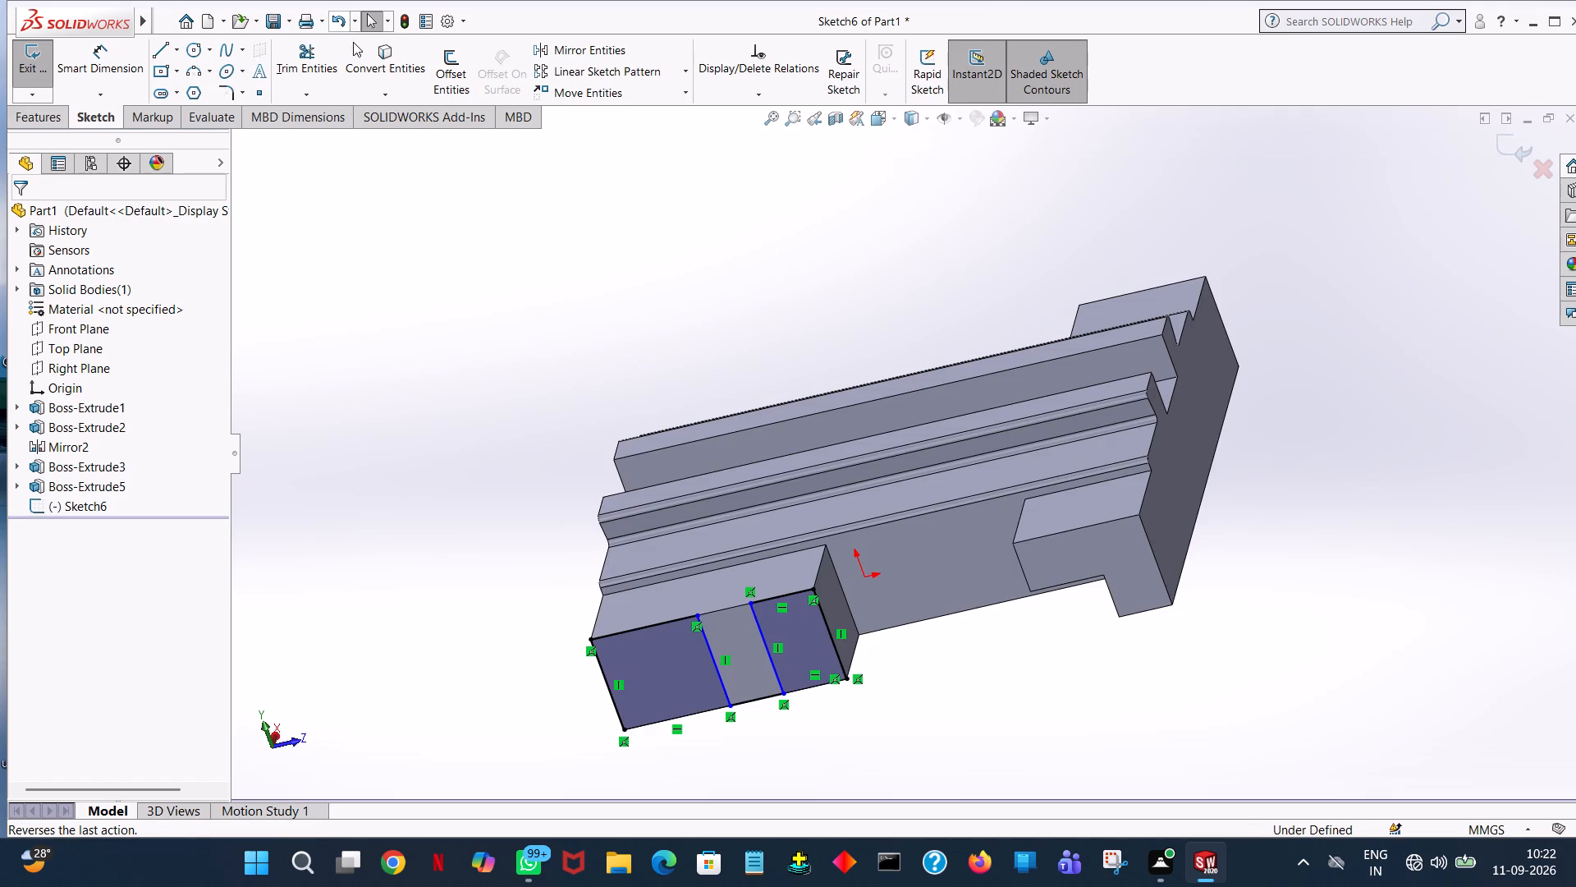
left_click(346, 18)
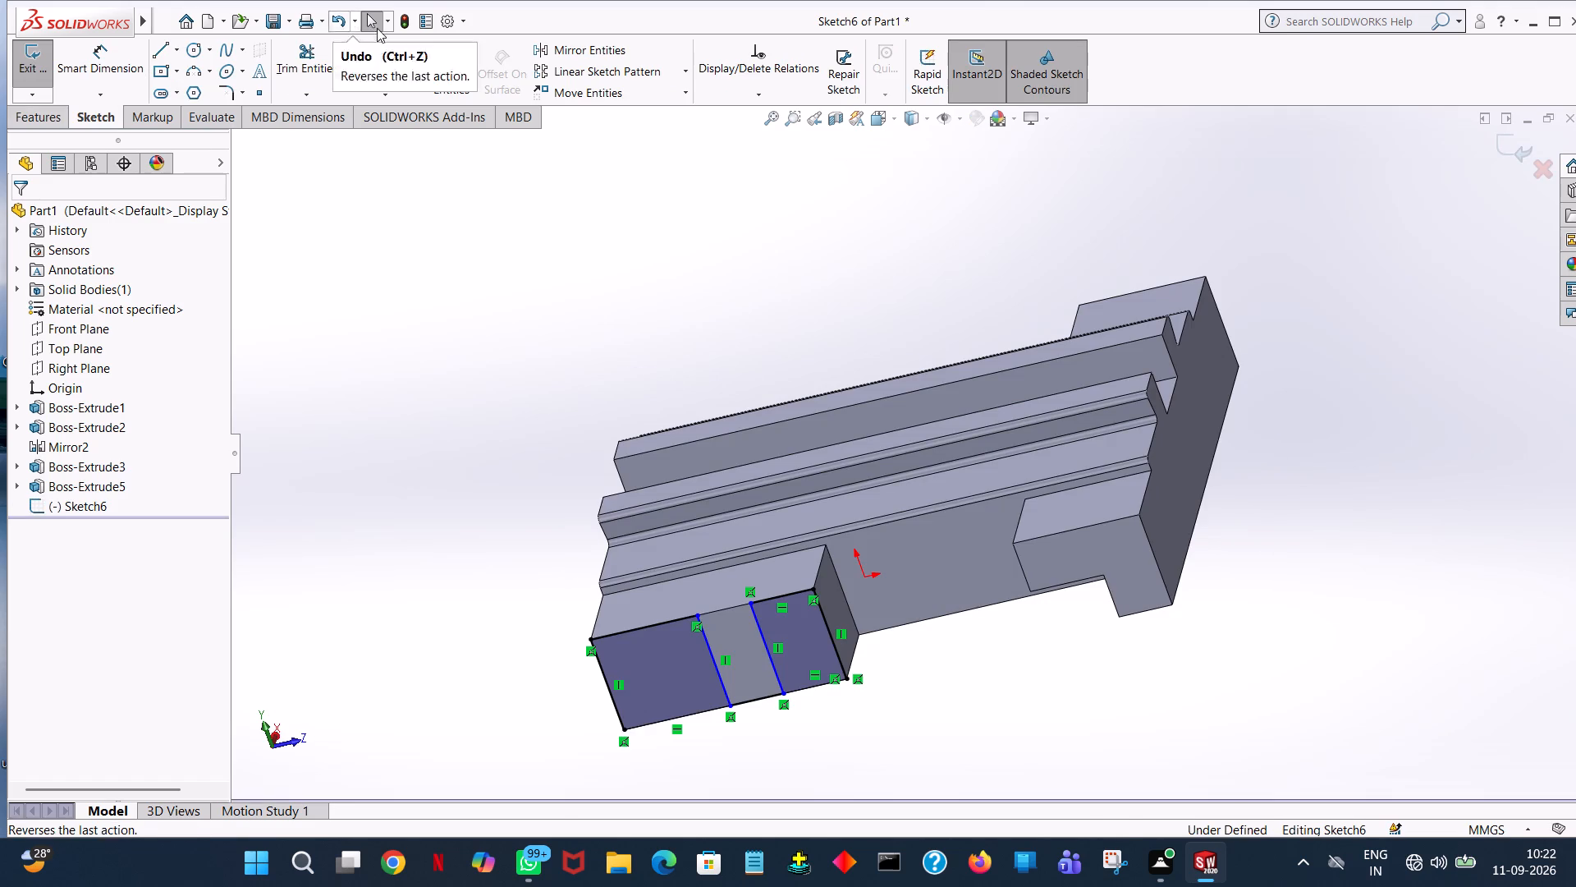
Trim away the sketch's front and rear vertical edge lines and both lines along the face's upper edge.
middle_click_drag(356, 287, 346, 115)
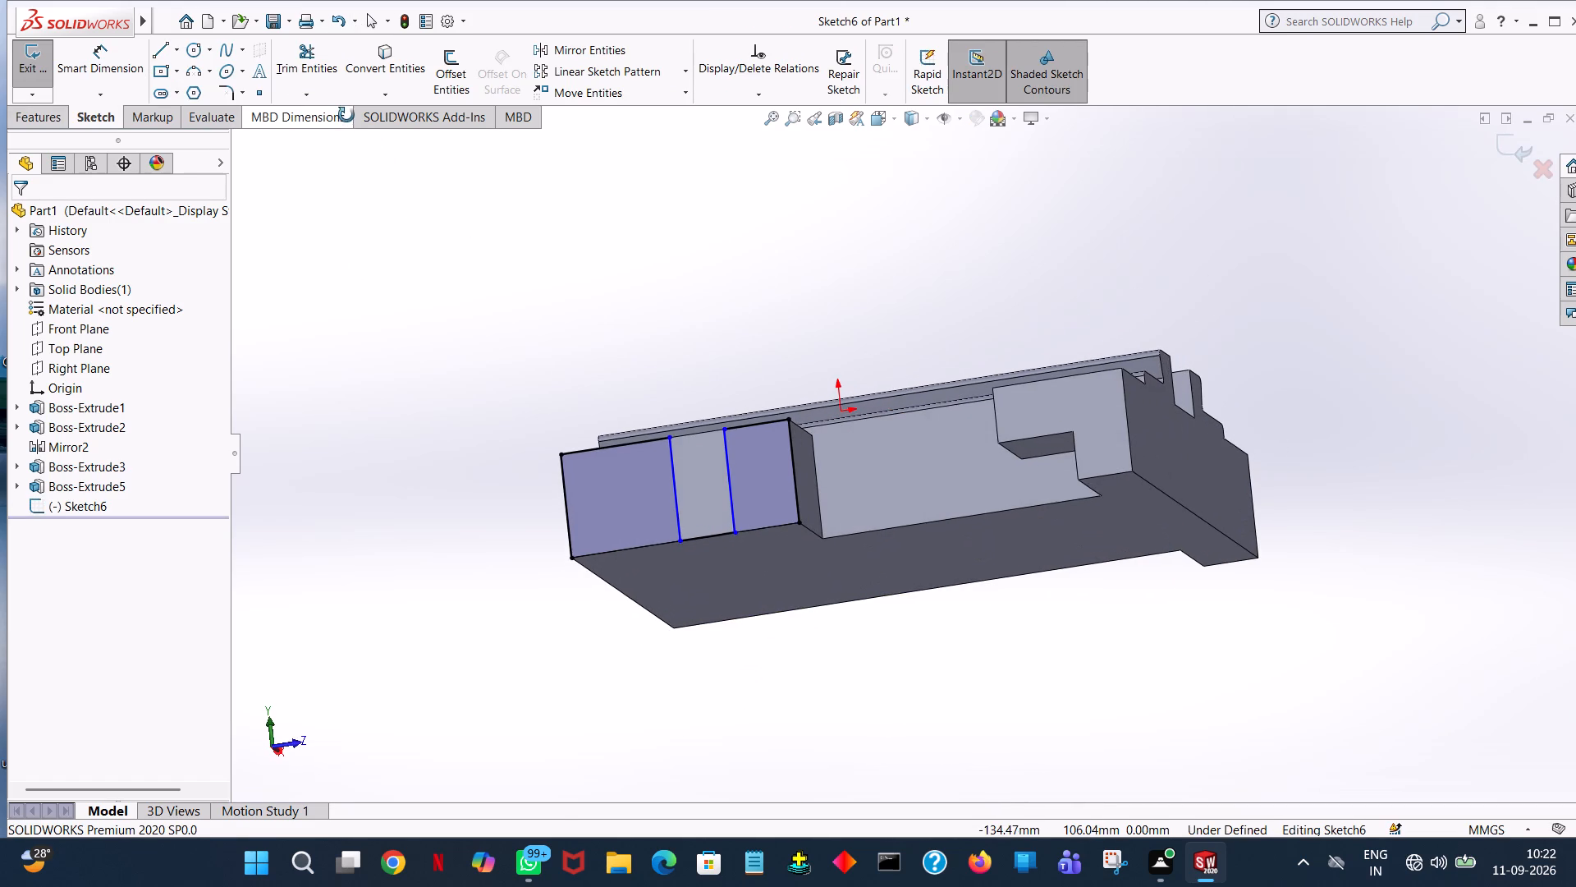
middle_click_drag(346, 115, 346, 113)
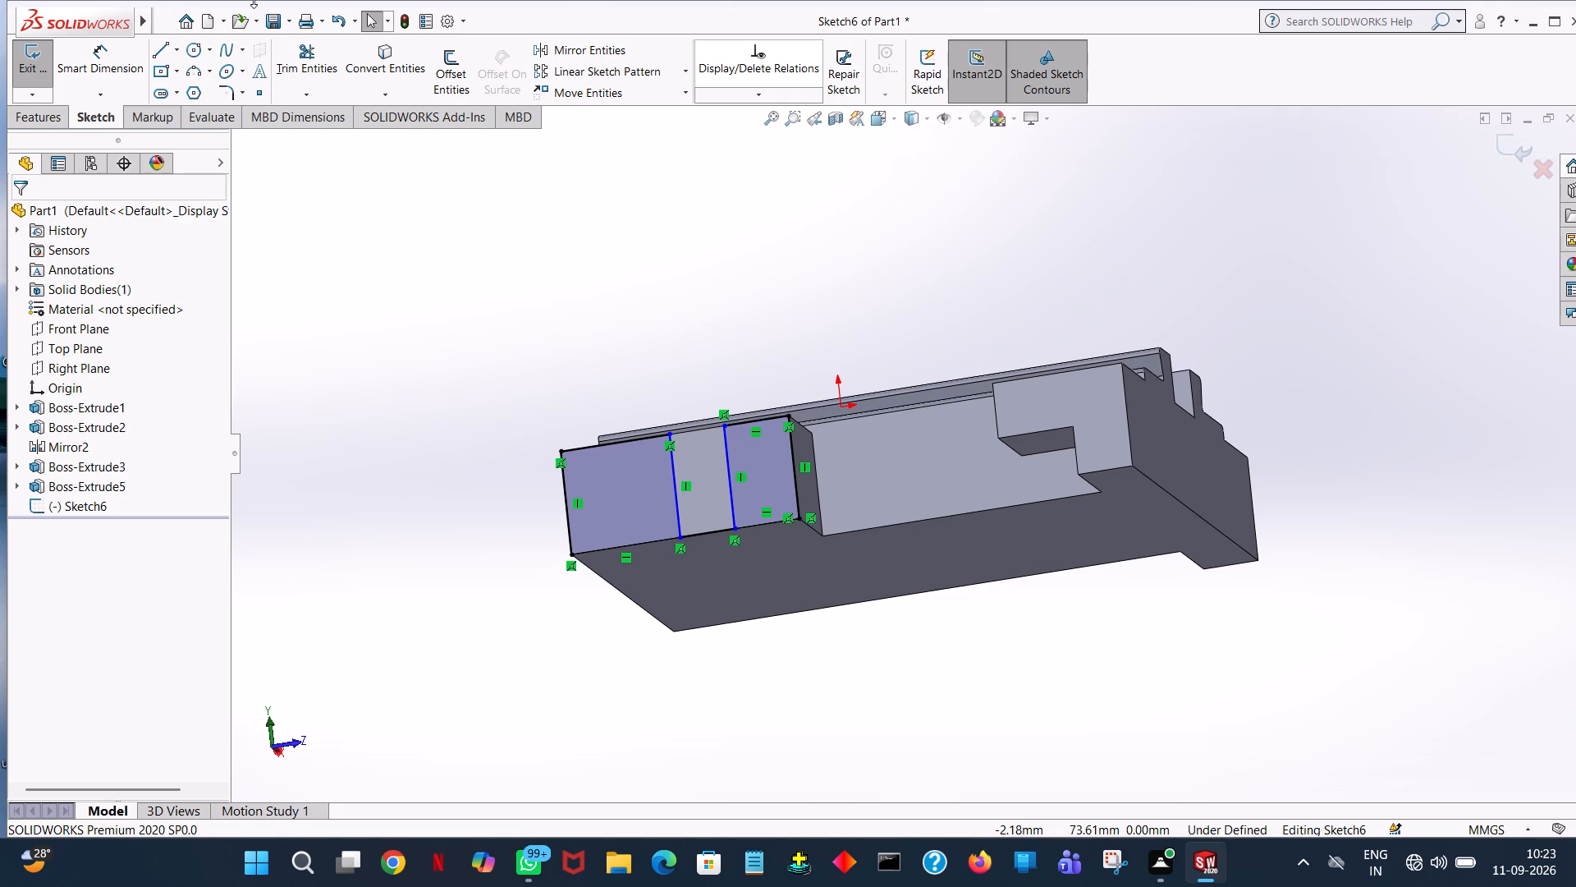
right_click_drag(0, 19, 0, 27)
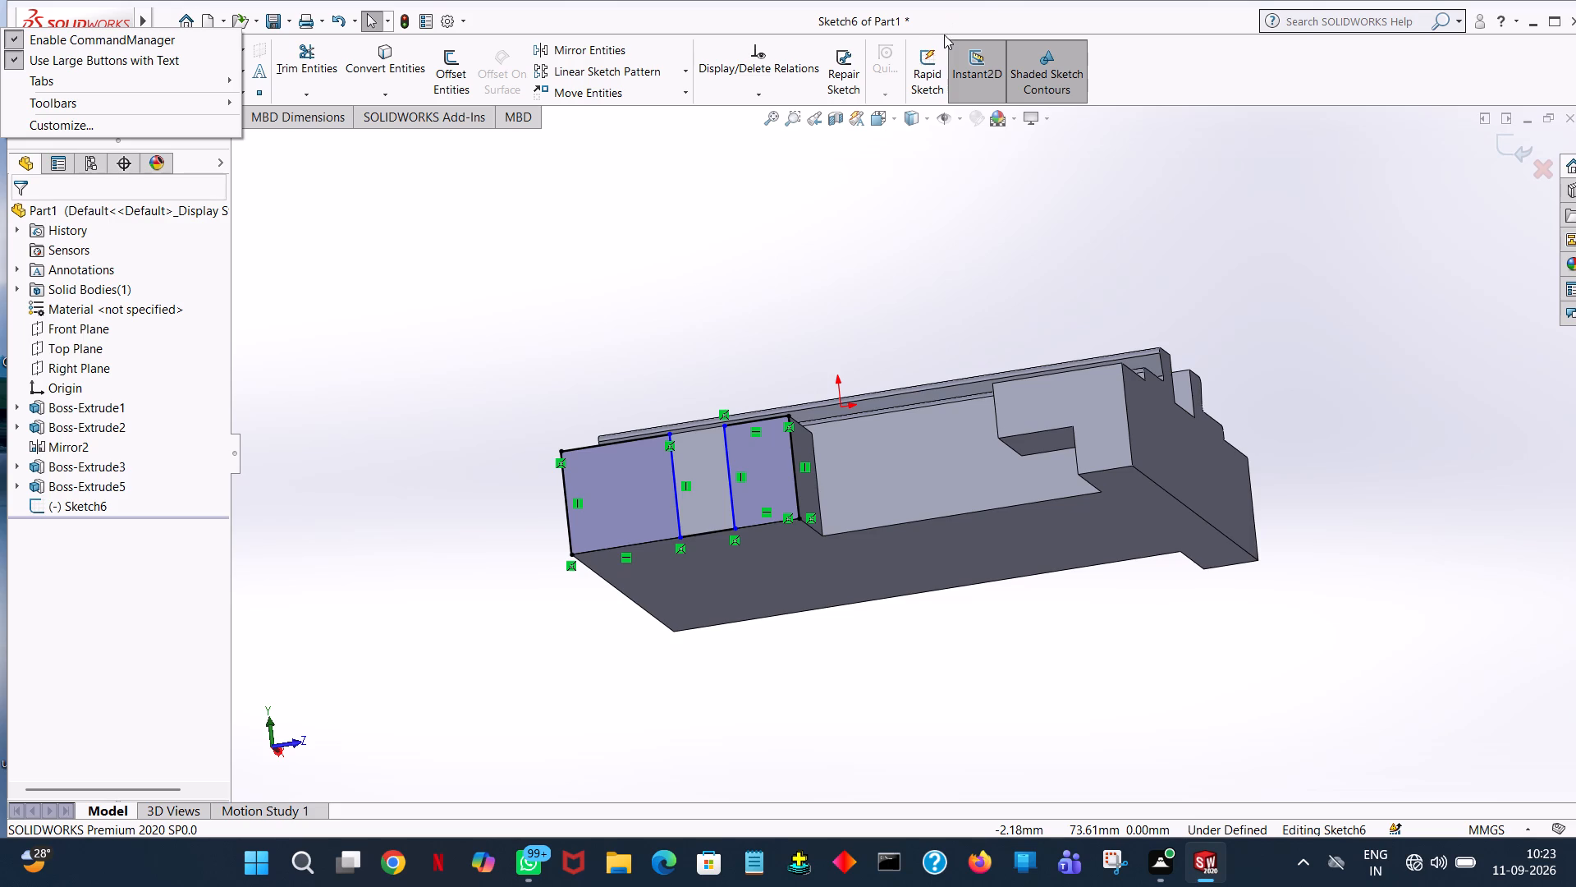
left_click(317, 60)
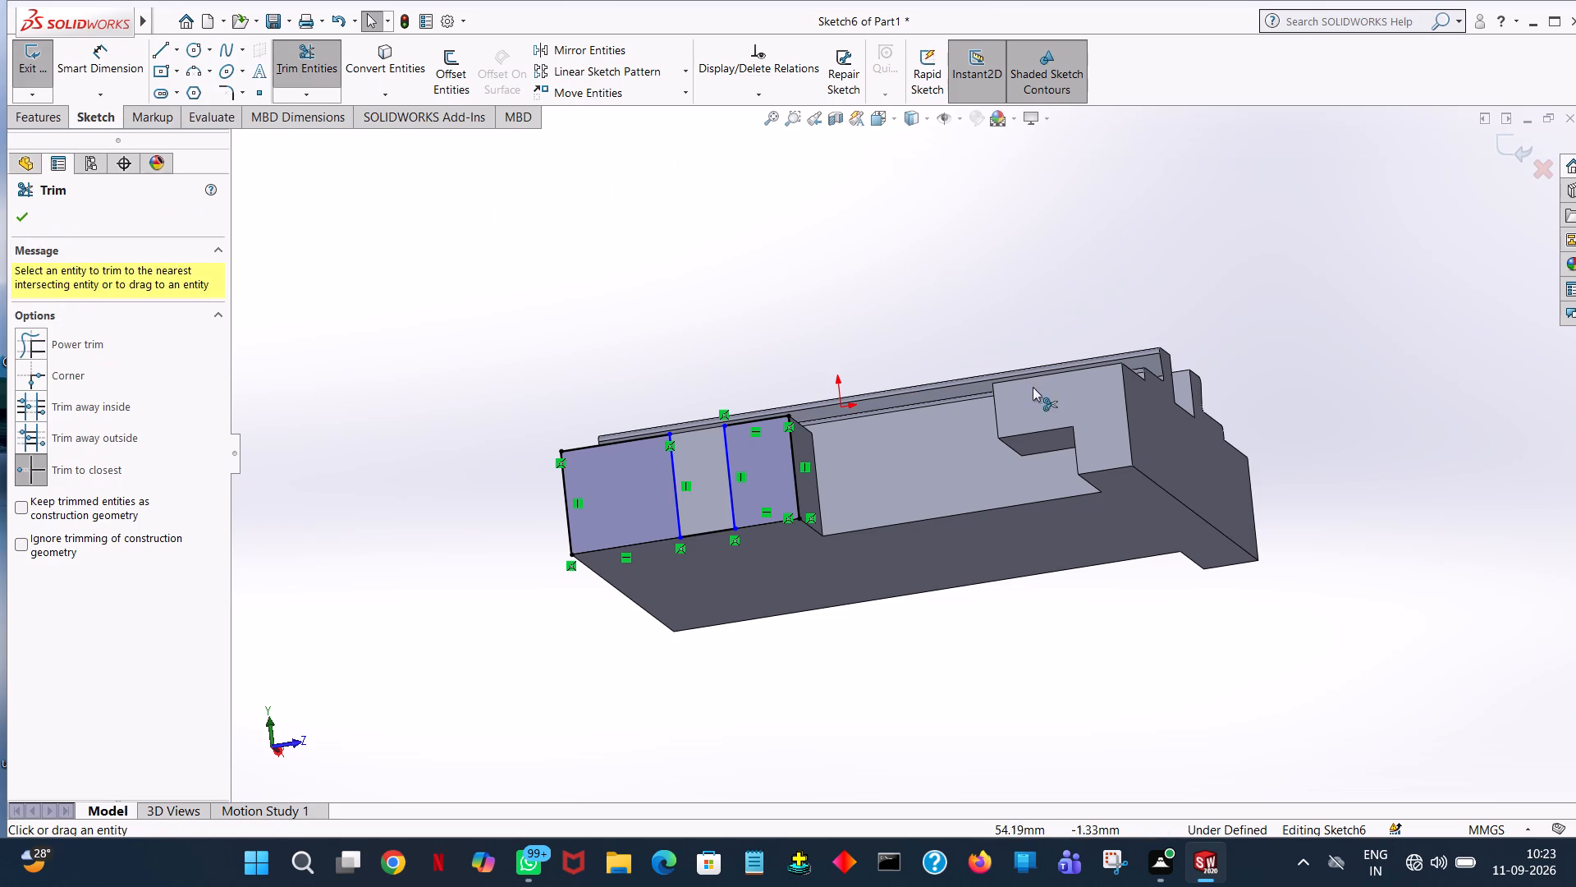
left_click(796, 462)
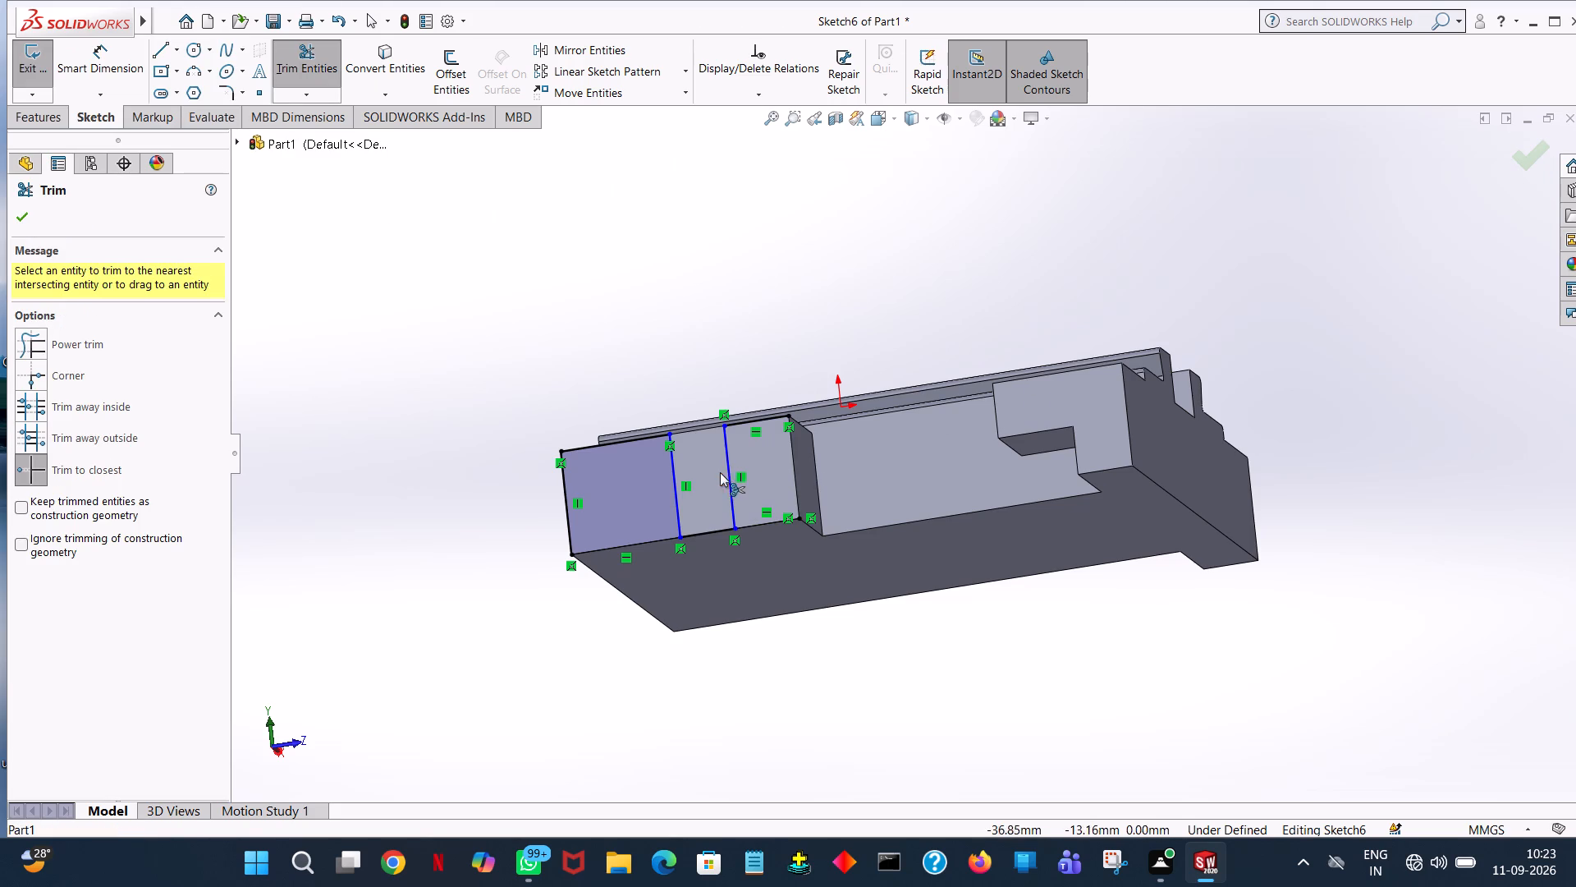
left_click(758, 416)
left_click(632, 438)
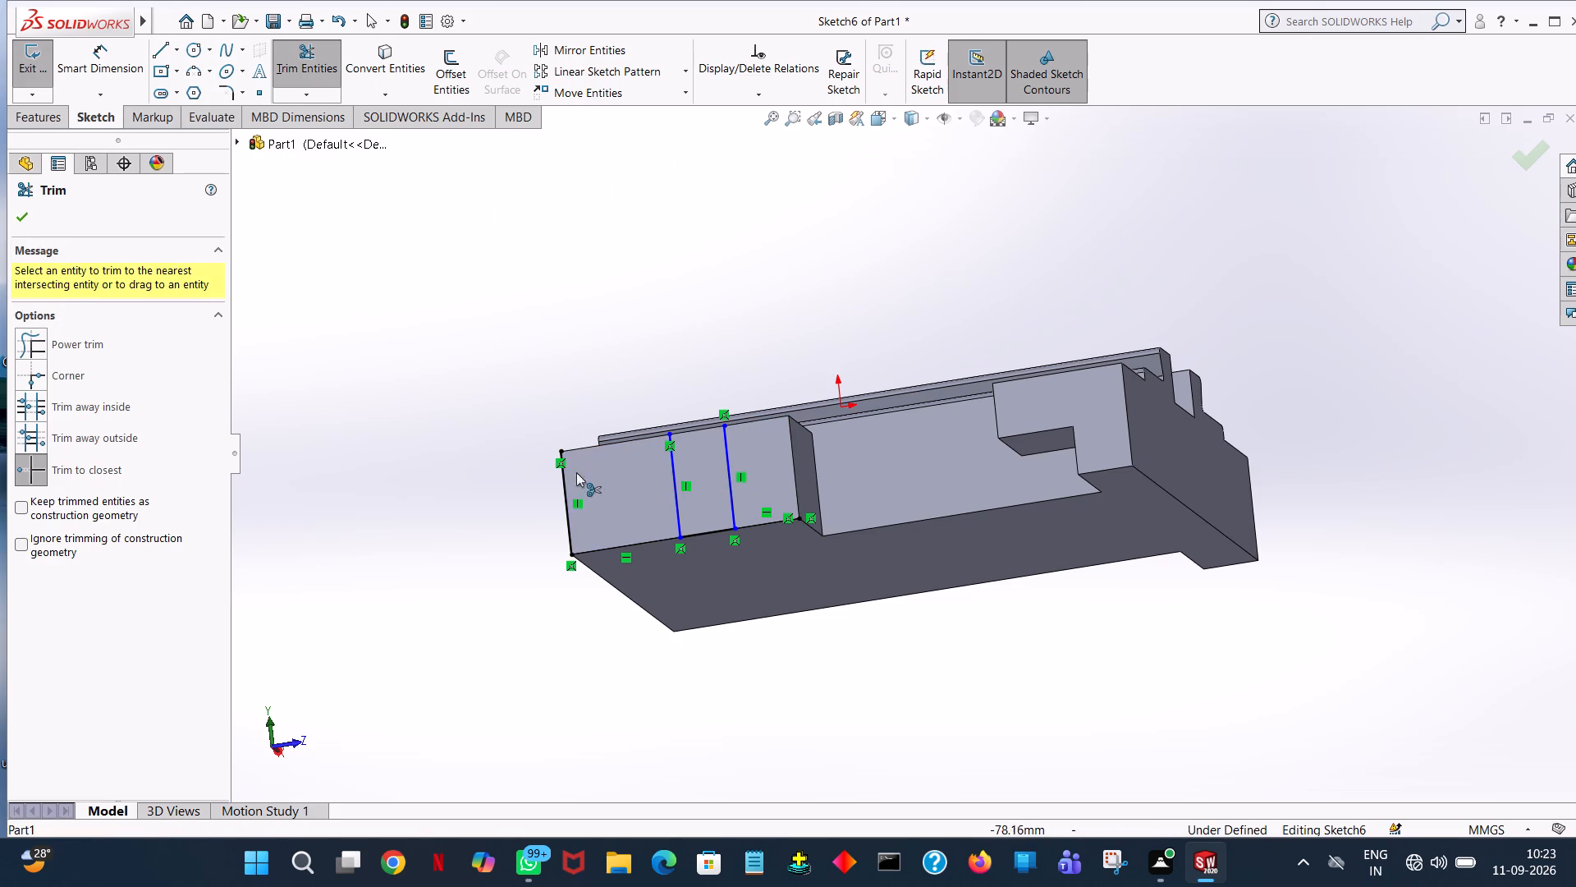
left_click(566, 494)
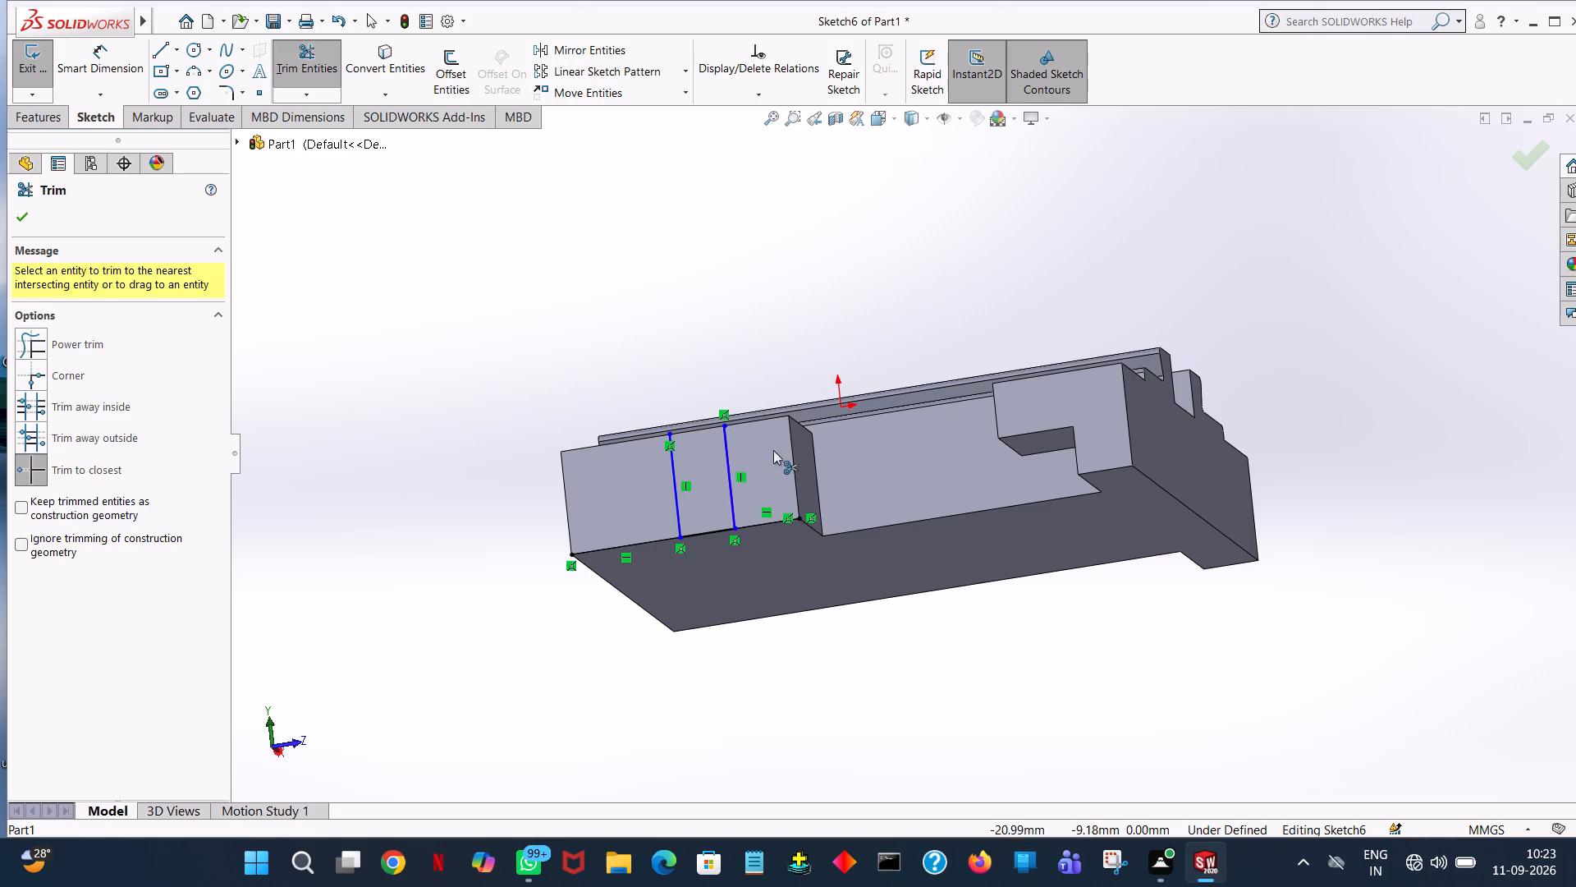
left_click(16, 224)
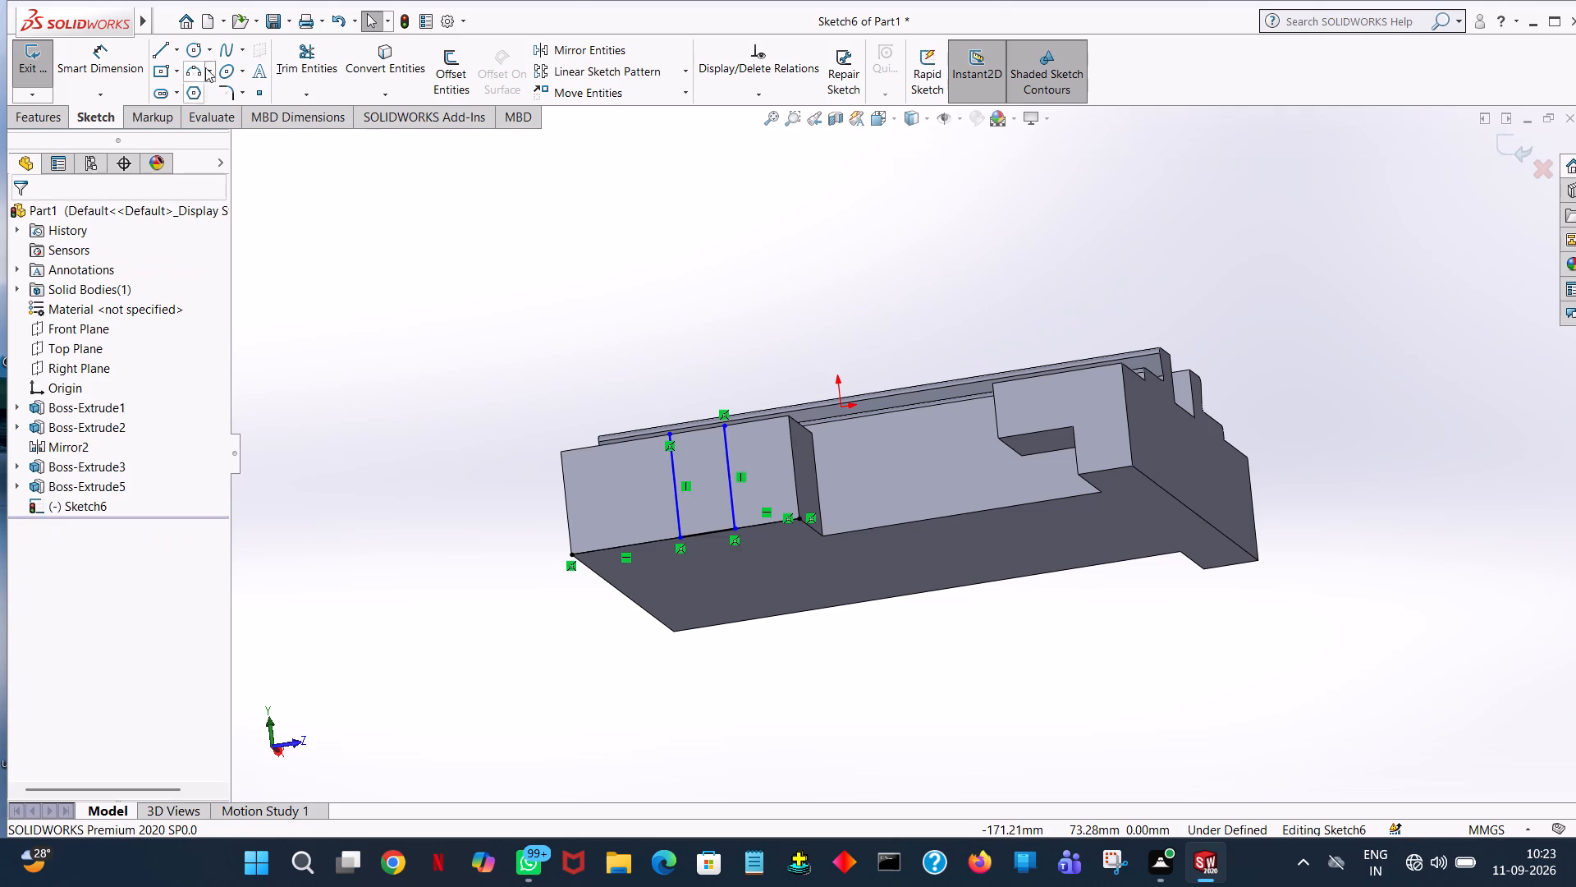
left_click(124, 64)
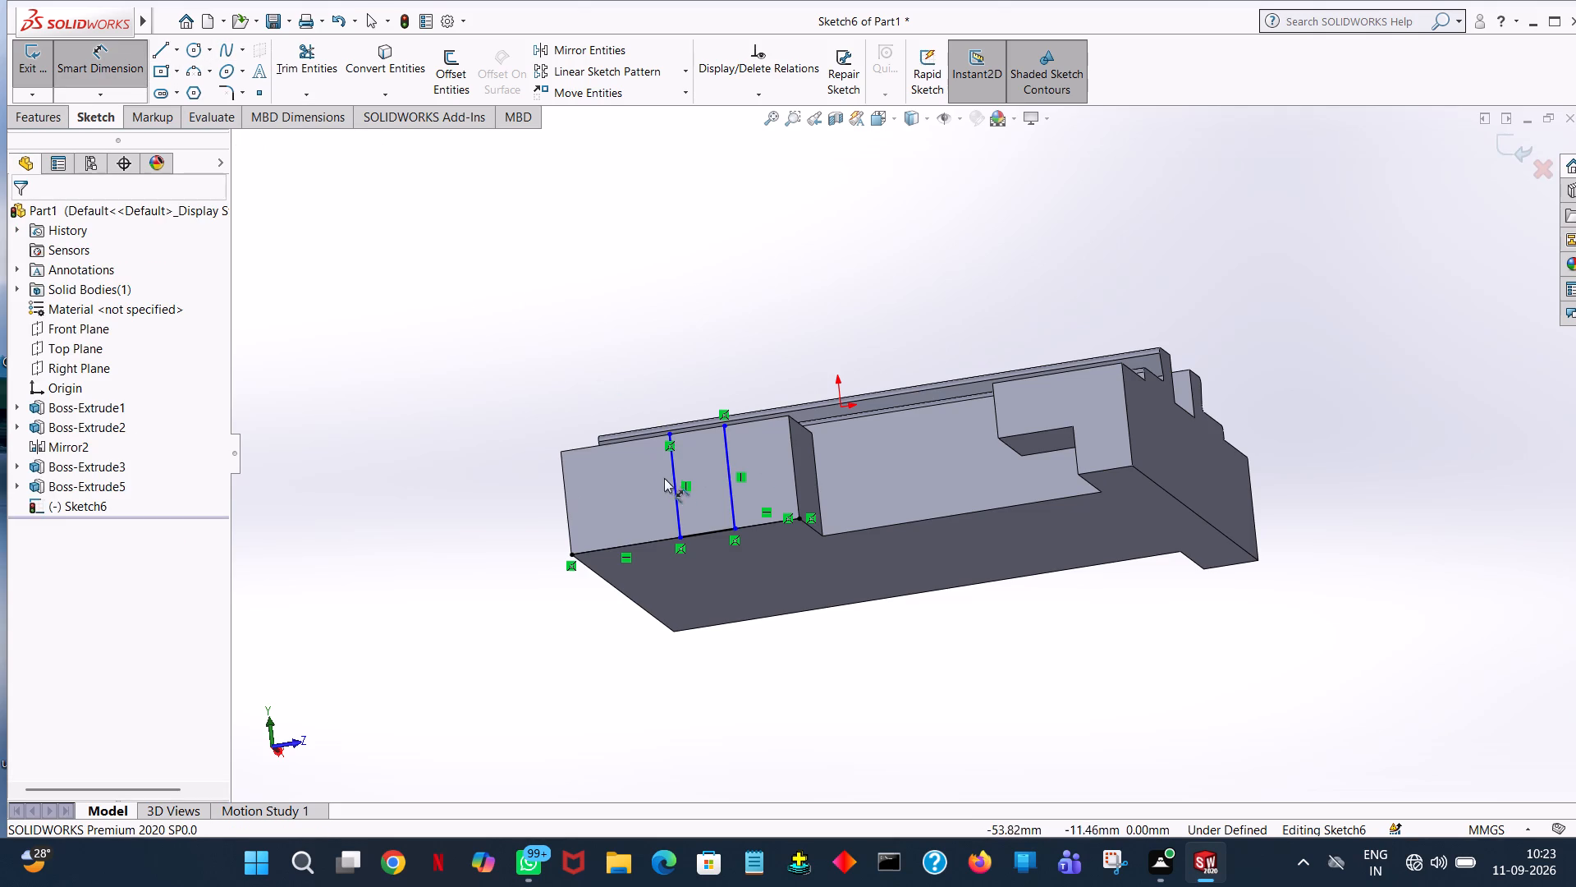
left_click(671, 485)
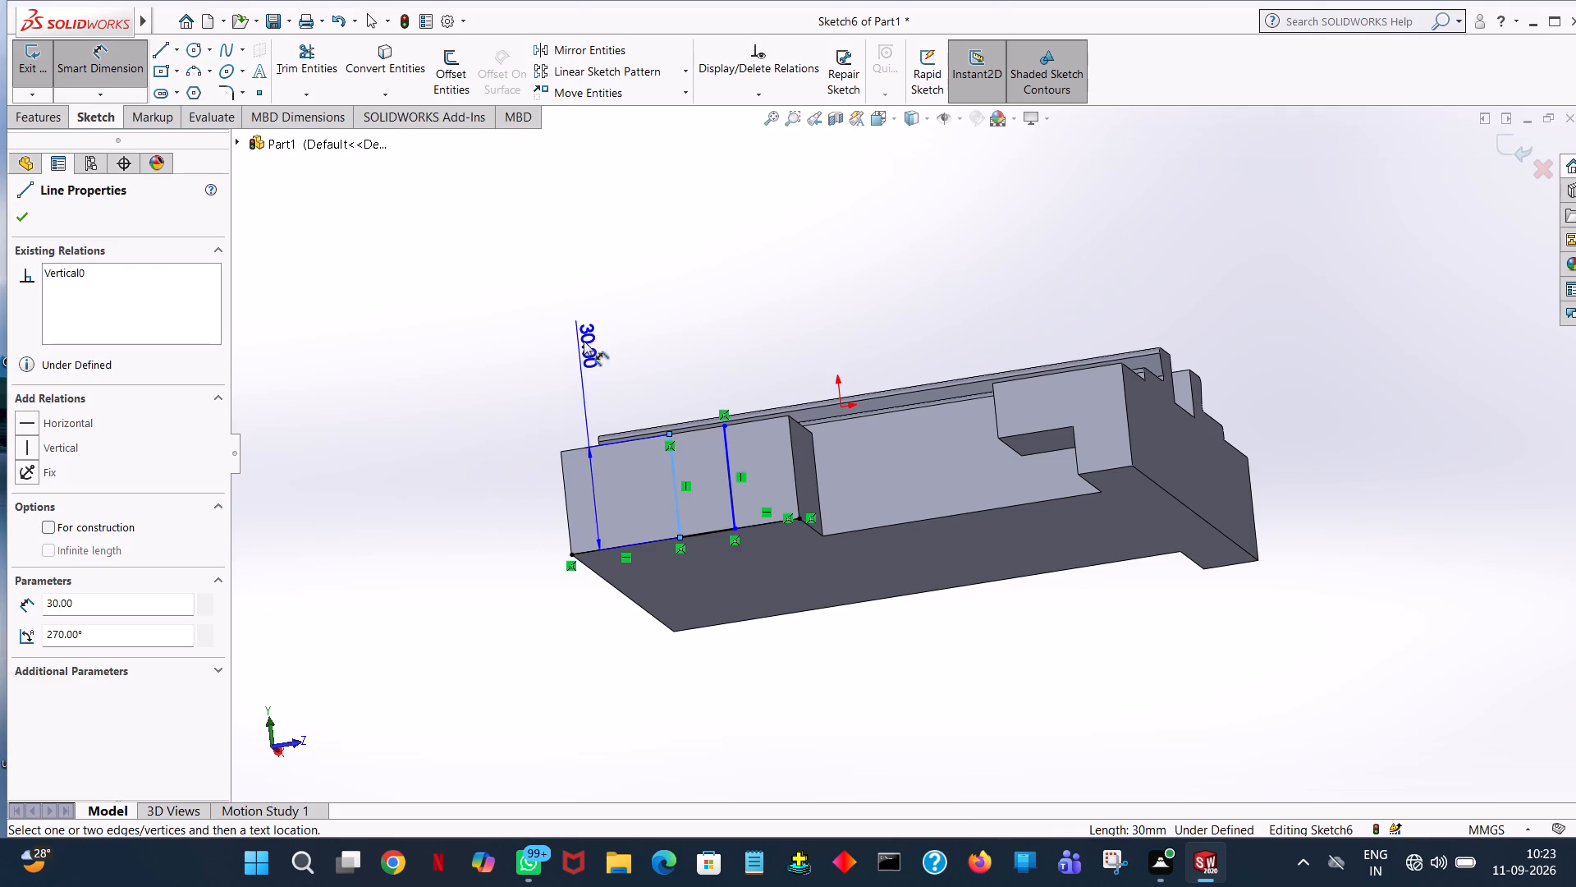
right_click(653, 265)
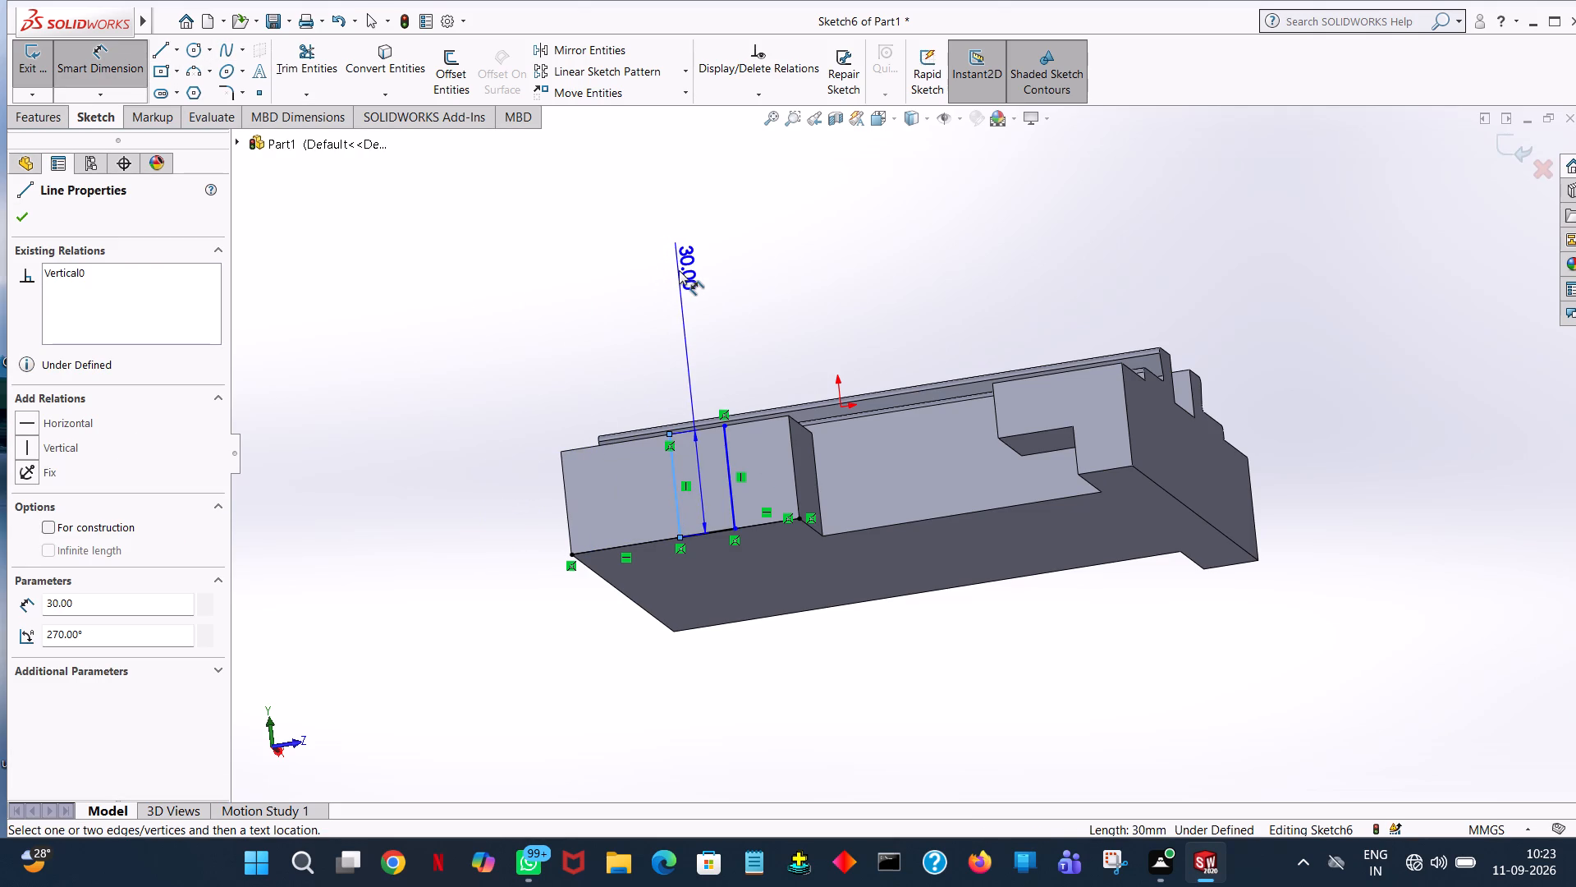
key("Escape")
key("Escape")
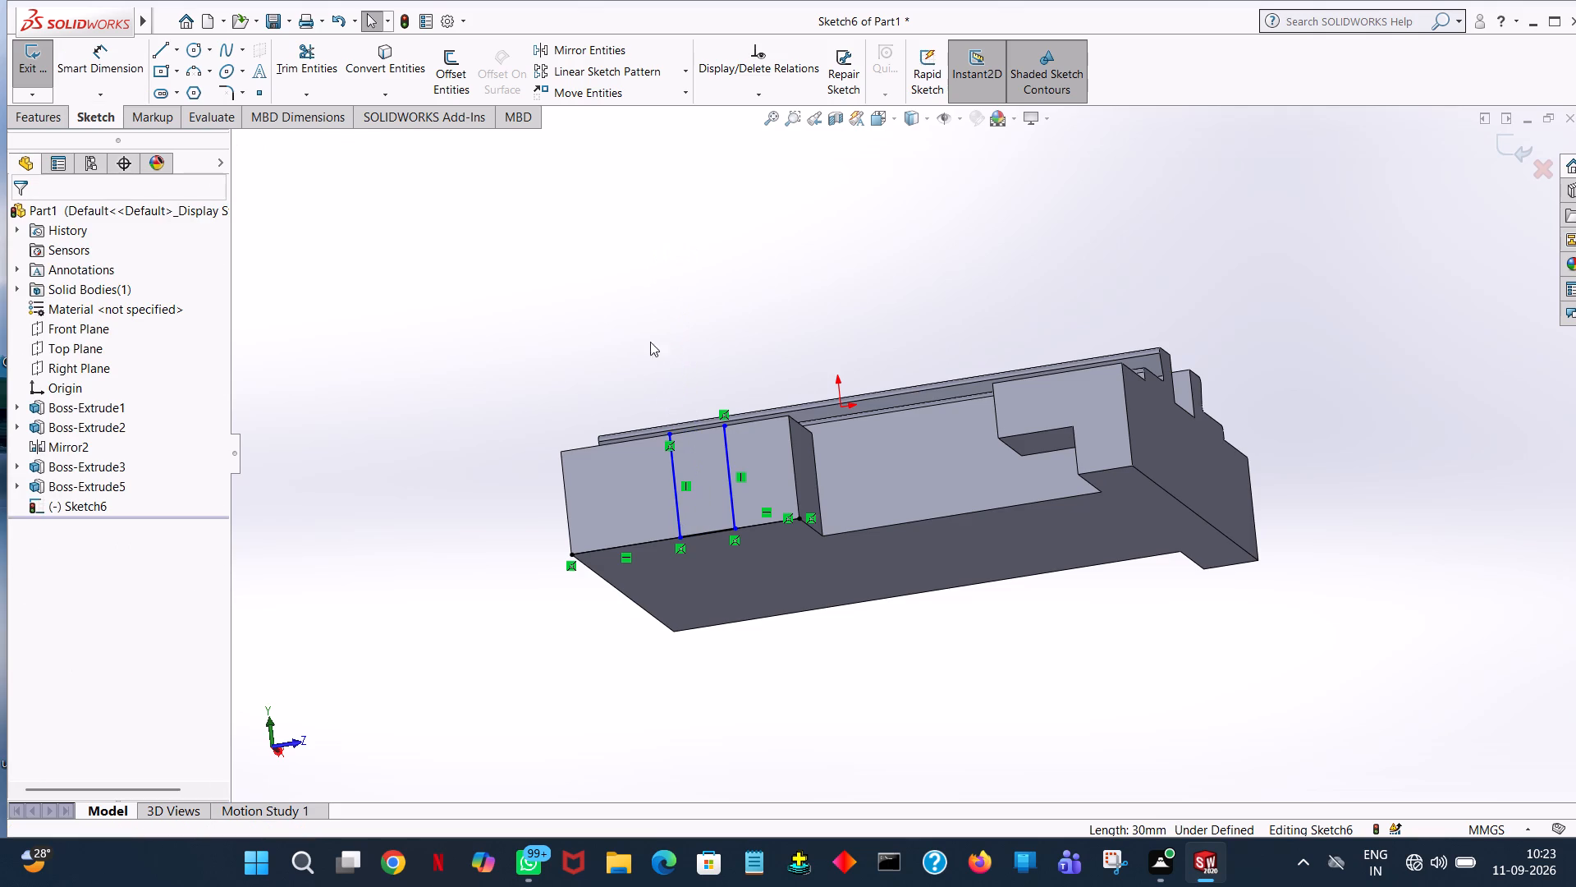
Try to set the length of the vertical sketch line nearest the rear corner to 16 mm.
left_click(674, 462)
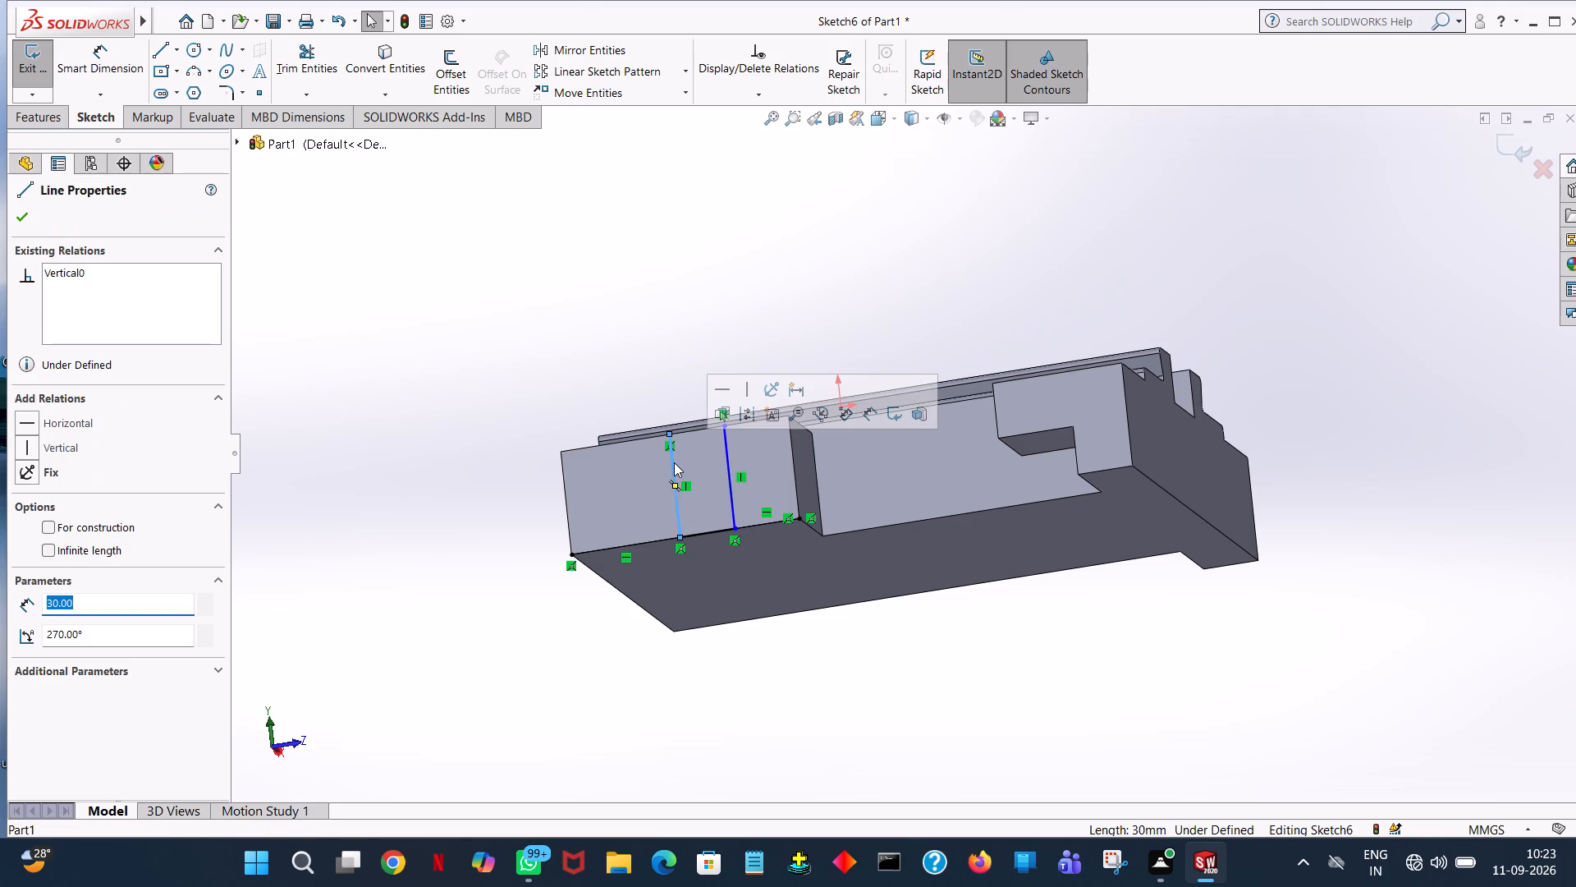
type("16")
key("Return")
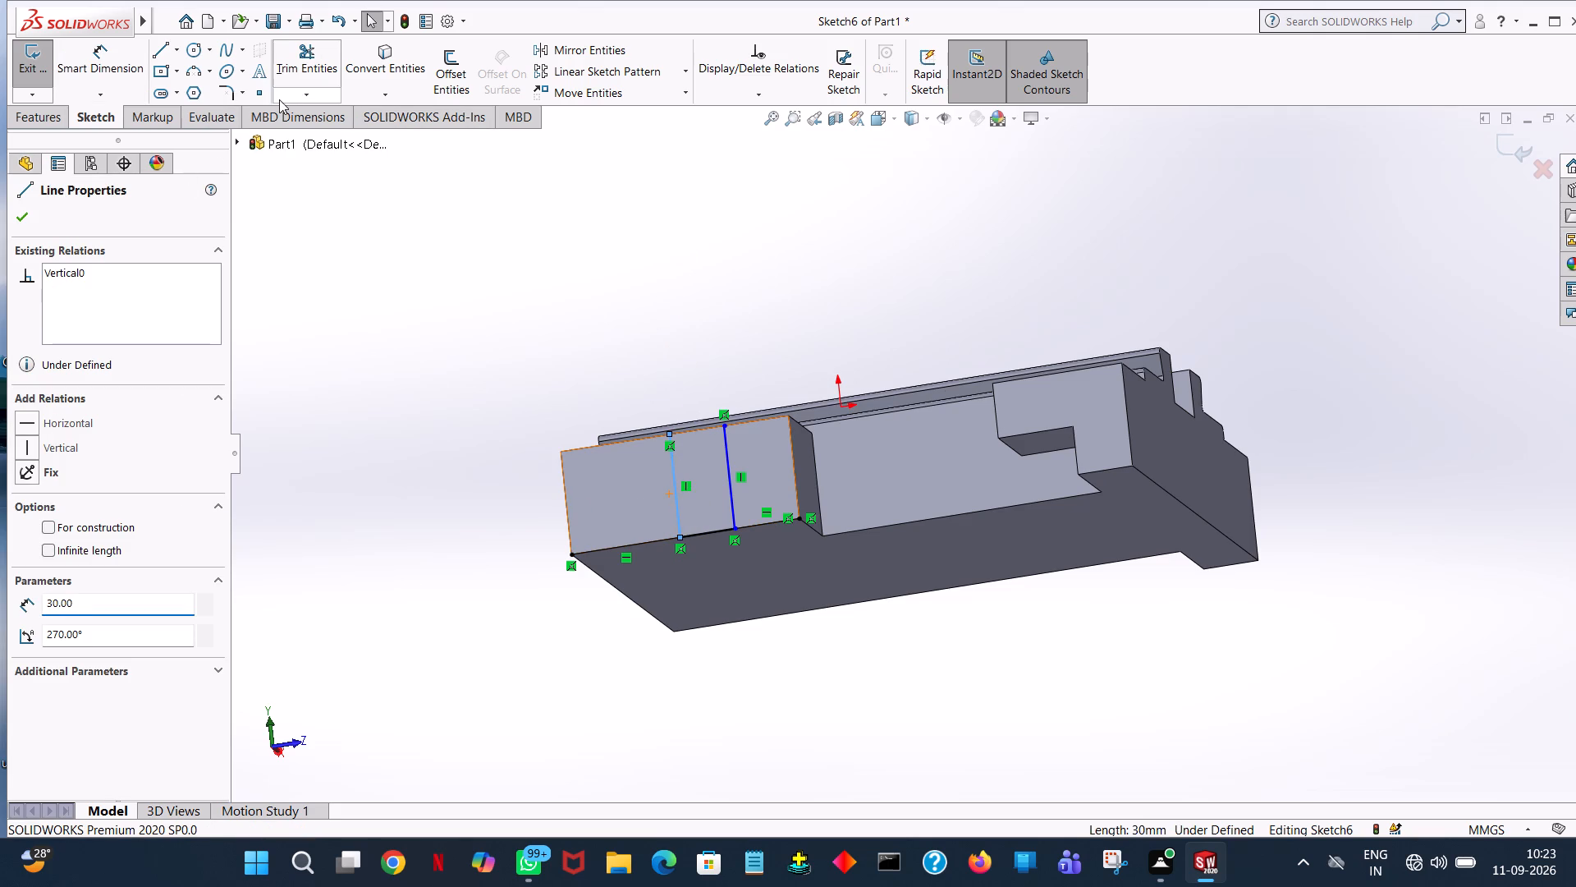
Trim away both vertical lines and all the remaining sketch lines along the face's lower edge.
left_click(291, 70)
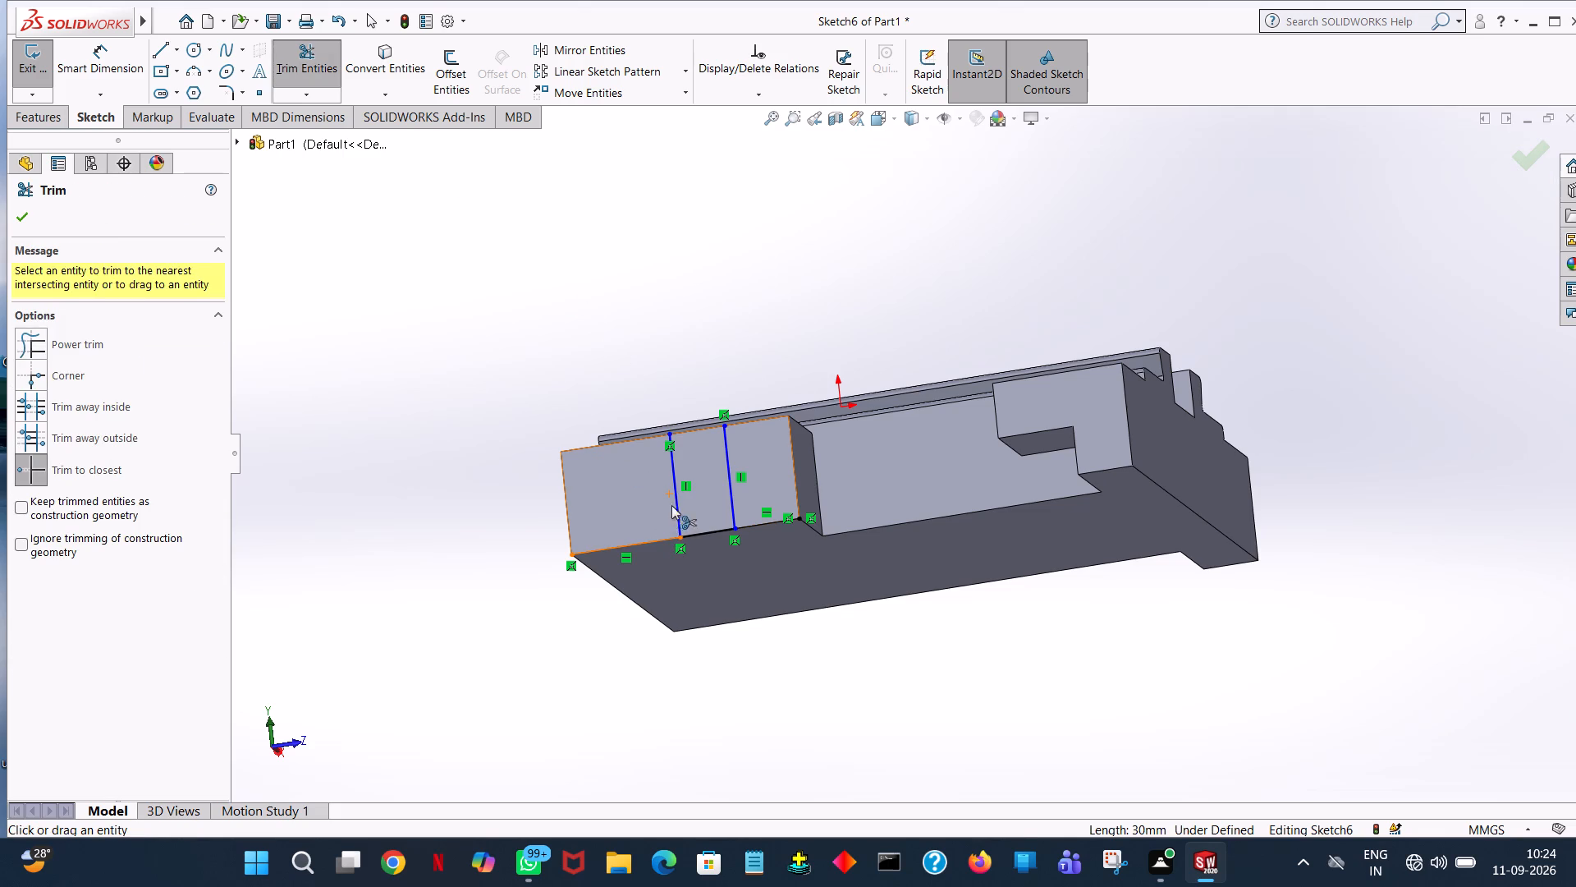
left_click(680, 503)
left_click(733, 485)
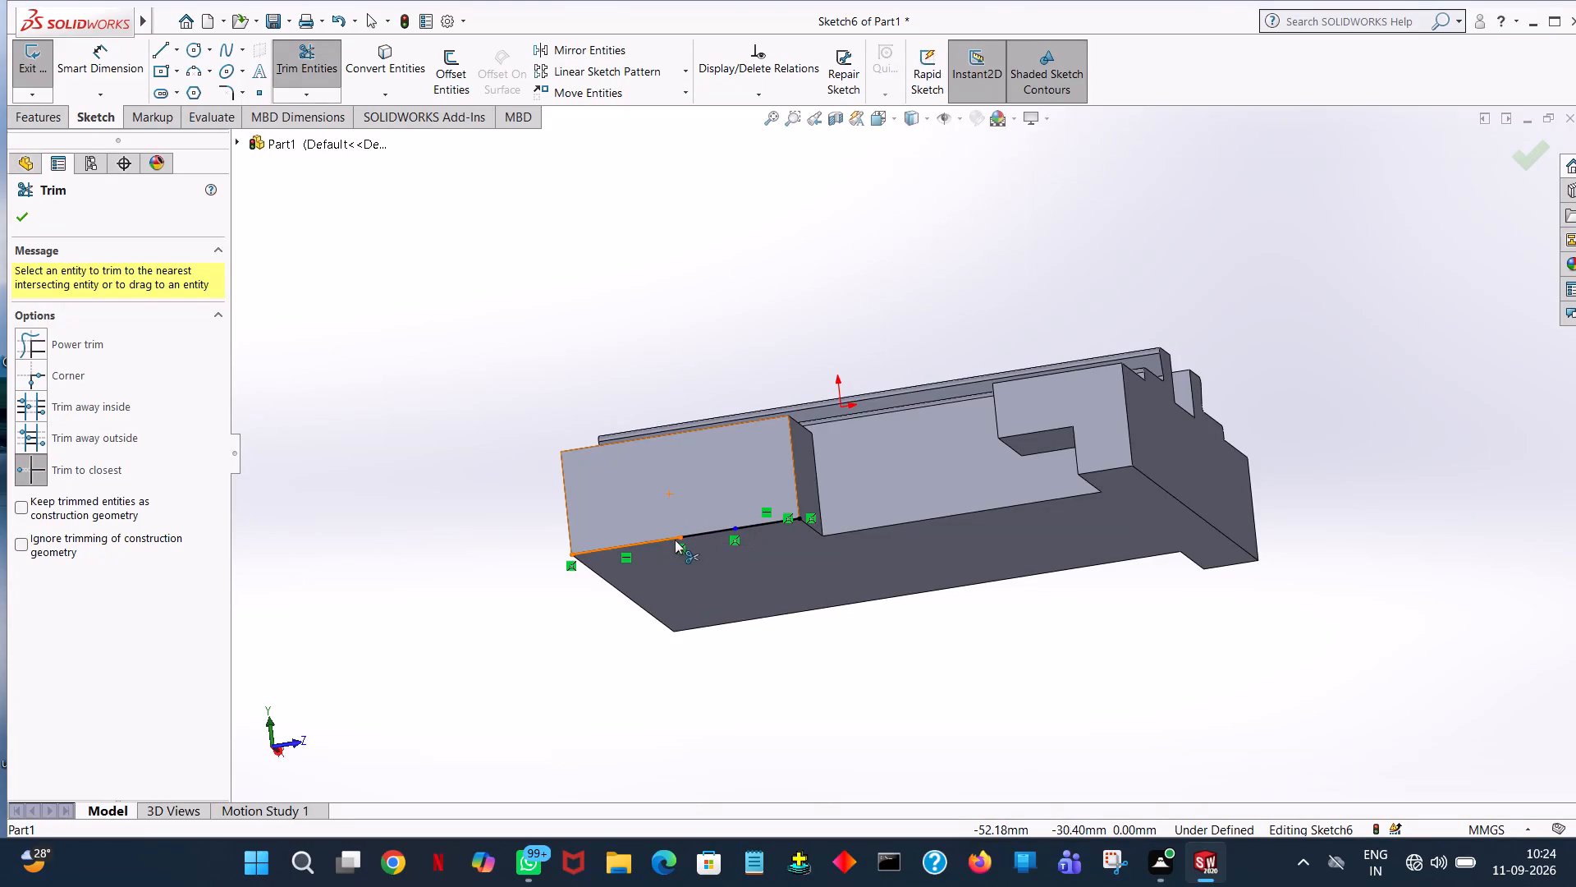
left_click(648, 541)
left_click(706, 535)
left_click(754, 528)
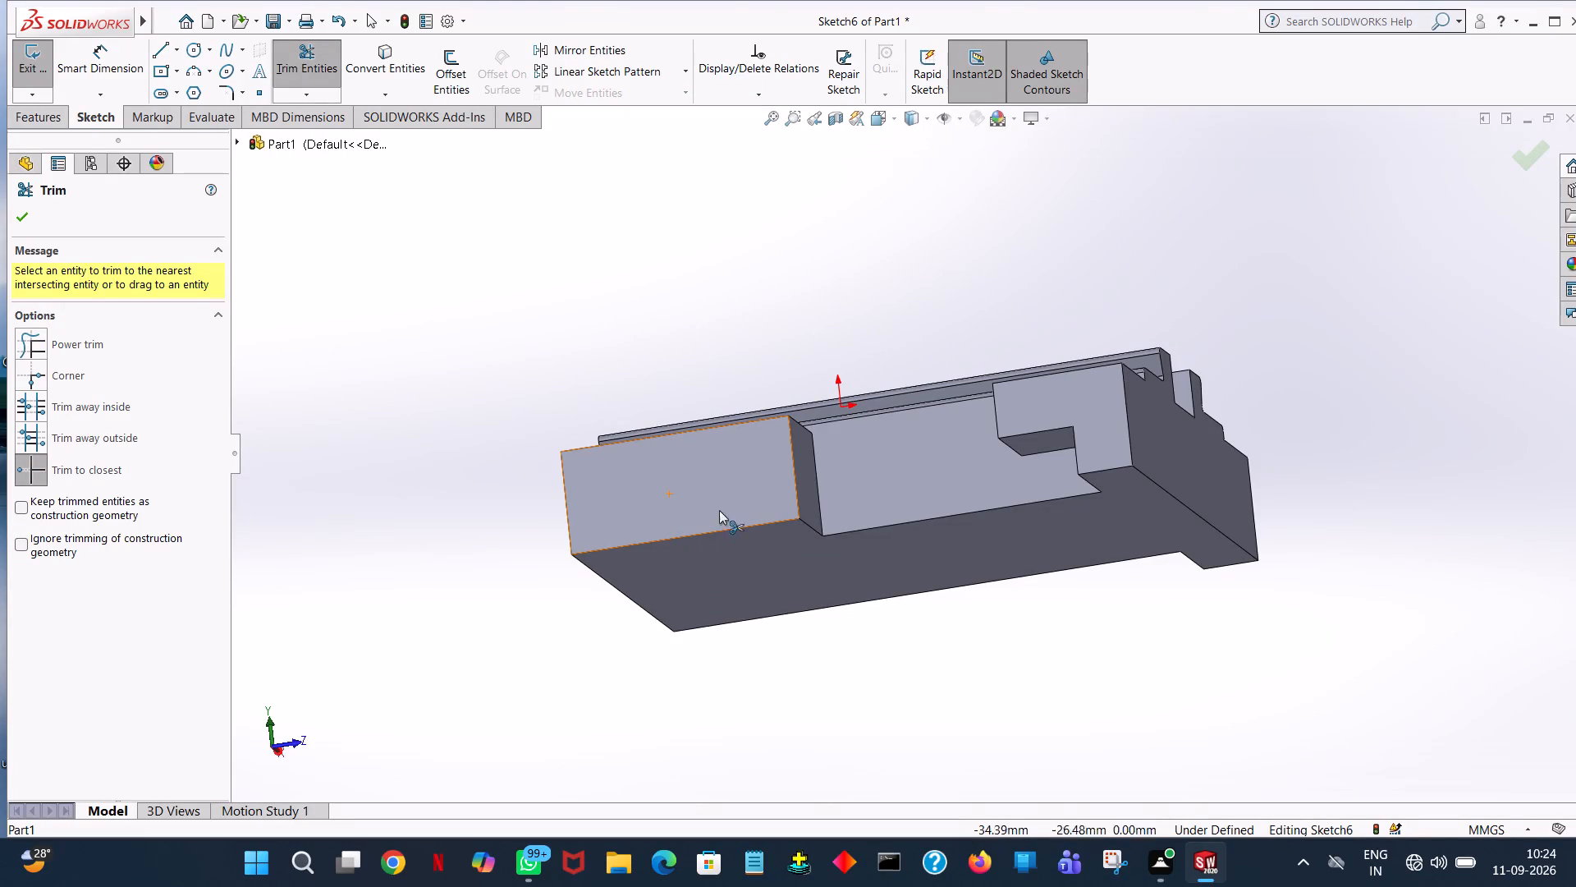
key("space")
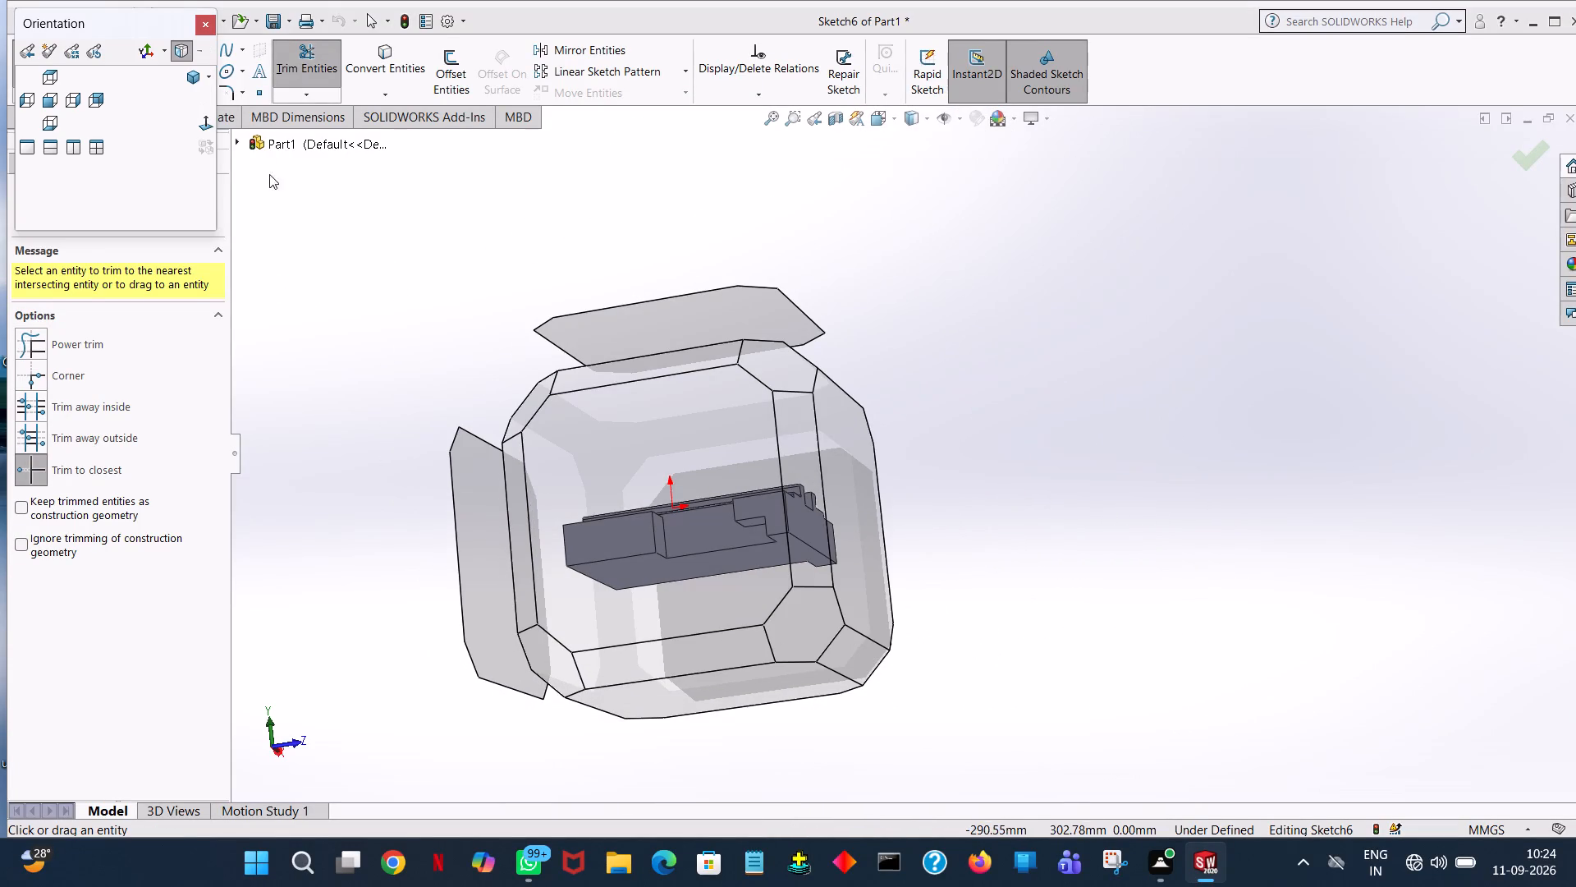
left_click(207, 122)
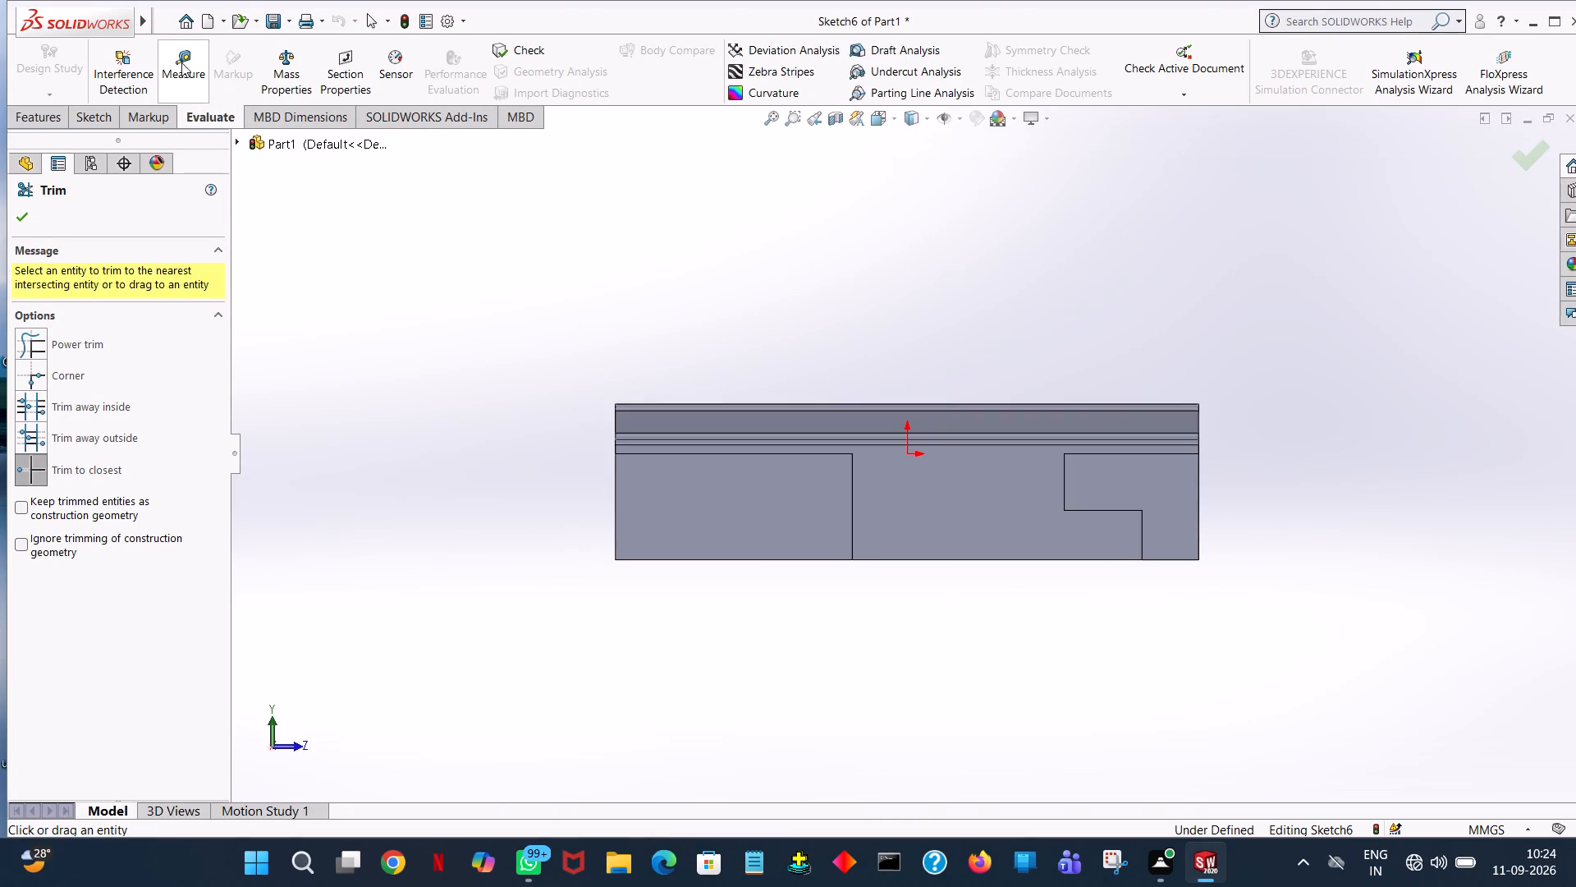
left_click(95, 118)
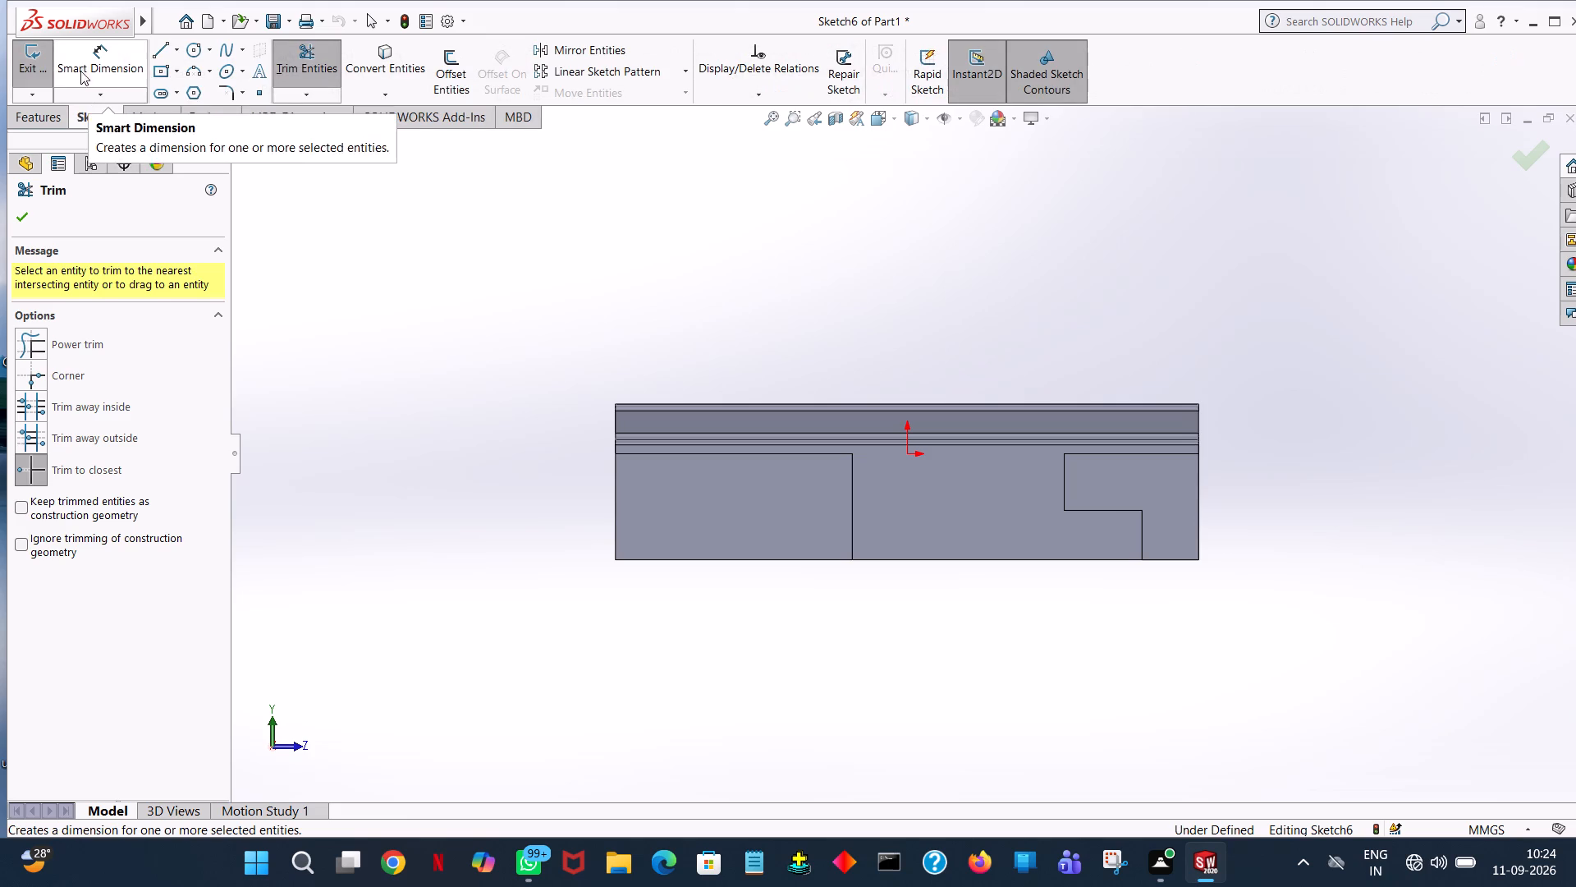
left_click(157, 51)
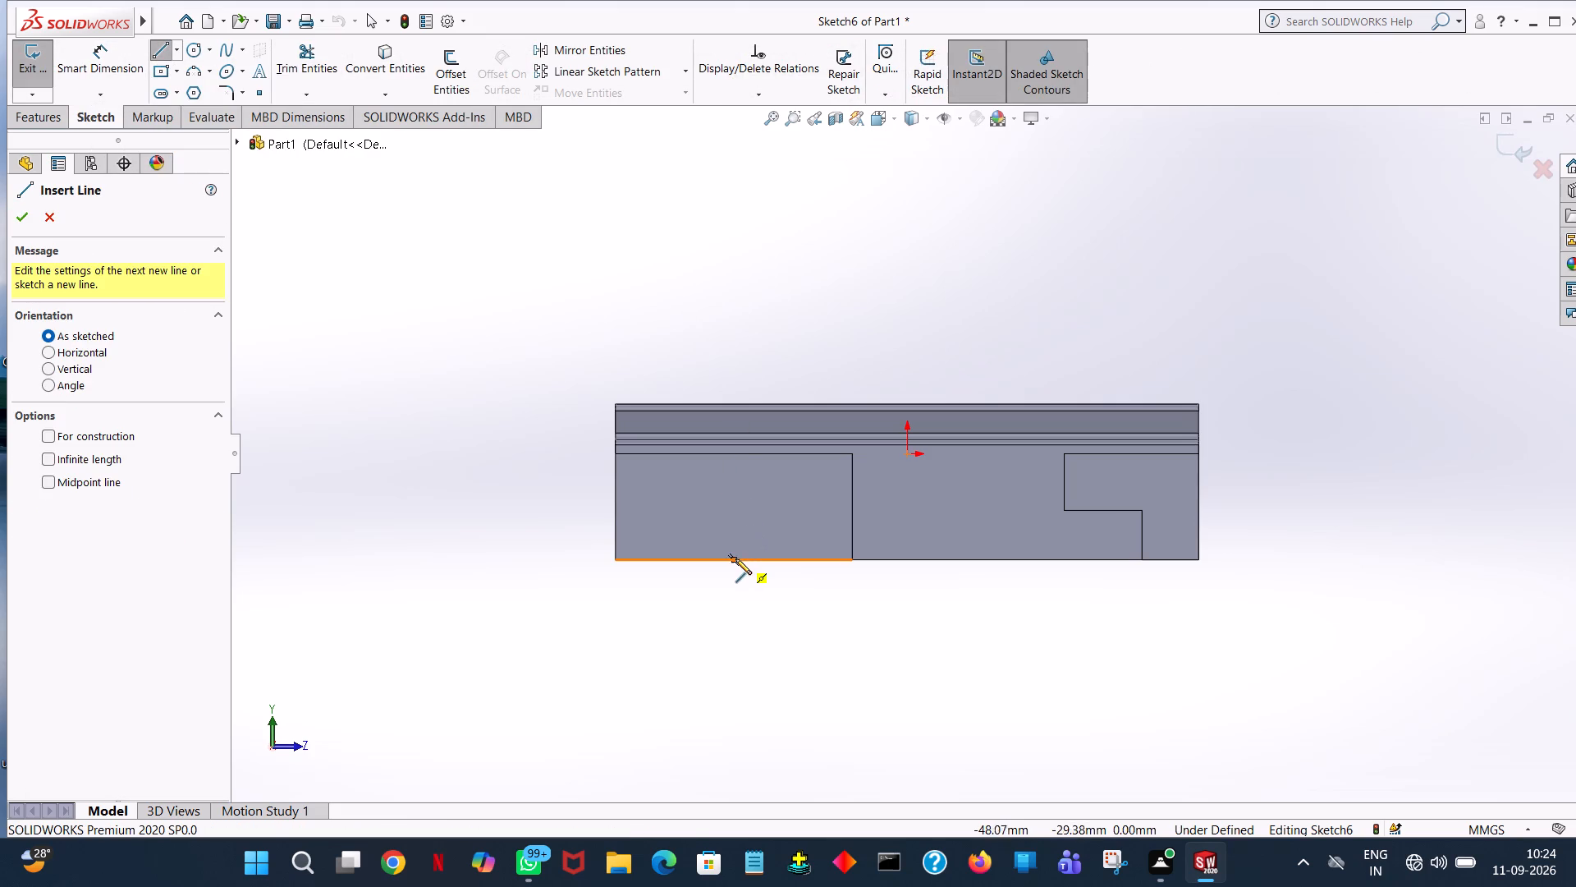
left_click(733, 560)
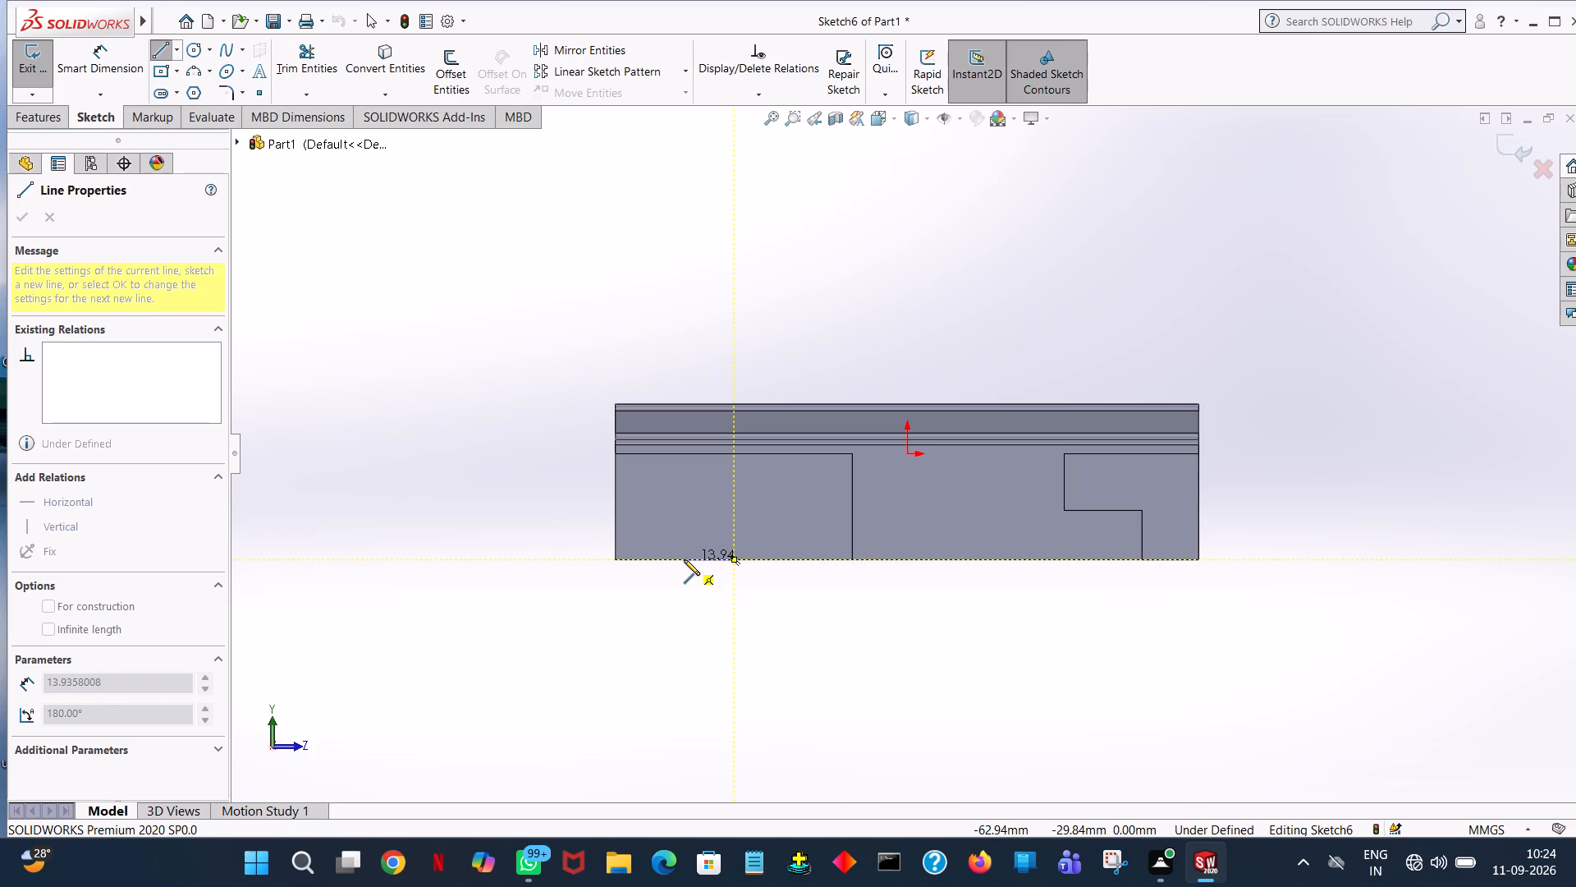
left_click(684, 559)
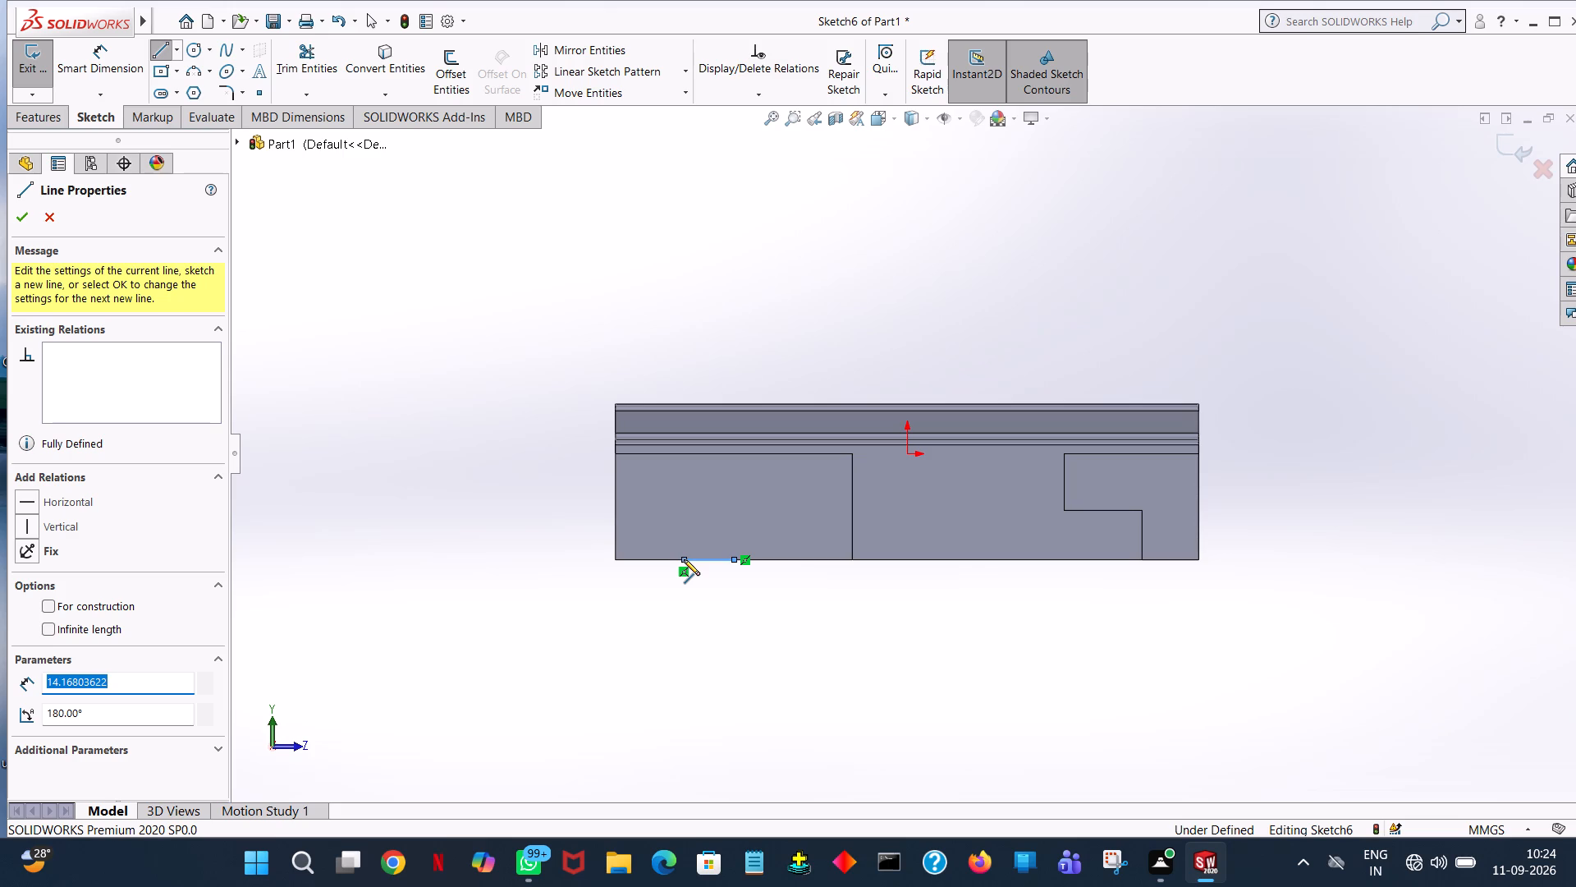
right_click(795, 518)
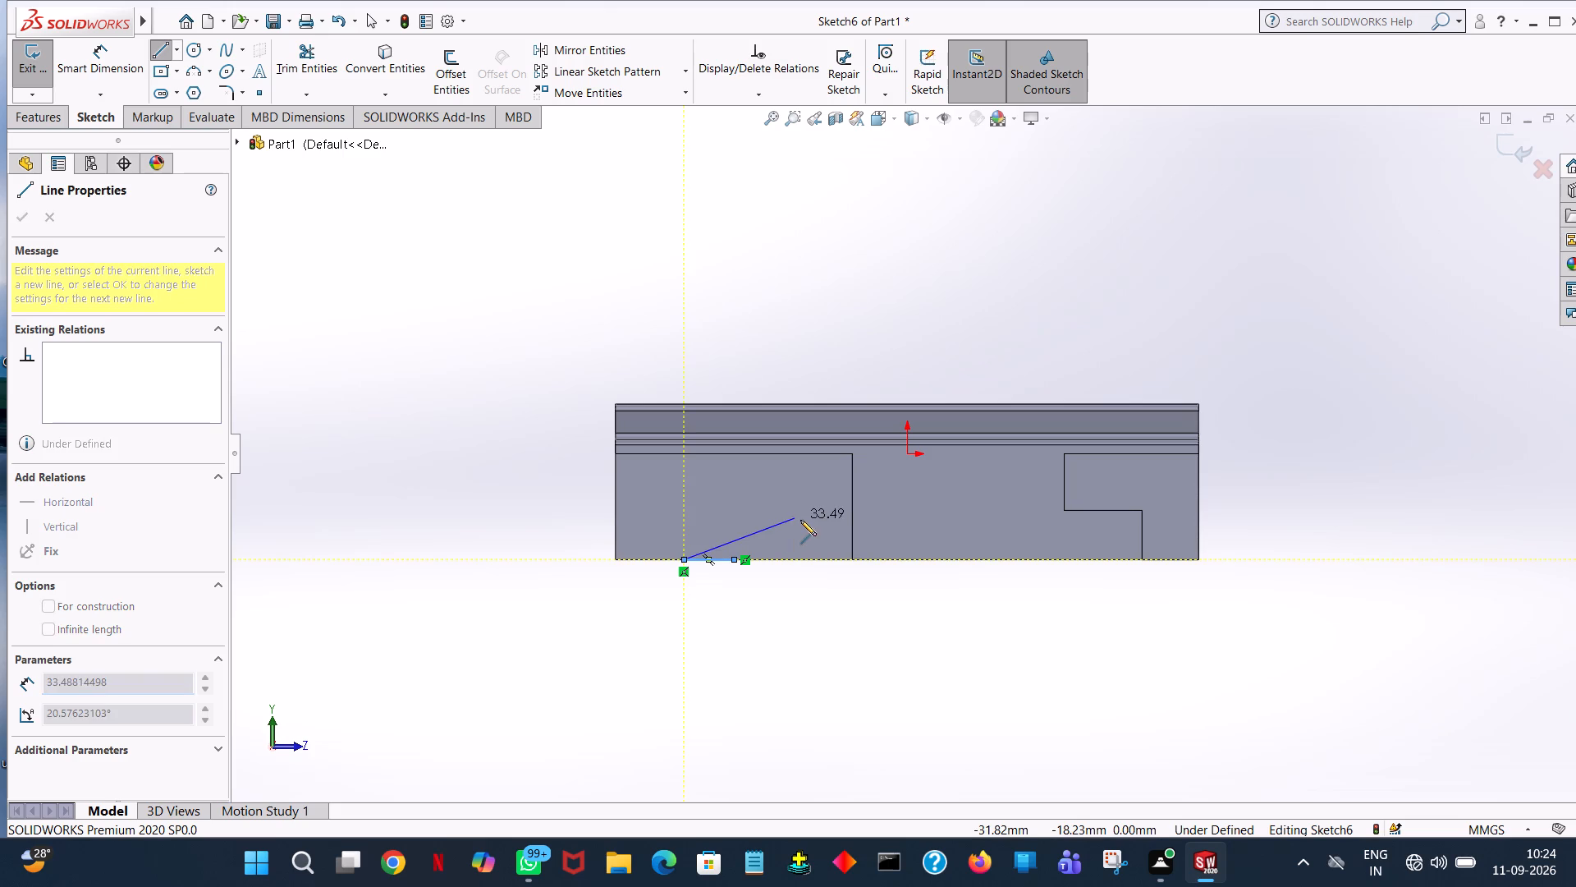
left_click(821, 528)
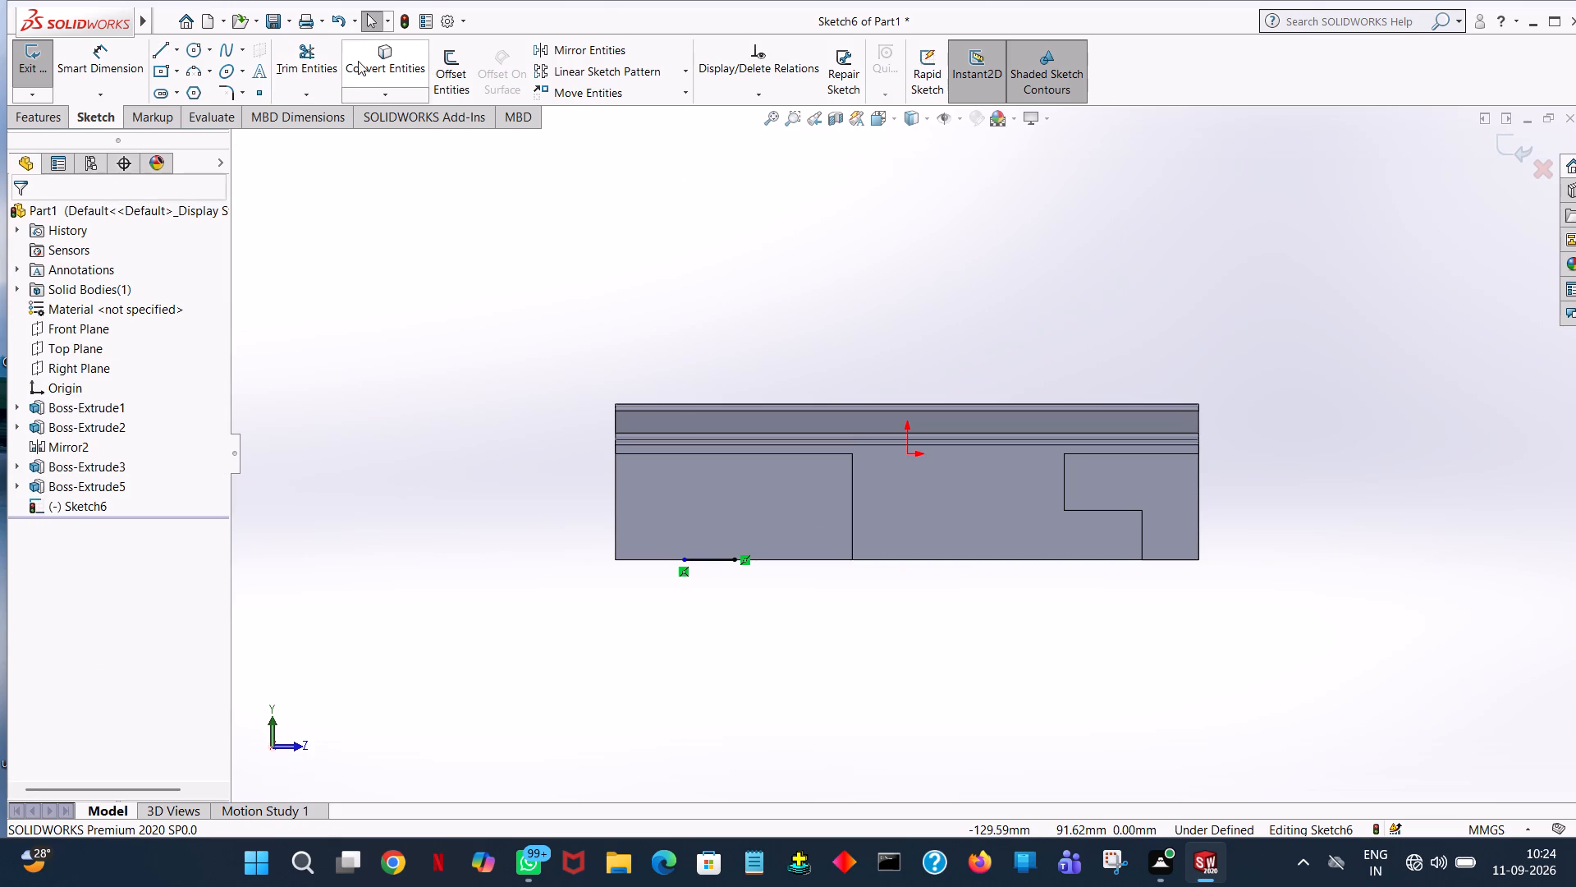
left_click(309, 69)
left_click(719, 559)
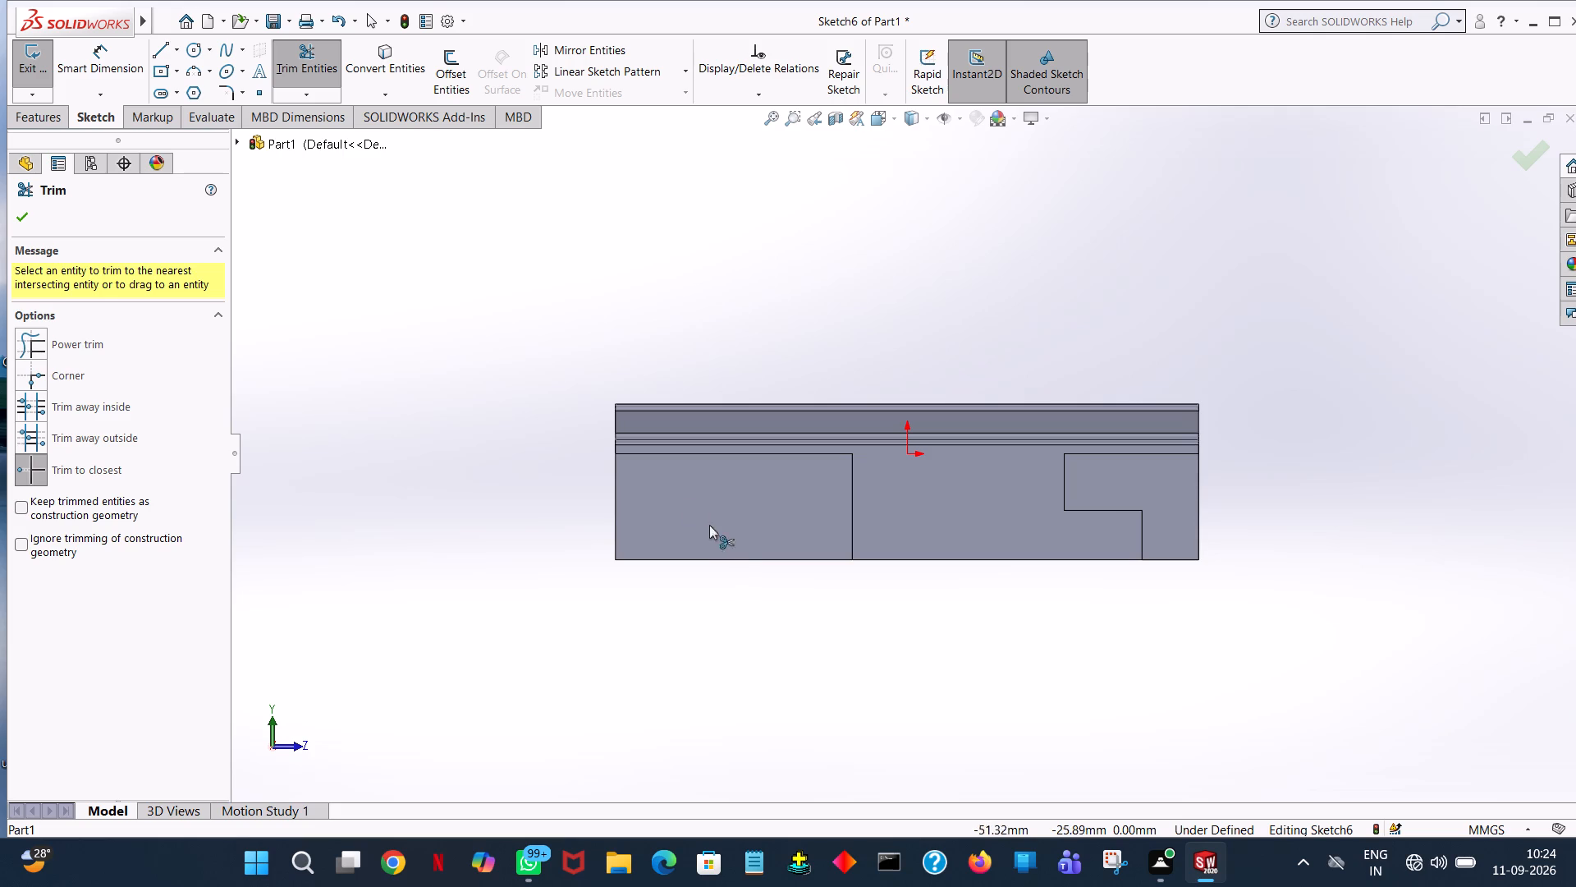
Sketch a 32 mm line along the side face's lower edge, starting from its rear lower corner.
left_click(152, 69)
left_click(154, 36)
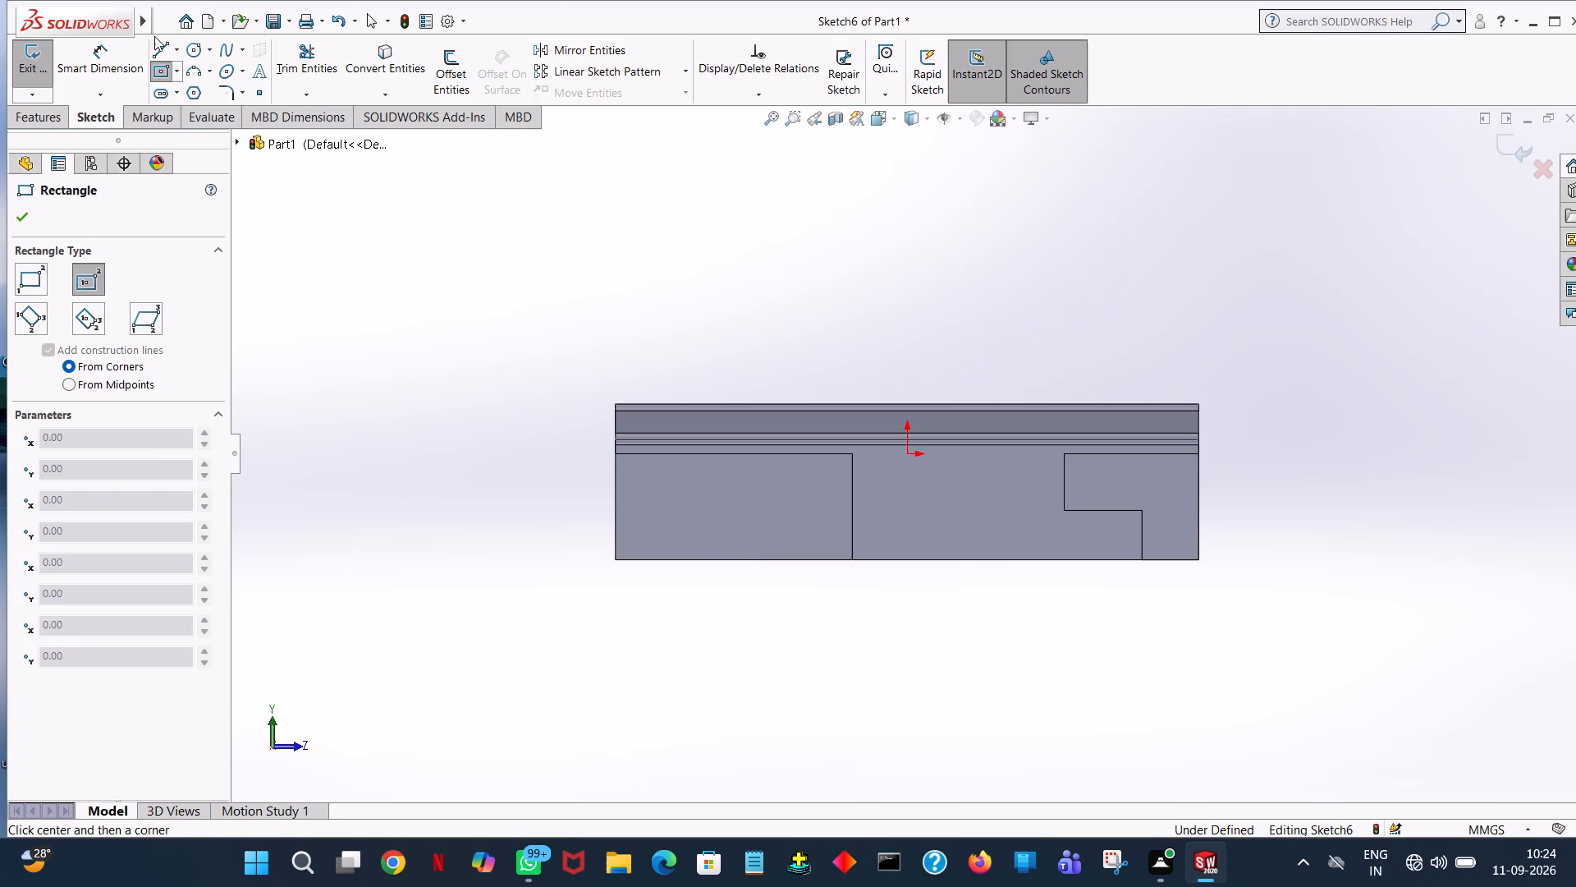
left_click(160, 50)
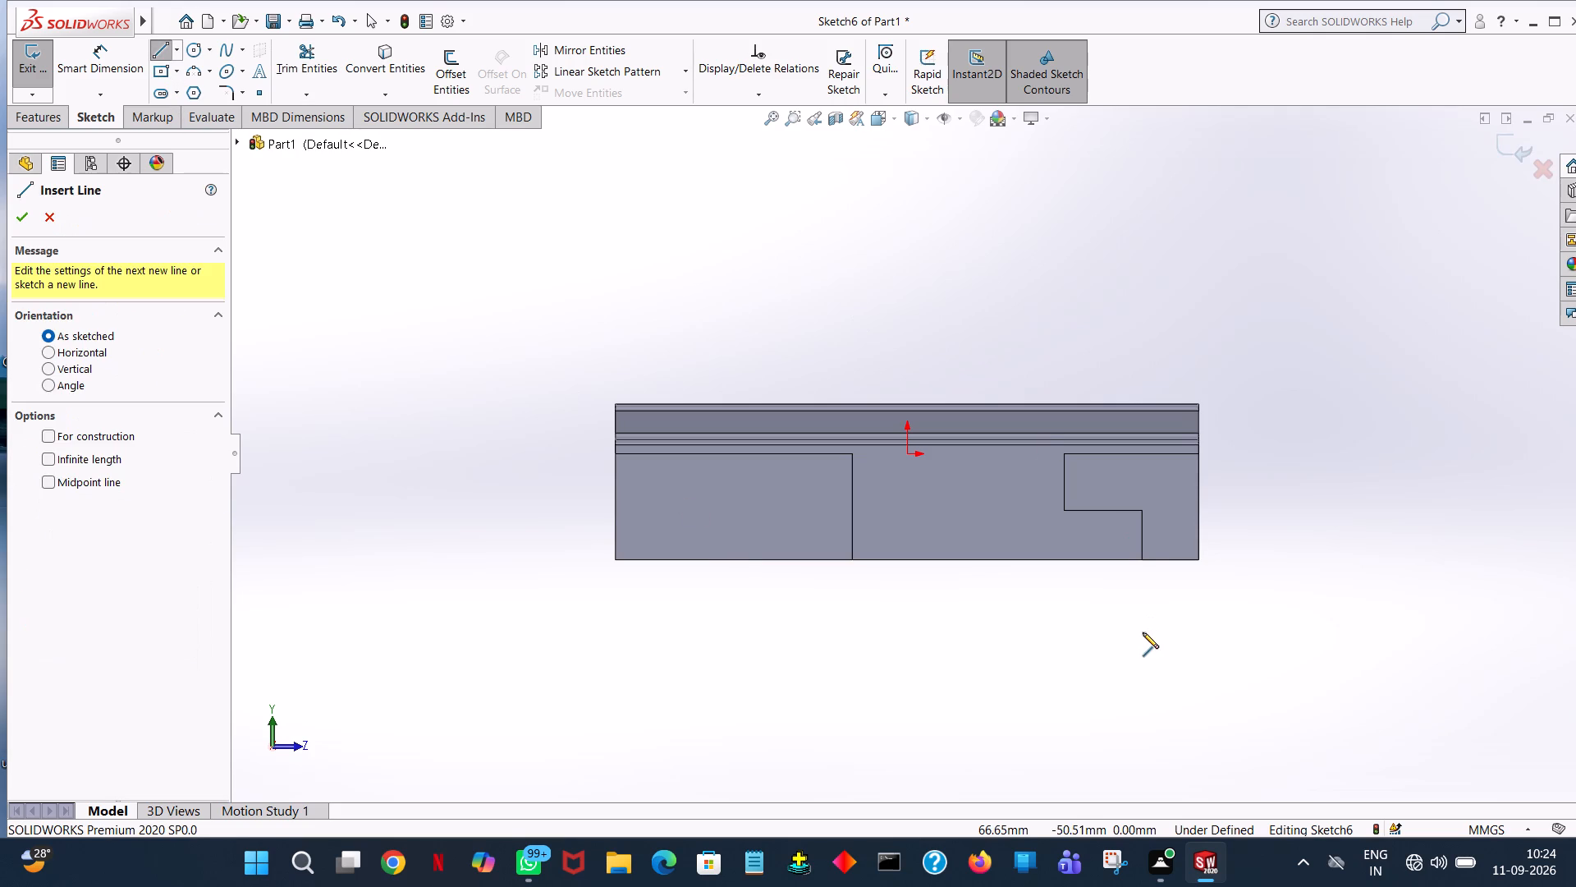
left_click(616, 560)
left_click(739, 559)
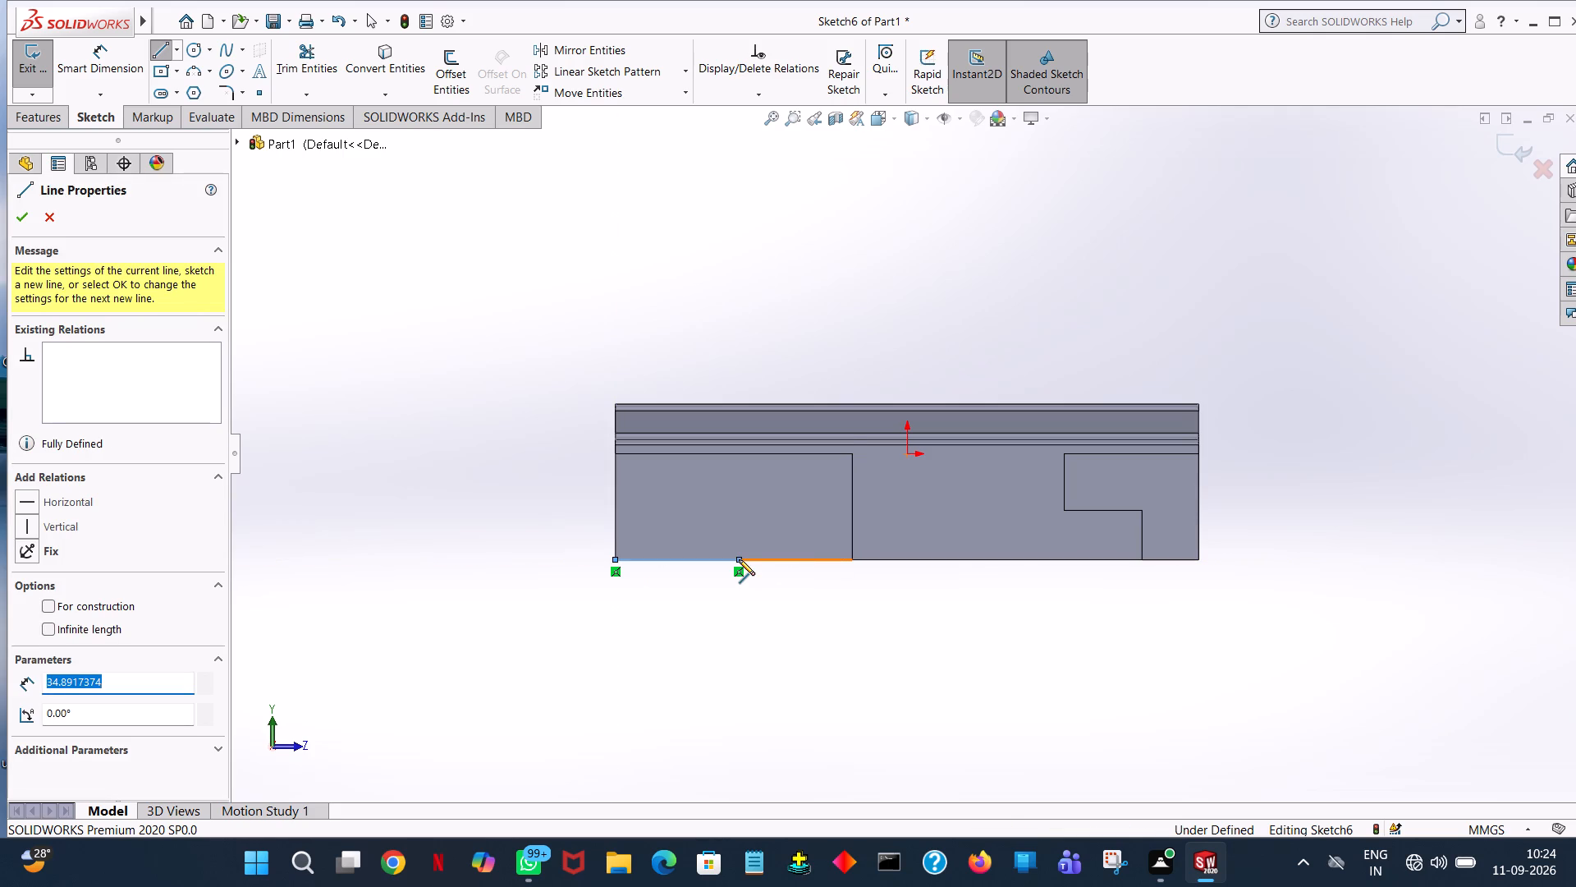
type("32")
key("Return")
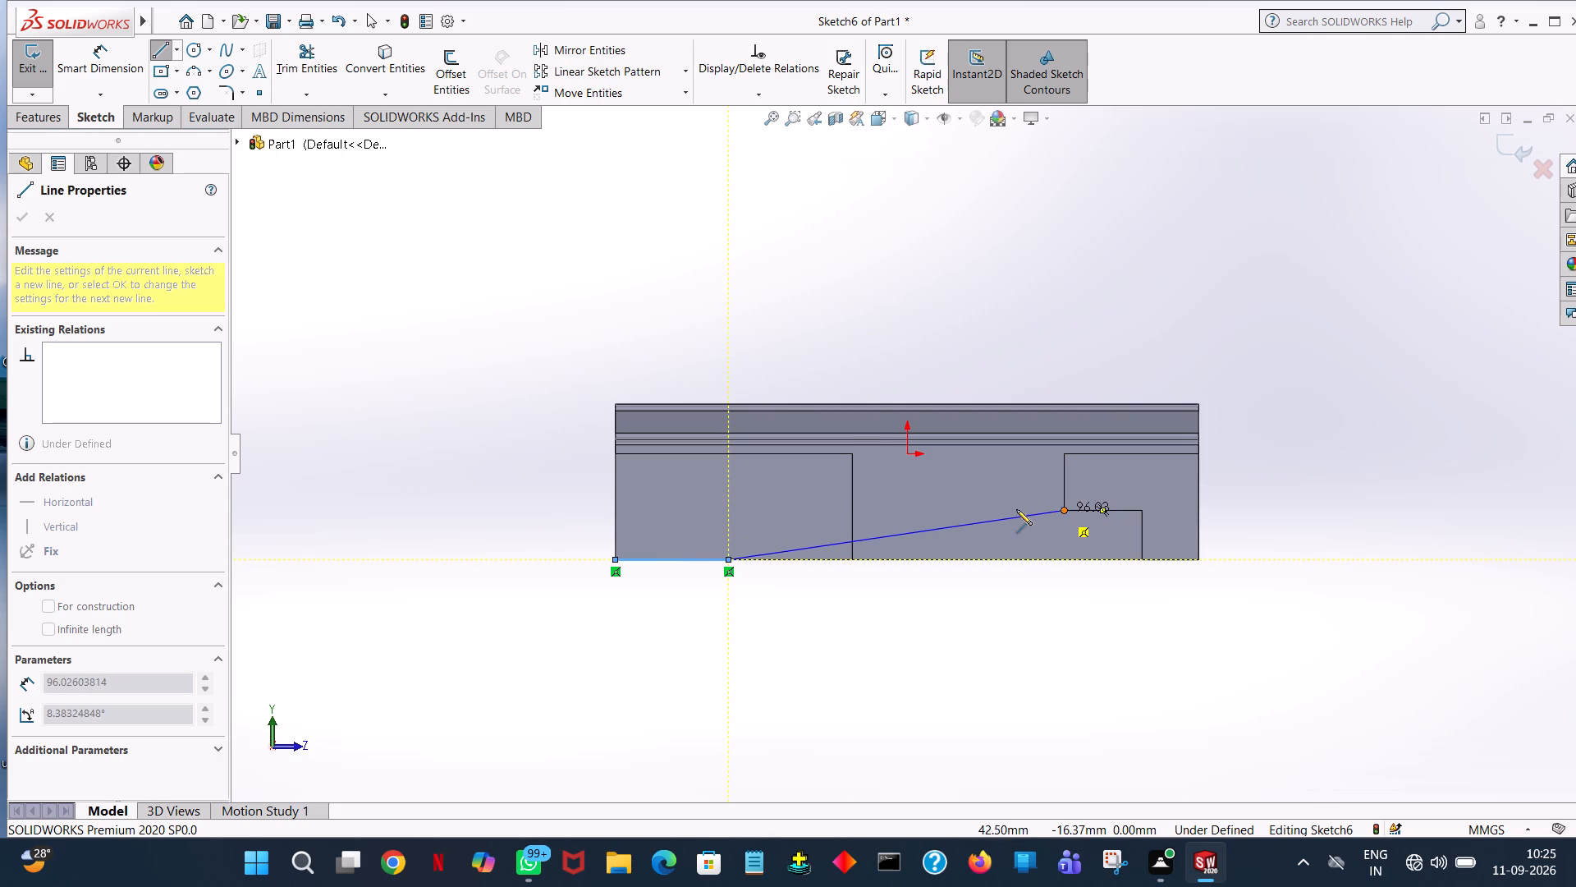
Continue the profile with a notch, going 14 mm up, 16 mm forward, and 14 mm back down to the lower edge.
left_click(728, 509)
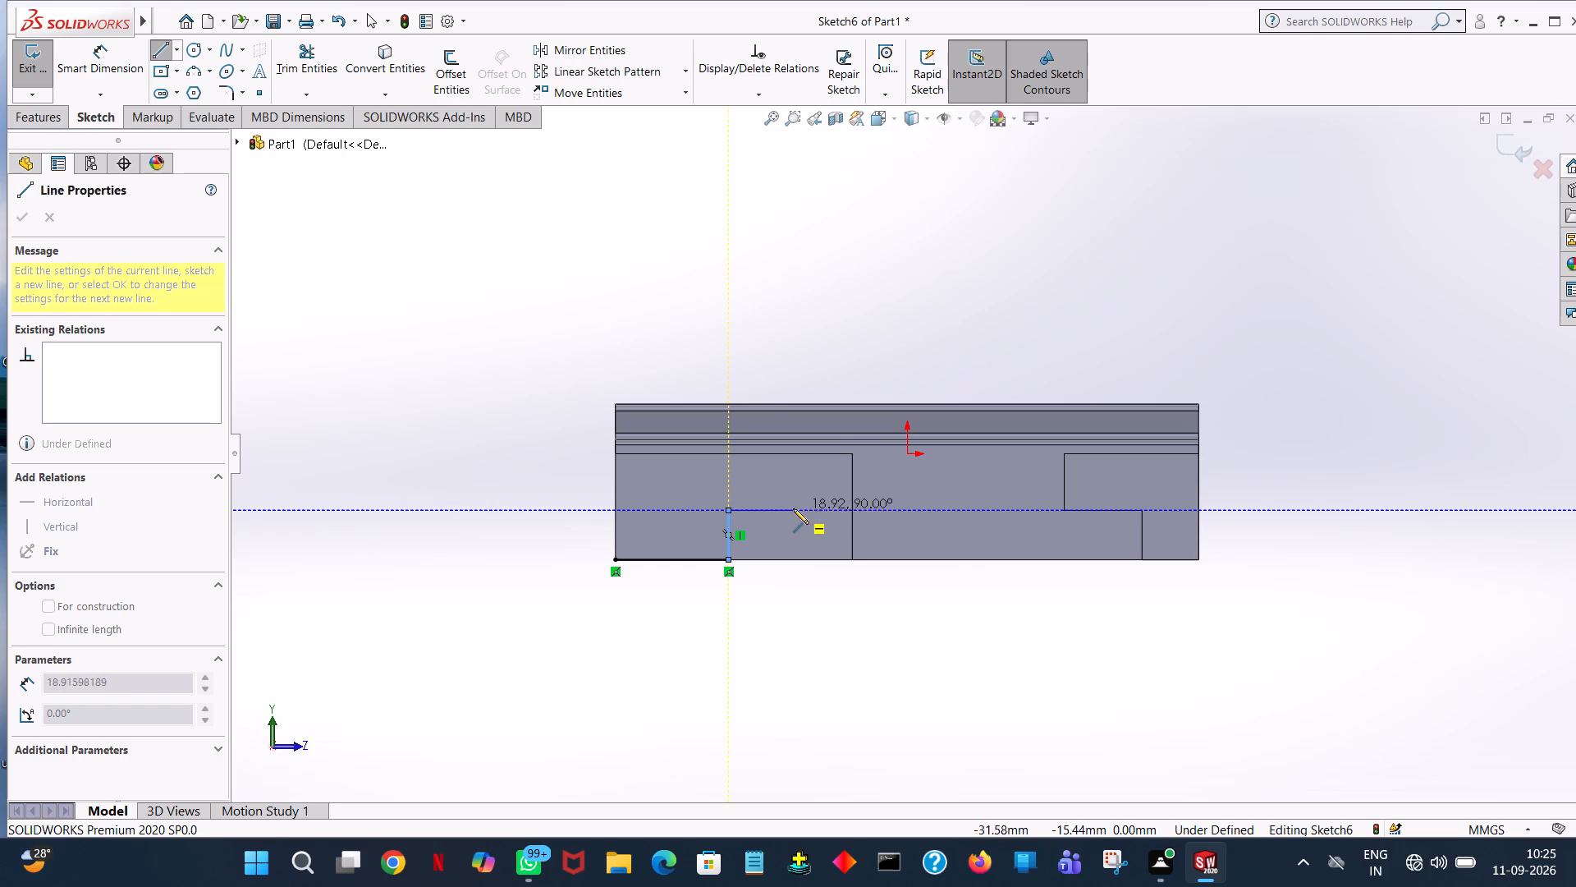
left_click(790, 508)
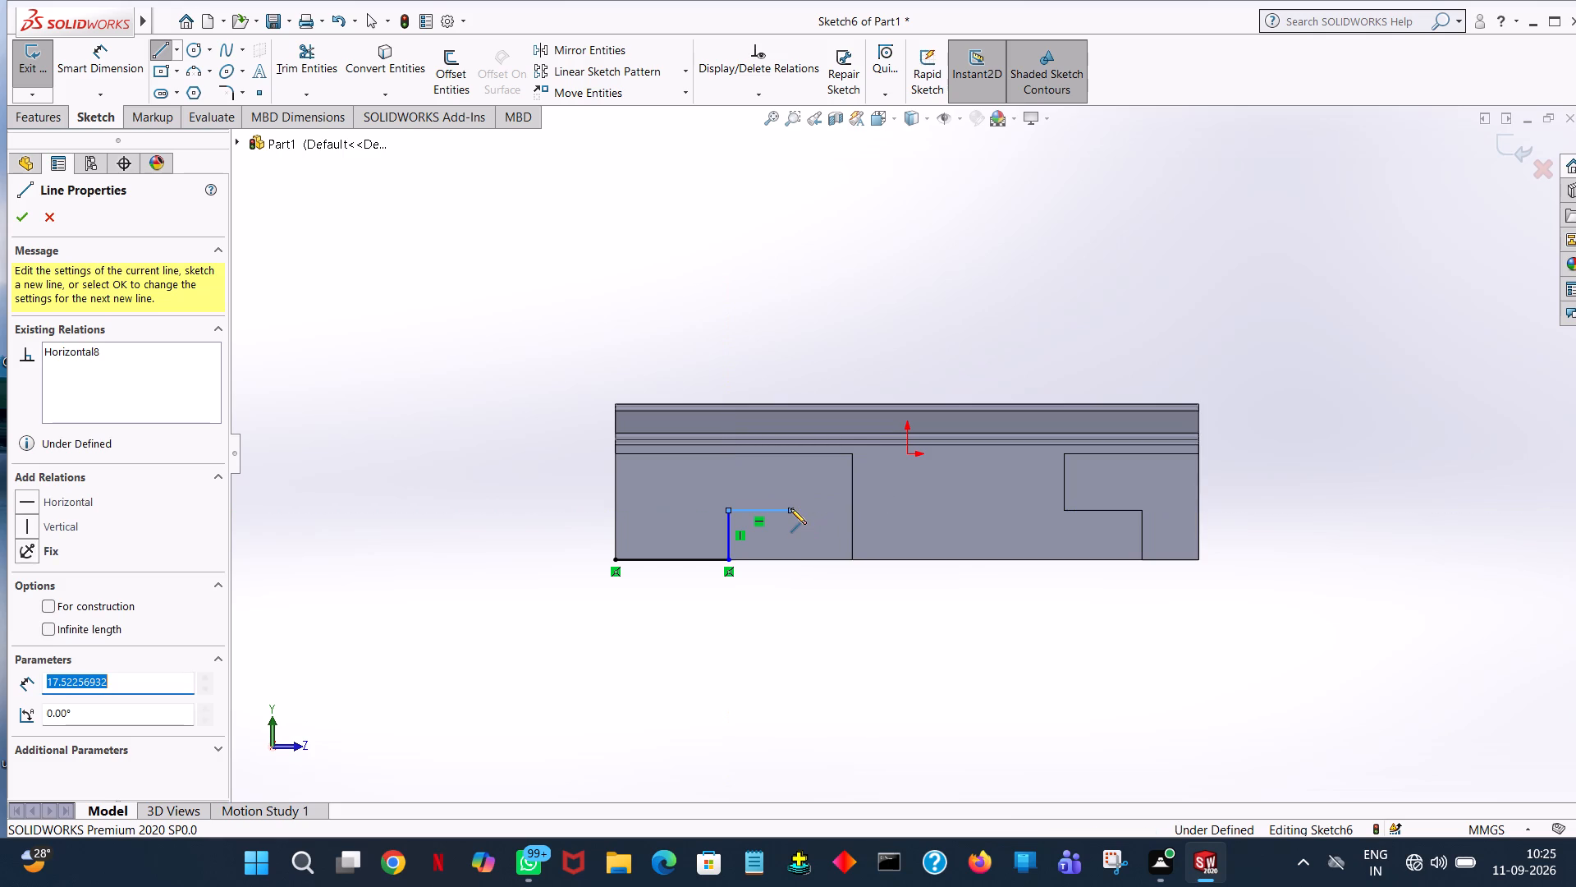
type("16")
key("Return")
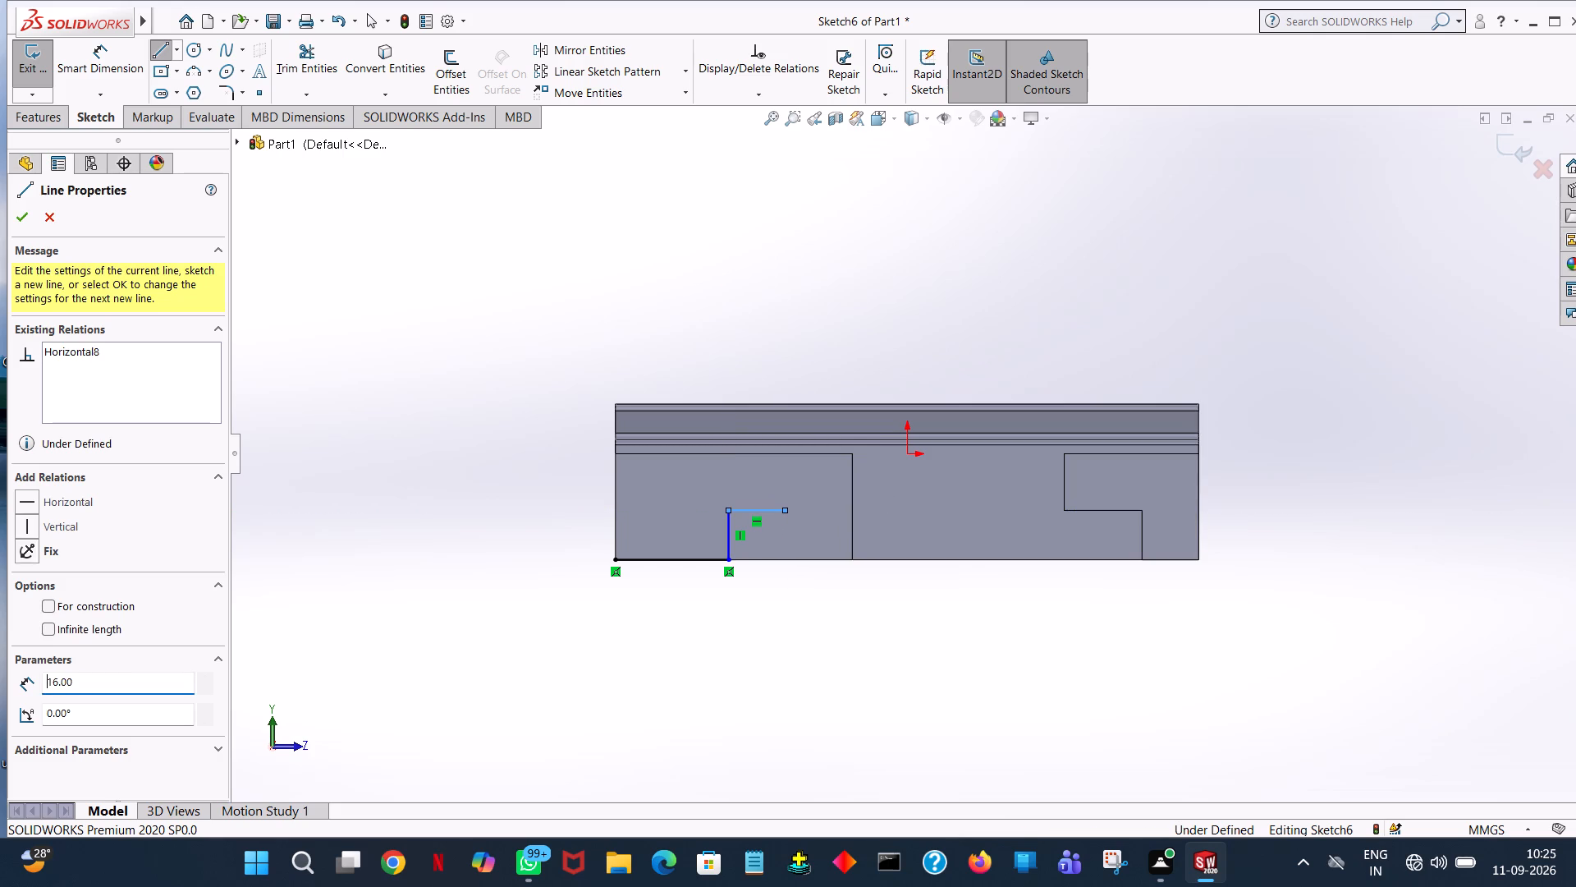
left_click(783, 558)
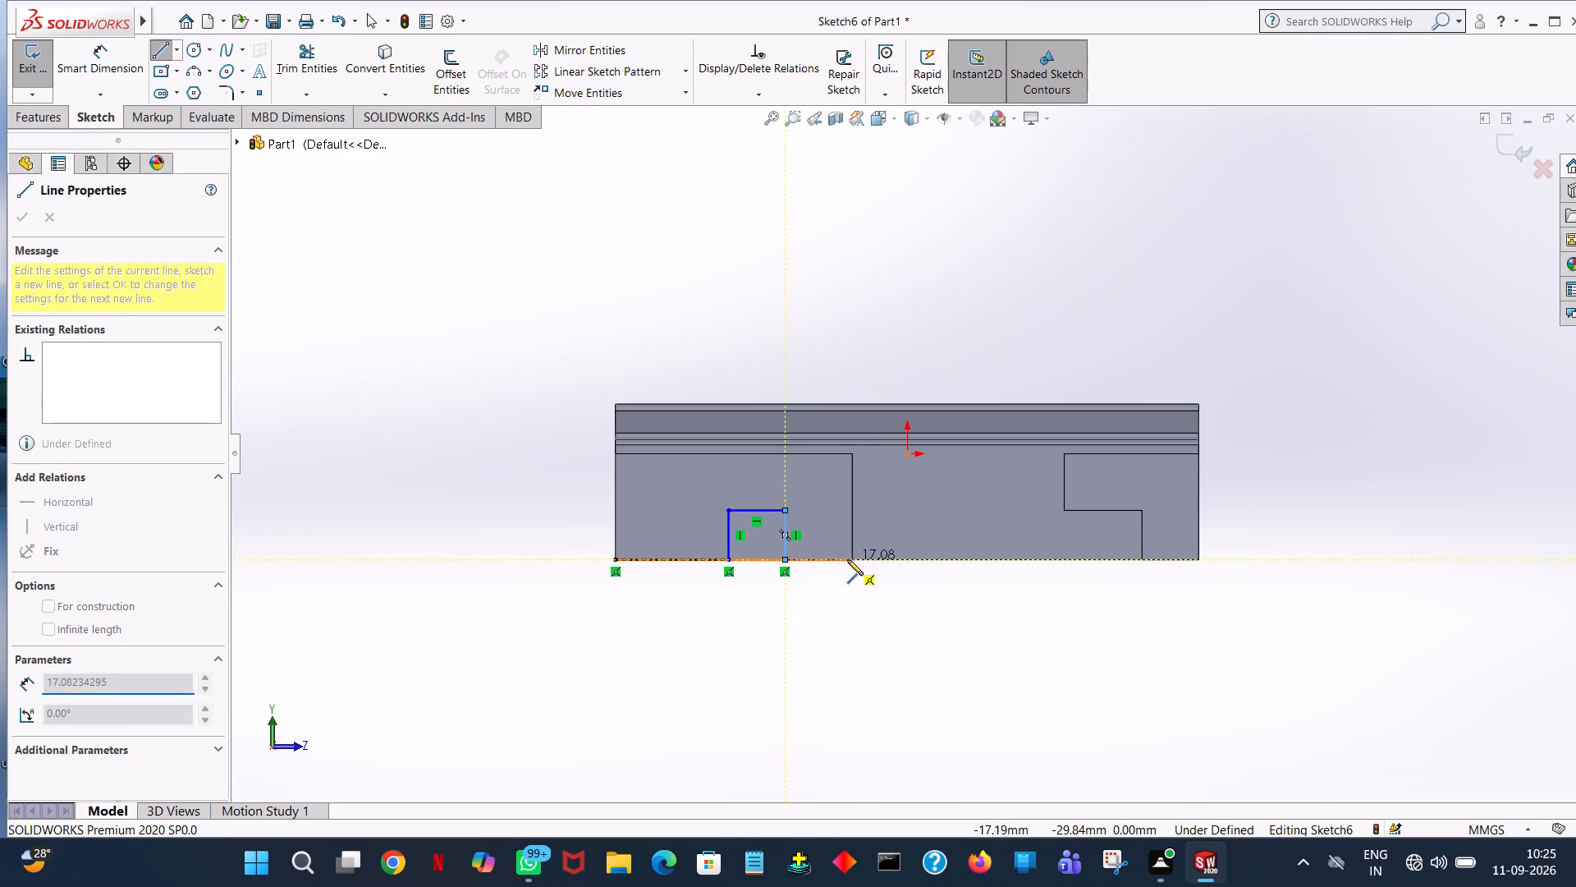
Close the profile along the face's remaining lower edge, 30 mm front edge, 67 mm upper edge and 30 mm rear edge.
left_click(853, 559)
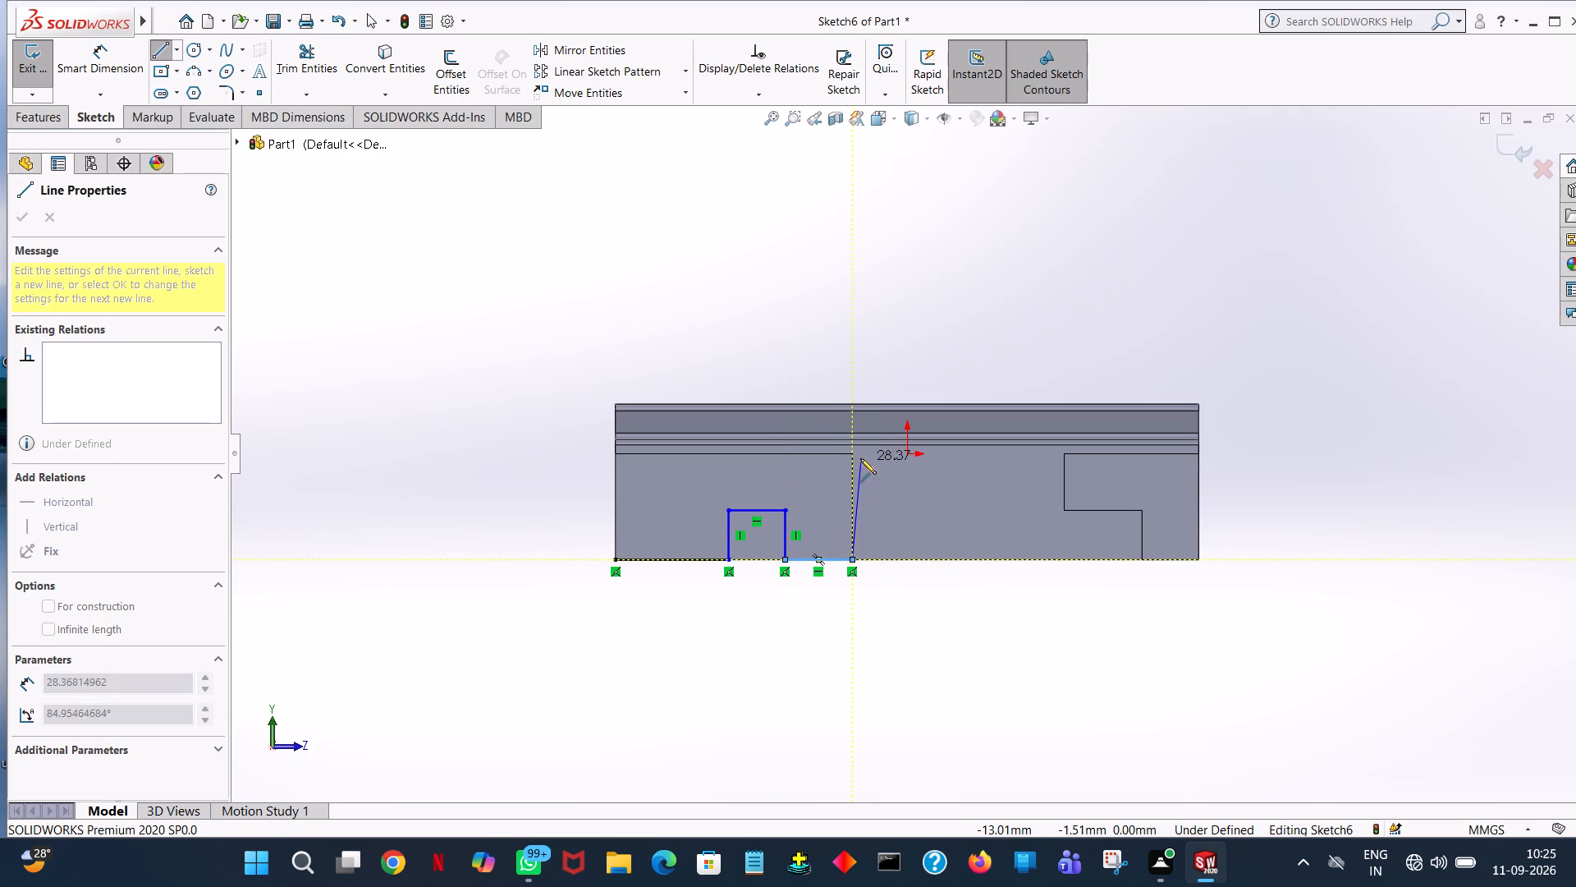
left_click(850, 455)
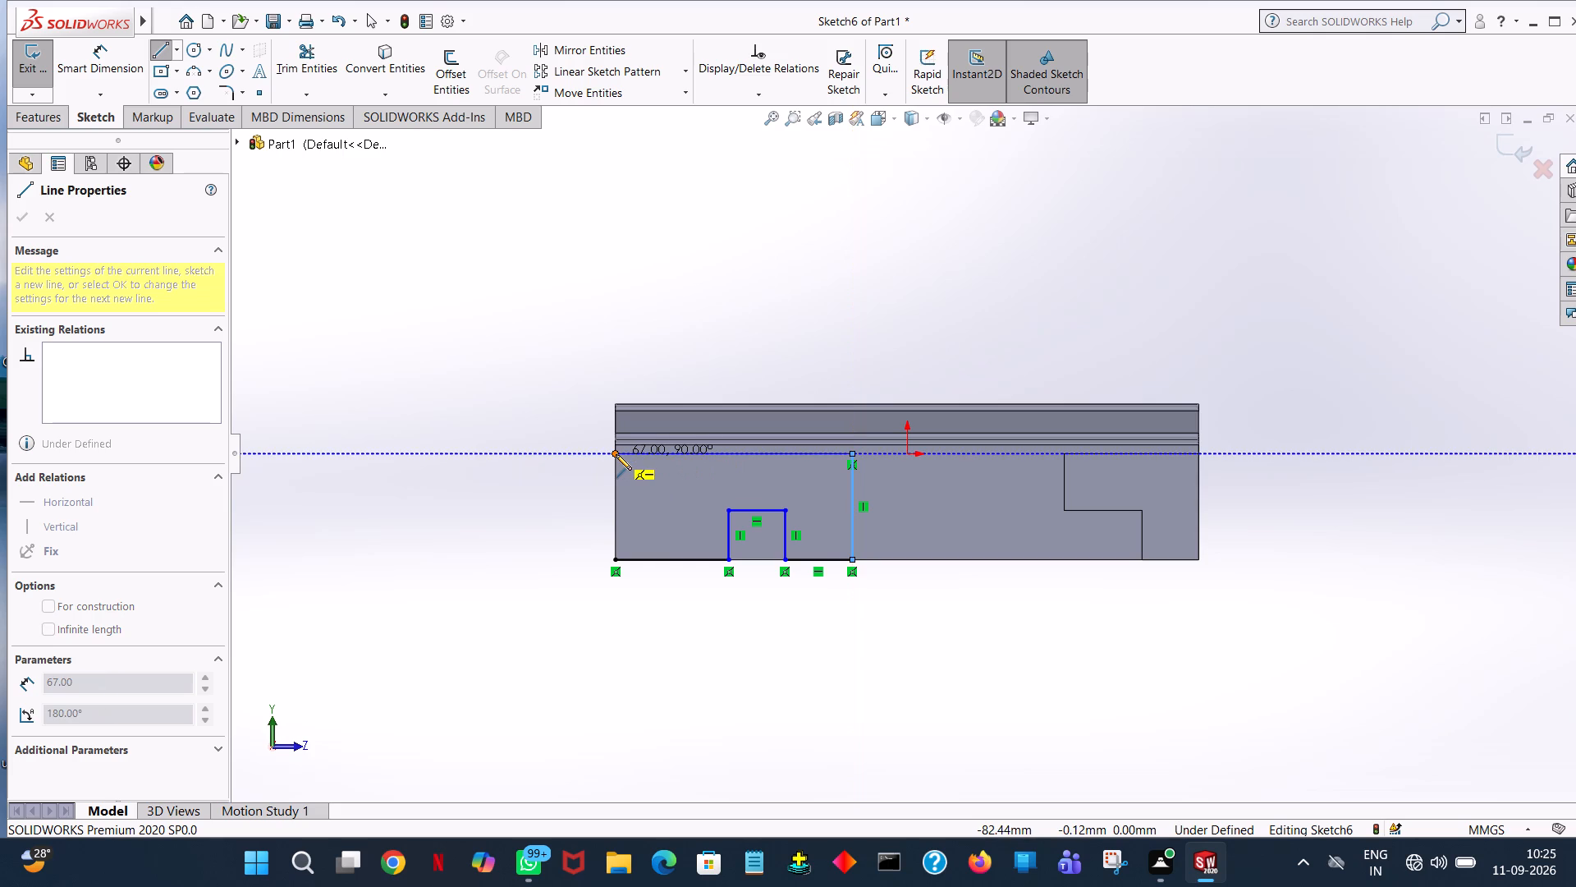
left_click(616, 454)
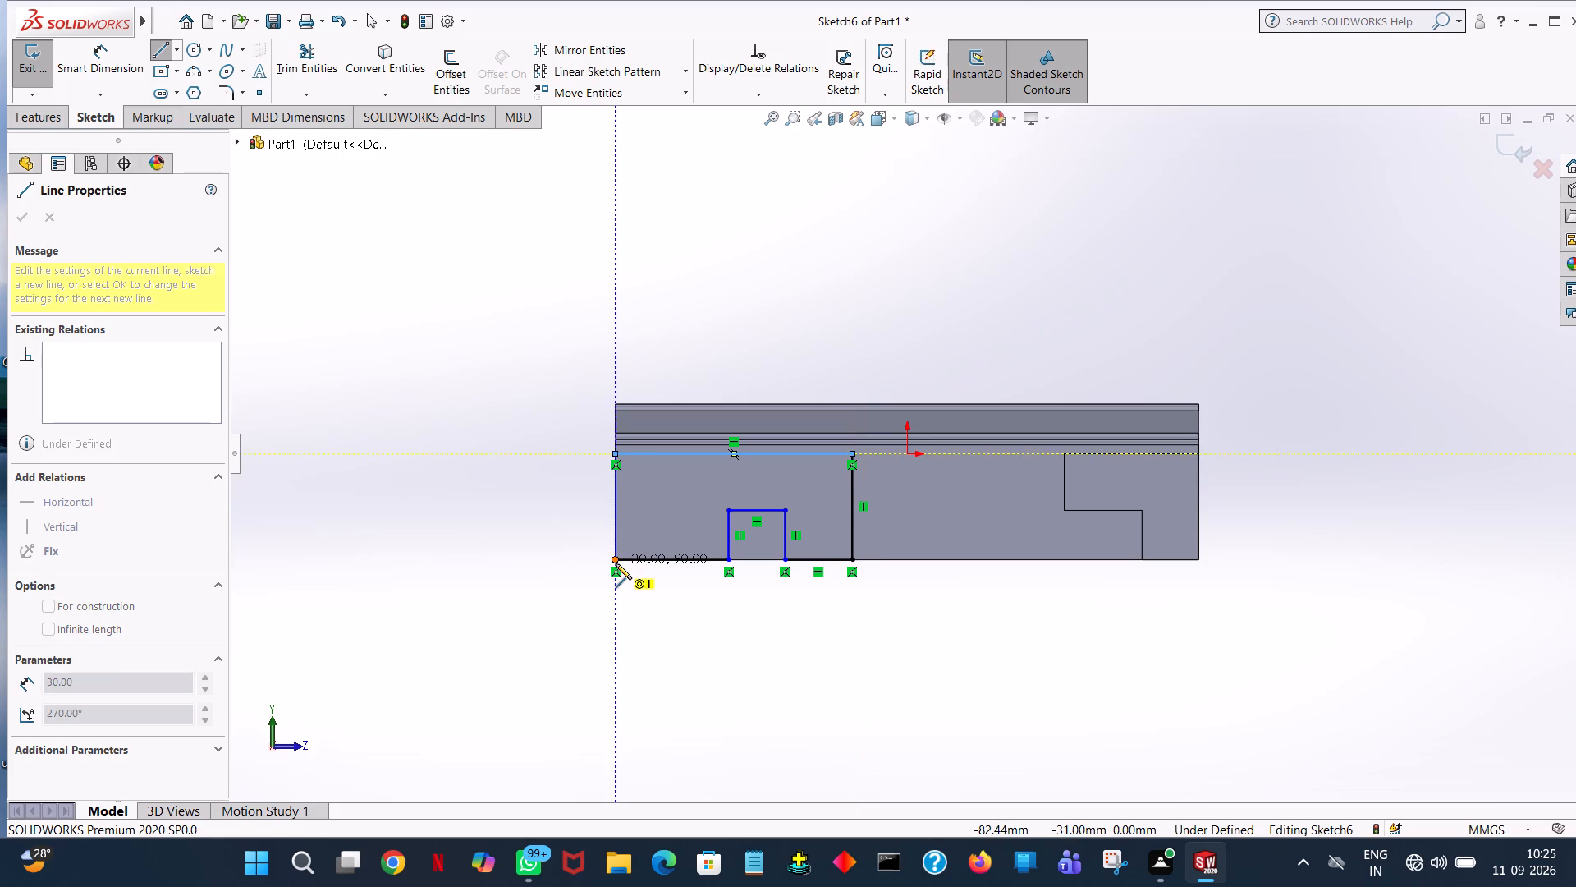
left_click(616, 560)
right_click(616, 560)
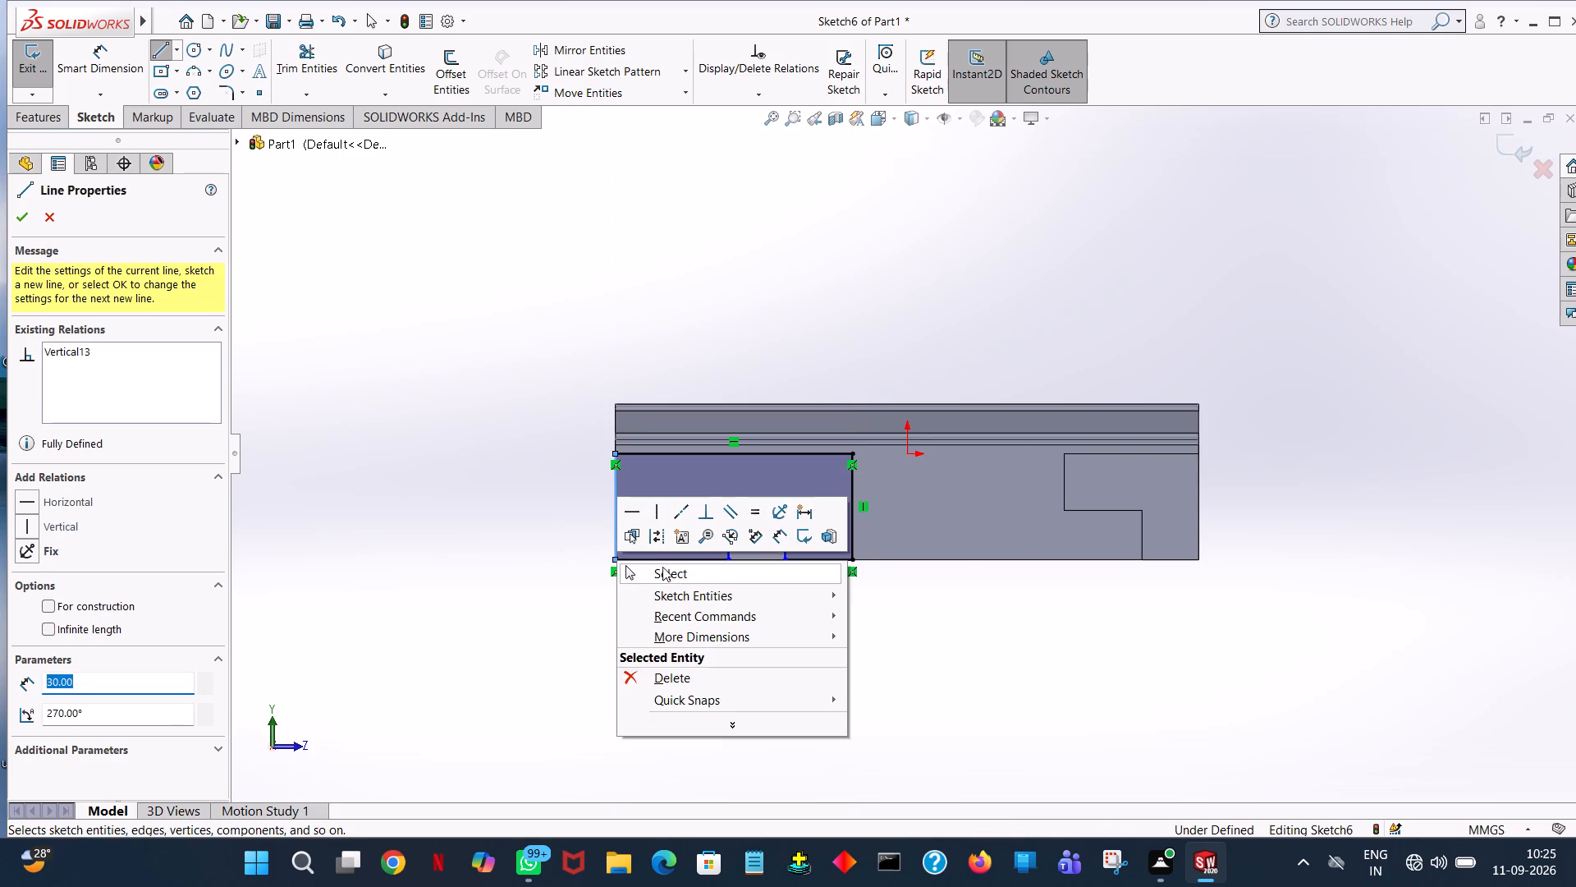
left_click(677, 572)
Sketch a horizontal line about 32 mm long from the notch's upper rear corner to the face's rear edge.
middle_click_drag(1167, 709, 1106, 724)
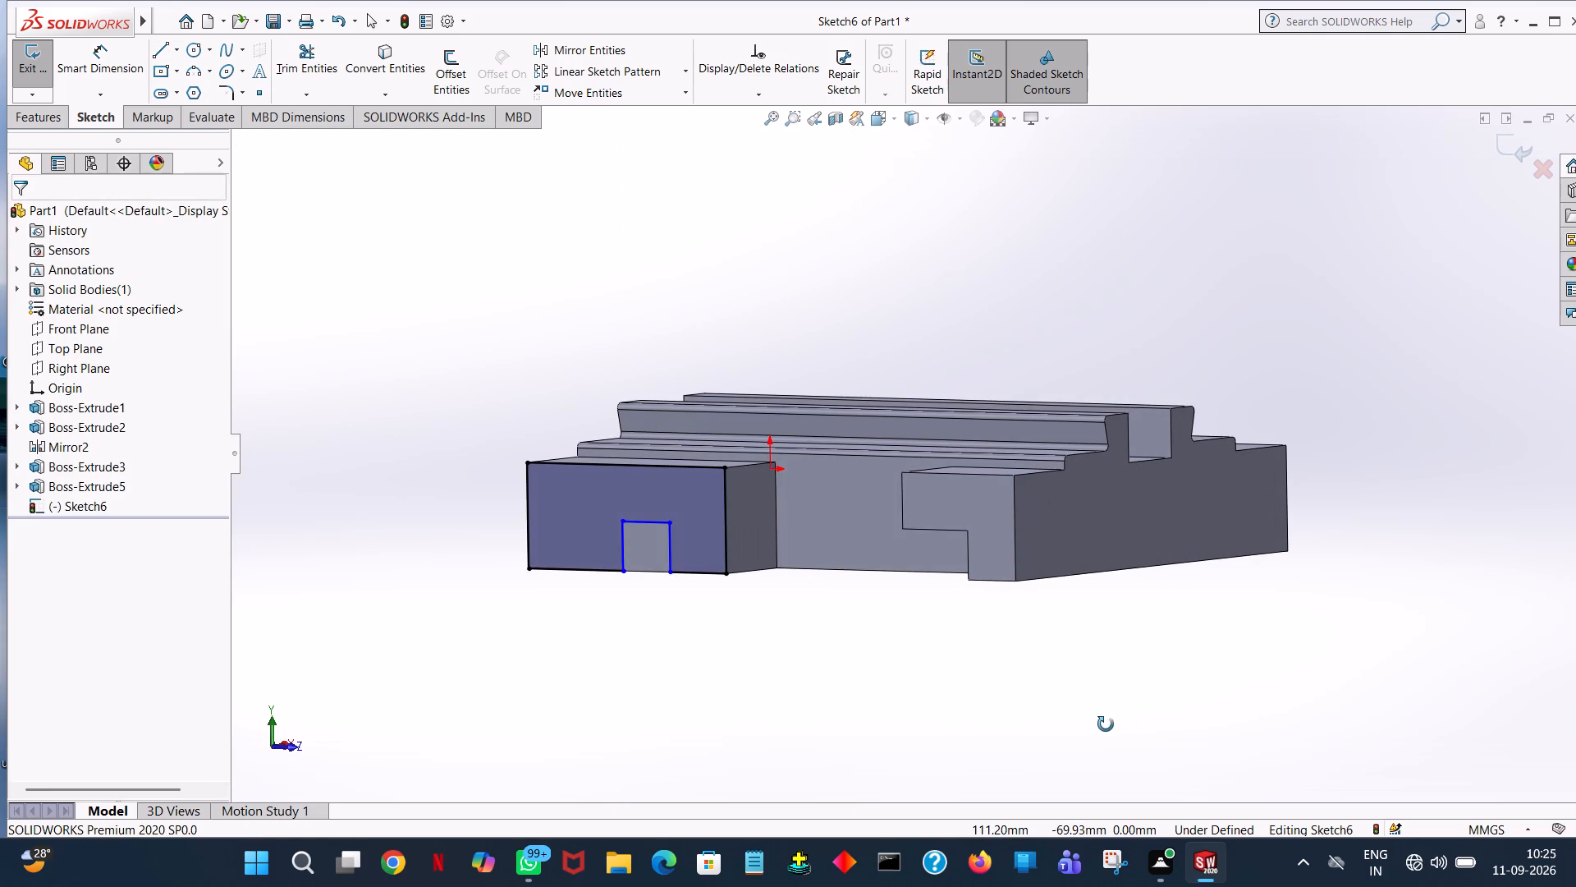
middle_click_drag(1106, 724, 1148, 714)
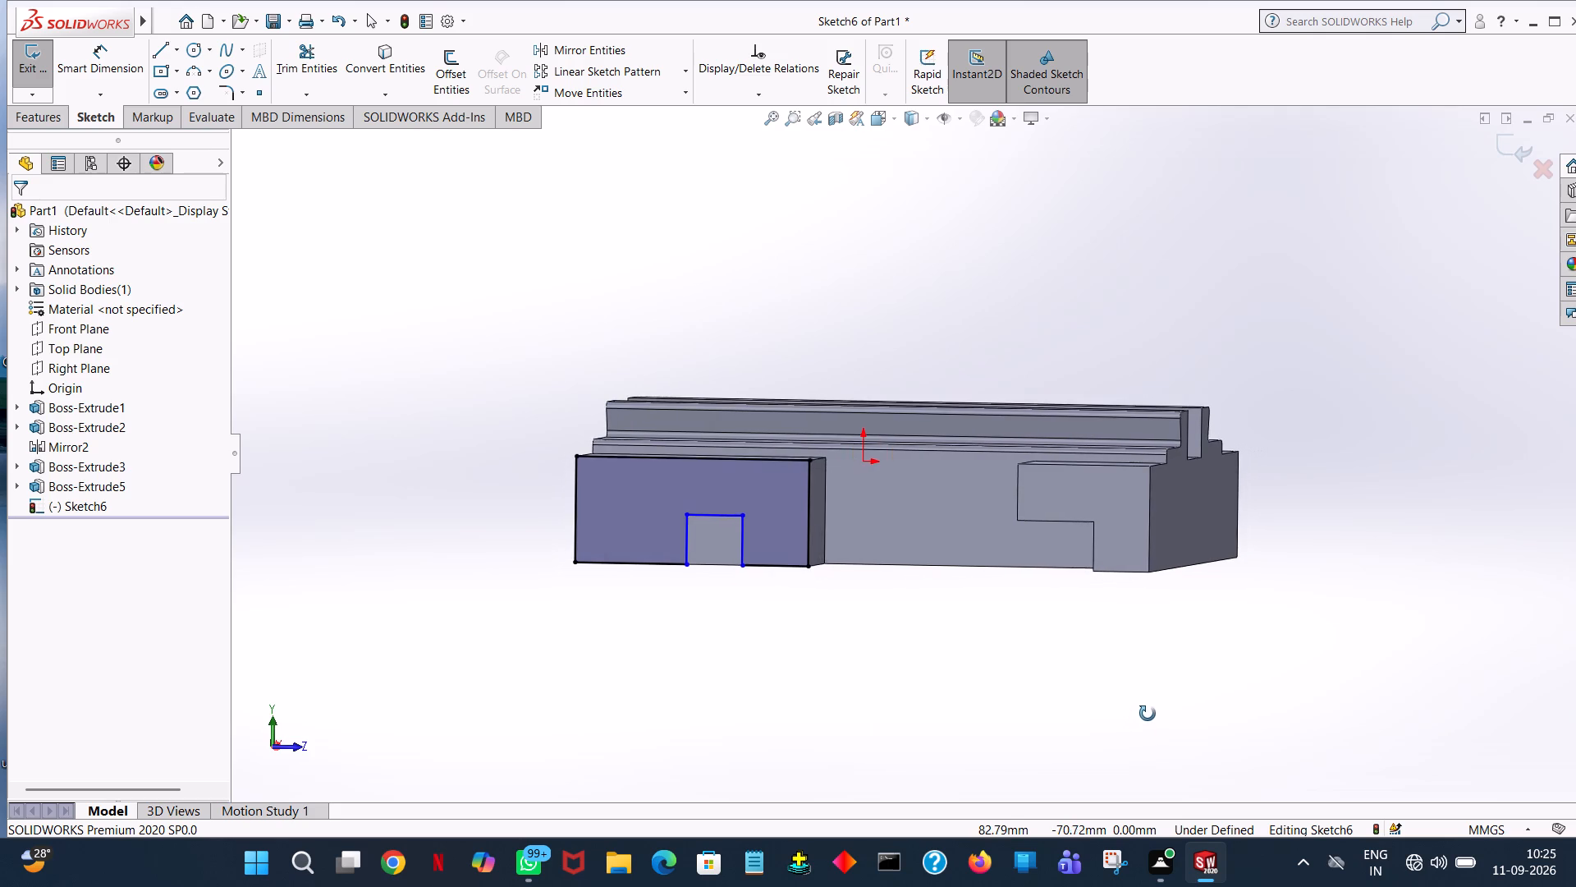
middle_click_drag(1148, 714, 1146, 701)
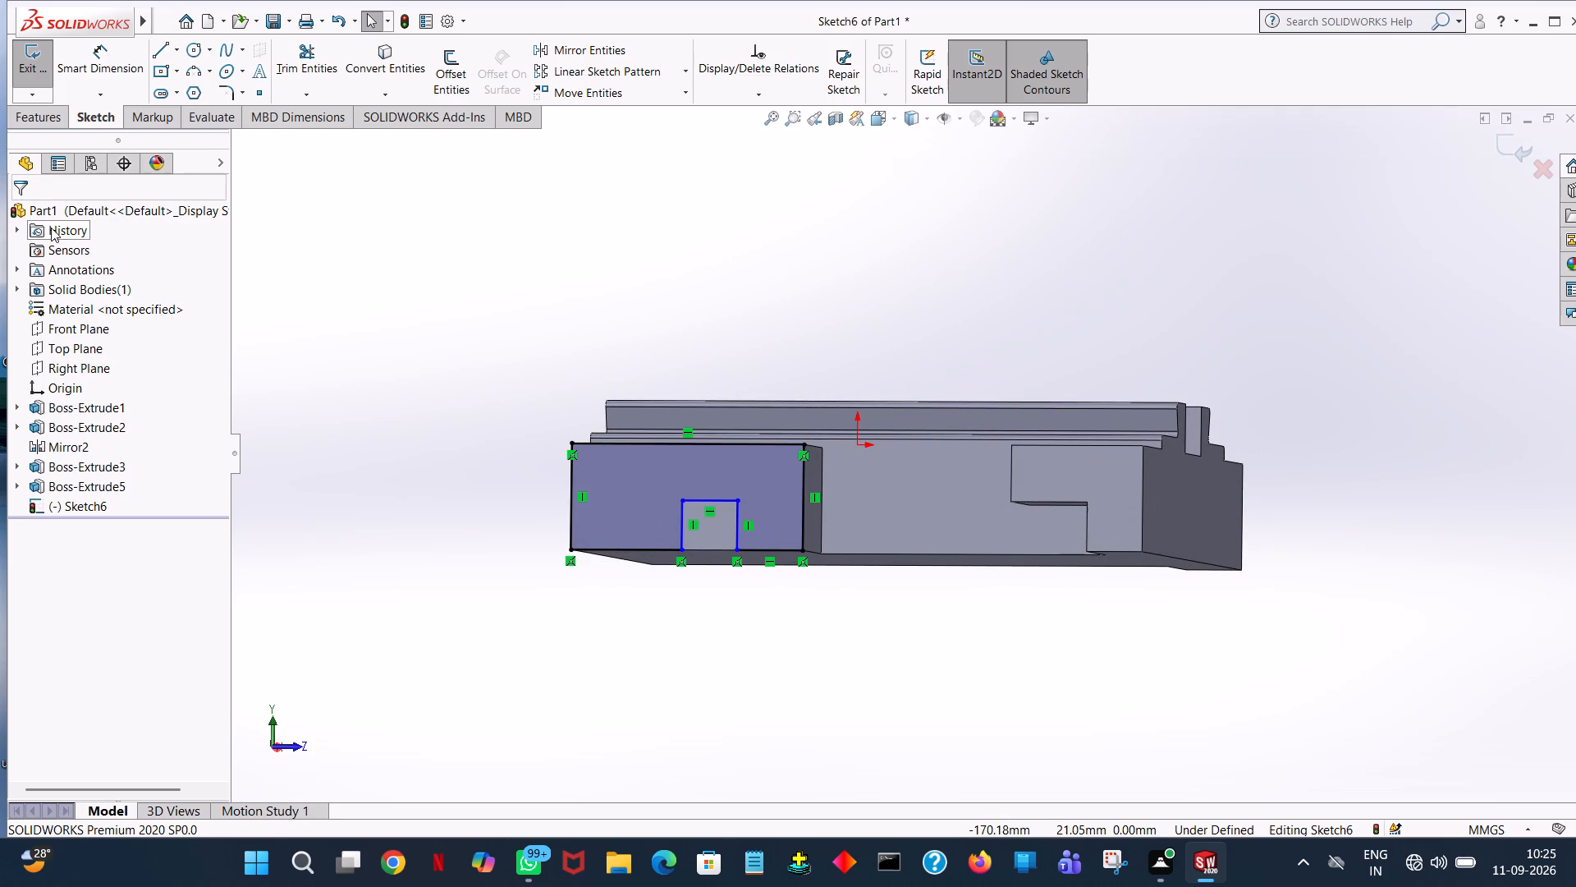
left_click(152, 44)
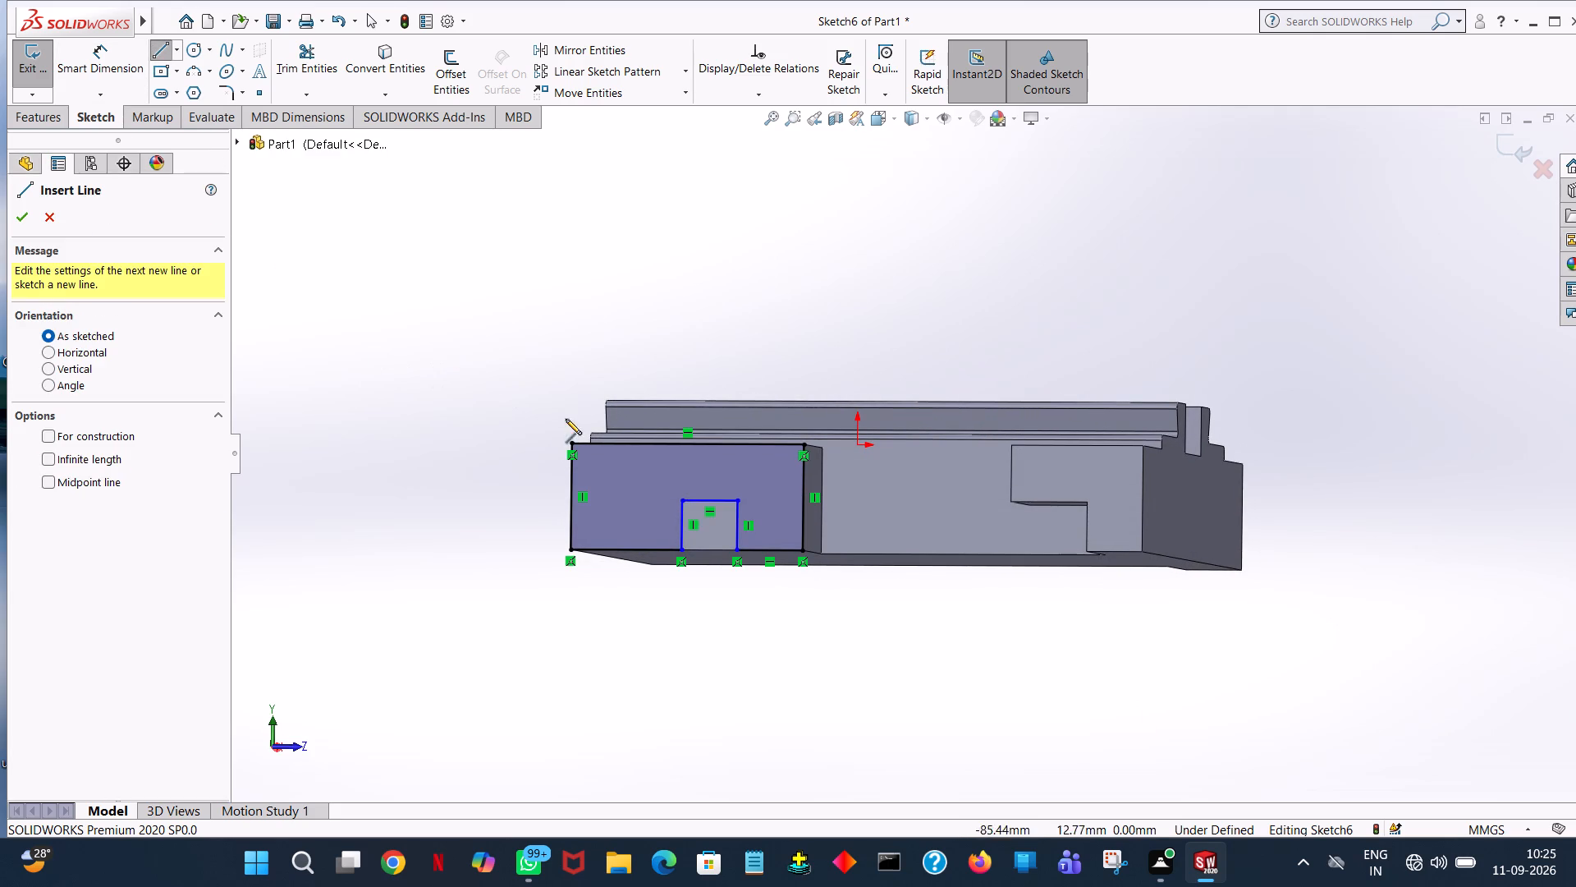
left_click(682, 500)
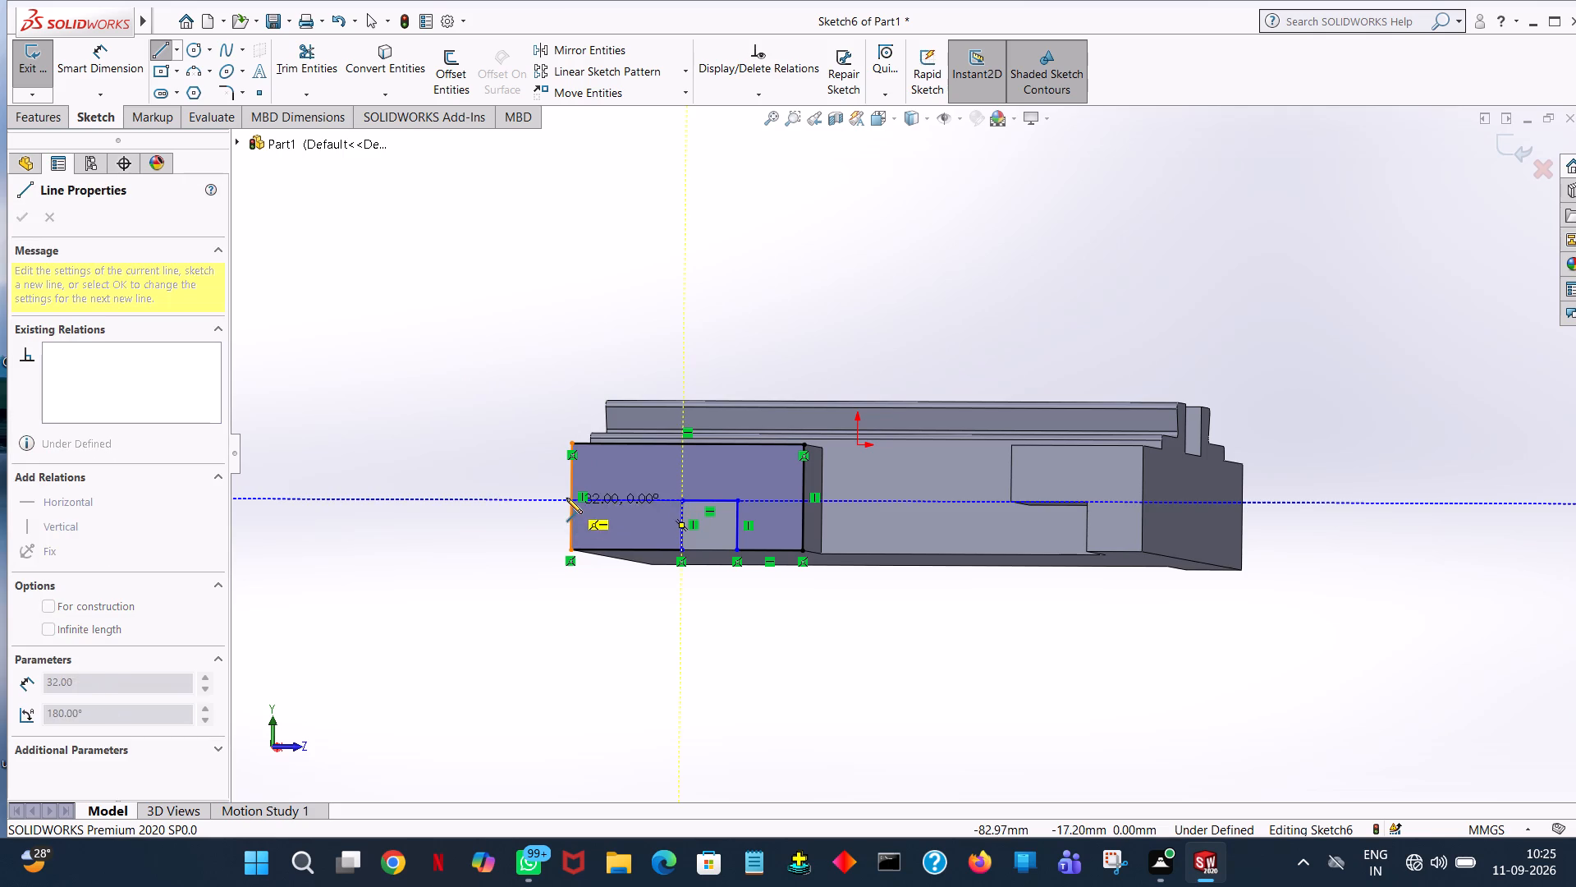
left_click(566, 498)
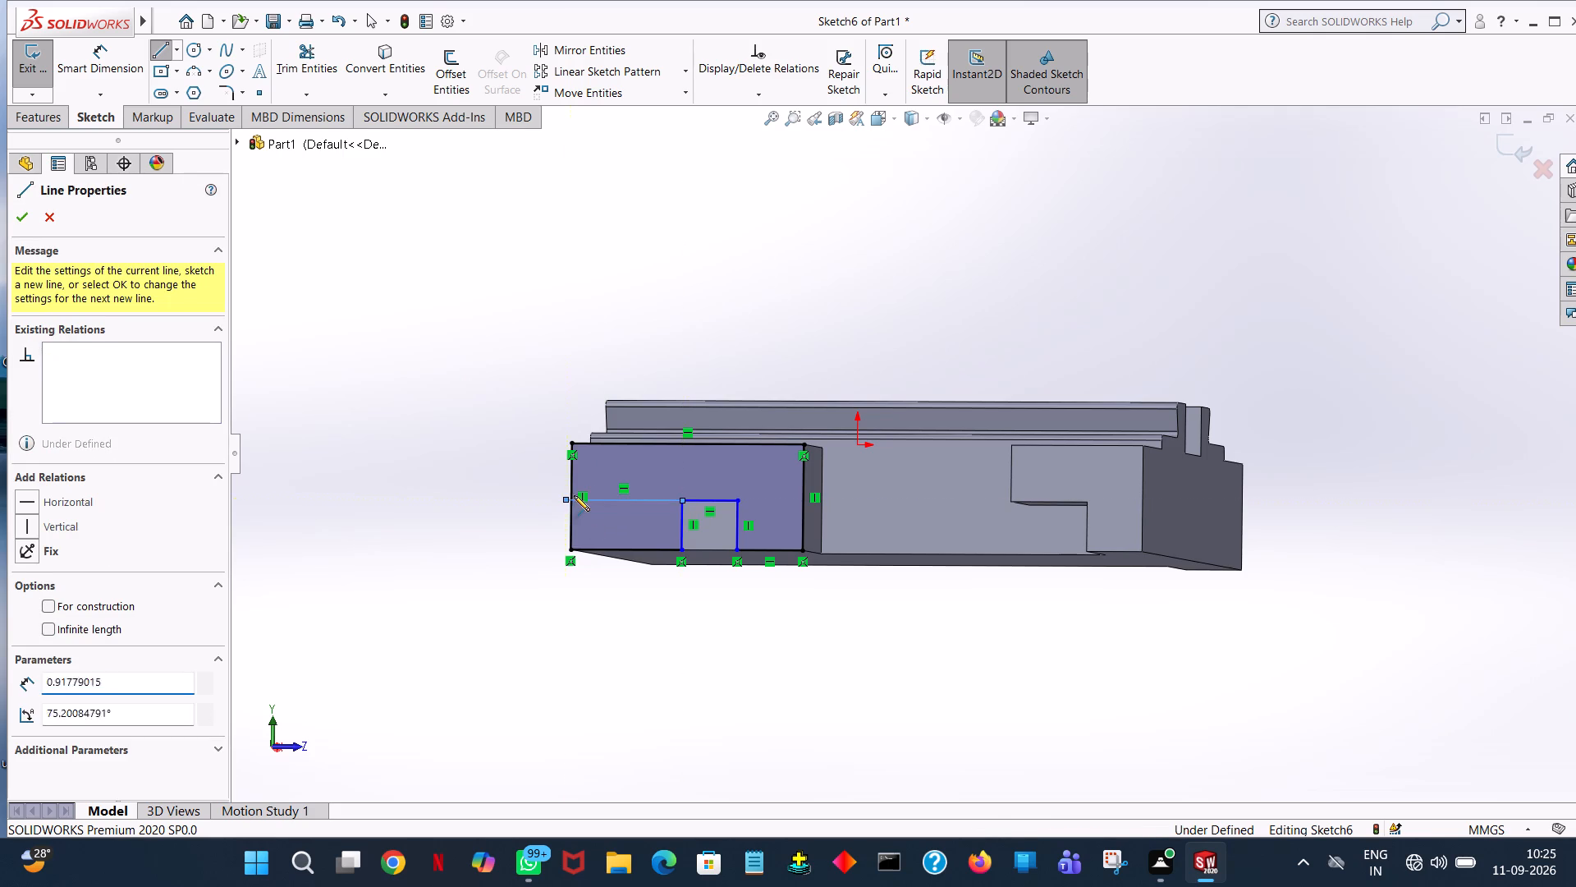
middle_click_drag(404, 446, 438, 457)
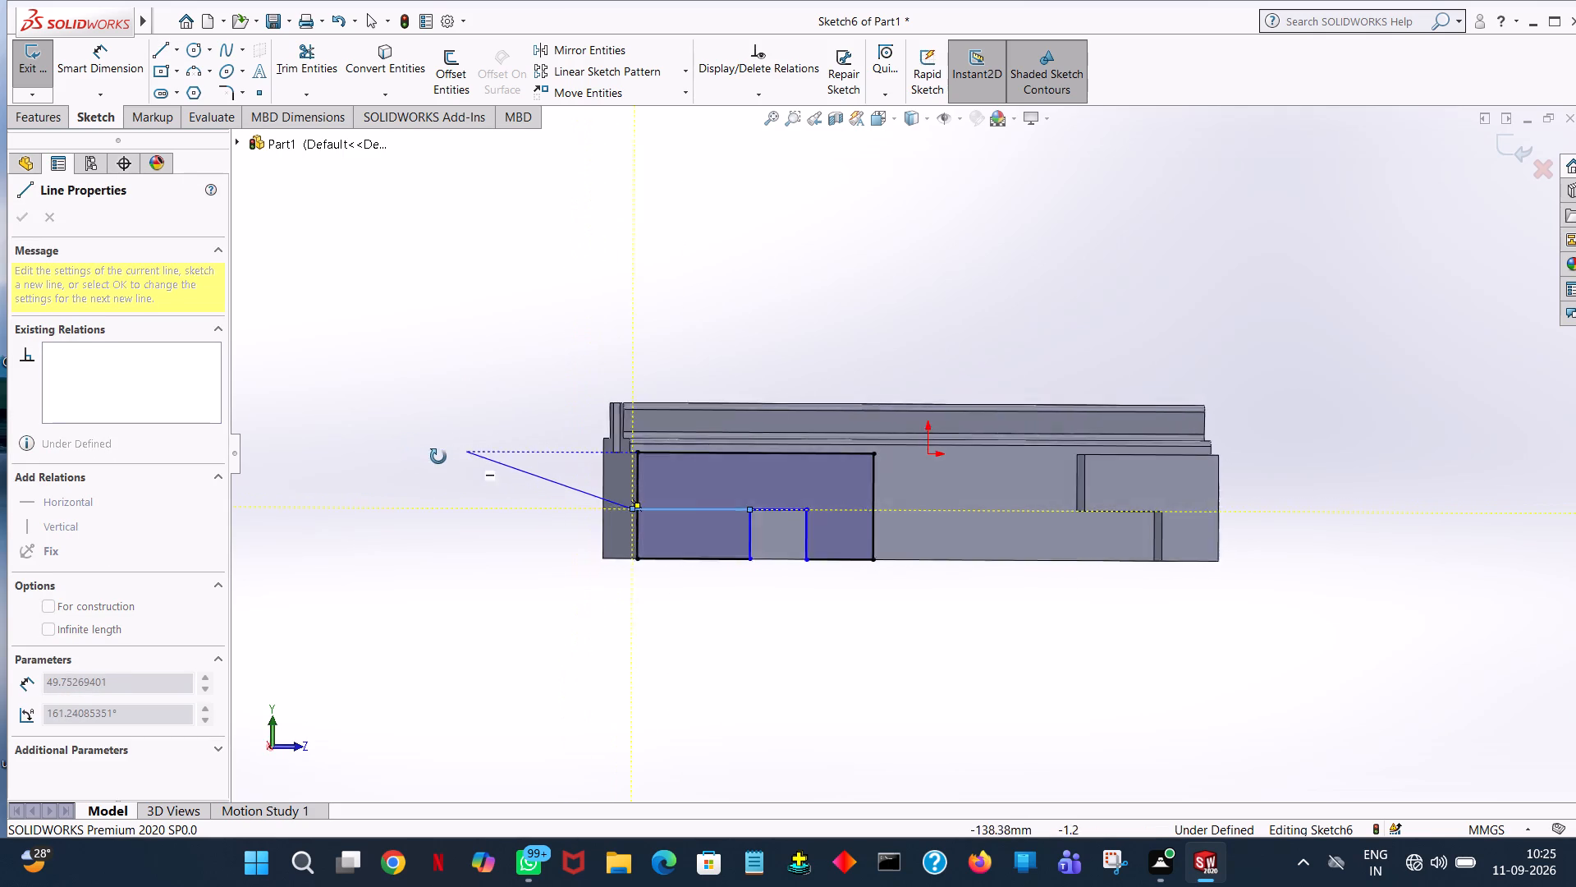
middle_click_drag(438, 457, 444, 459)
right_click(596, 453)
left_click(616, 463)
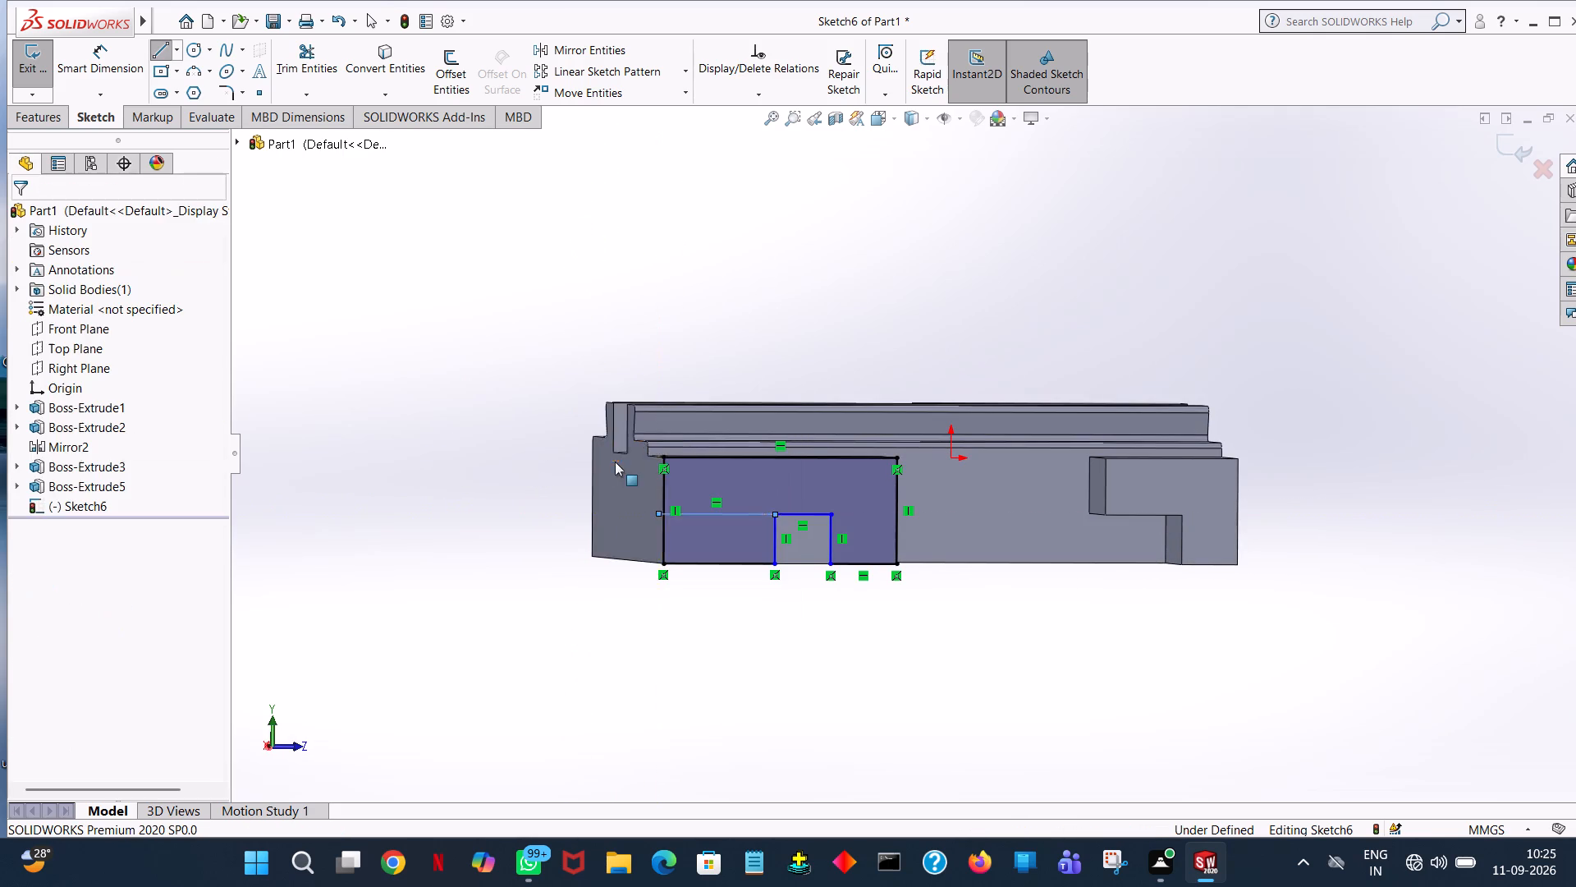
Sketch a horizontal 19 mm line from the notch's upper front corner to the side face's front edge.
left_click(150, 55)
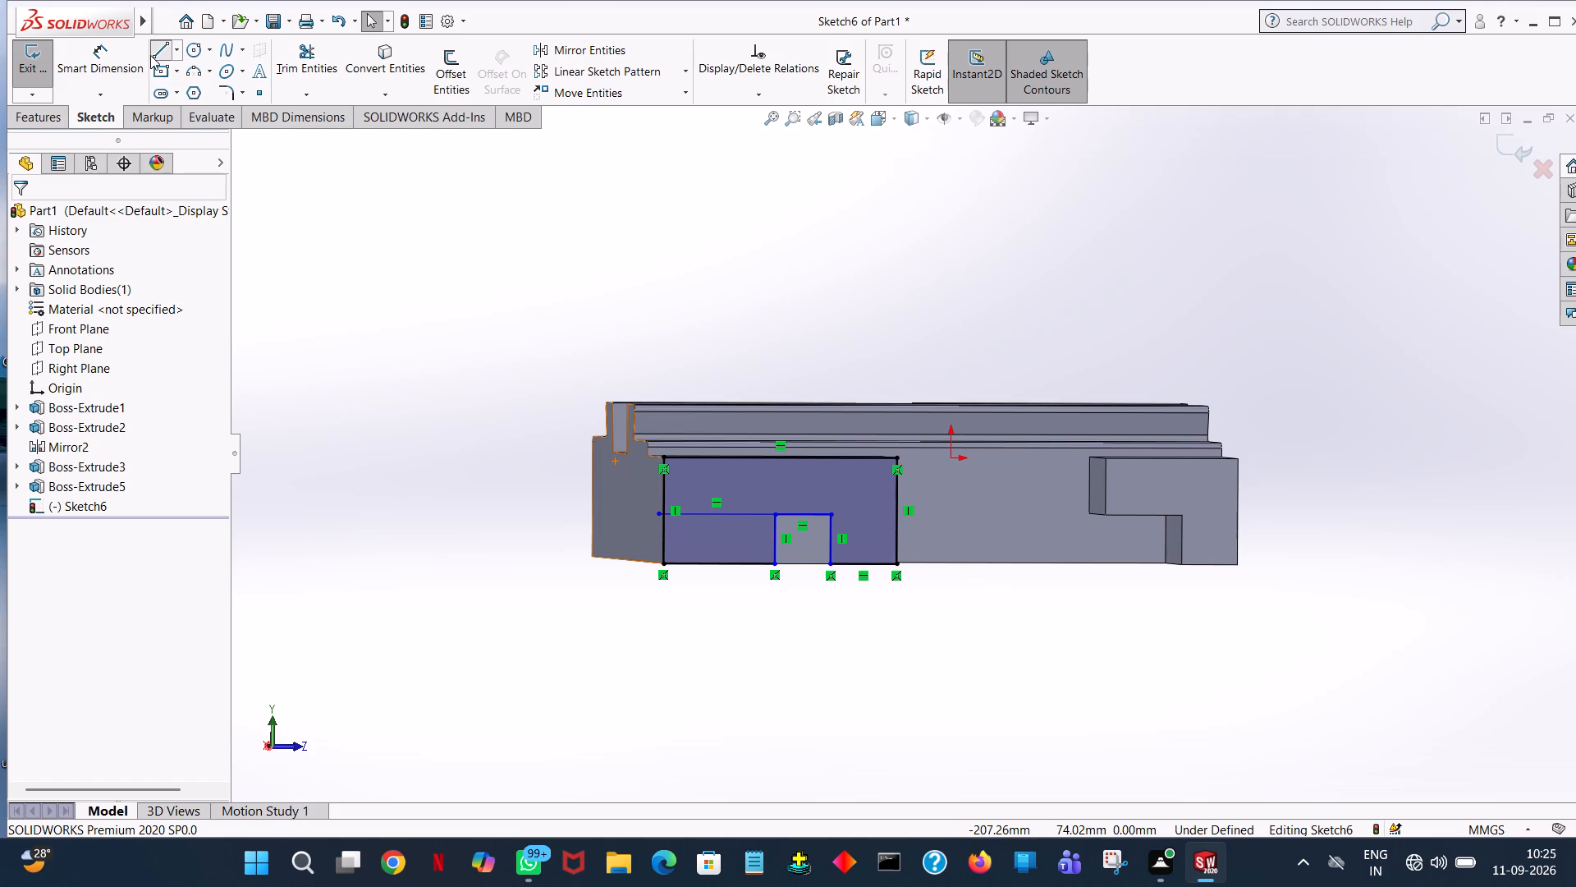
left_click(832, 514)
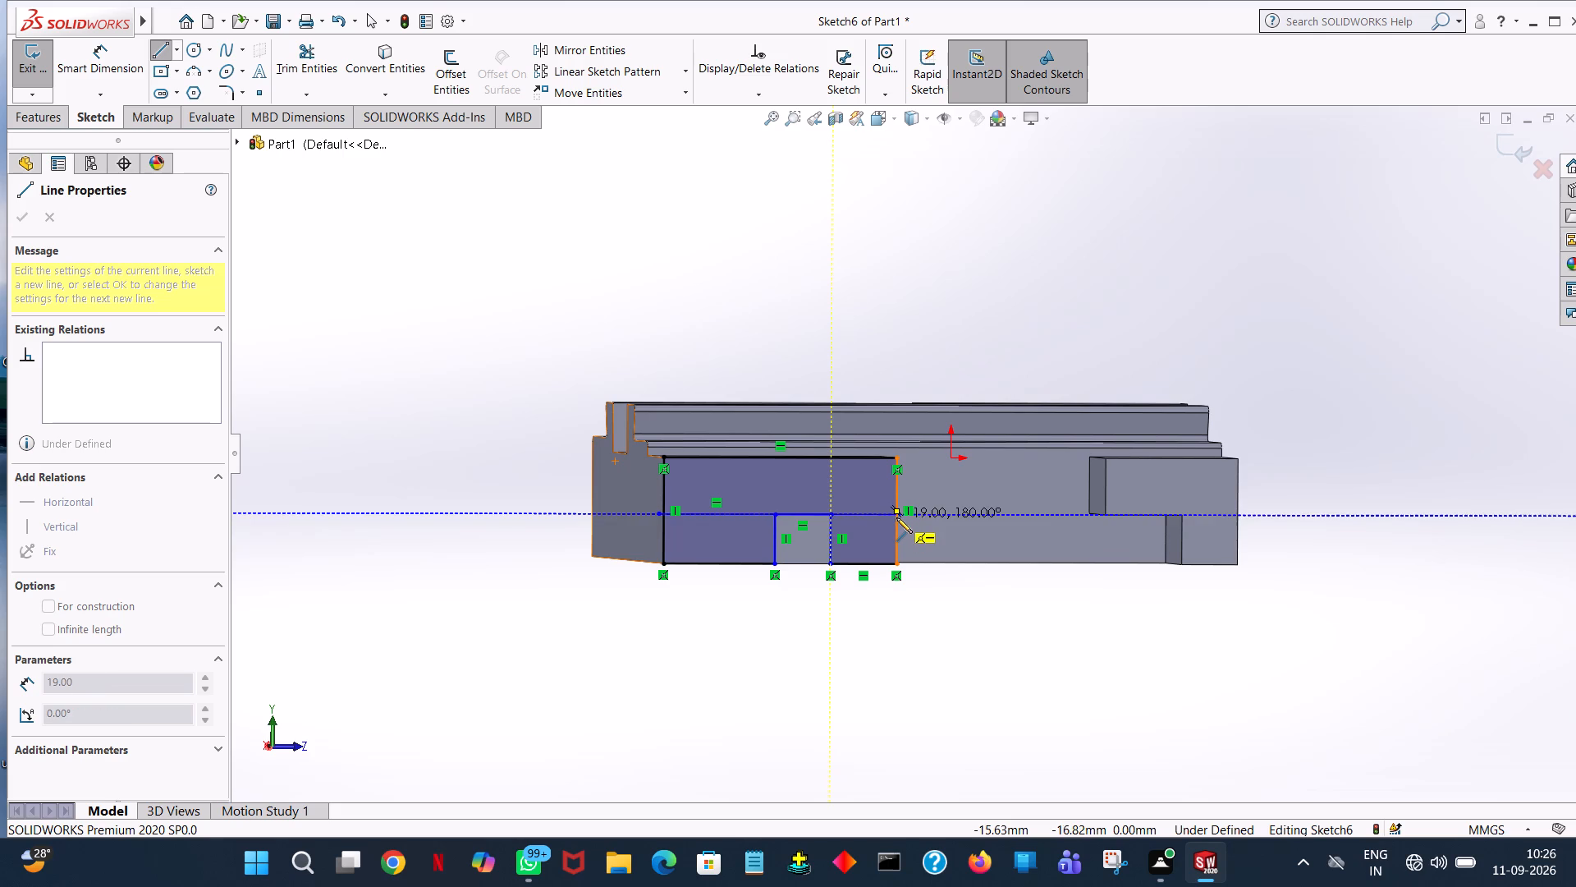
left_click(896, 517)
right_click(896, 517)
left_click(927, 526)
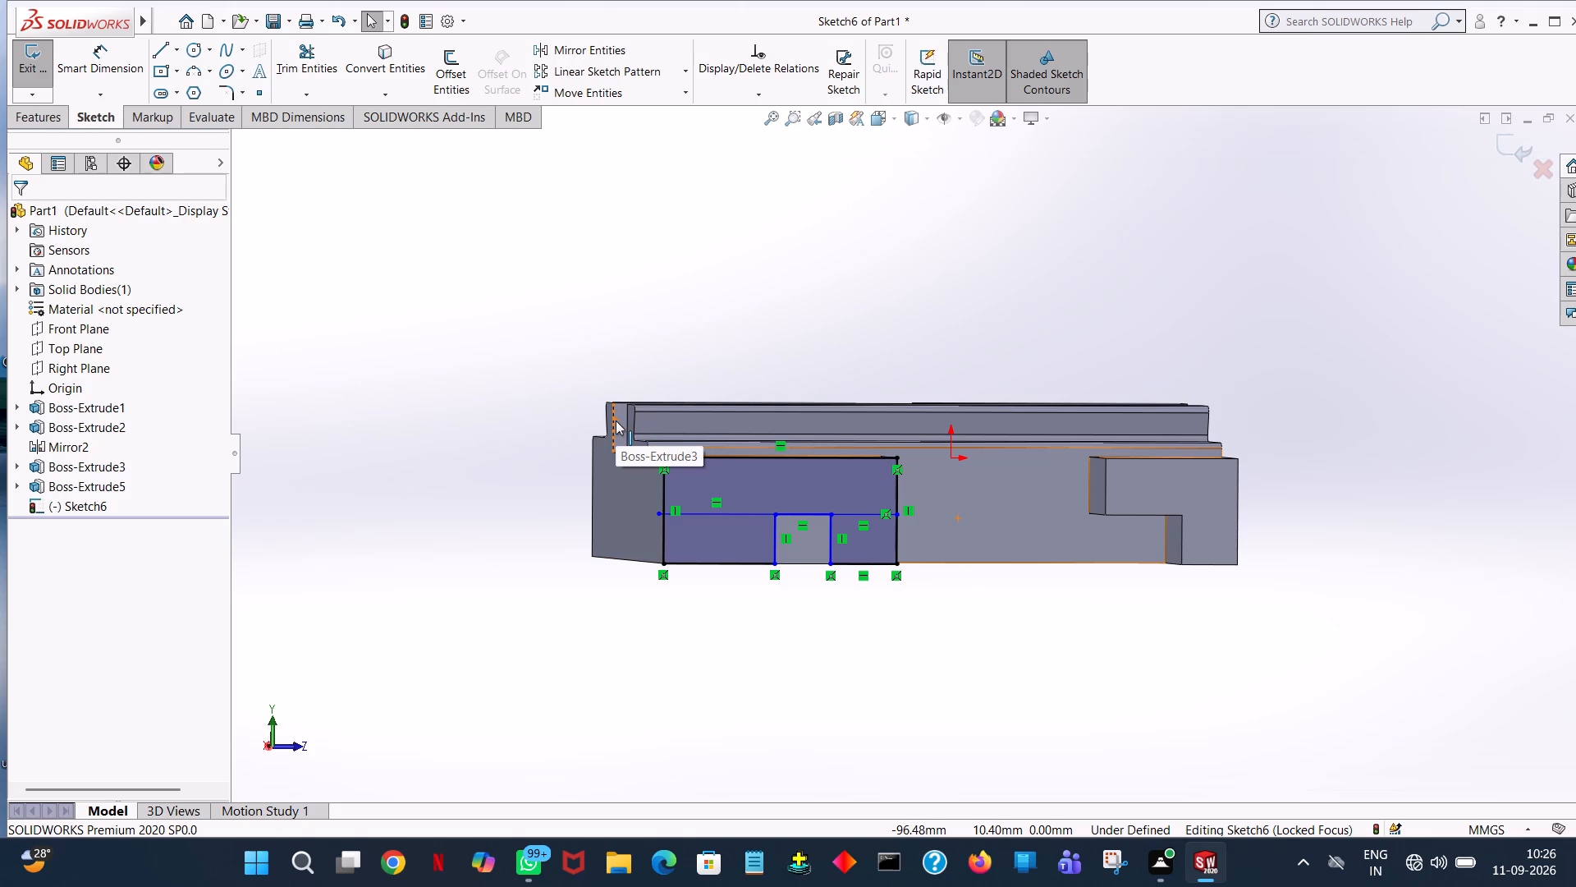
left_click(1328, 434)
Cut the two lower regions on either side of the notch with a 26 mm blind Extruded Cut.
middle_click_drag(1392, 522, 1358, 545)
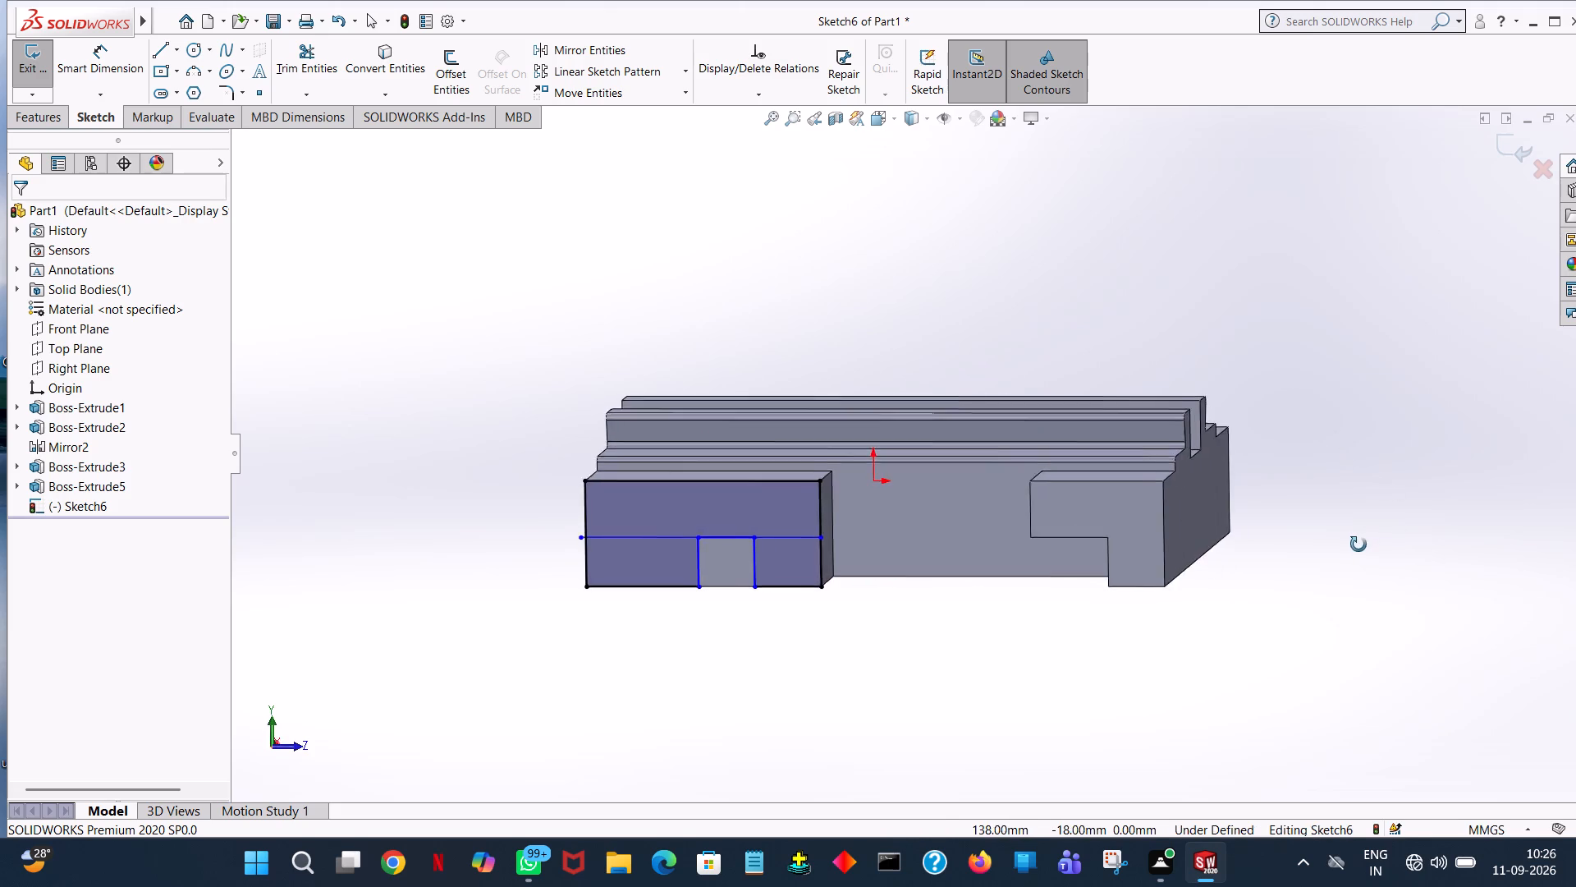
middle_click_drag(1358, 545, 1337, 530)
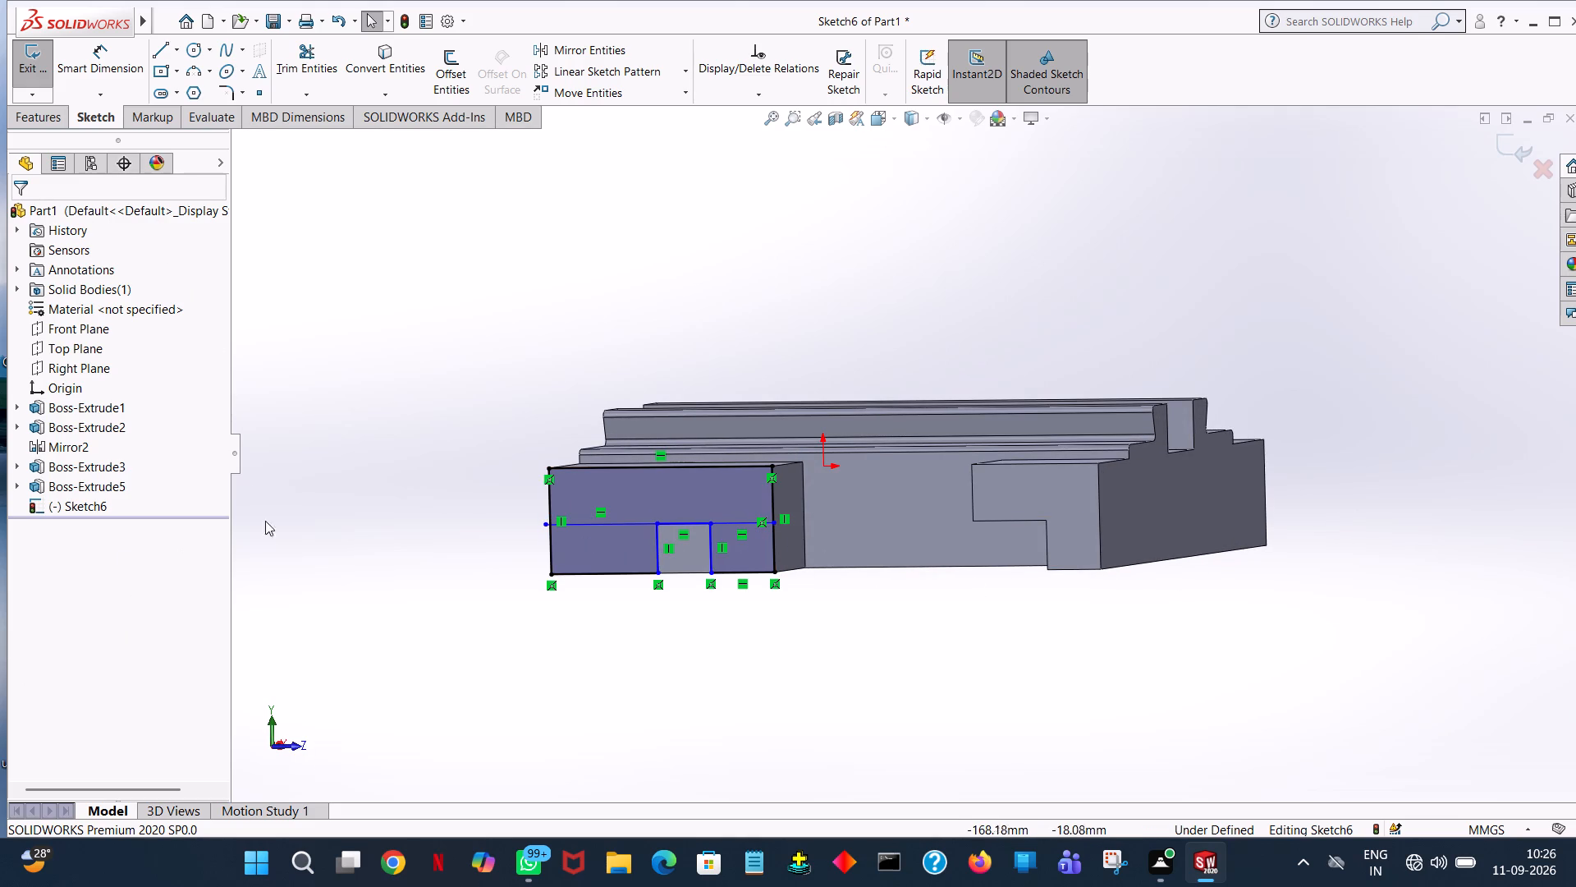
left_click(46, 126)
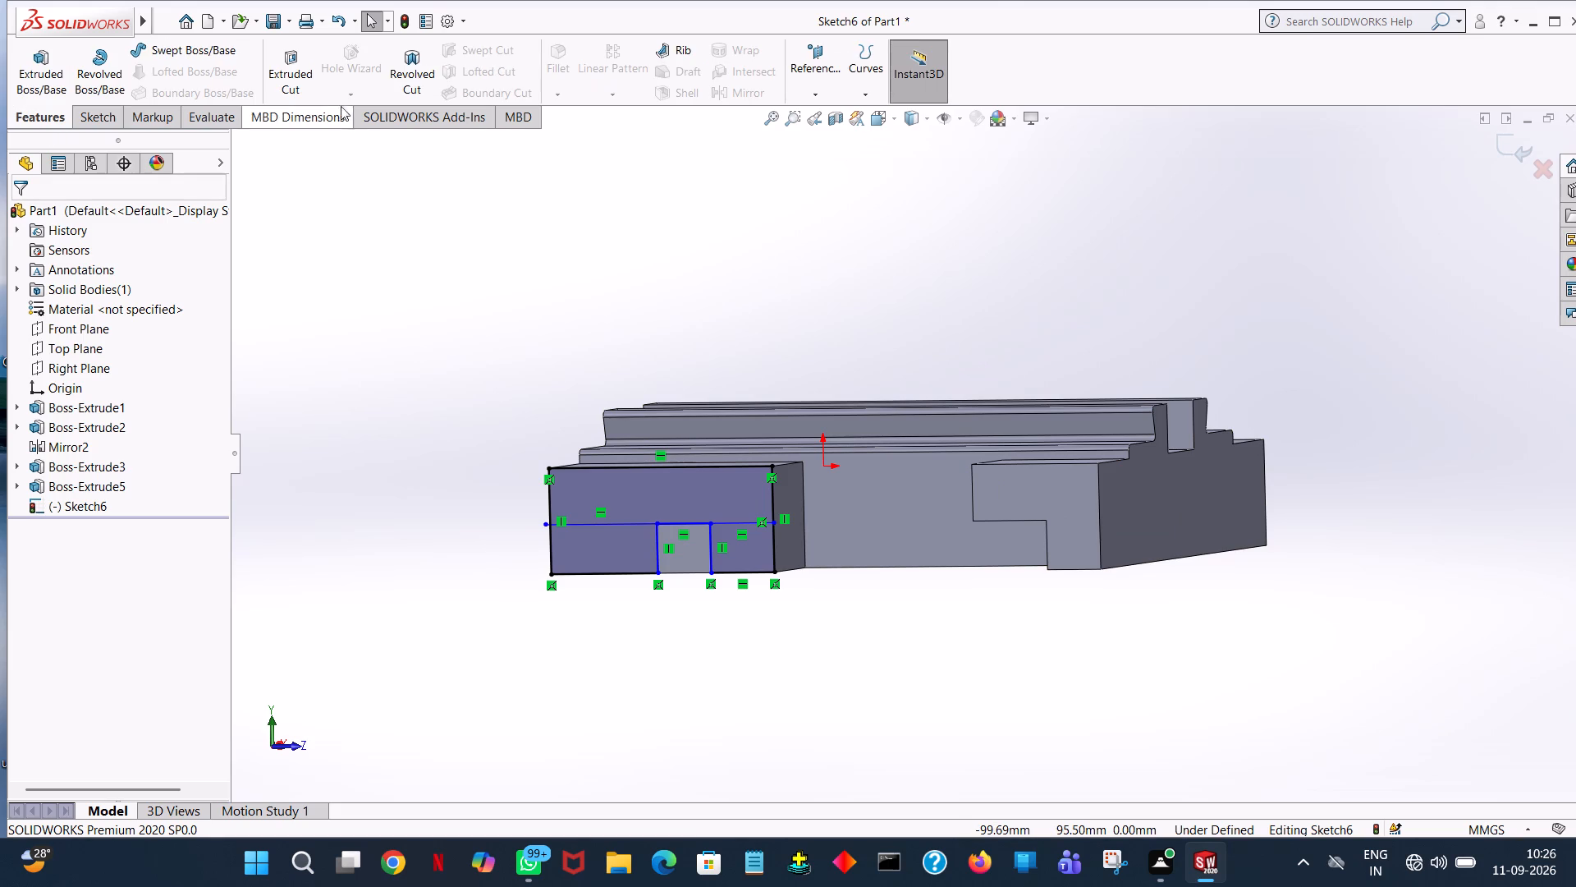
left_click(295, 70)
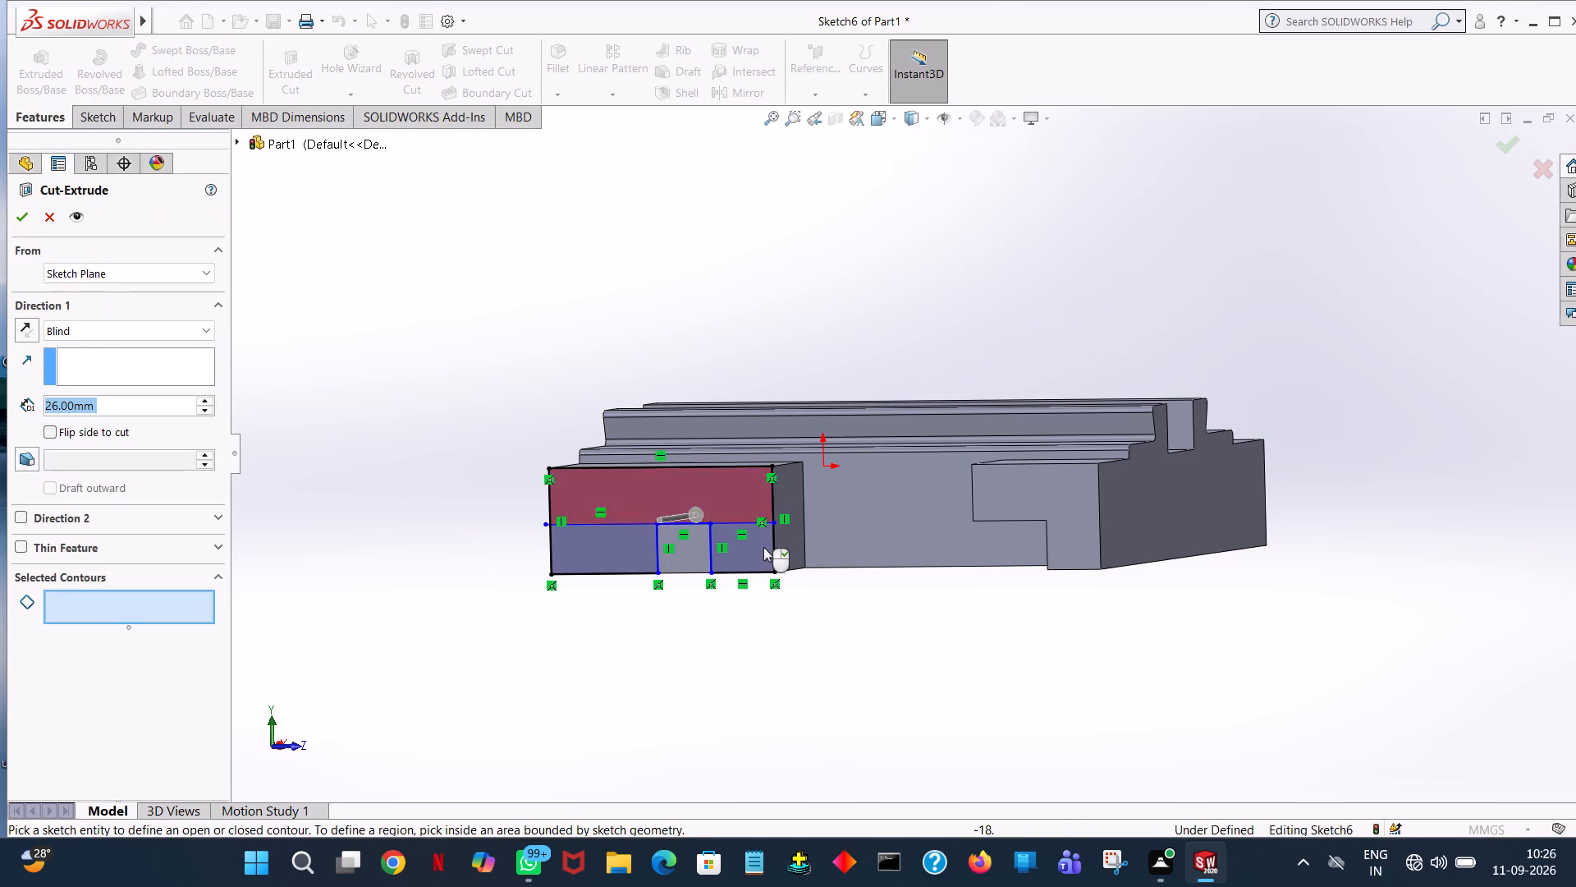
left_click(759, 557)
left_click(612, 550)
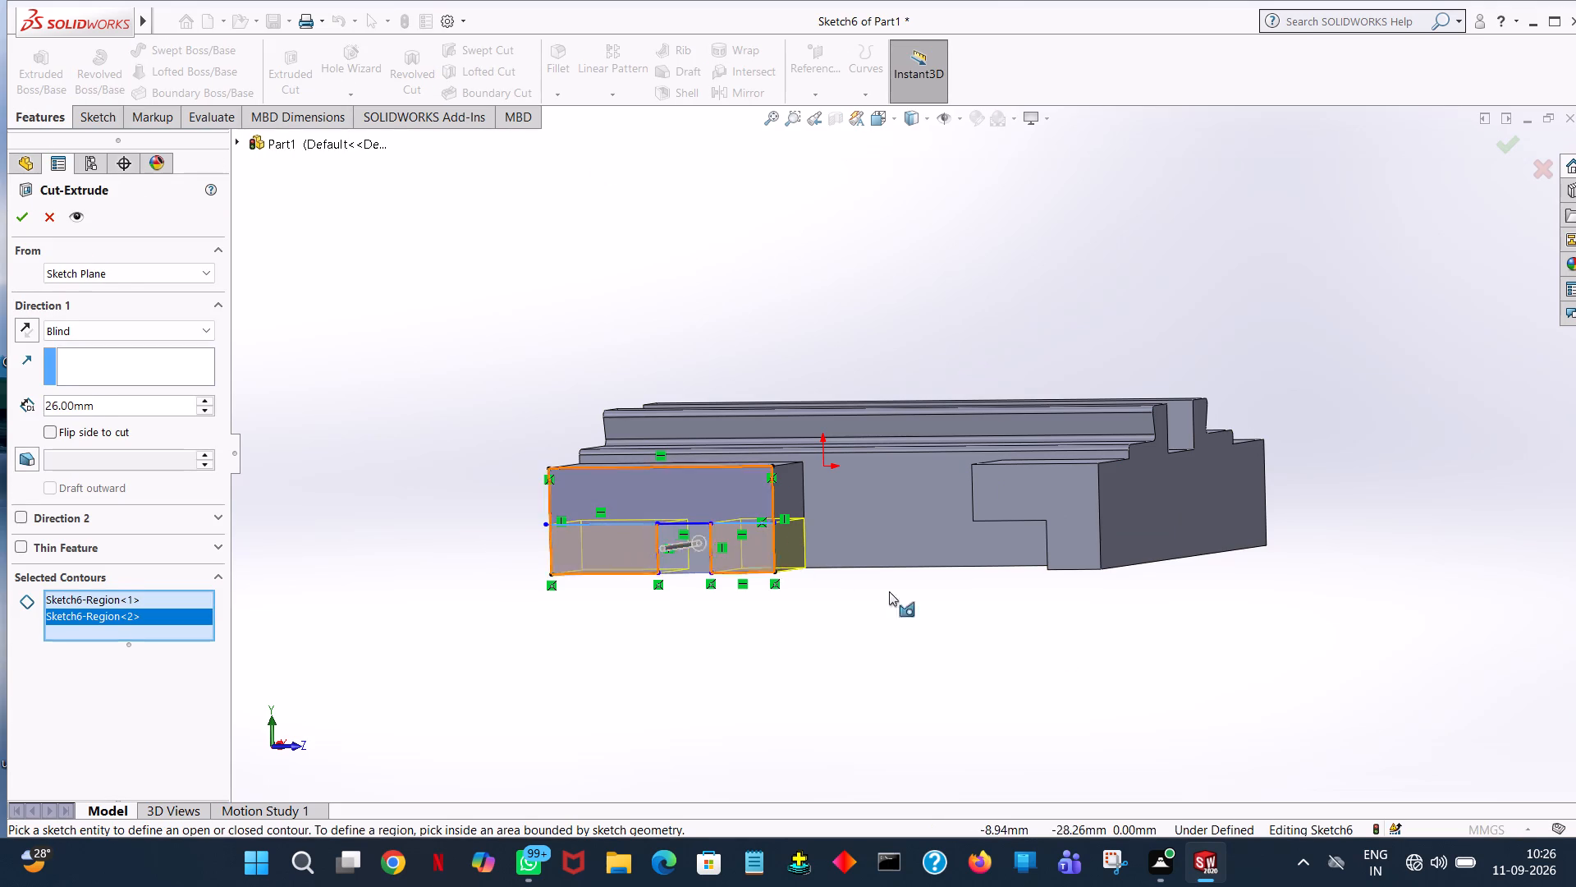
middle_click_drag(1065, 655, 999, 676)
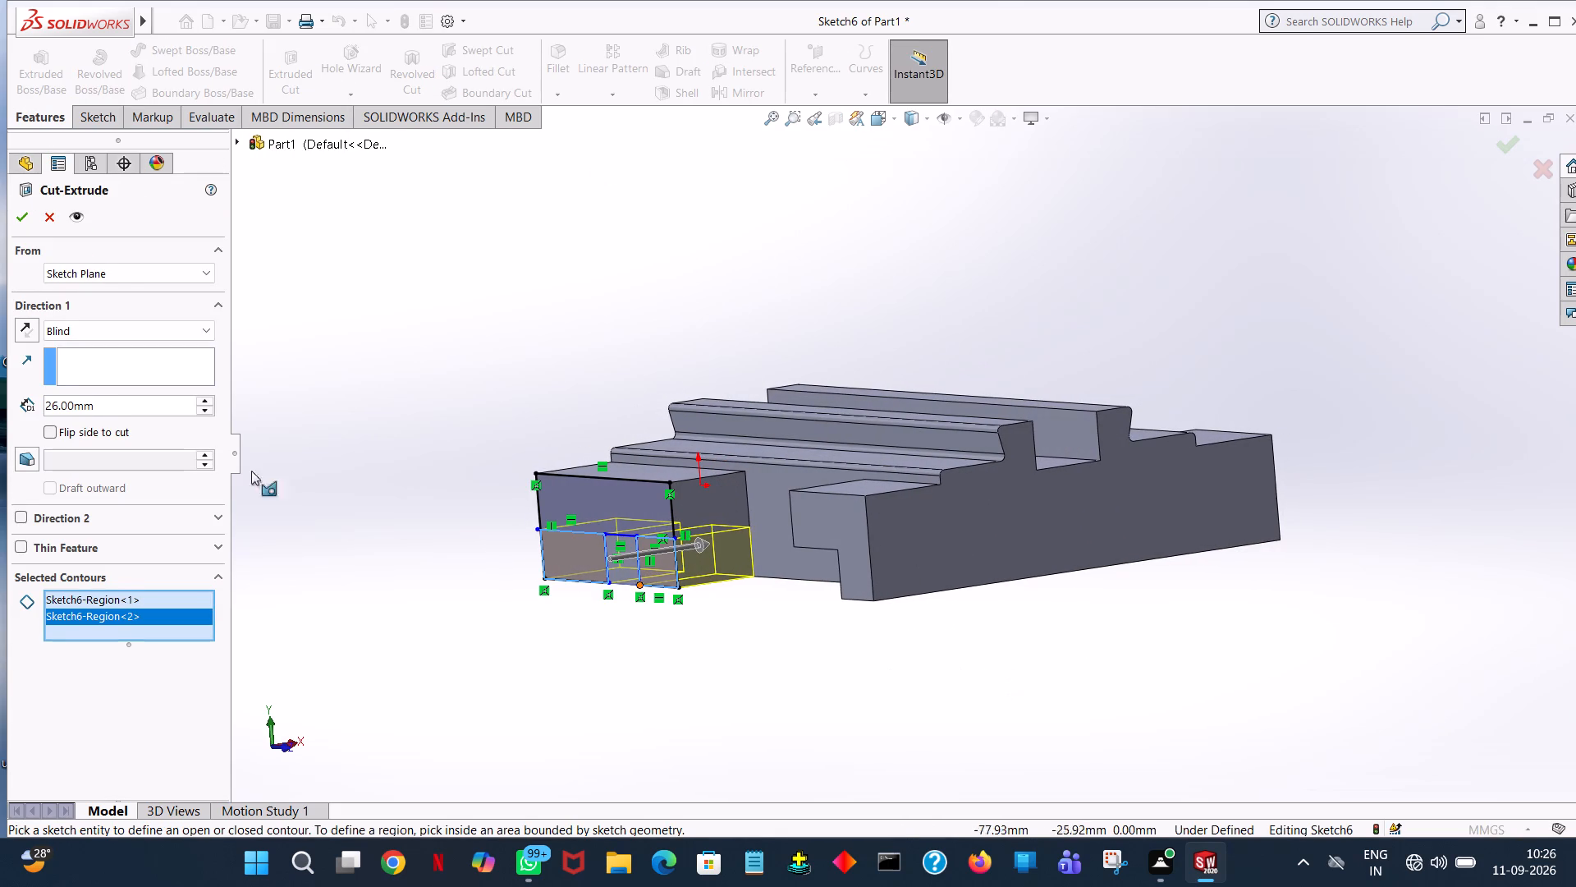
left_click(17, 222)
left_click(390, 263)
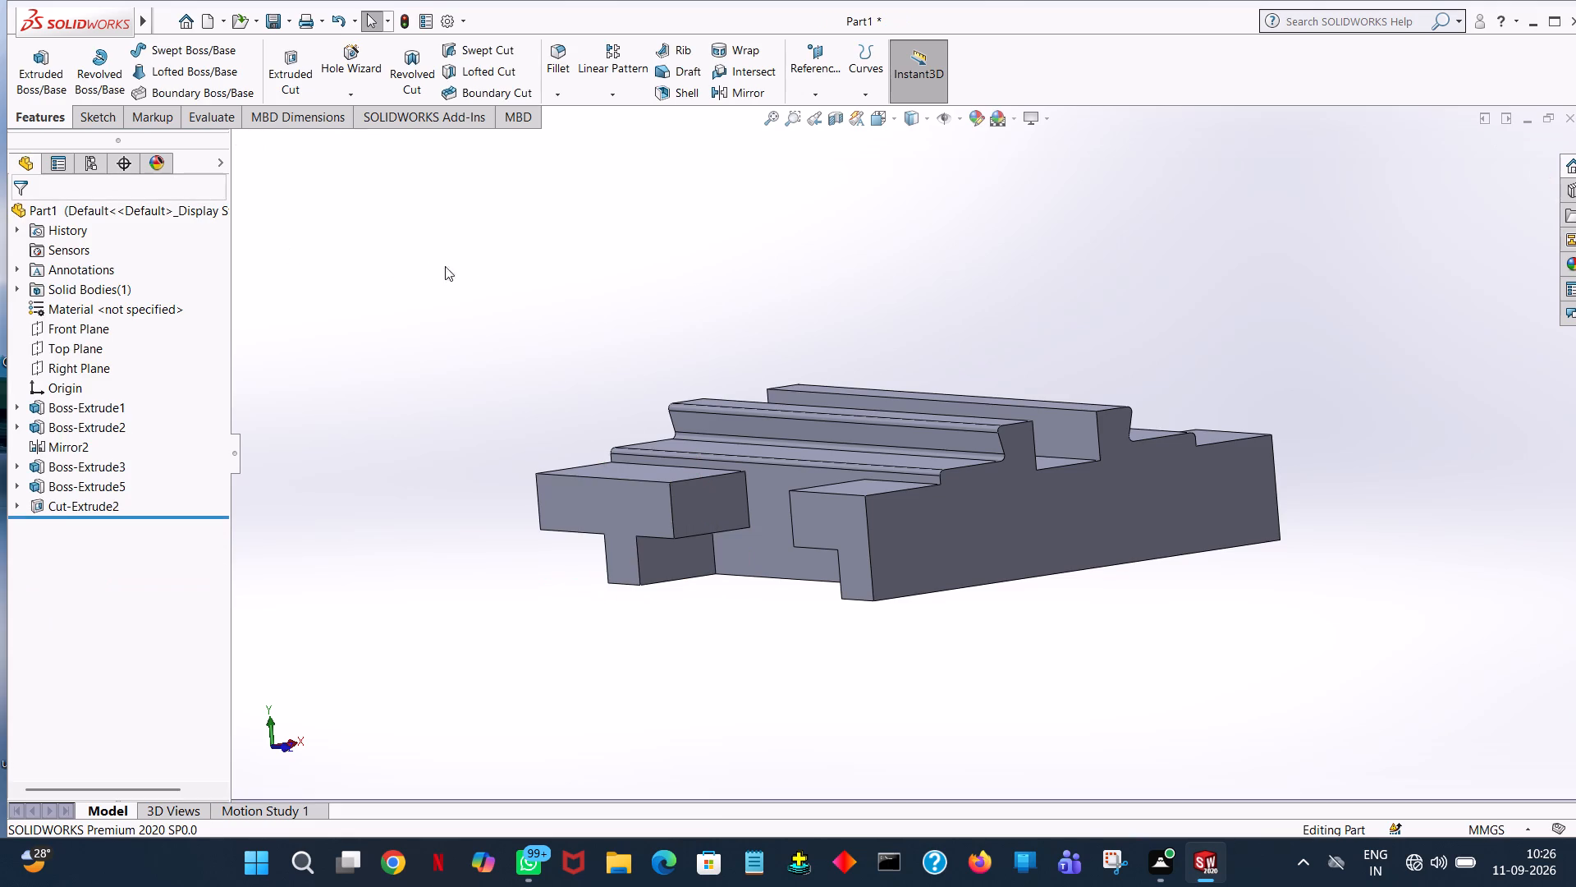
Add a 1.5 mm face fillet between the rear side projection's underside and its stem's rear face.
middle_click_drag(464, 270, 618, 260)
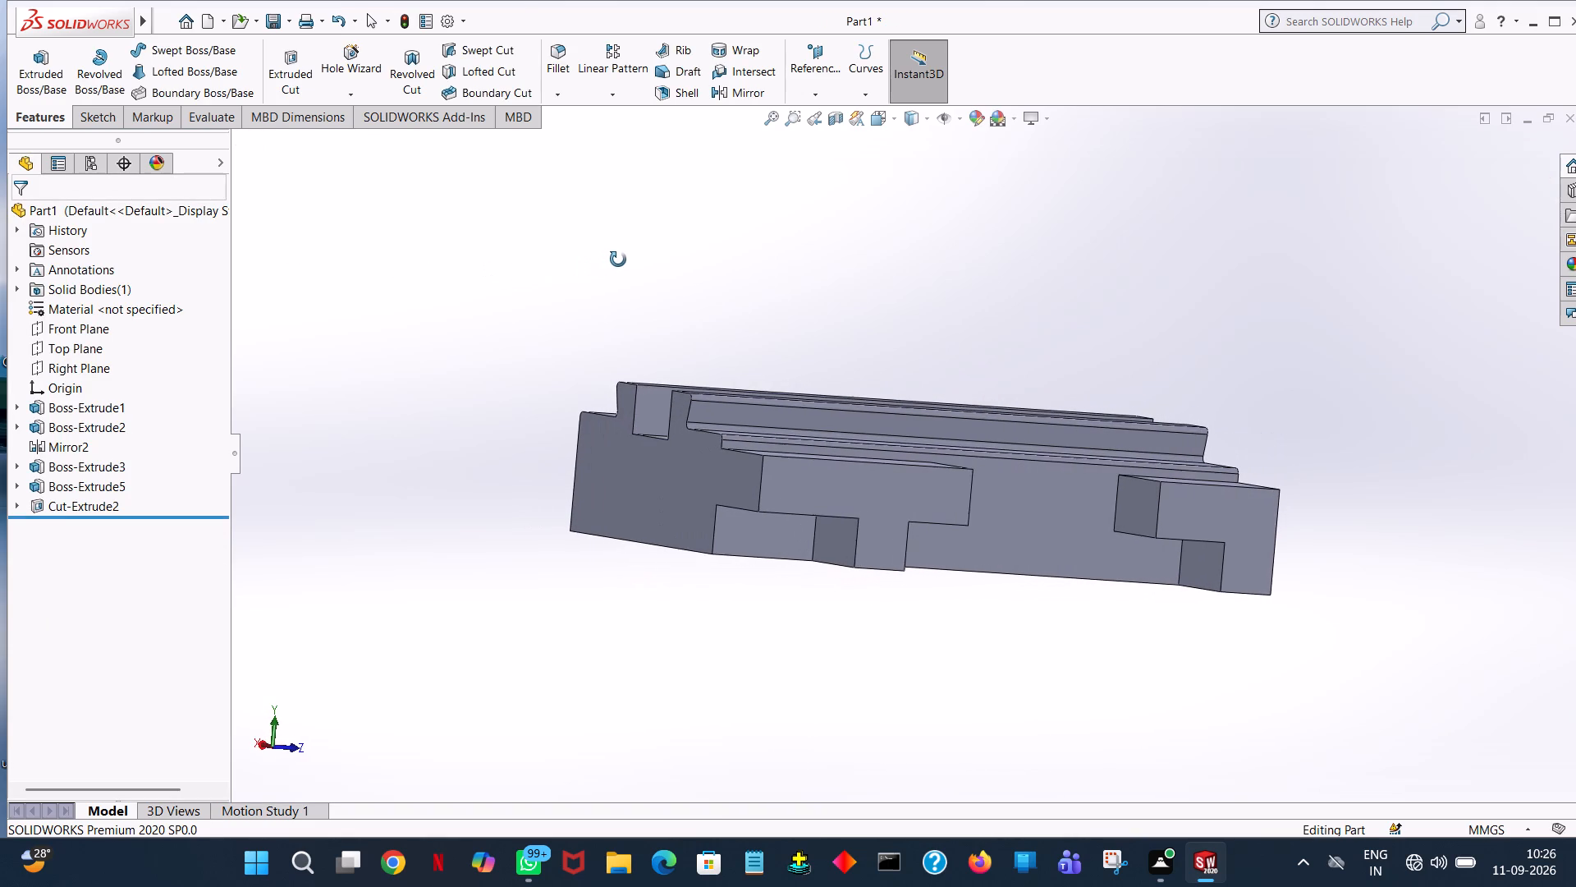
middle_click_drag(618, 260, 619, 260)
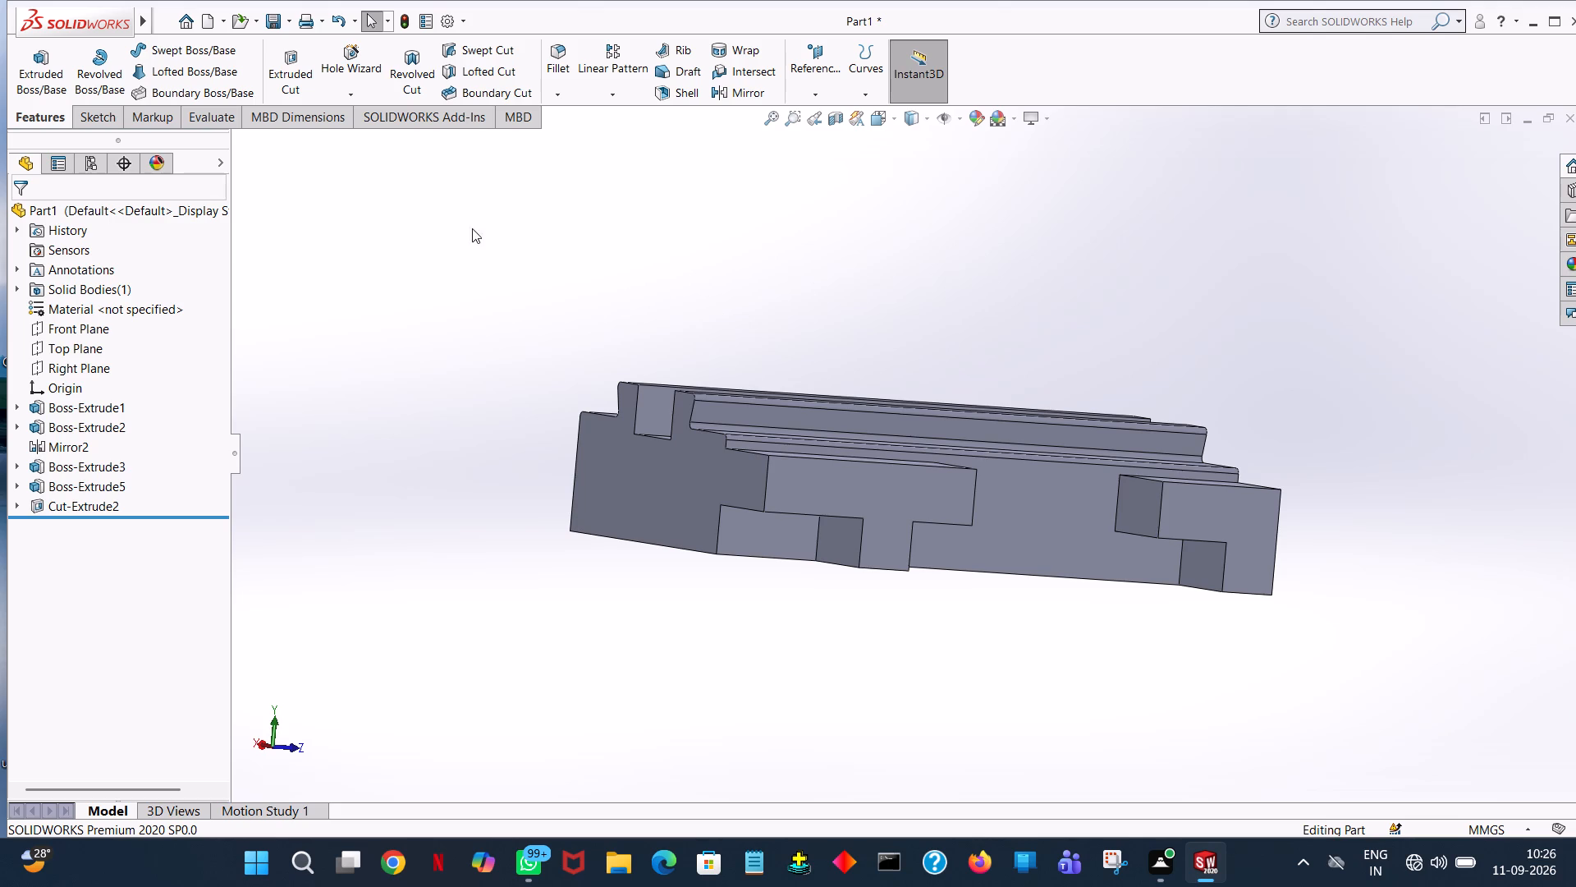
left_click(560, 64)
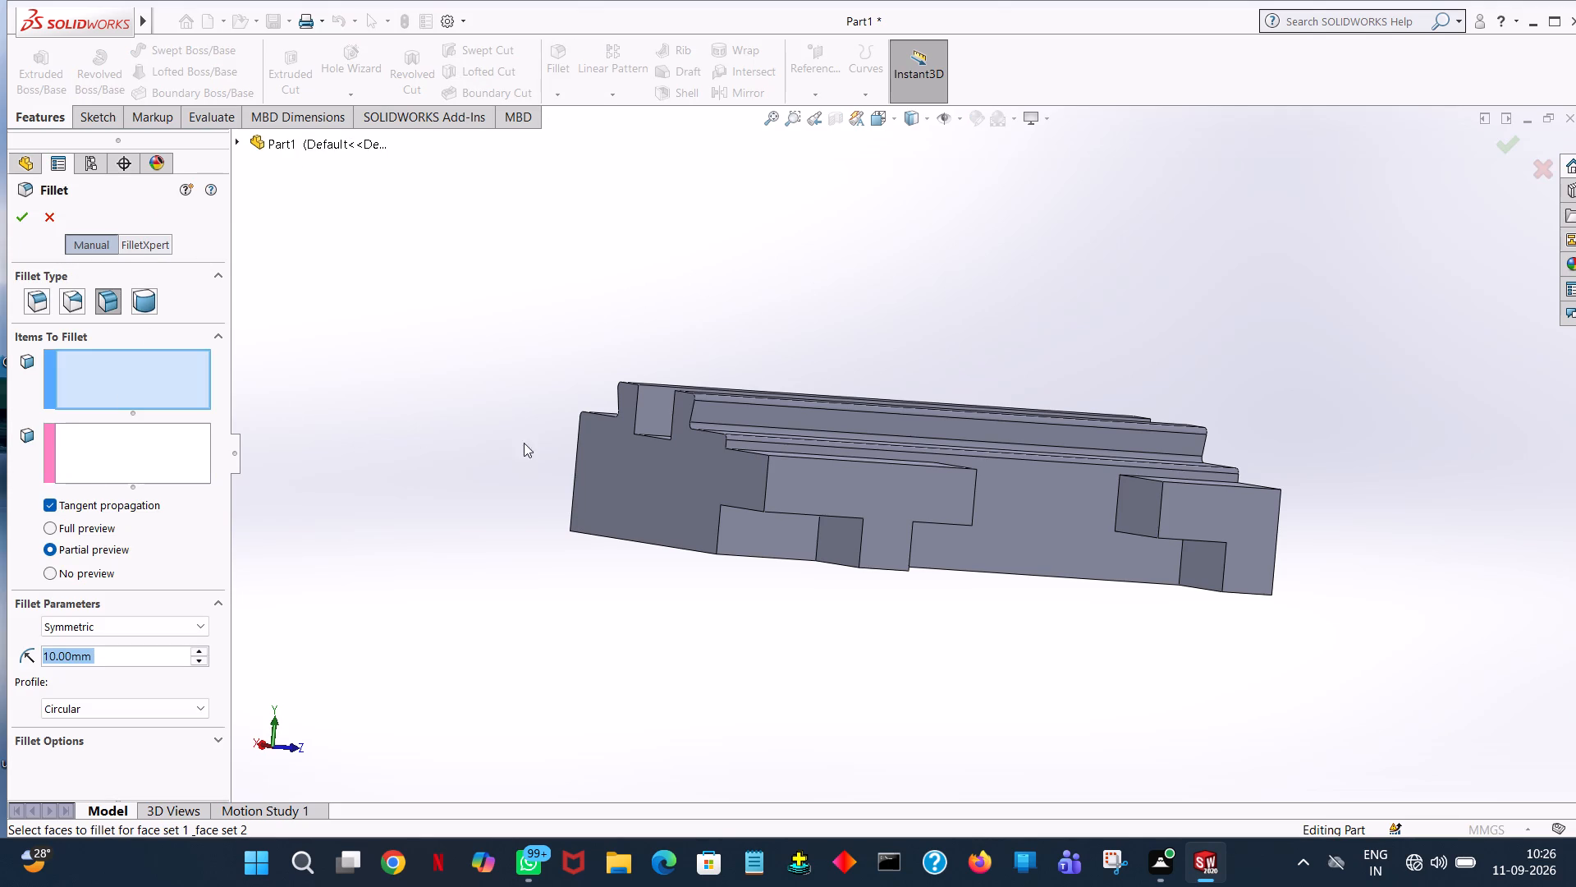
middle_click_drag(689, 527, 653, 521)
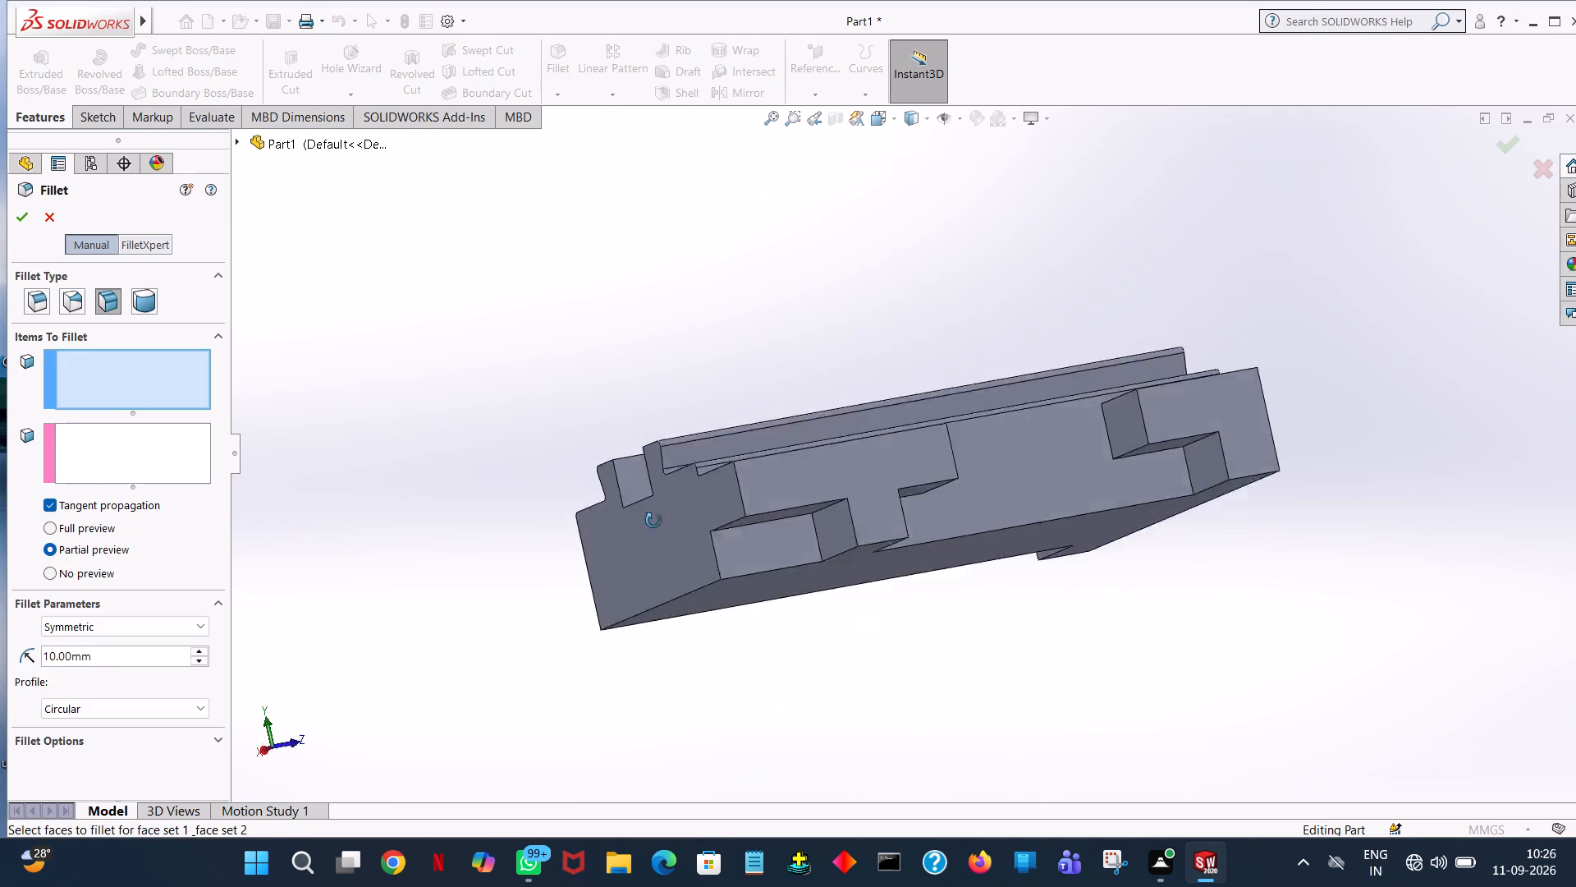
middle_click_drag(653, 521, 638, 462)
left_click(747, 409)
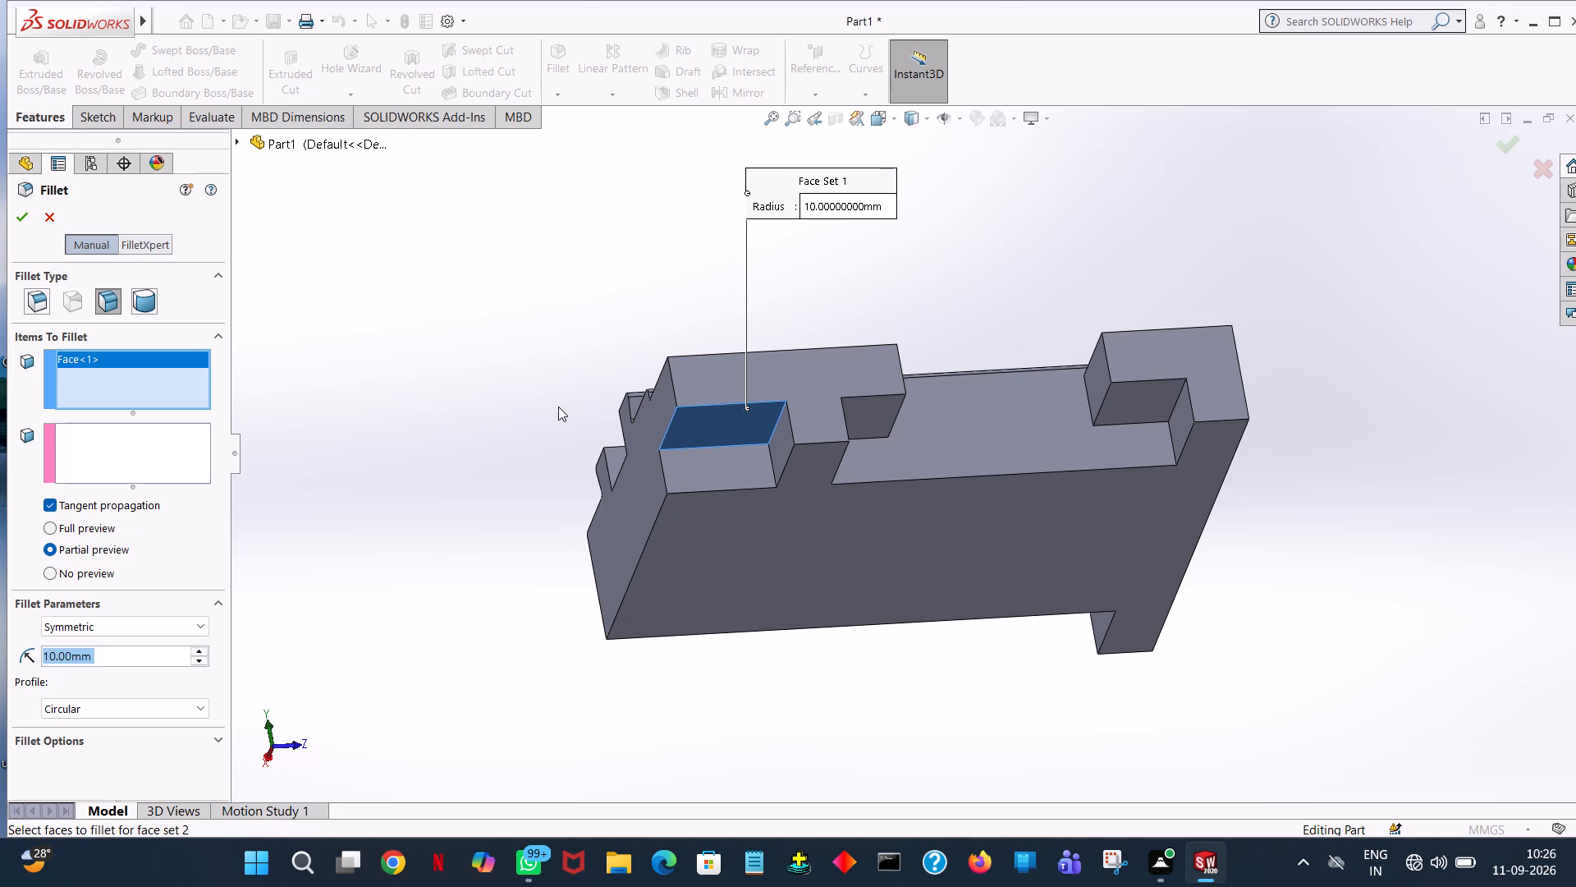
left_click(142, 454)
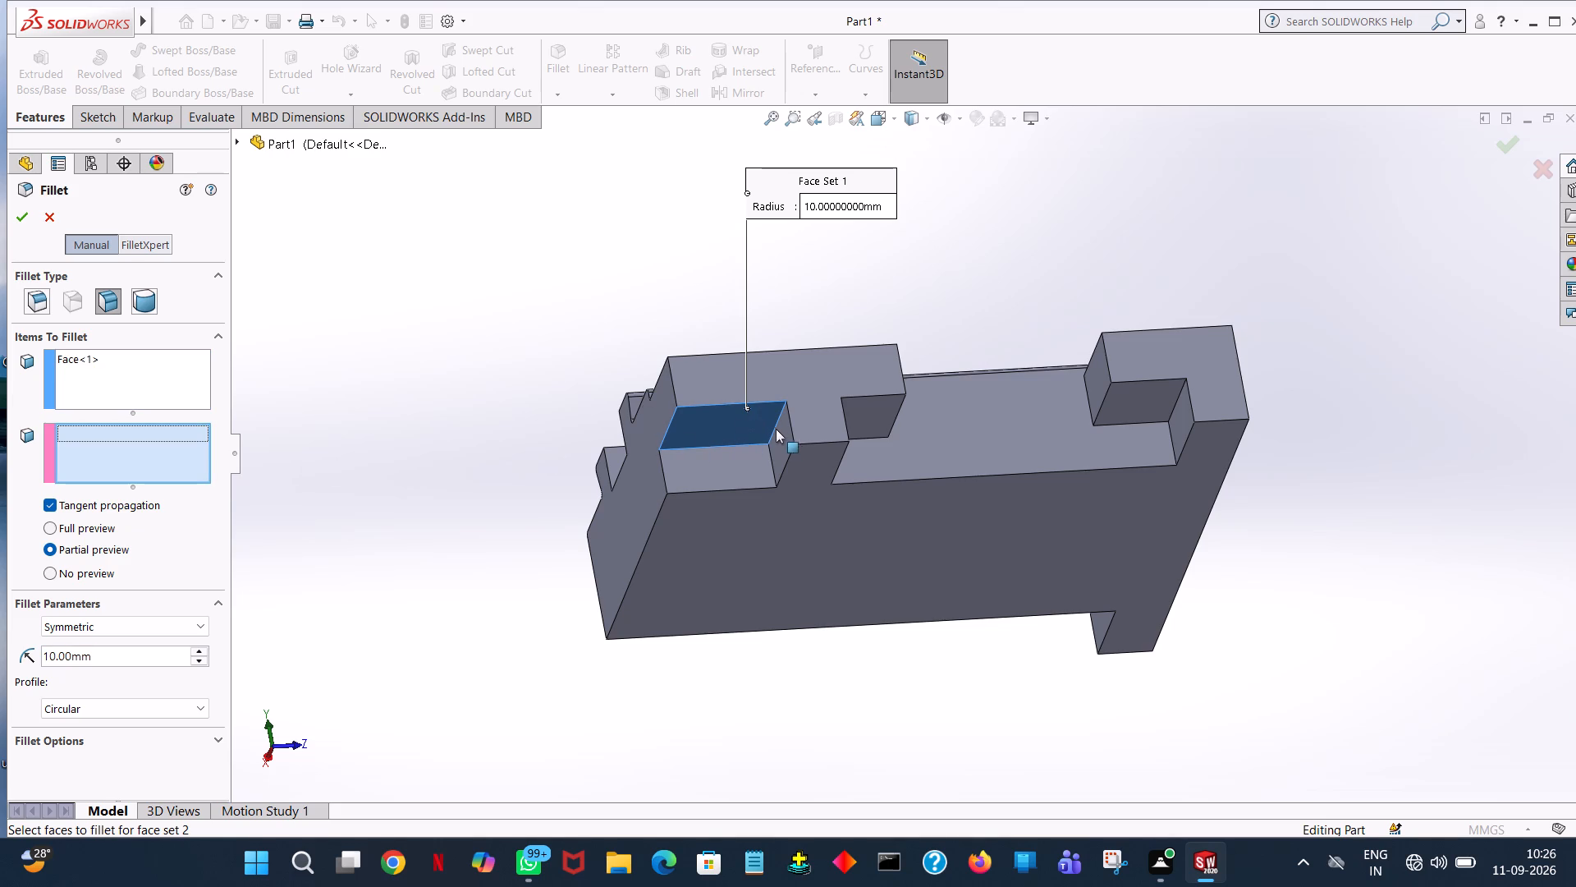
left_click(782, 434)
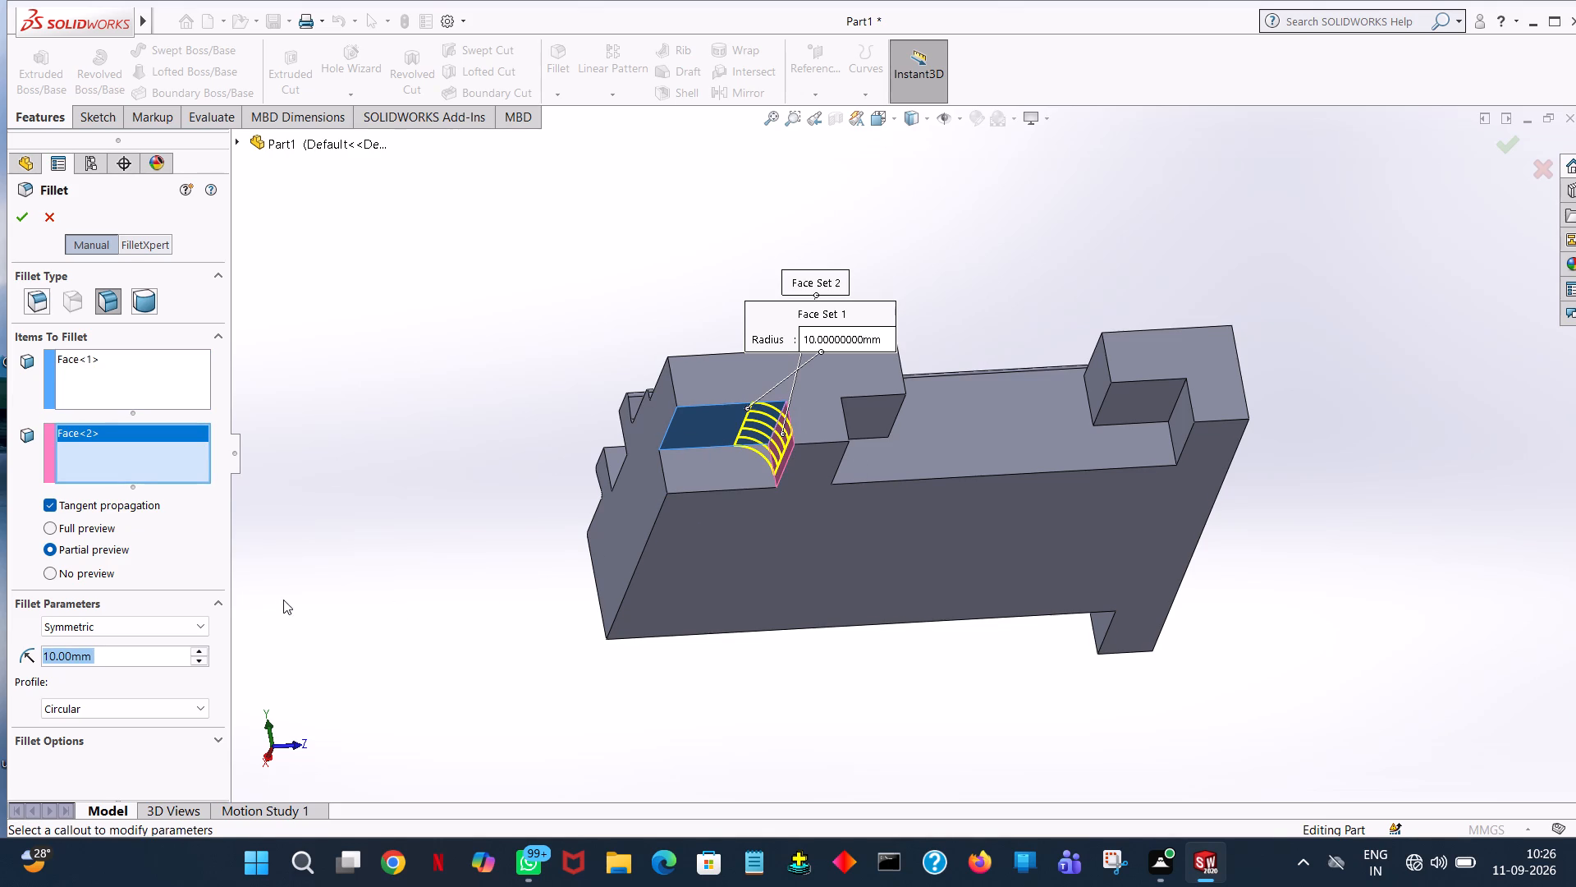
type("1.5")
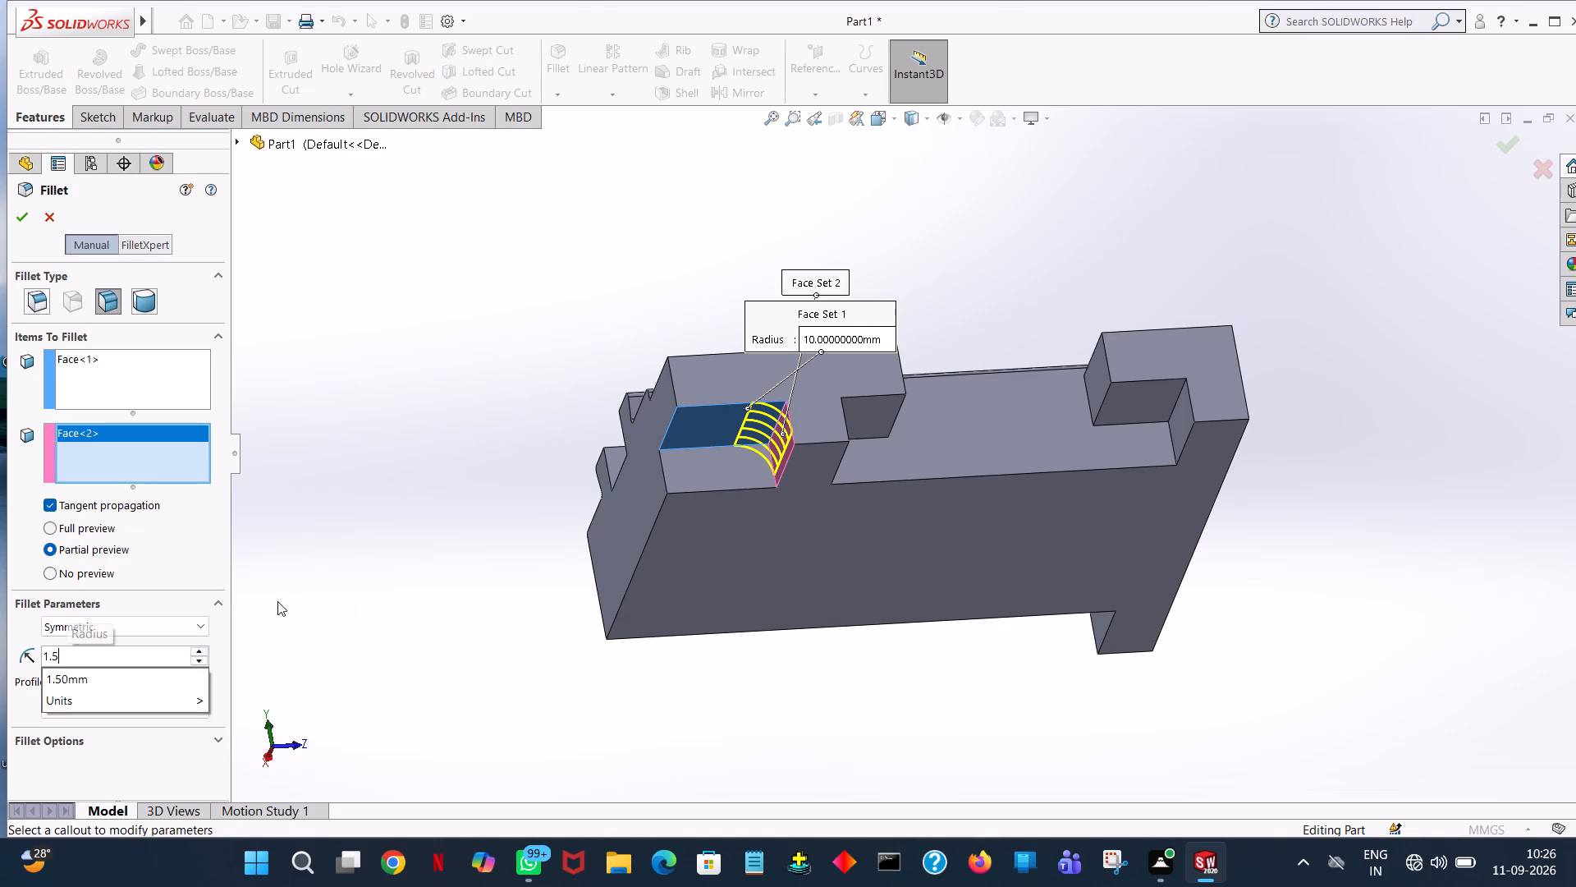
key("Return")
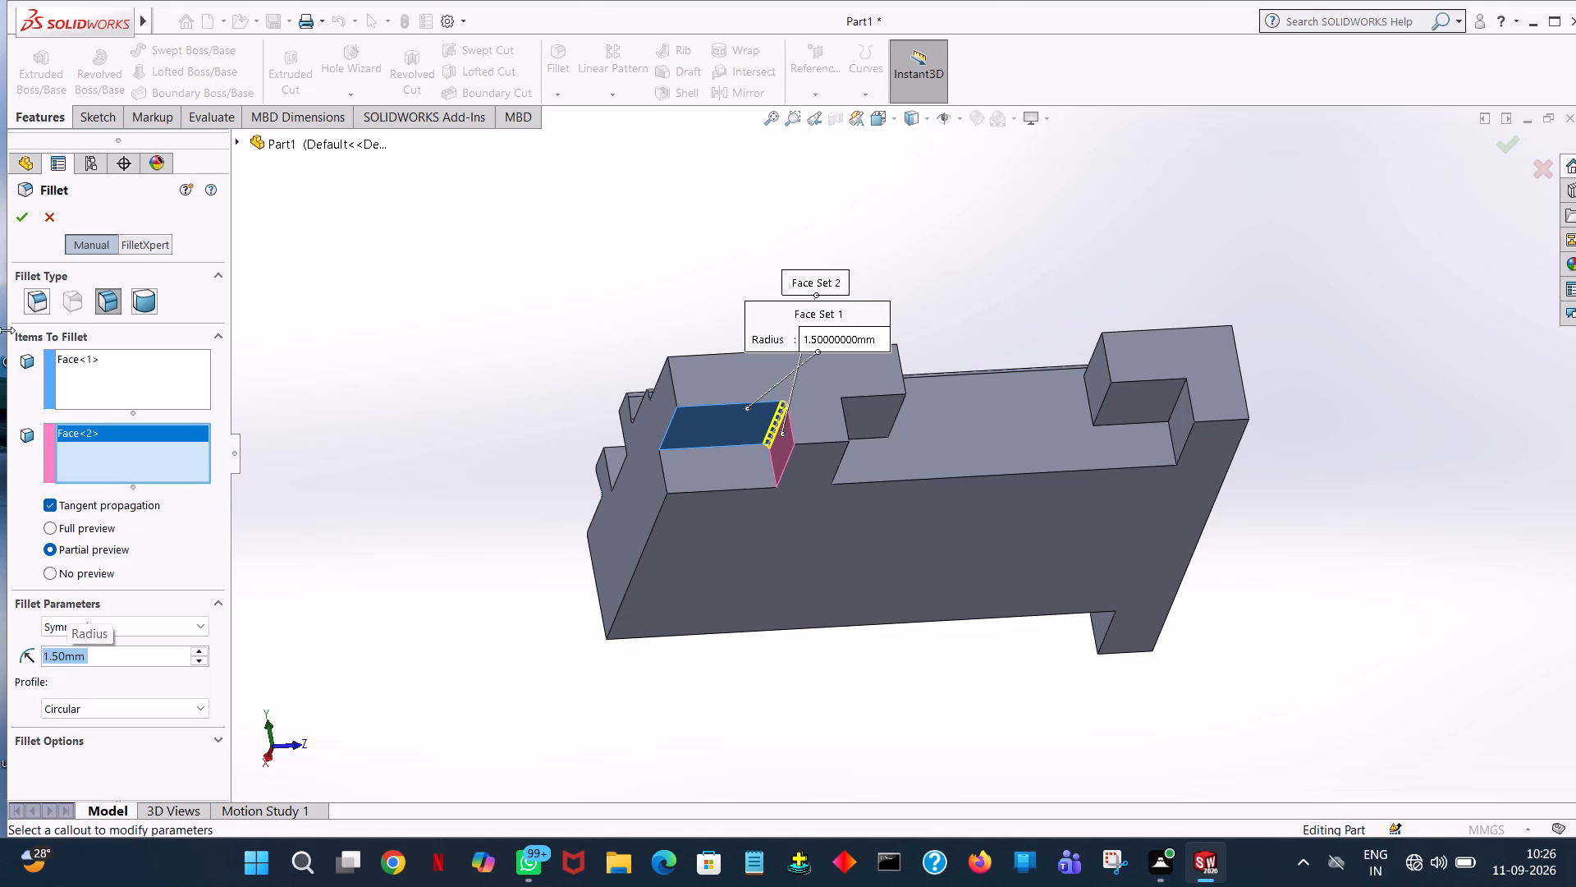
left_click(20, 225)
Add a 1.5 mm face fillet between the rear side projection's underside and its stem's front face.
middle_click_drag(616, 273, 607, 283)
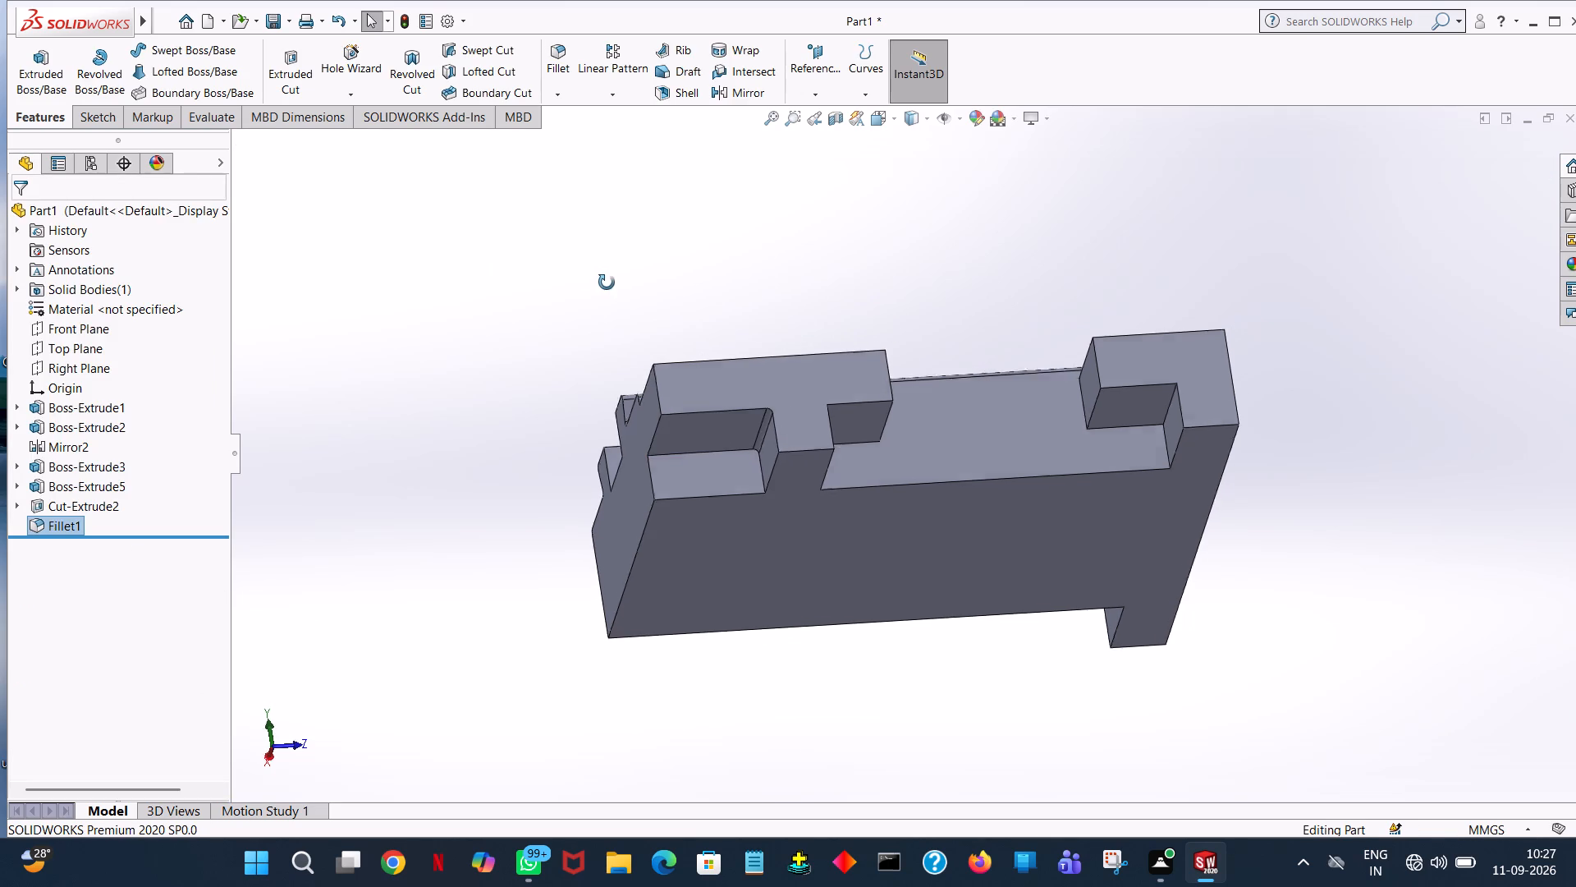
middle_click_drag(607, 283, 573, 356)
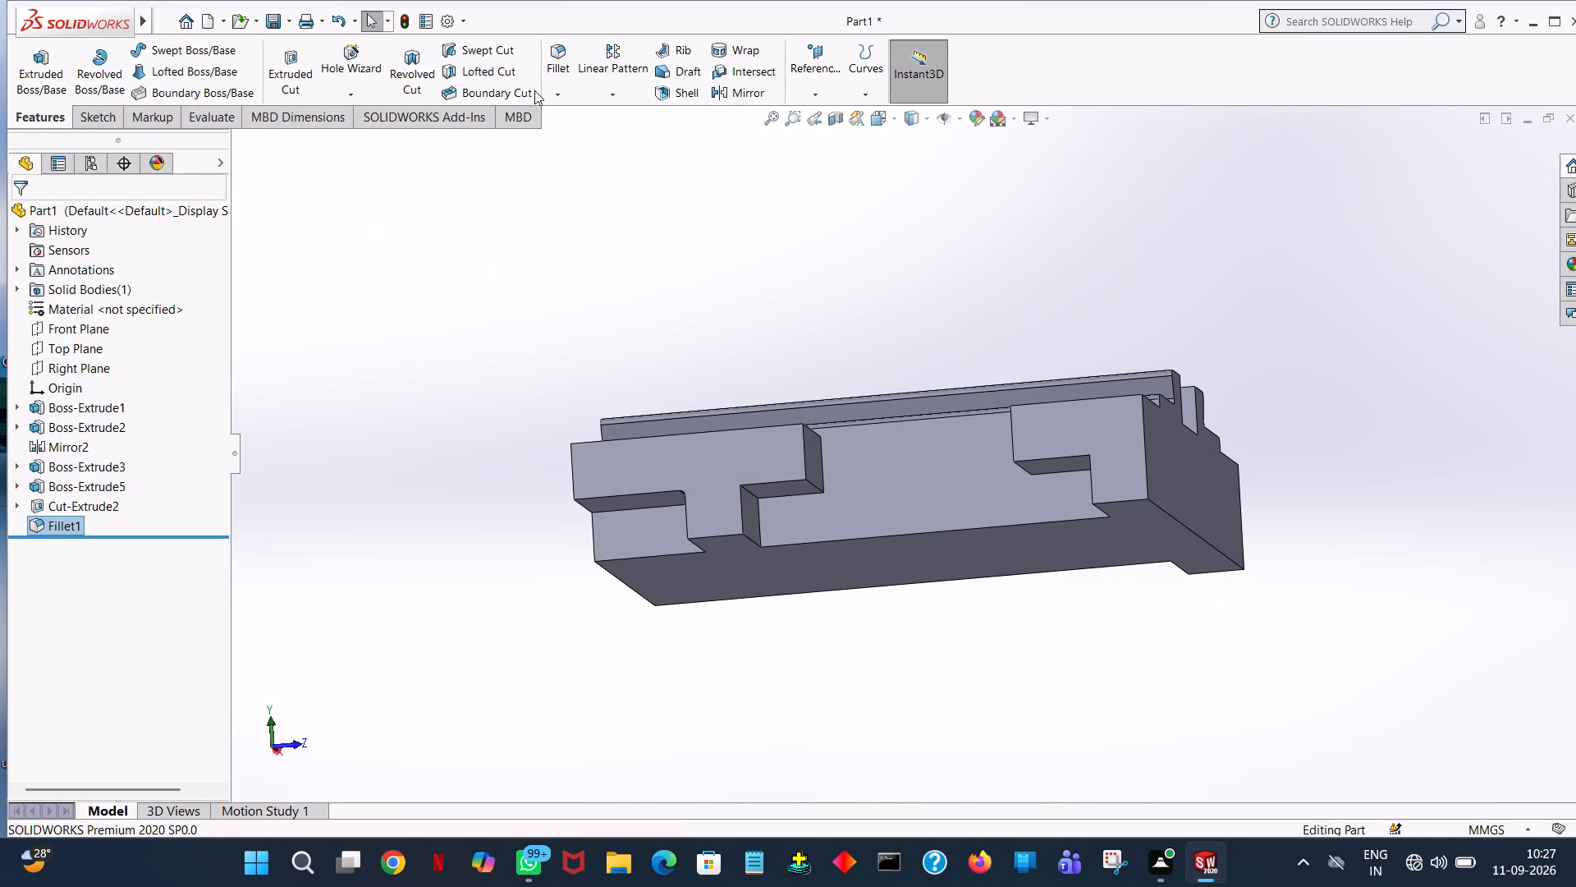
left_click(561, 53)
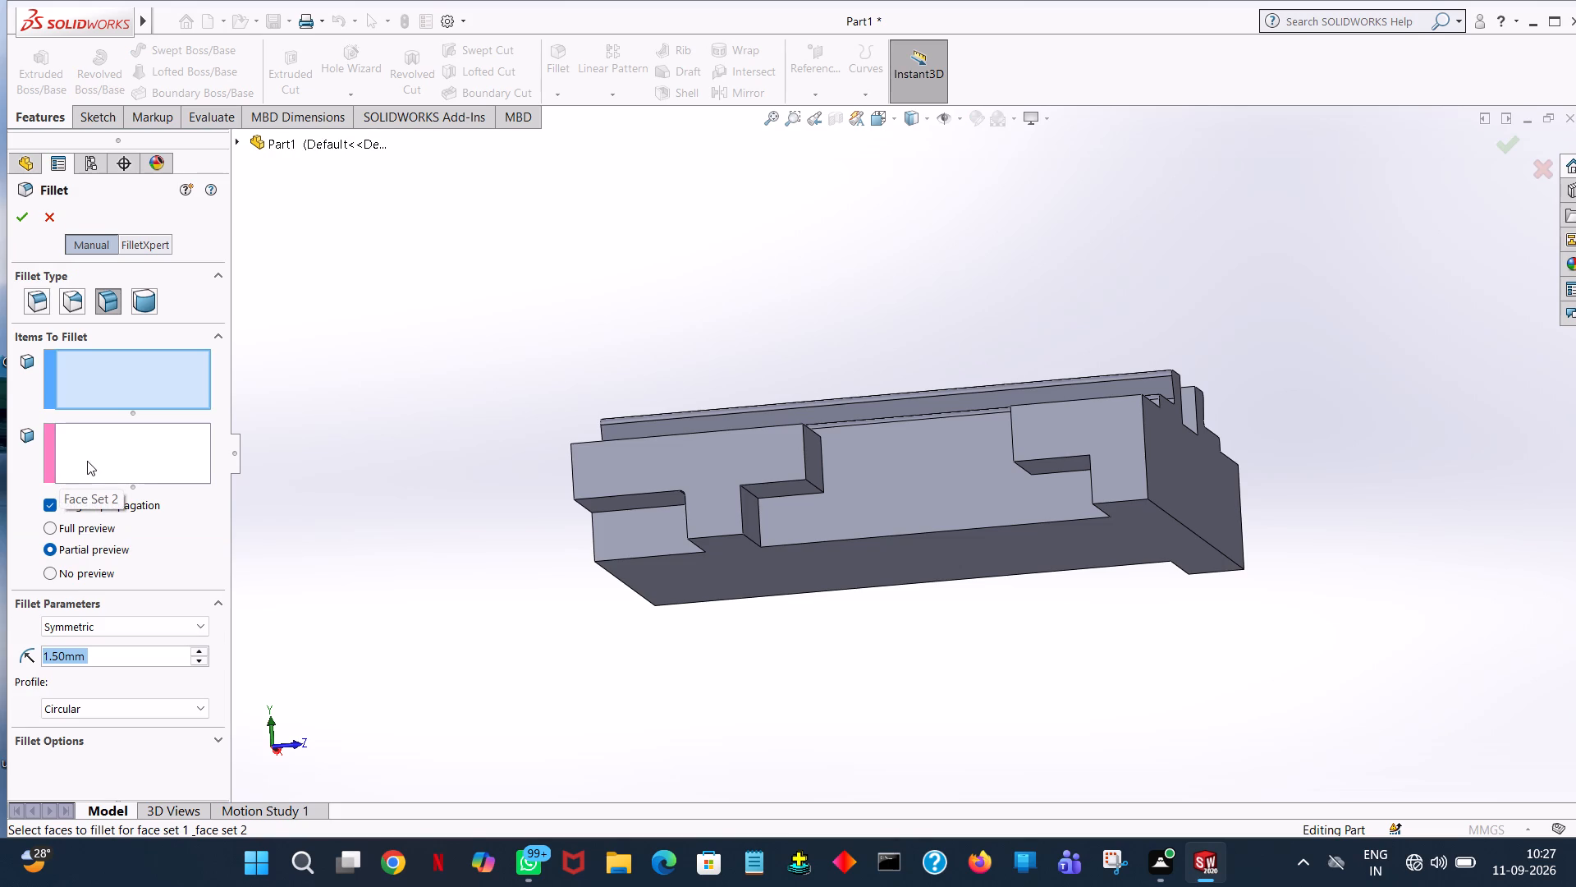
left_click(784, 485)
left_click(144, 448)
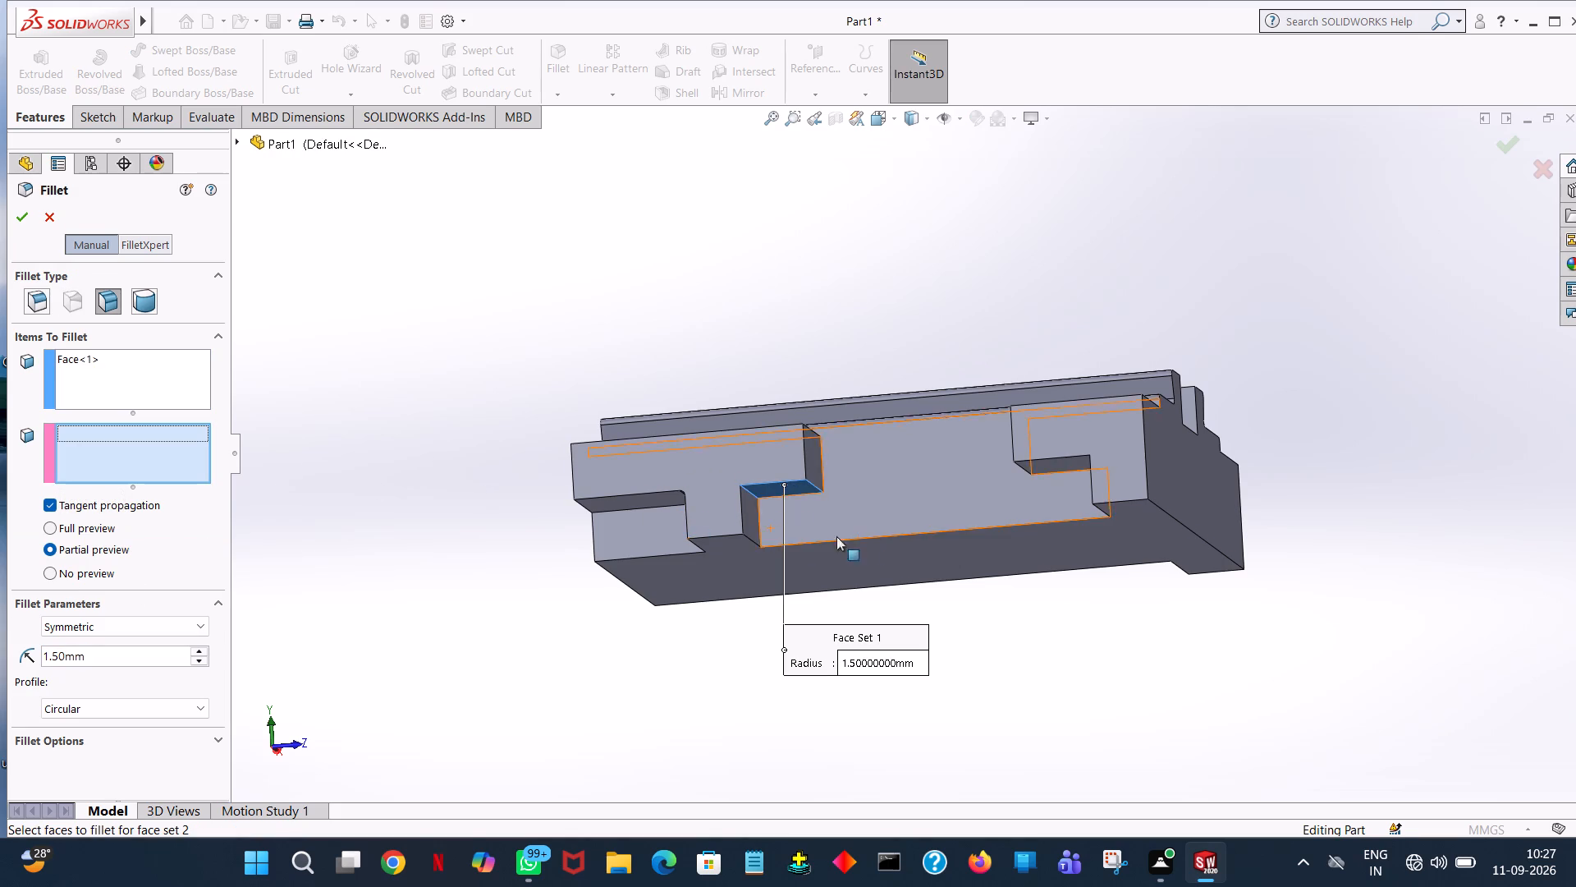
left_click(747, 513)
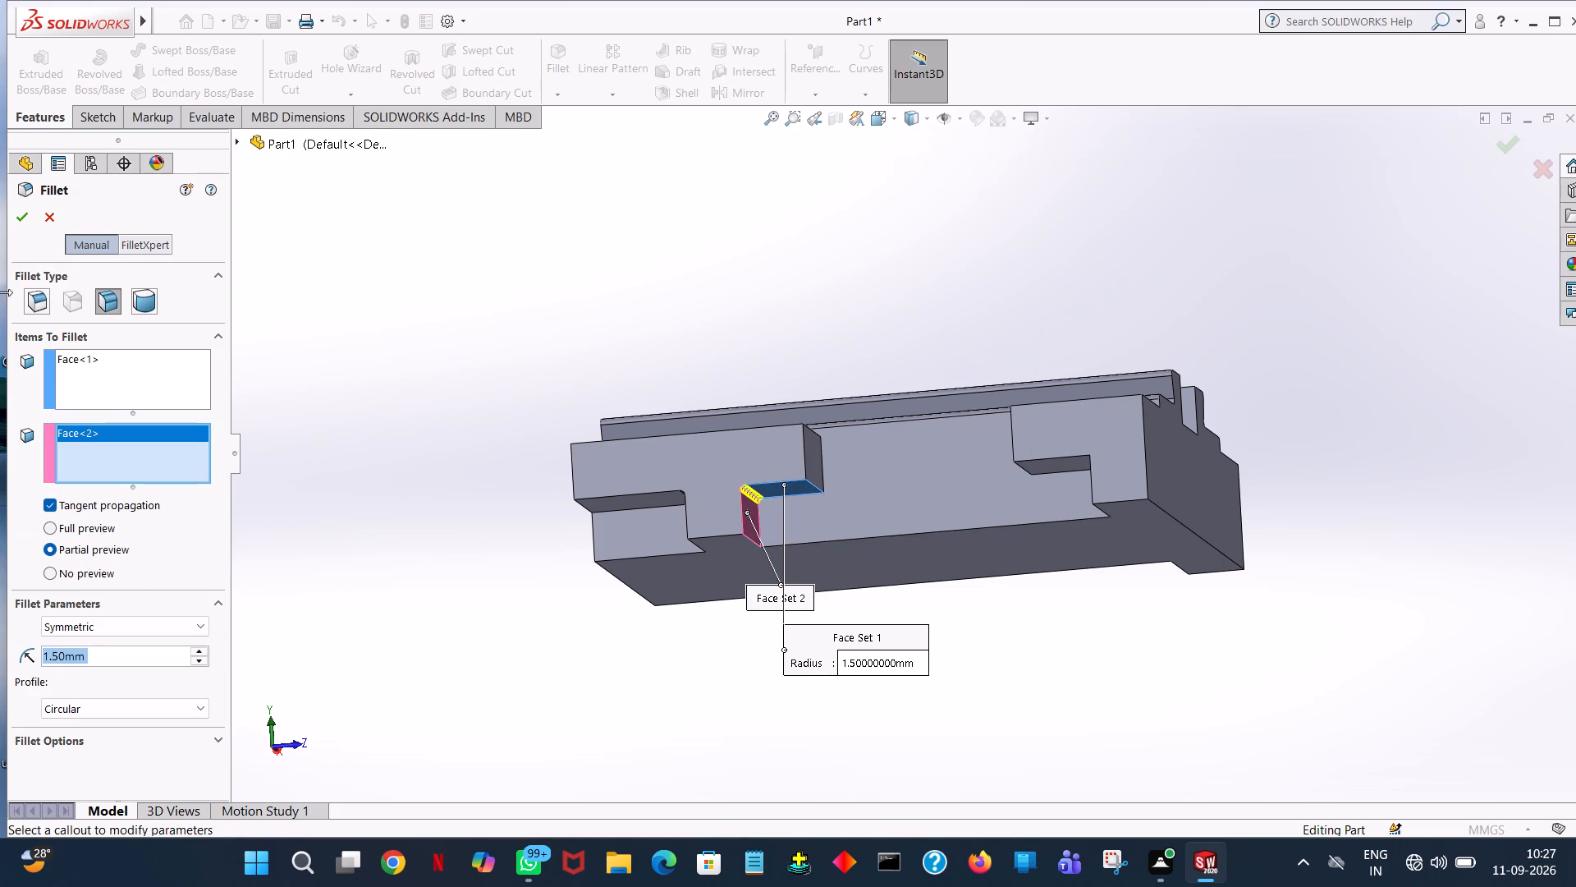
left_click(21, 220)
left_click(696, 293)
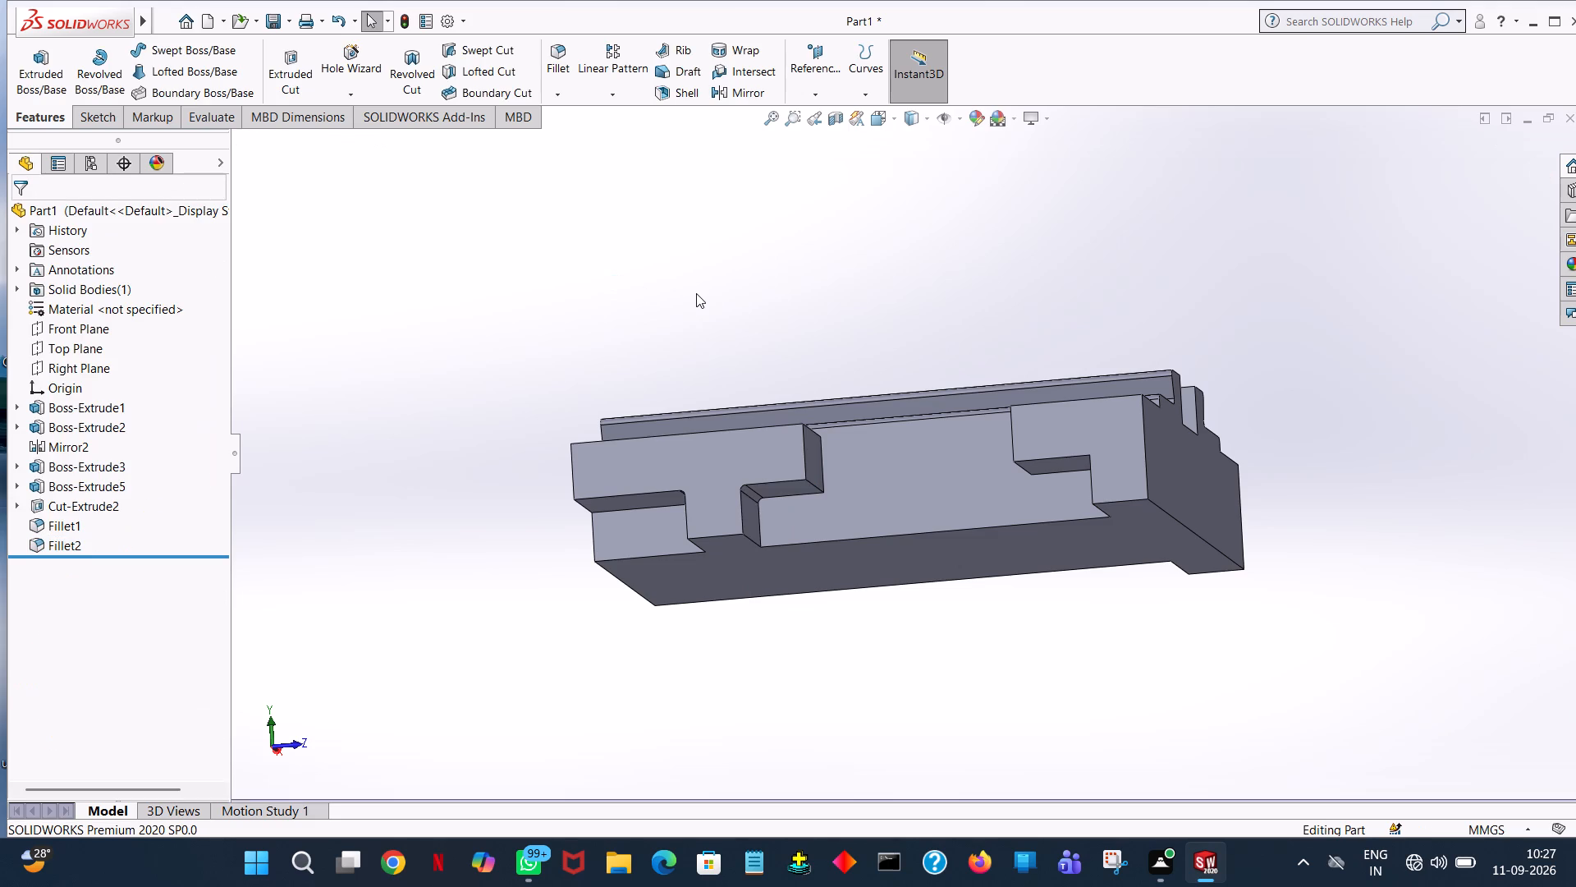
Start an Extruded Cut sketch on the rear side projection's top face with a 10 mm line along the rear edge from the outer corner.
middle_click_drag(695, 371, 712, 549)
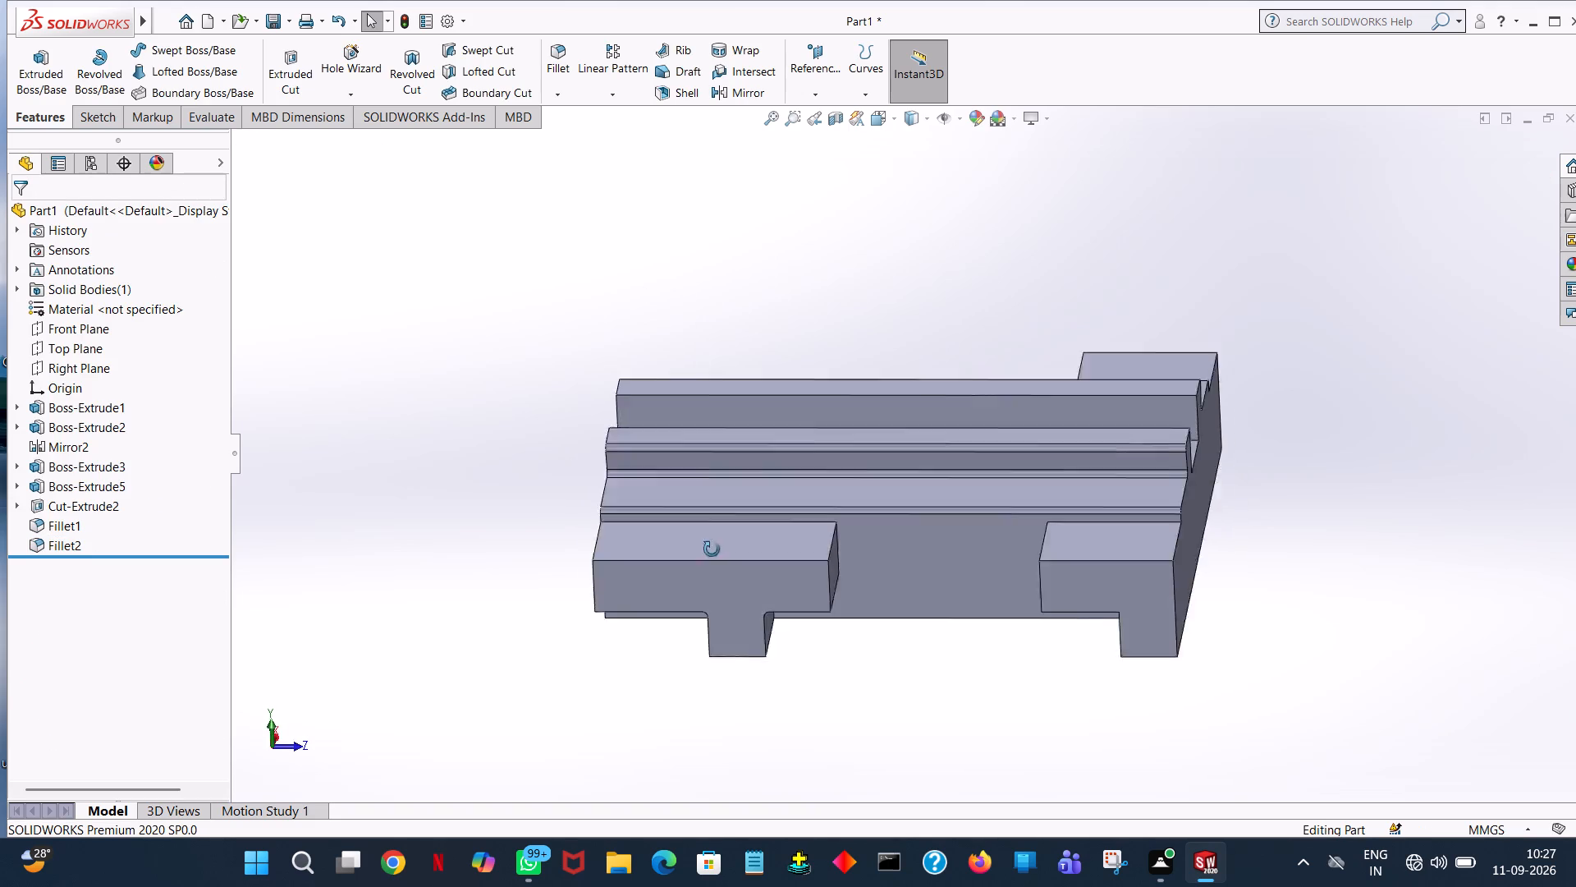
middle_click_drag(712, 549, 749, 589)
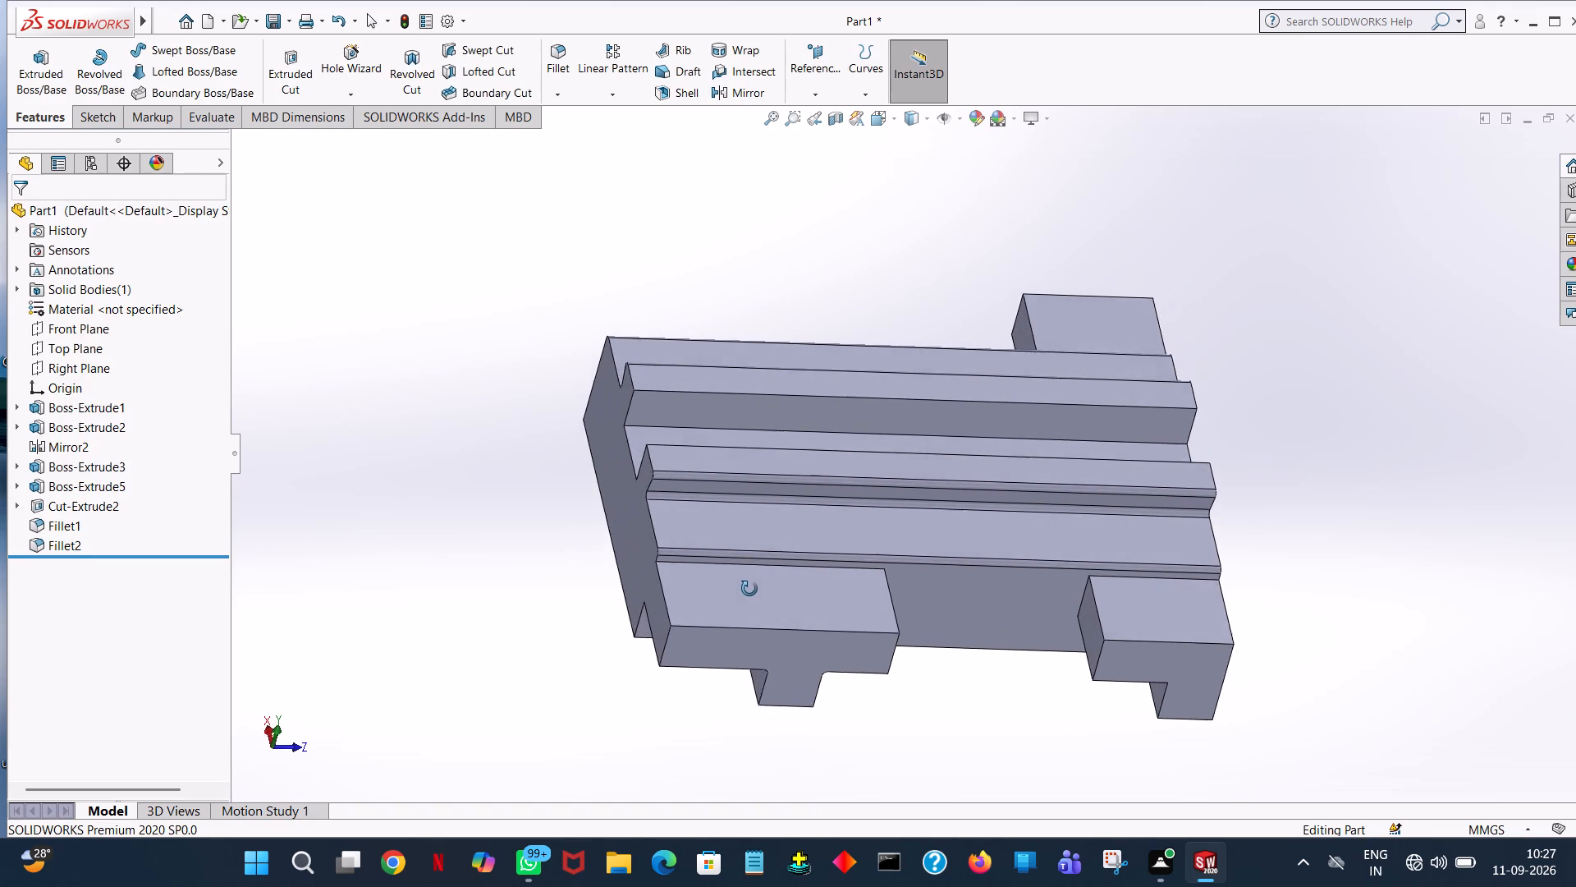
middle_click_drag(749, 589, 807, 568)
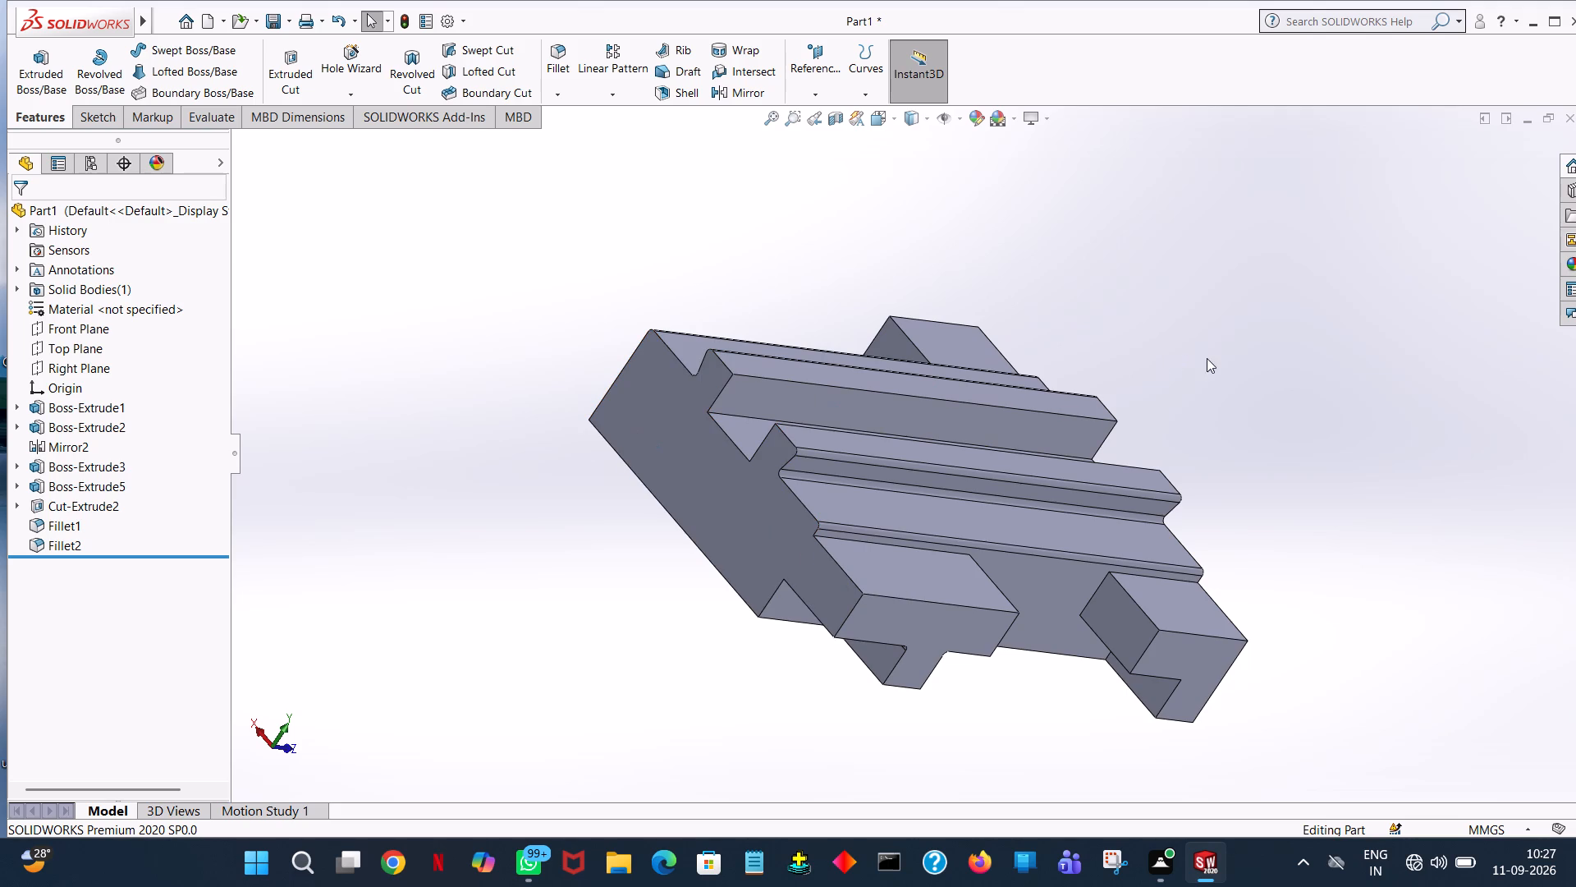
left_click(282, 58)
left_click(879, 574)
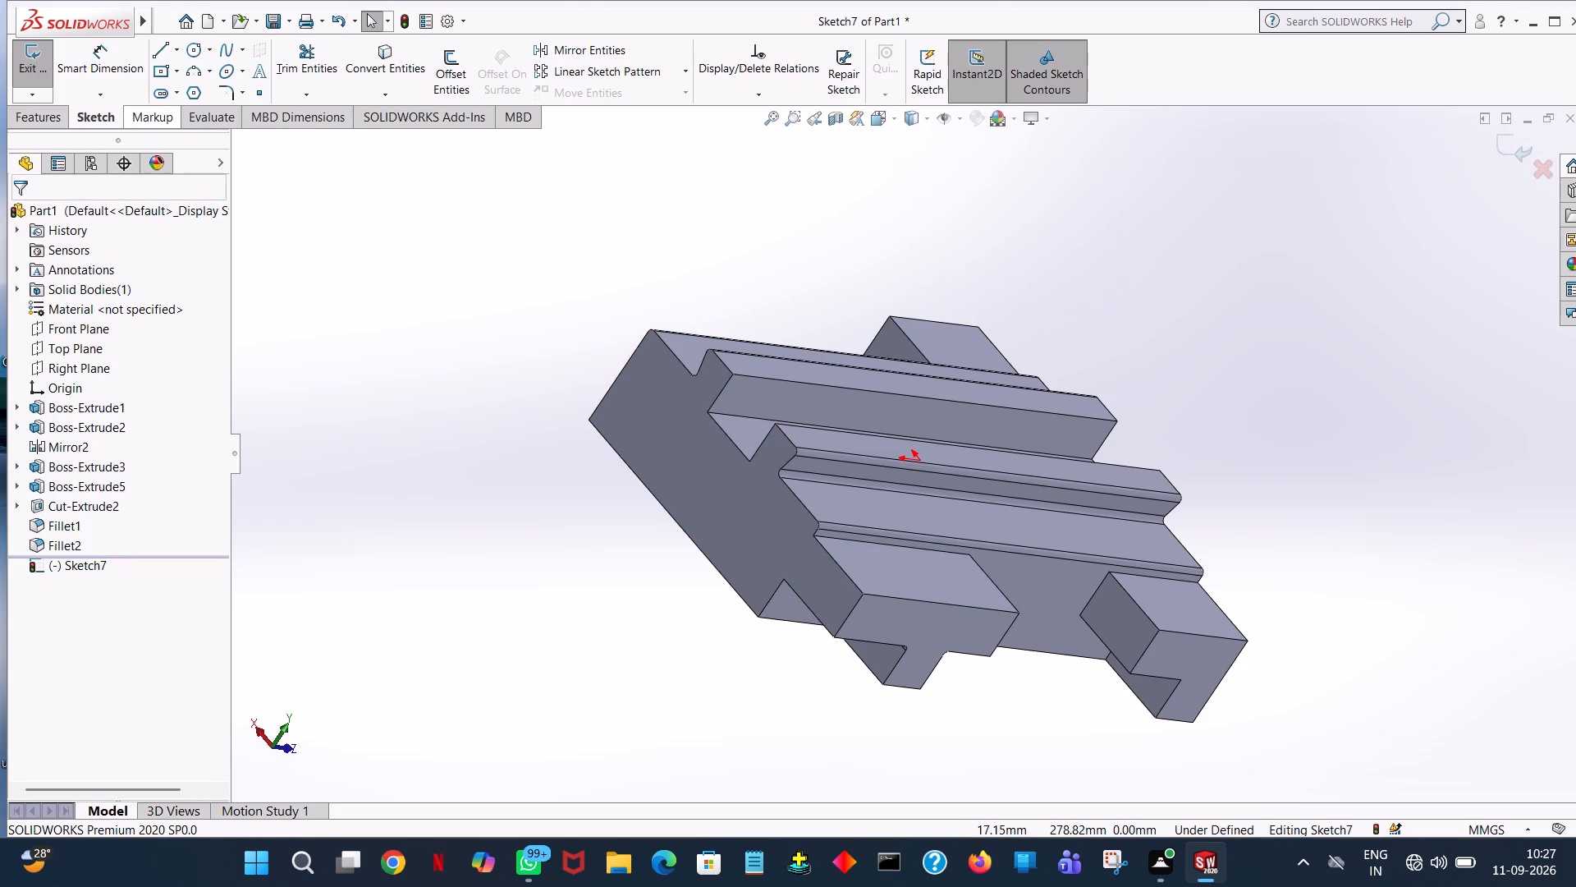
key("space")
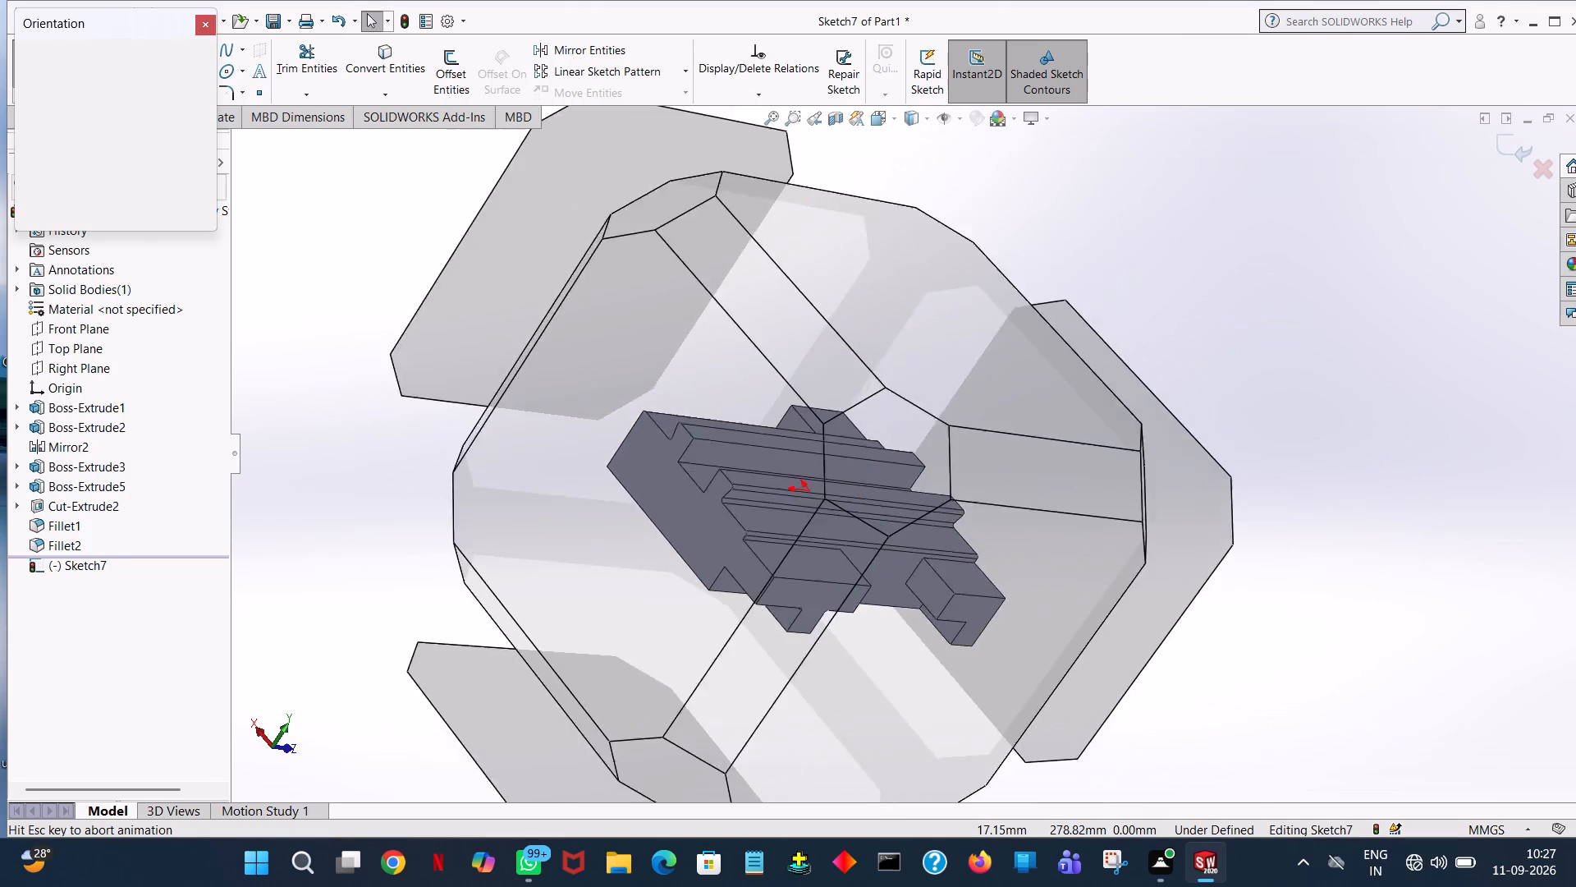
left_click(208, 127)
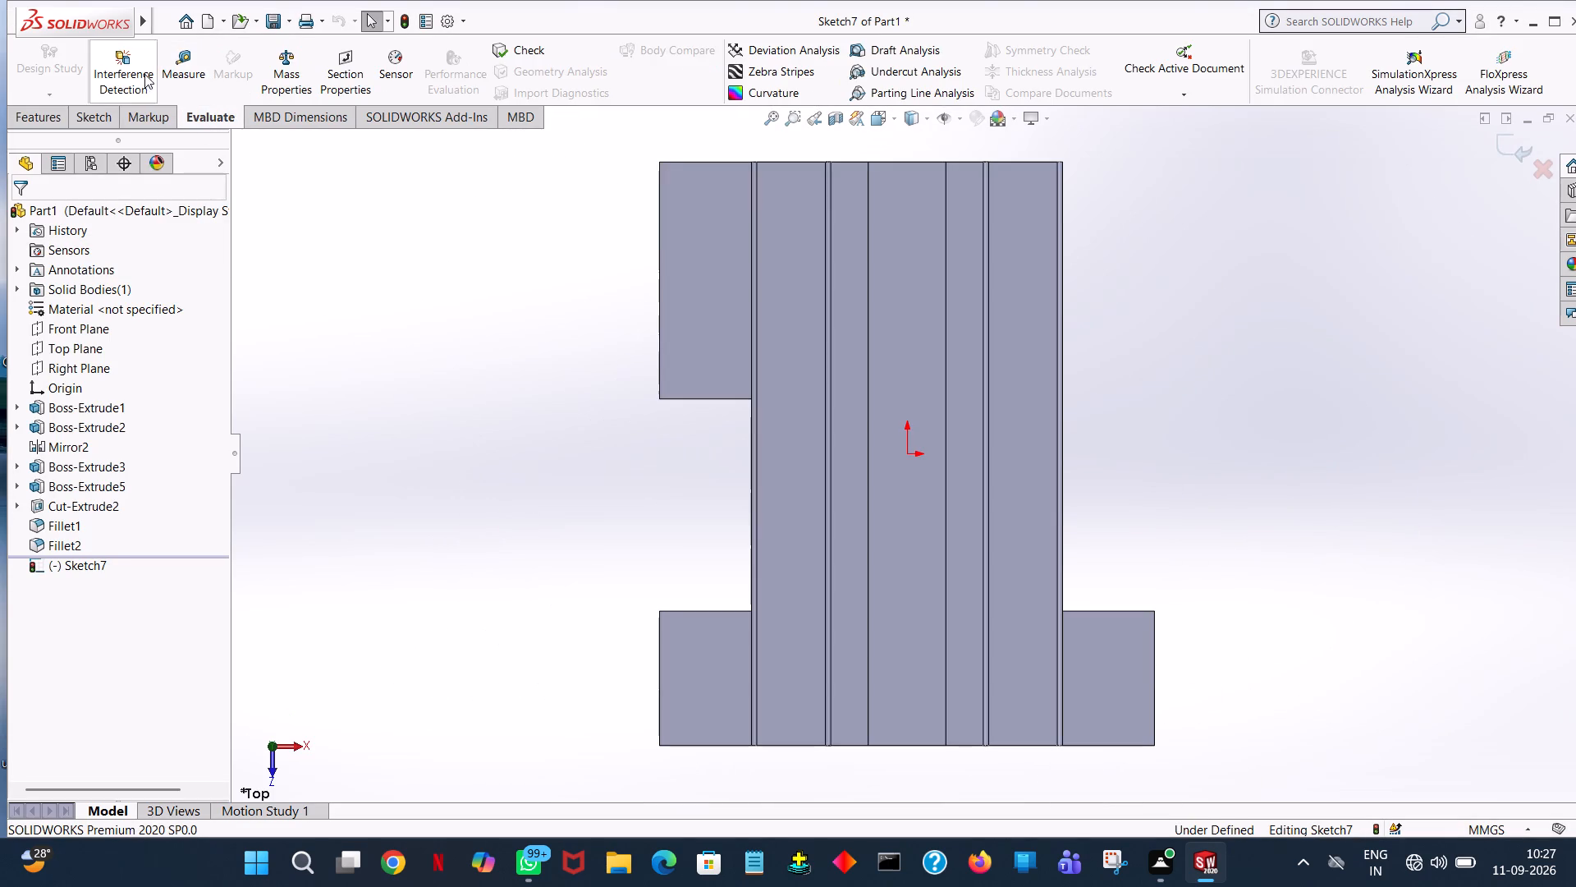
left_click(113, 120)
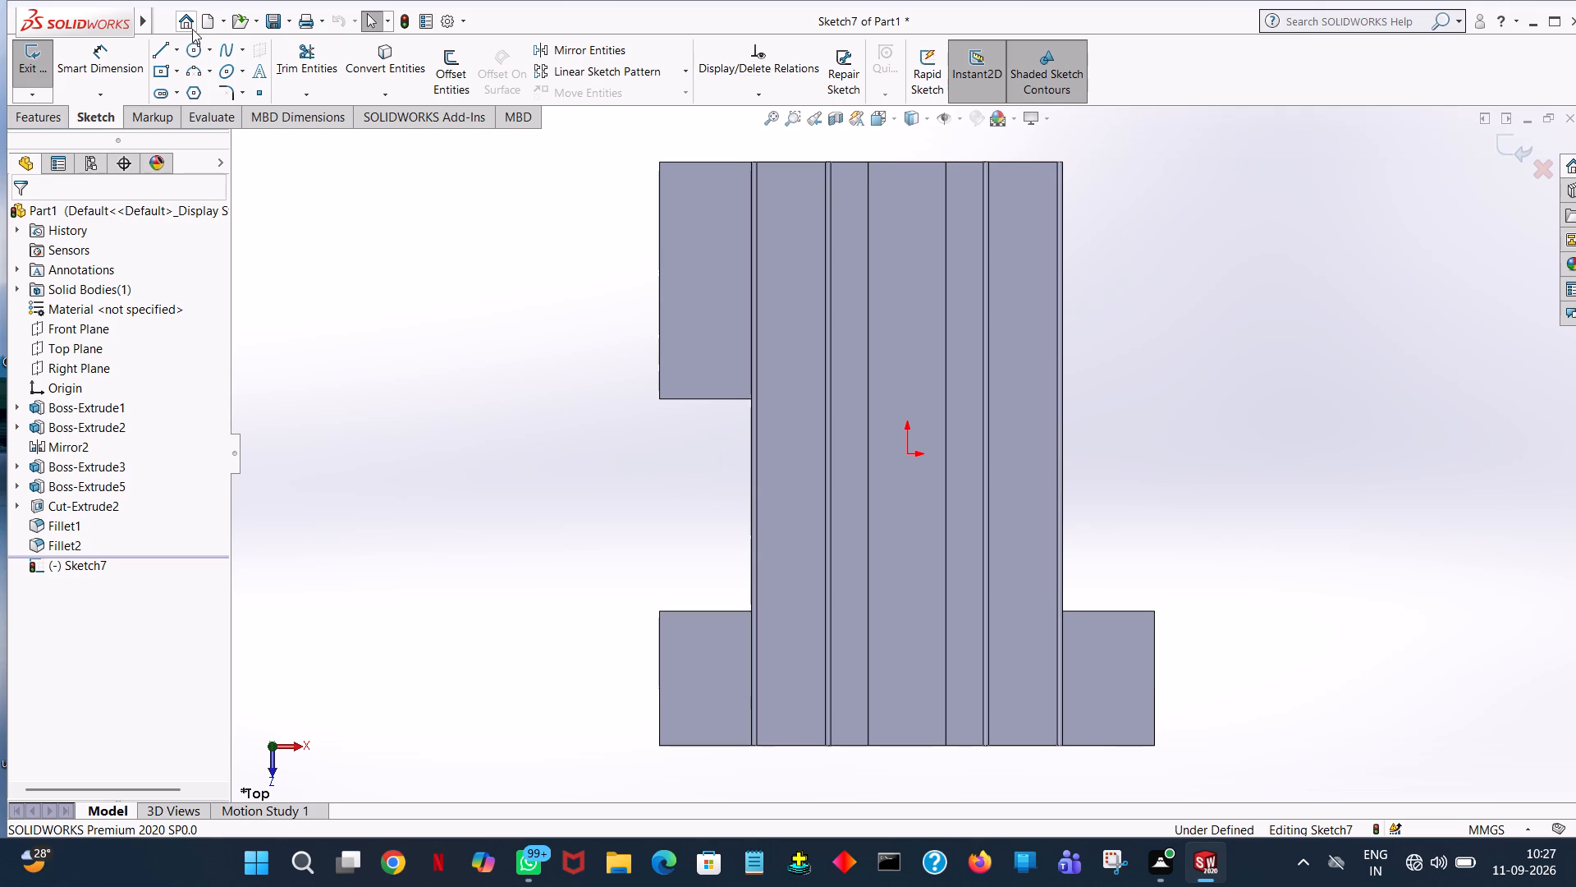
left_click(165, 53)
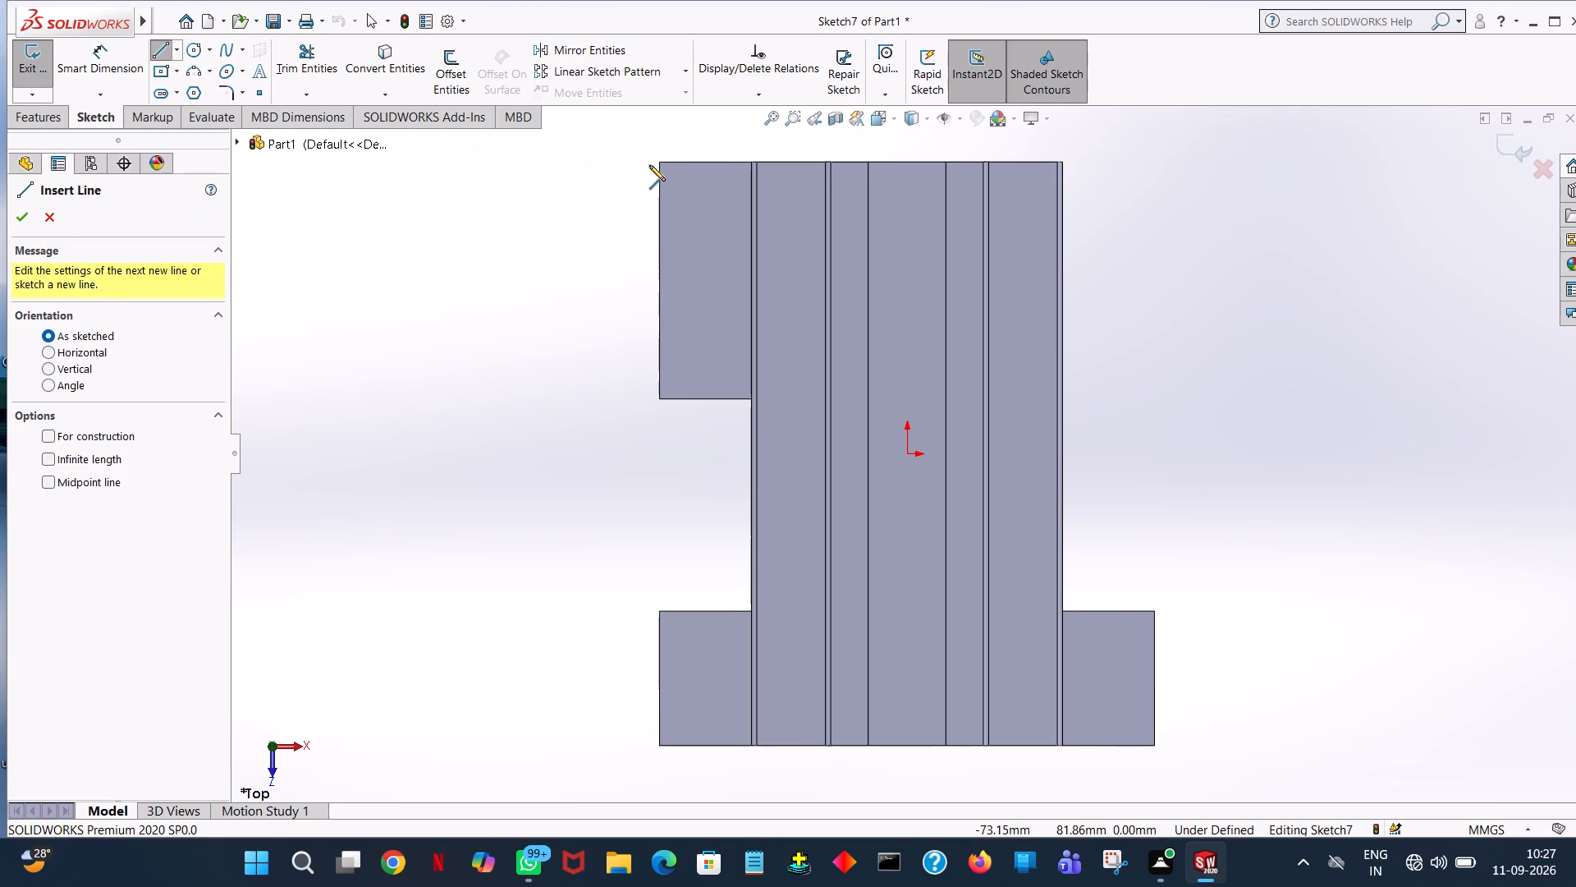
left_click(657, 160)
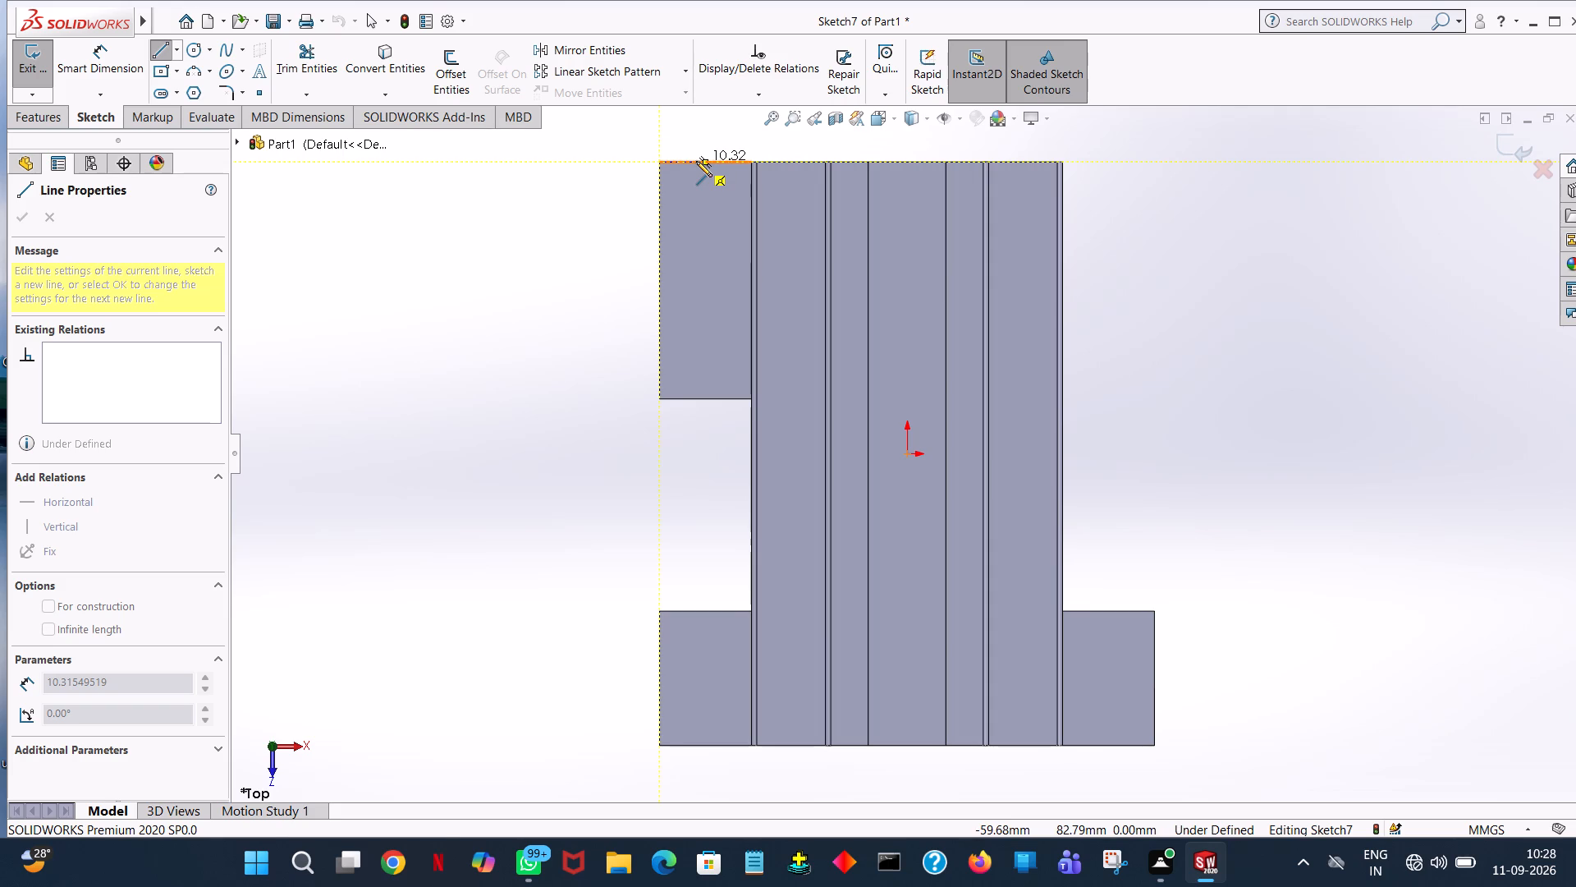
left_click(696, 161)
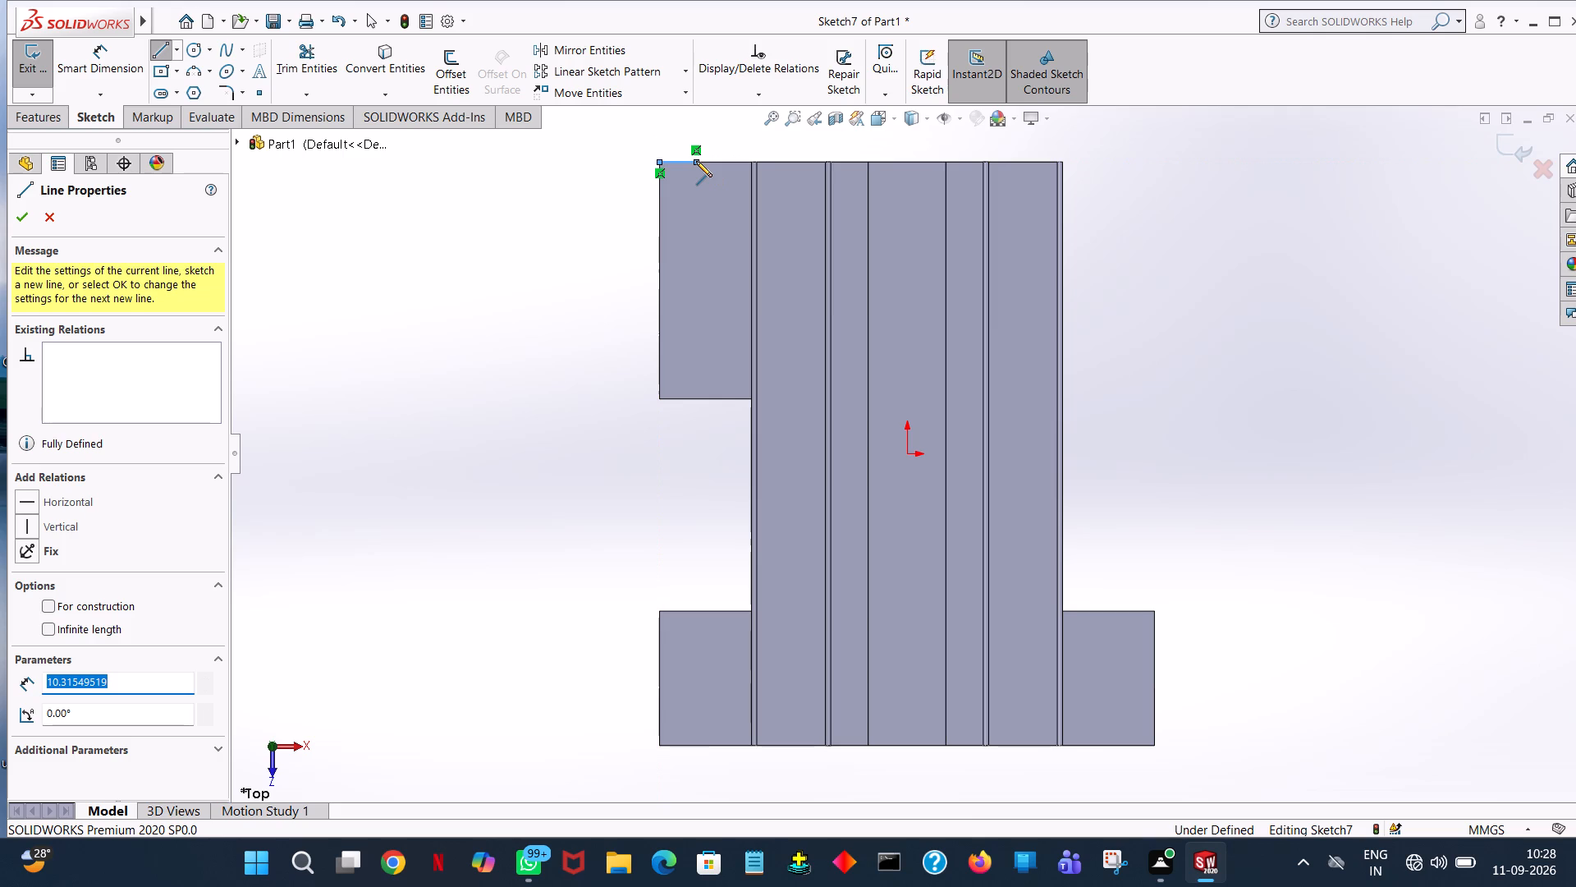
type("10")
key("Return")
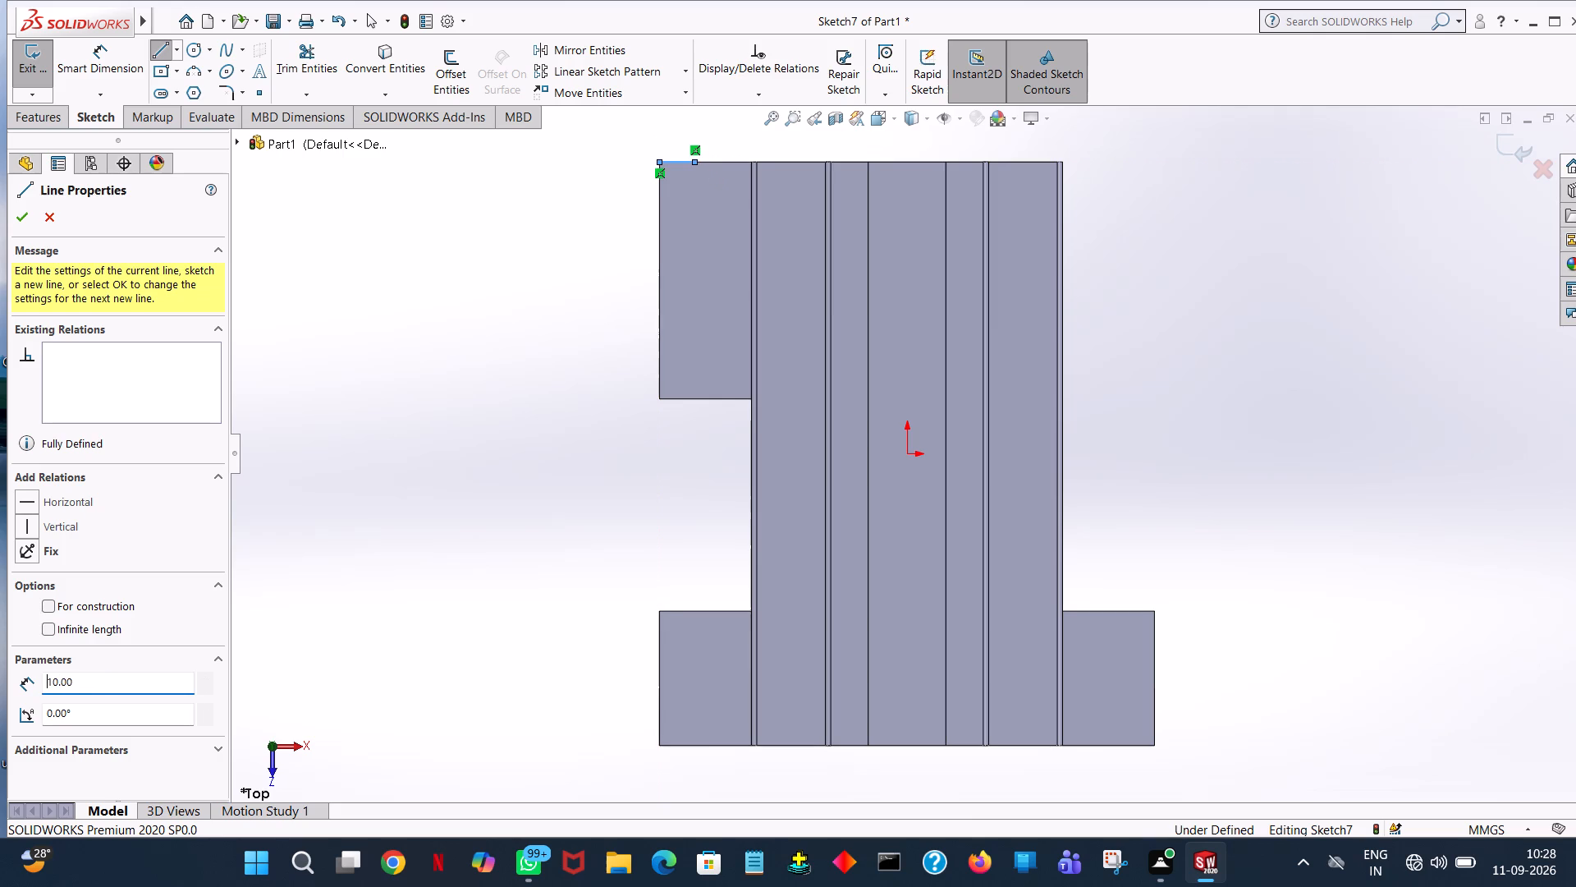
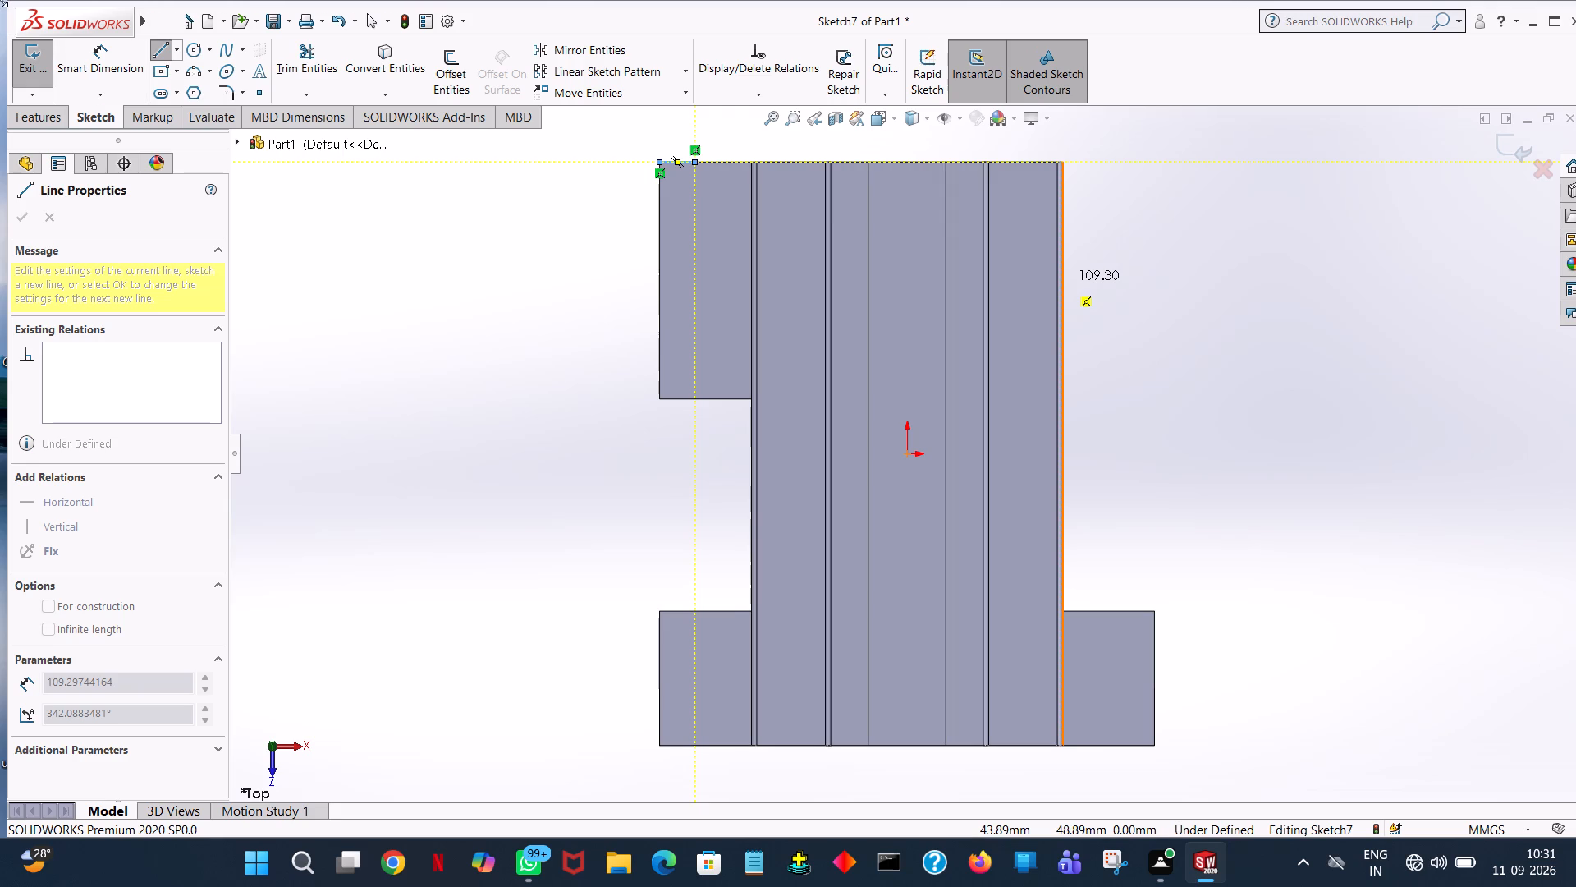
Draw a 10 mm line perpendicular to the rear edge, running onto the top face from the rear-edge line's inner end.
left_click(694, 228)
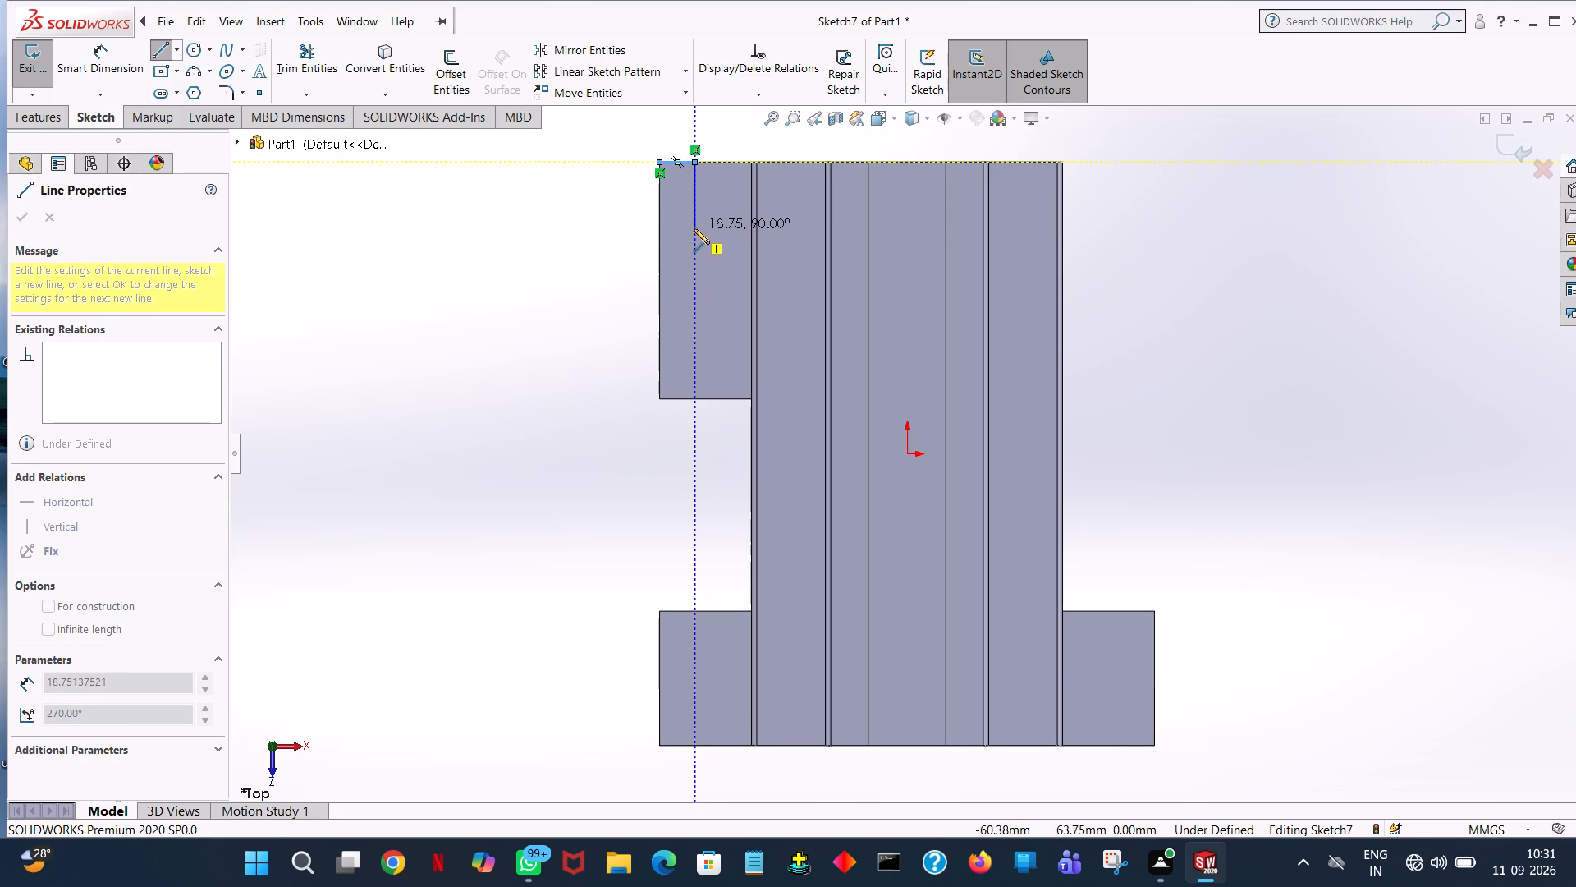
type("10")
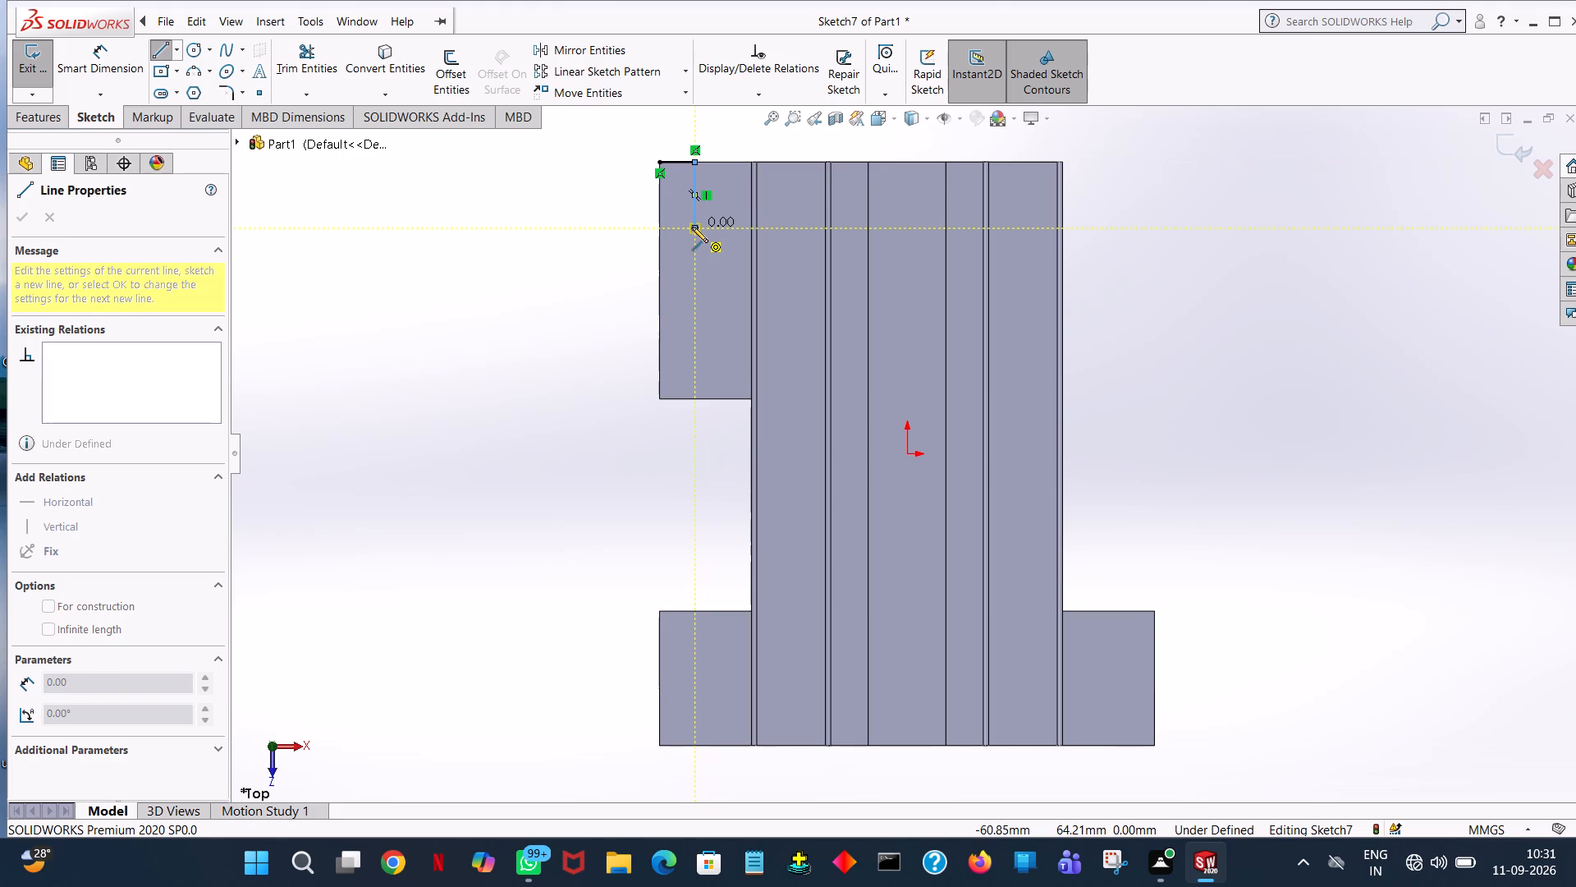
right_click(685, 232)
left_click(728, 251)
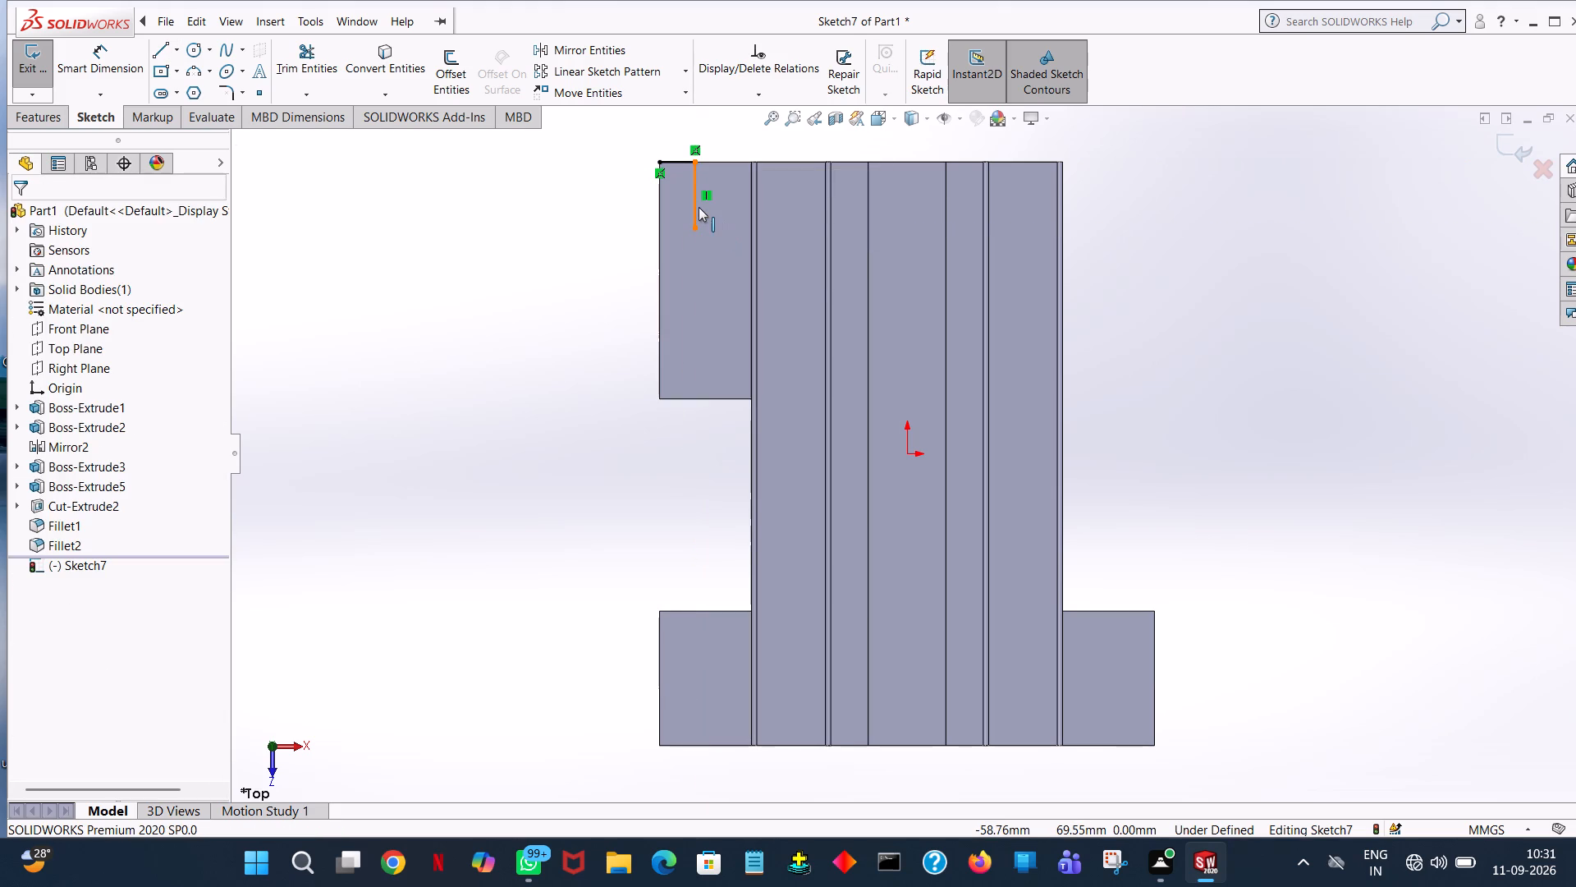
left_click(699, 209)
type("10")
key("Return")
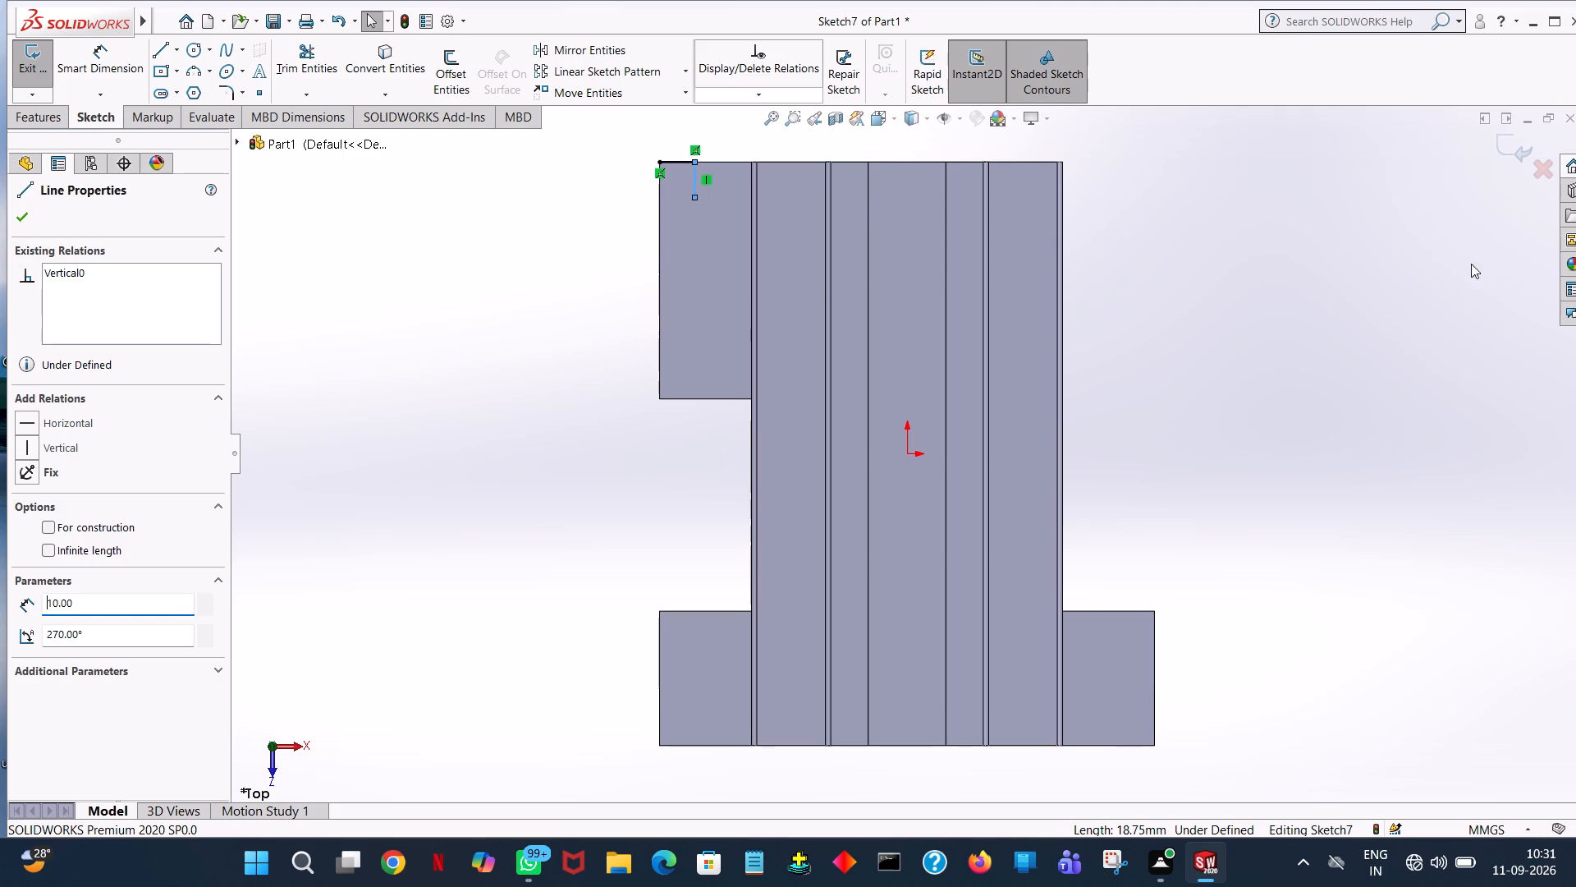
left_click(480, 306)
Trim away the 10 mm sketch line lying along the rear edge.
left_click(309, 81)
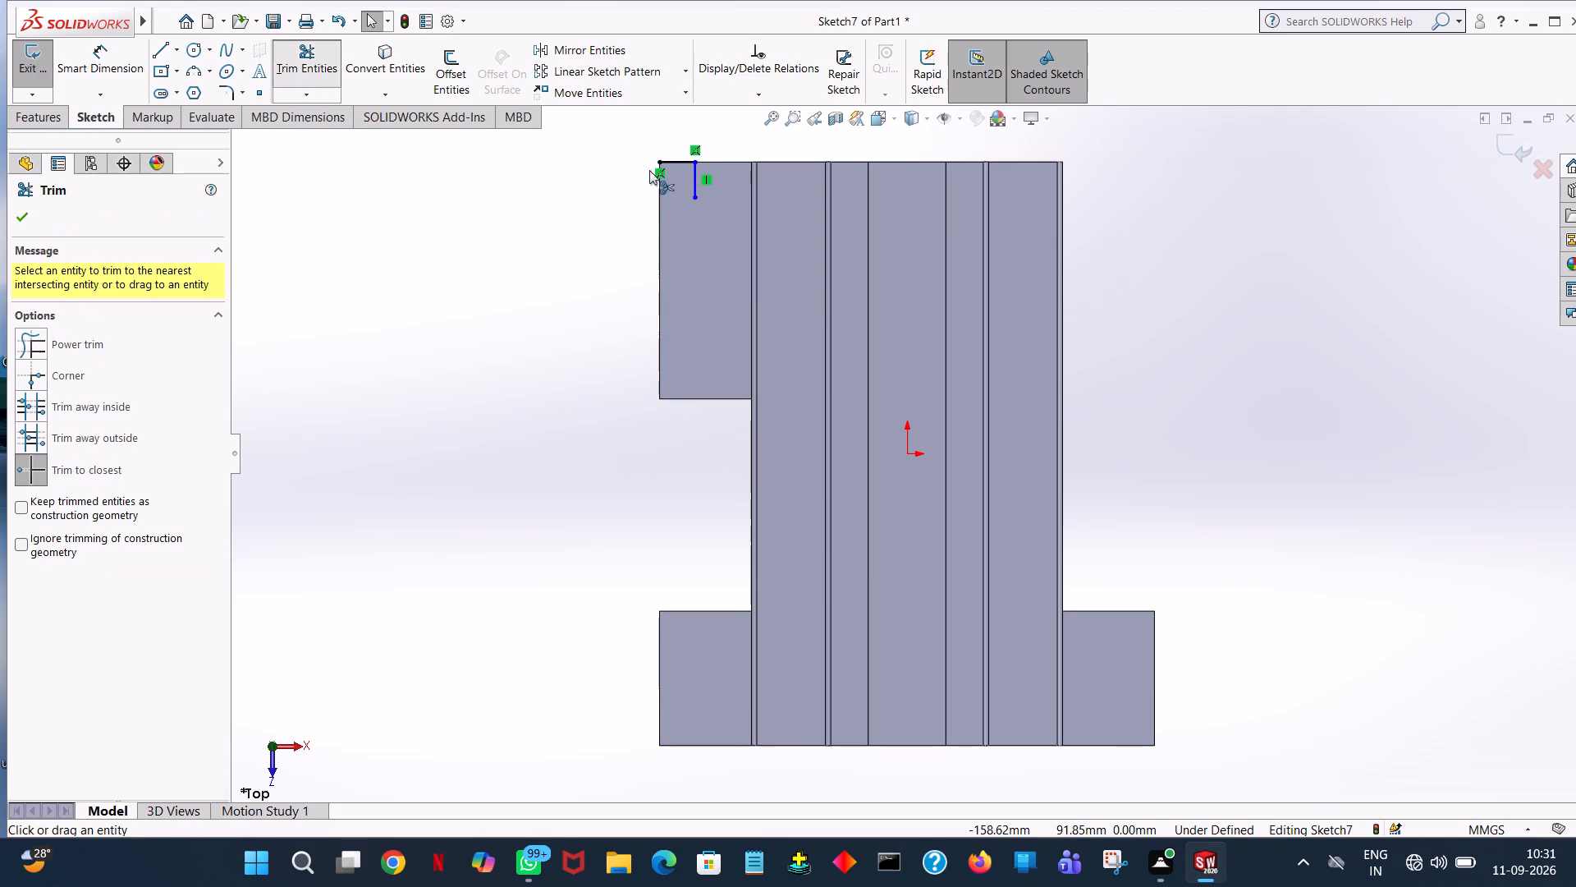
left_click(672, 165)
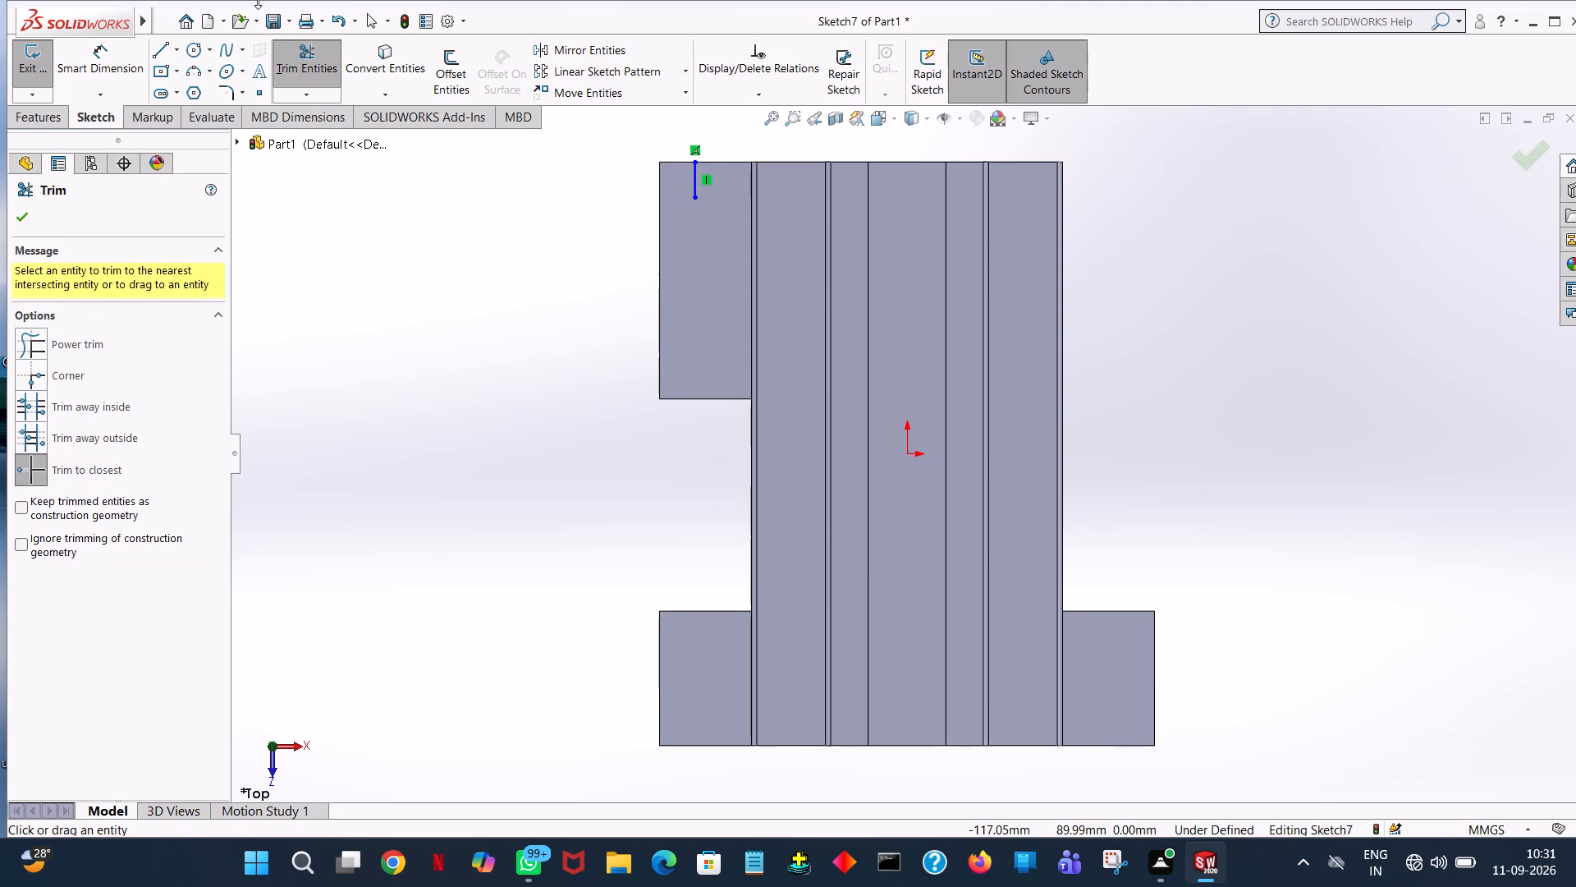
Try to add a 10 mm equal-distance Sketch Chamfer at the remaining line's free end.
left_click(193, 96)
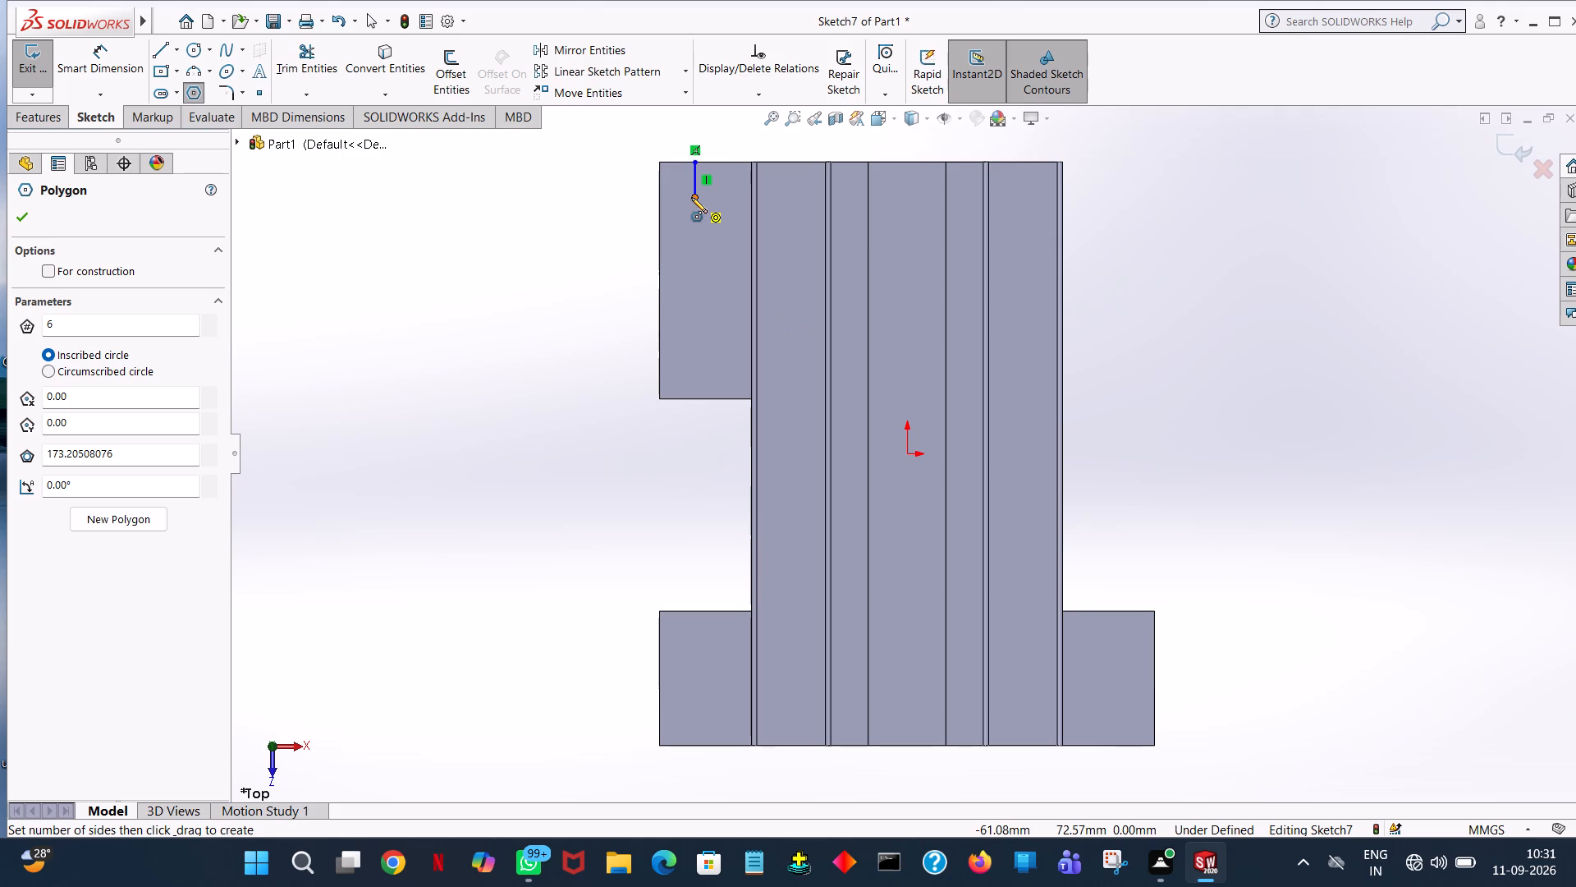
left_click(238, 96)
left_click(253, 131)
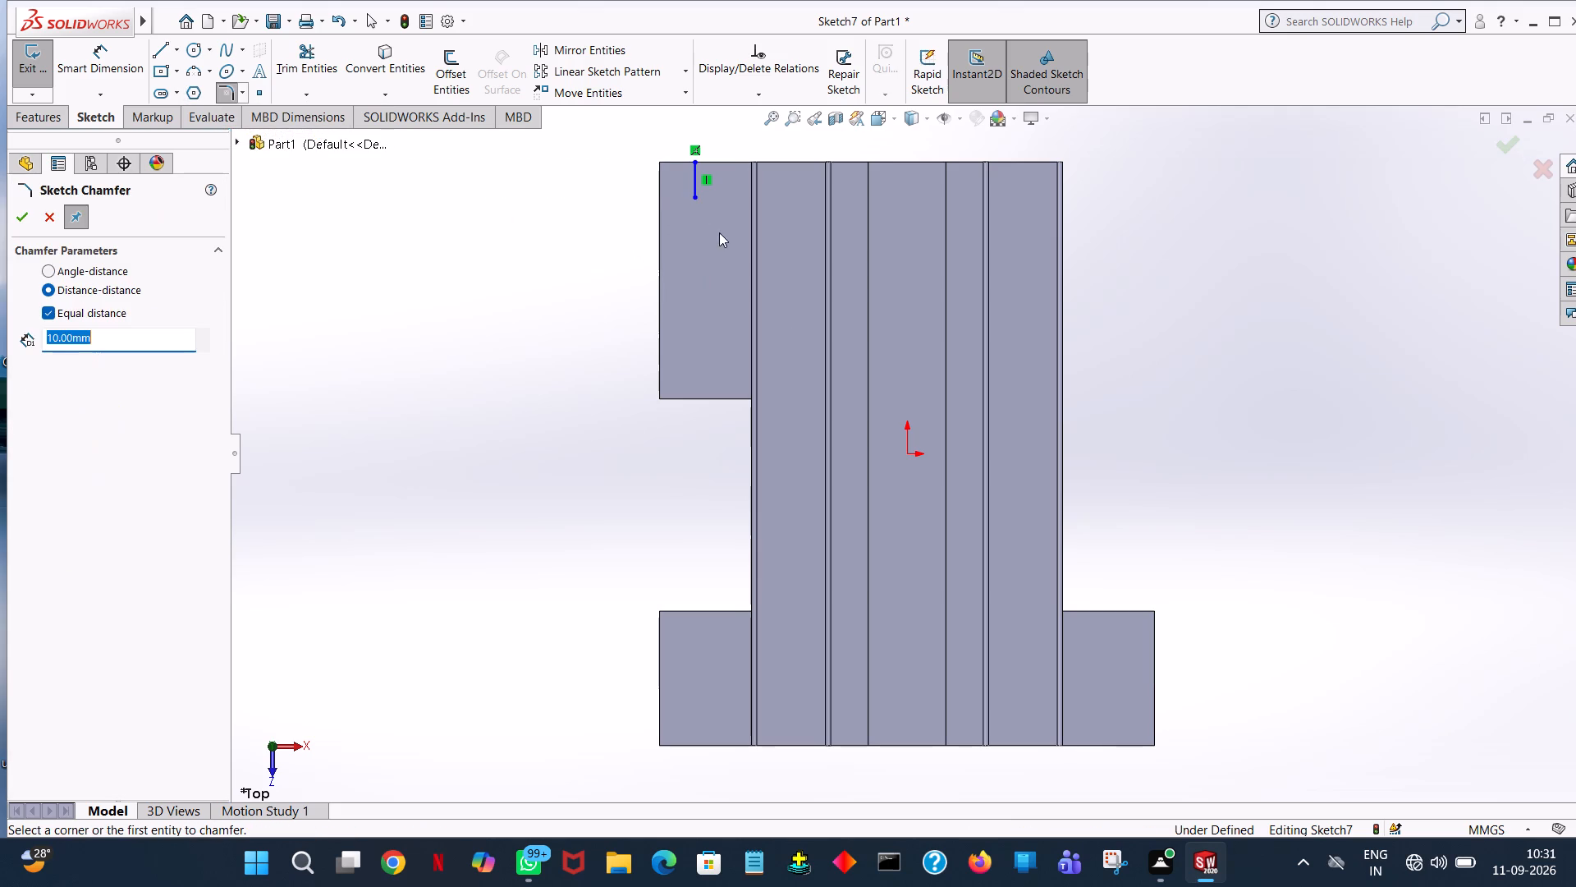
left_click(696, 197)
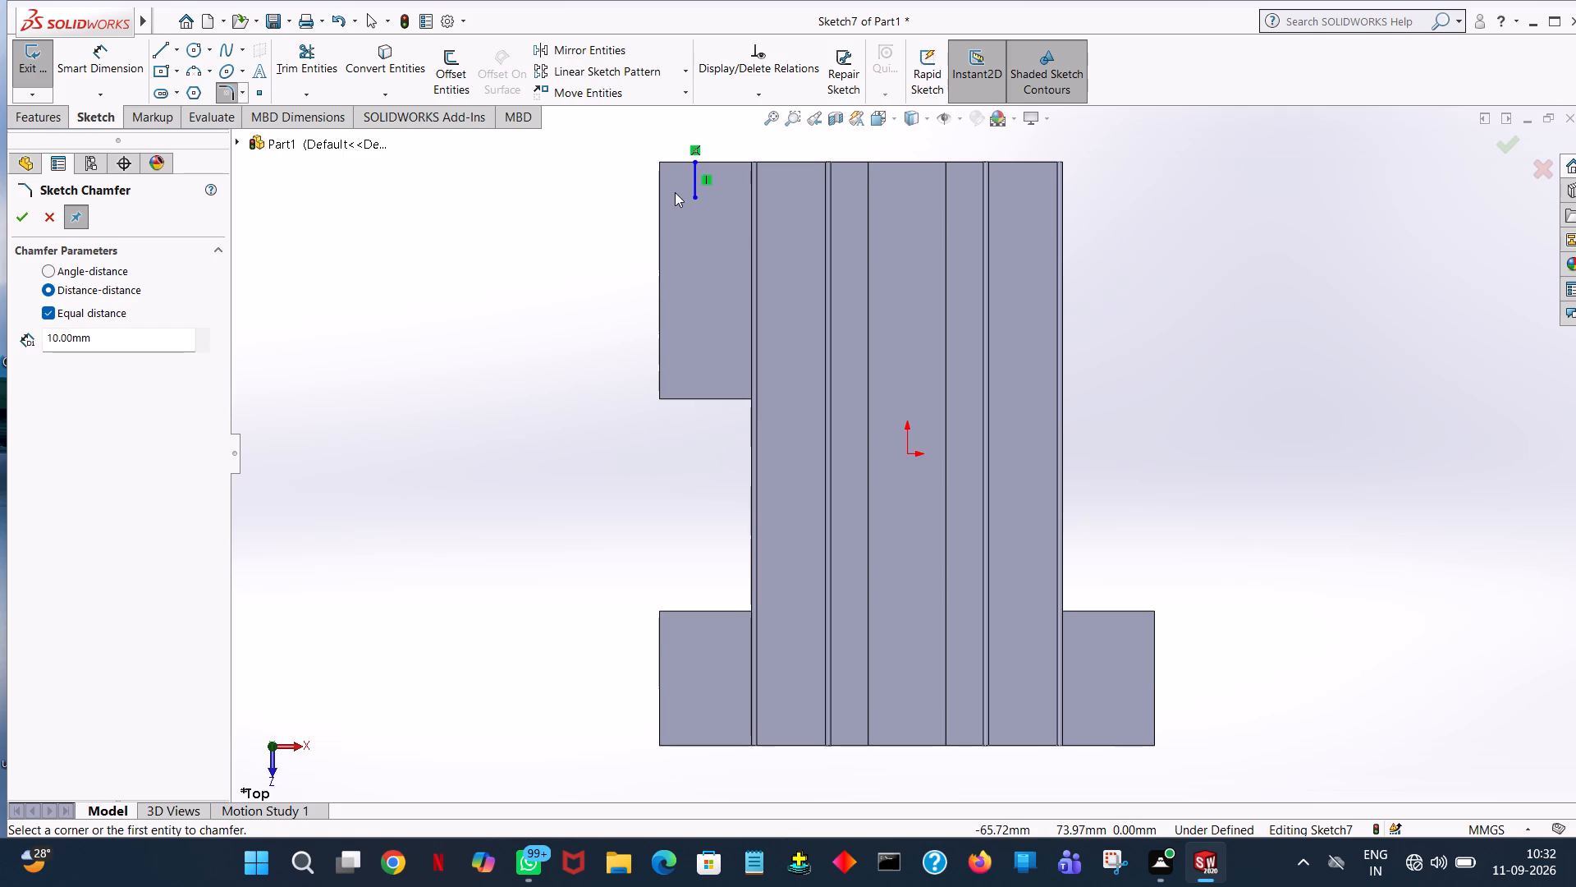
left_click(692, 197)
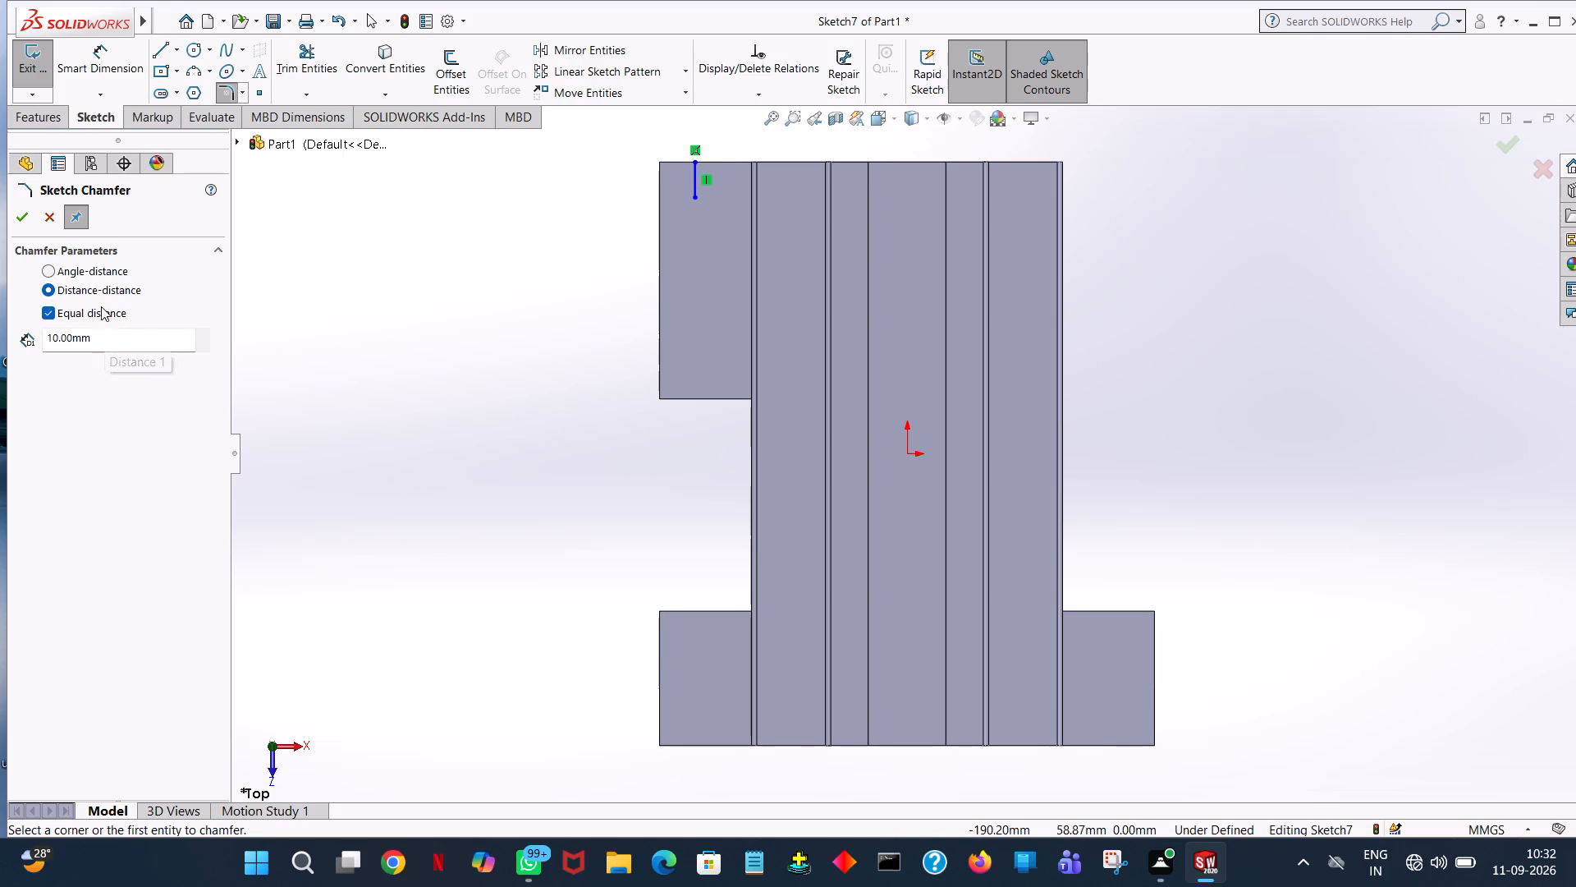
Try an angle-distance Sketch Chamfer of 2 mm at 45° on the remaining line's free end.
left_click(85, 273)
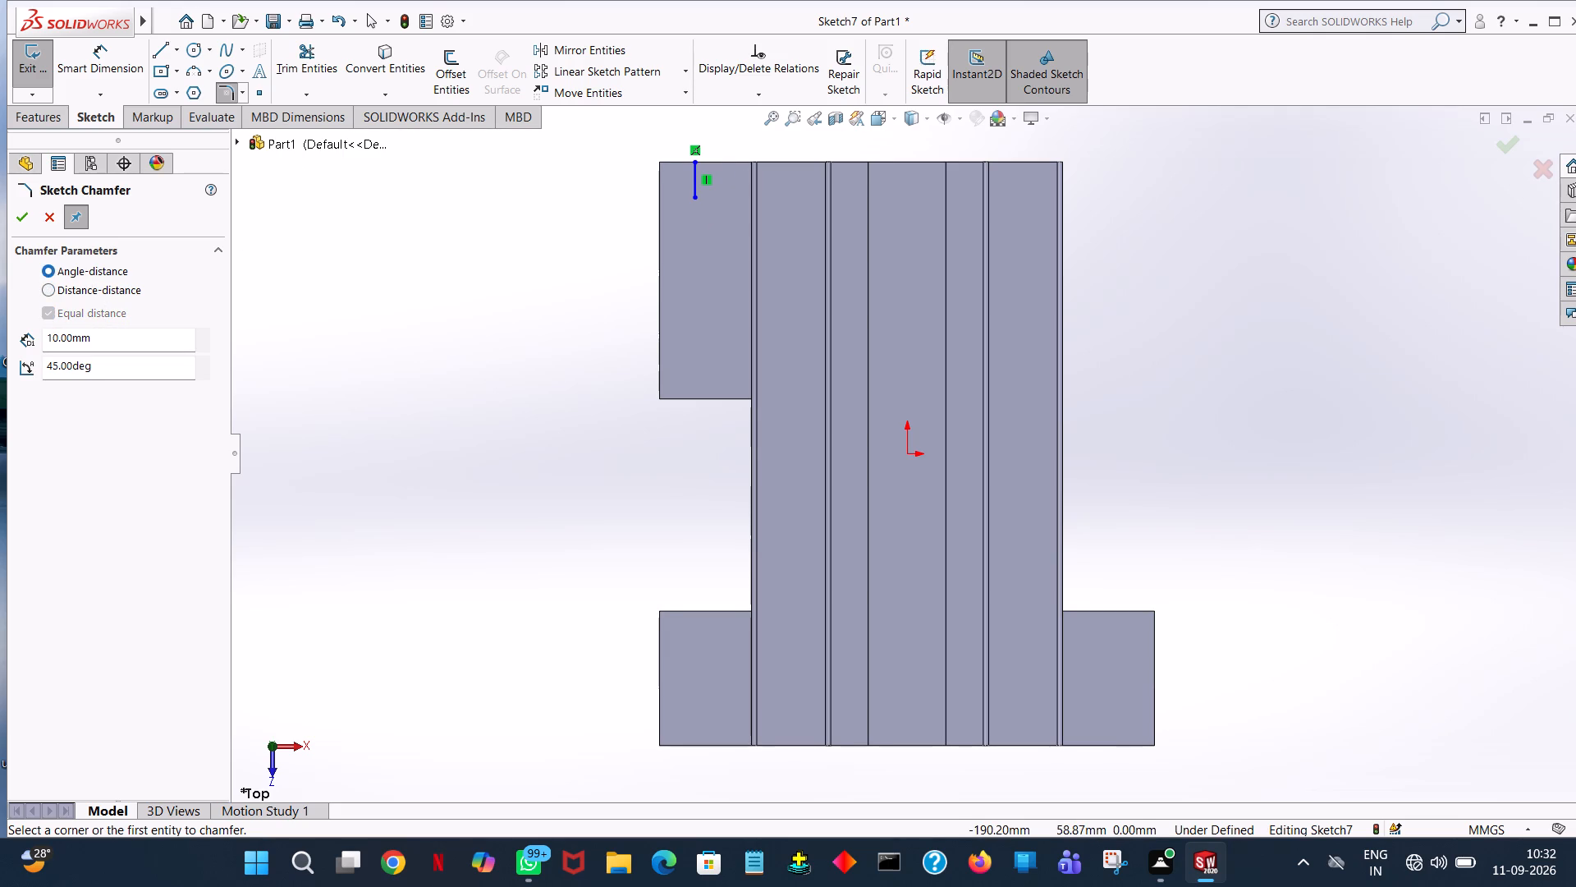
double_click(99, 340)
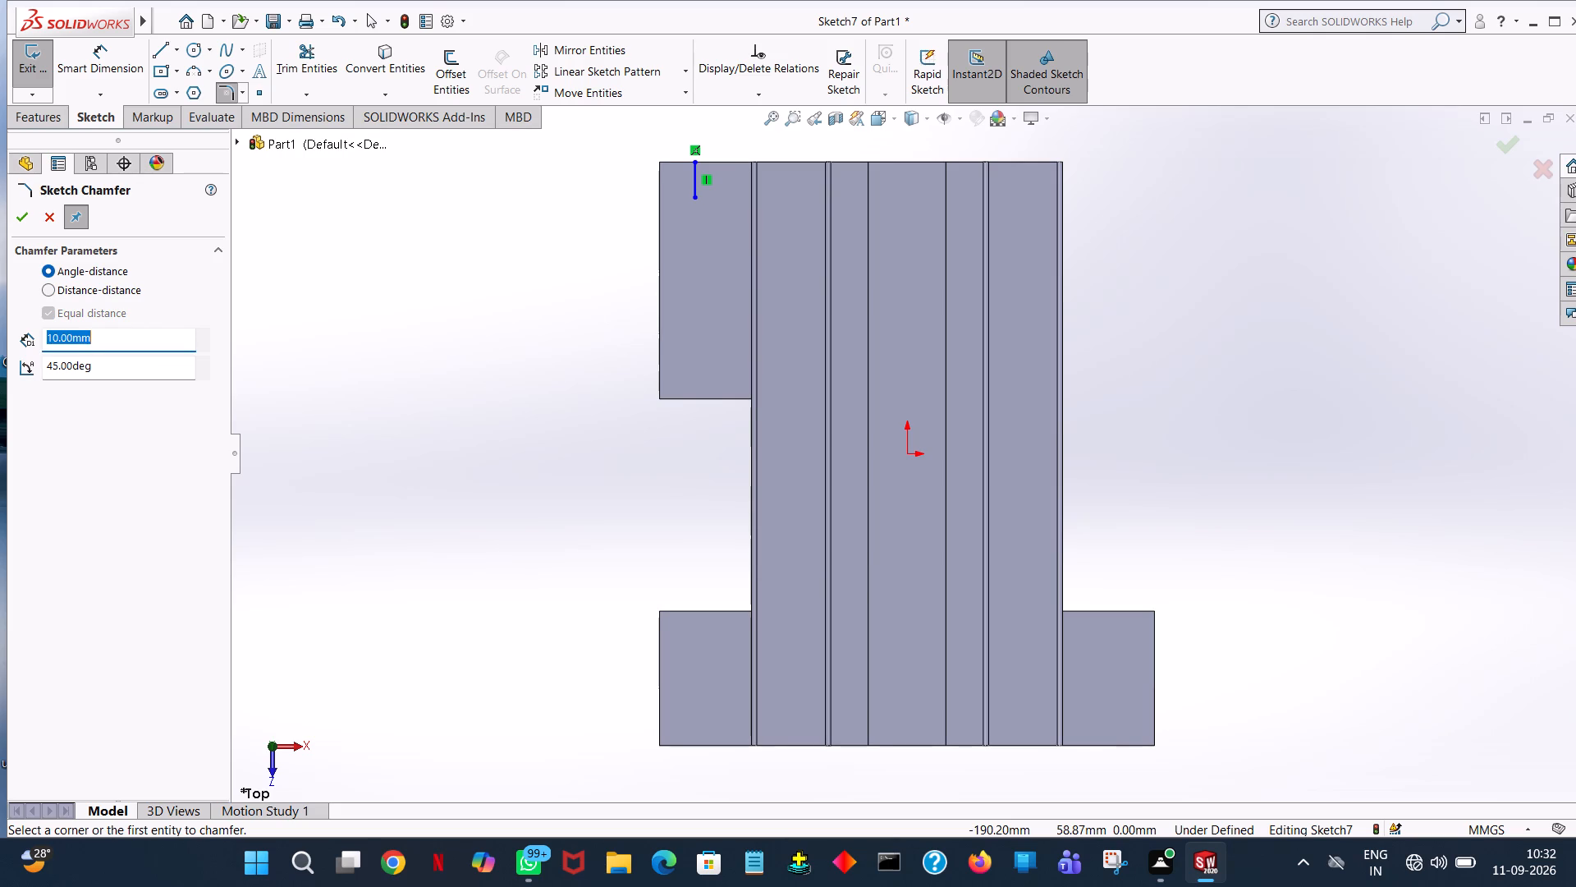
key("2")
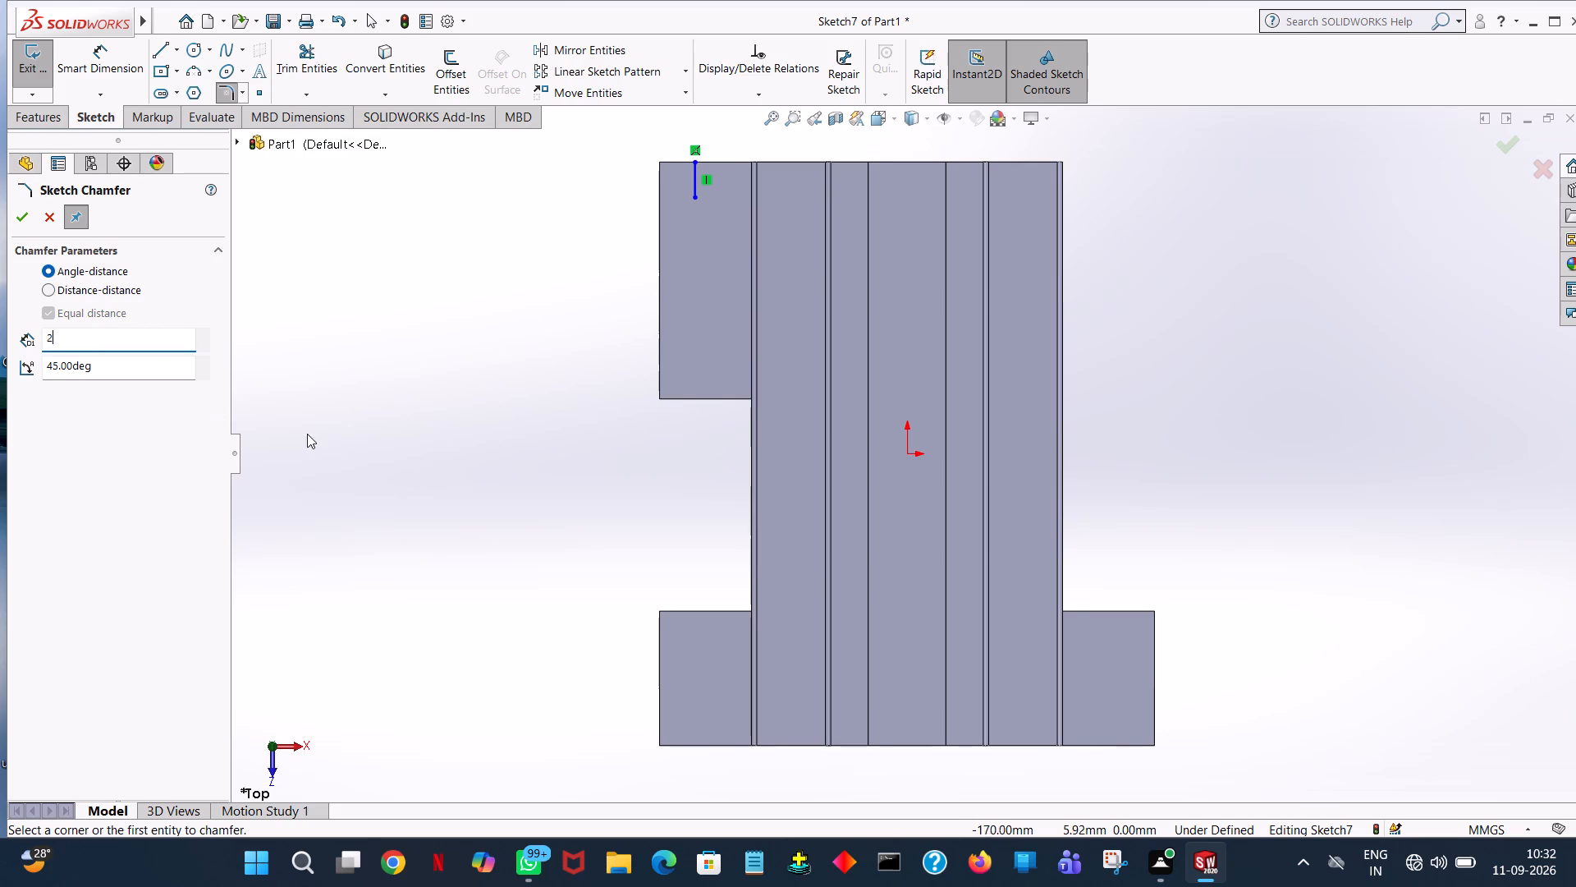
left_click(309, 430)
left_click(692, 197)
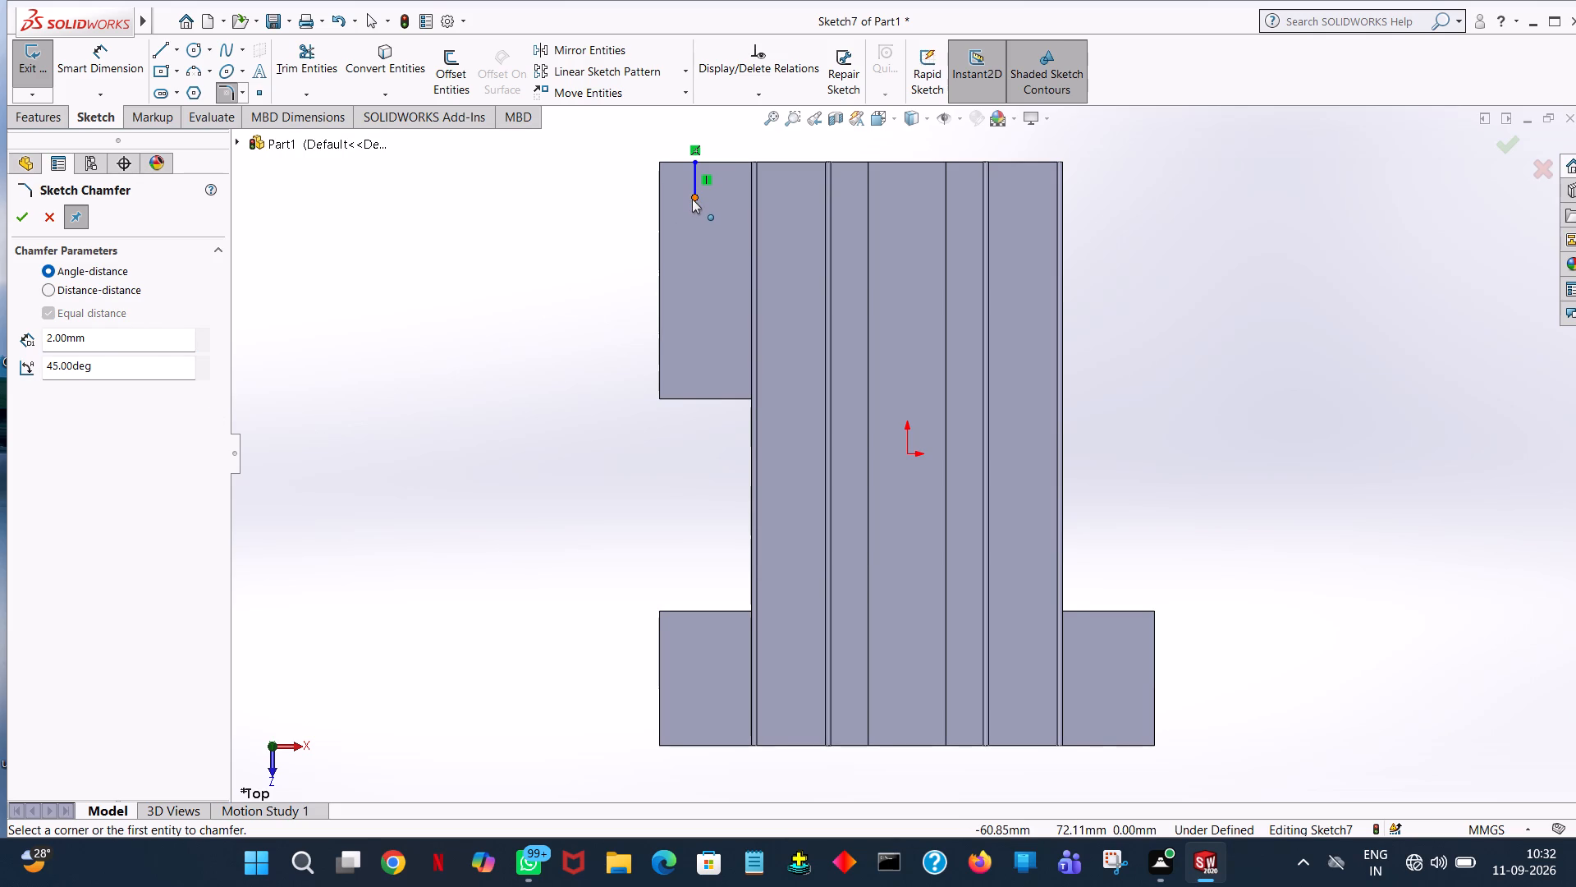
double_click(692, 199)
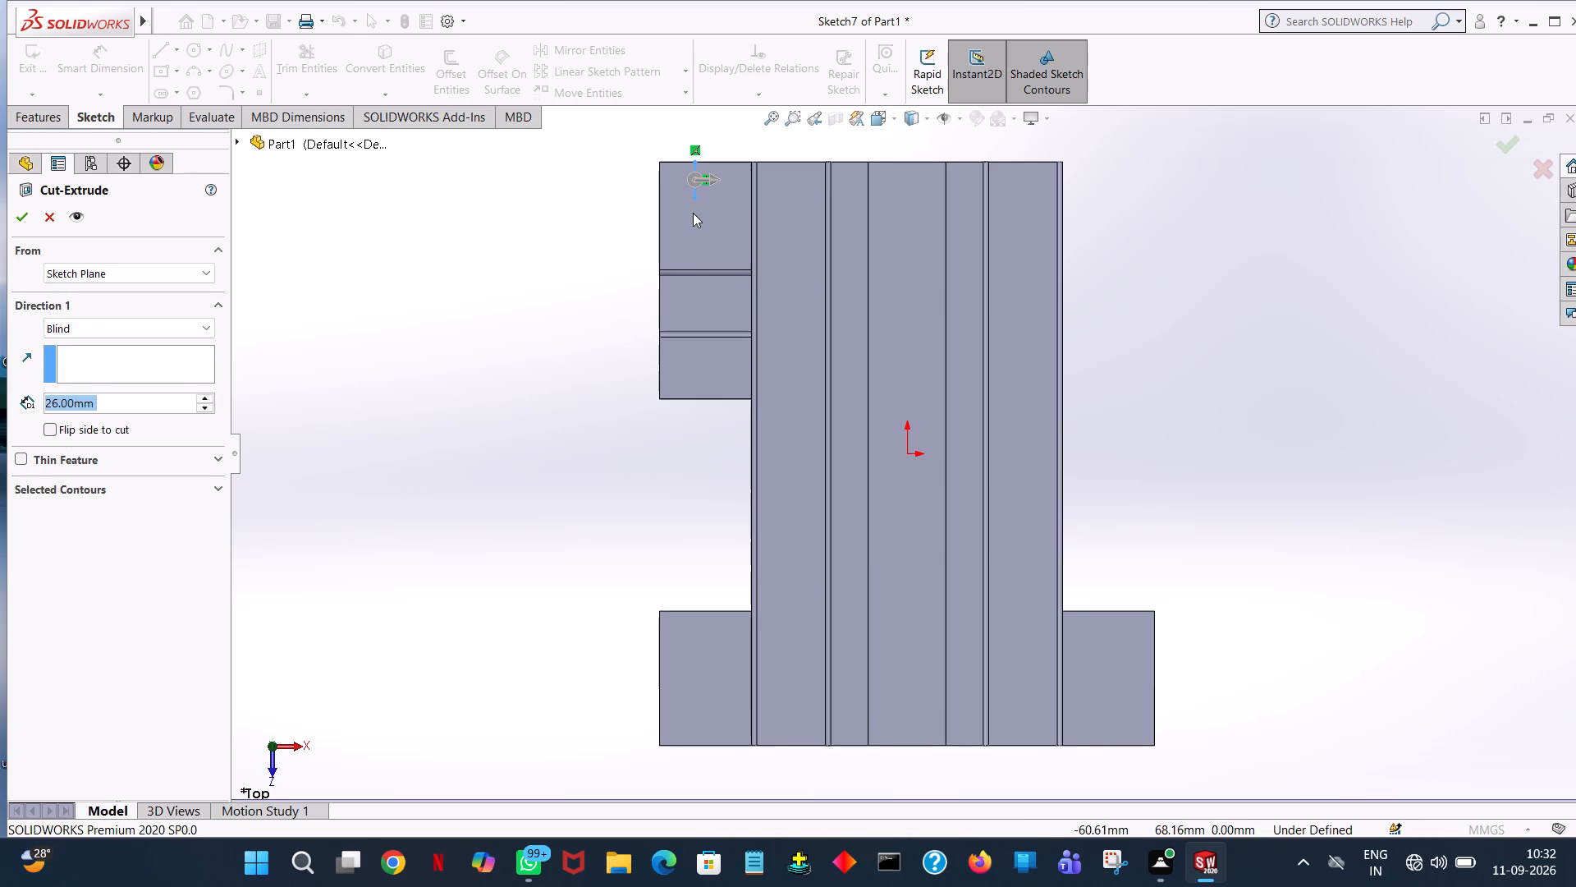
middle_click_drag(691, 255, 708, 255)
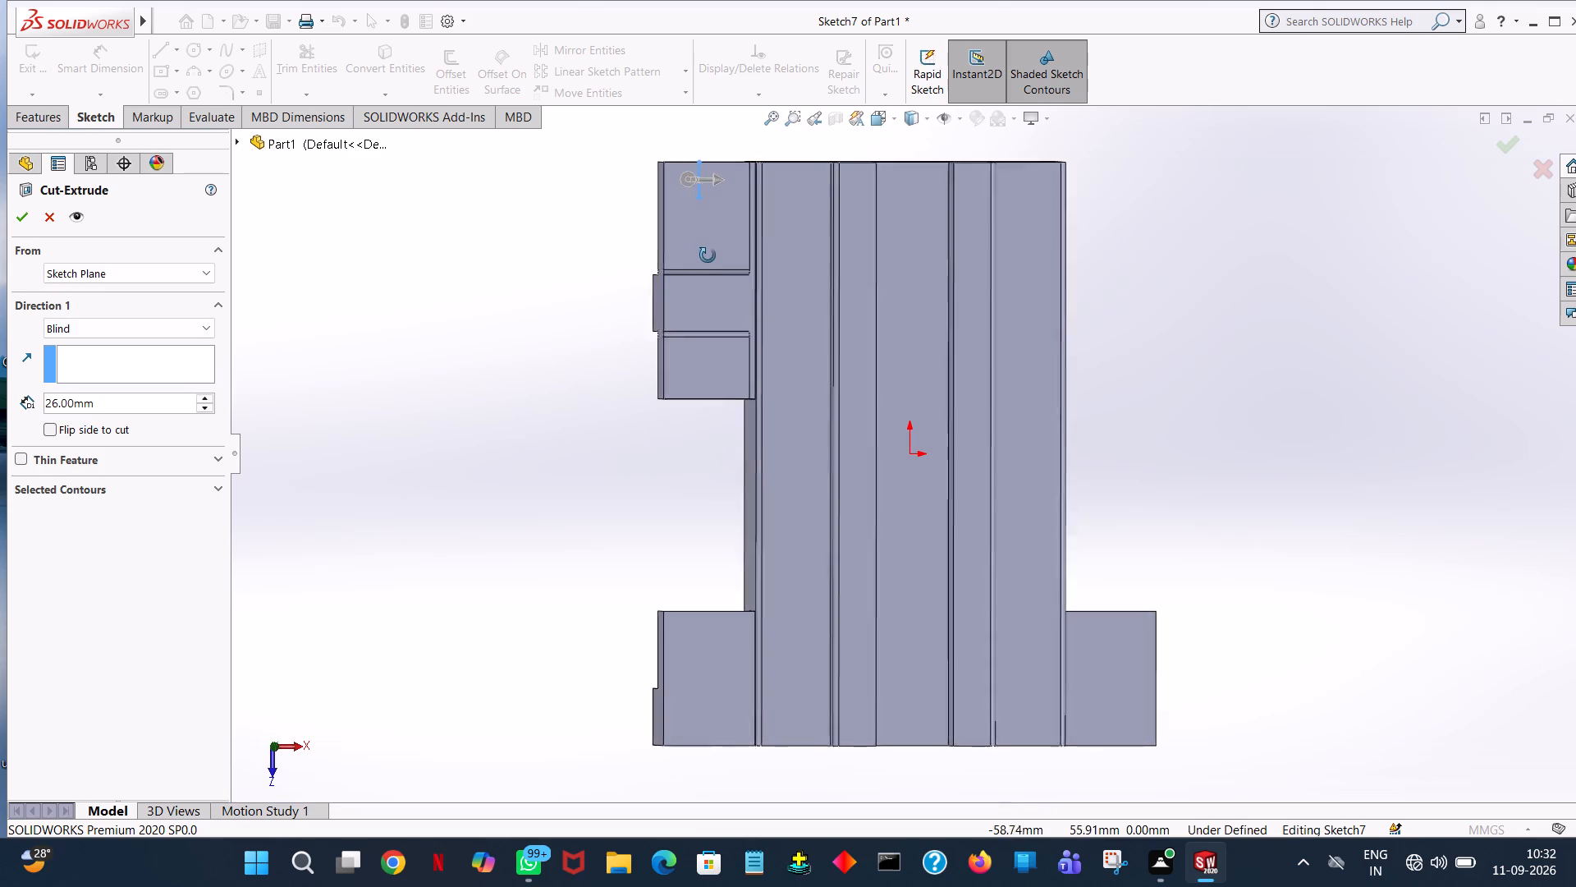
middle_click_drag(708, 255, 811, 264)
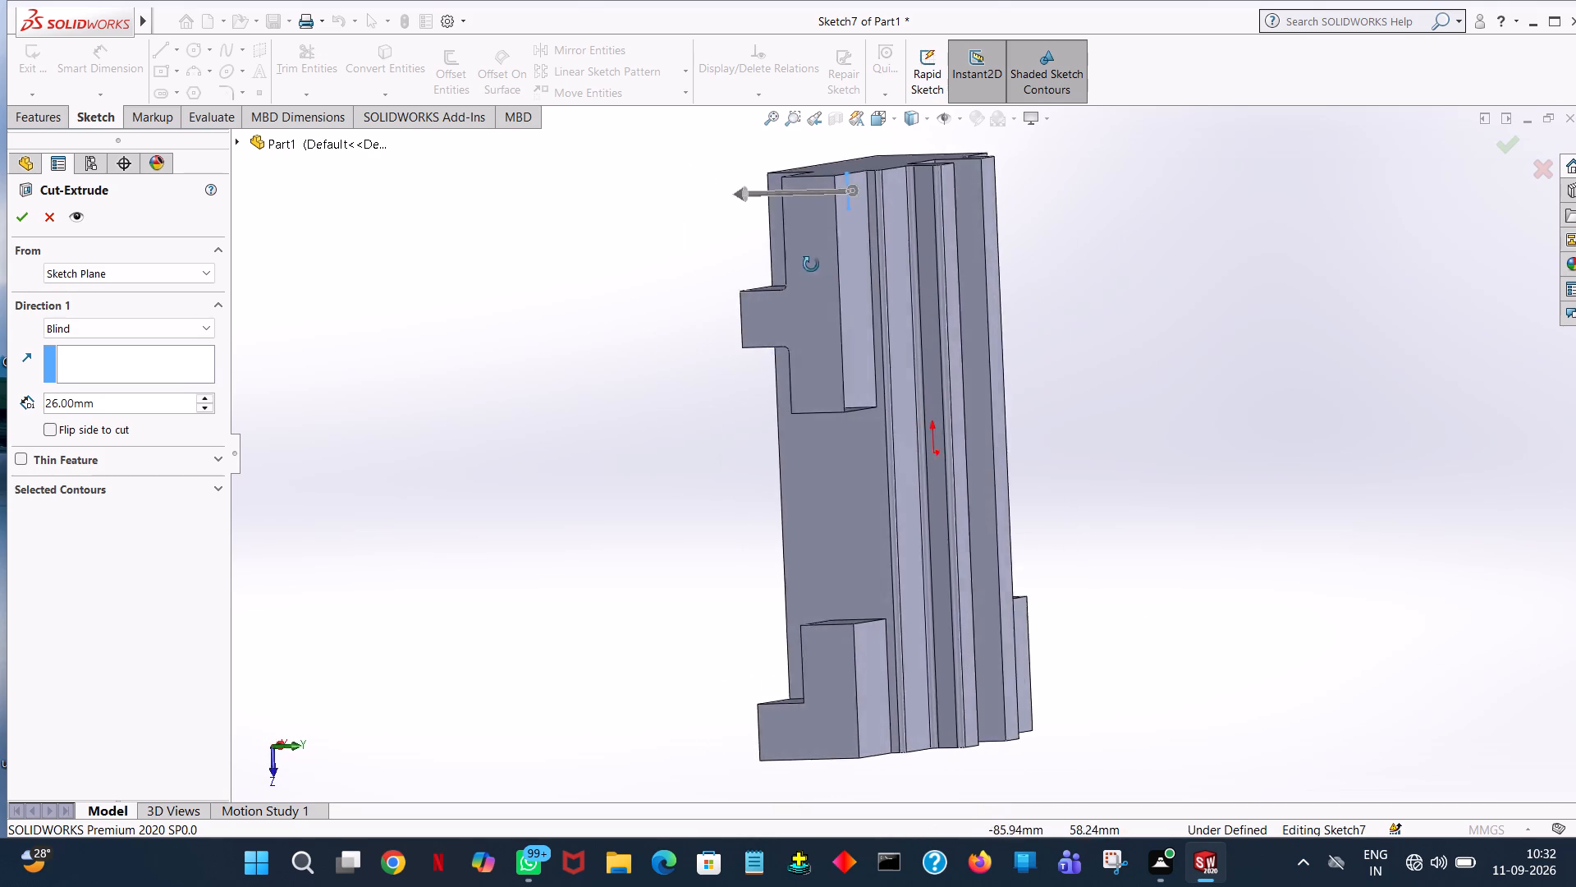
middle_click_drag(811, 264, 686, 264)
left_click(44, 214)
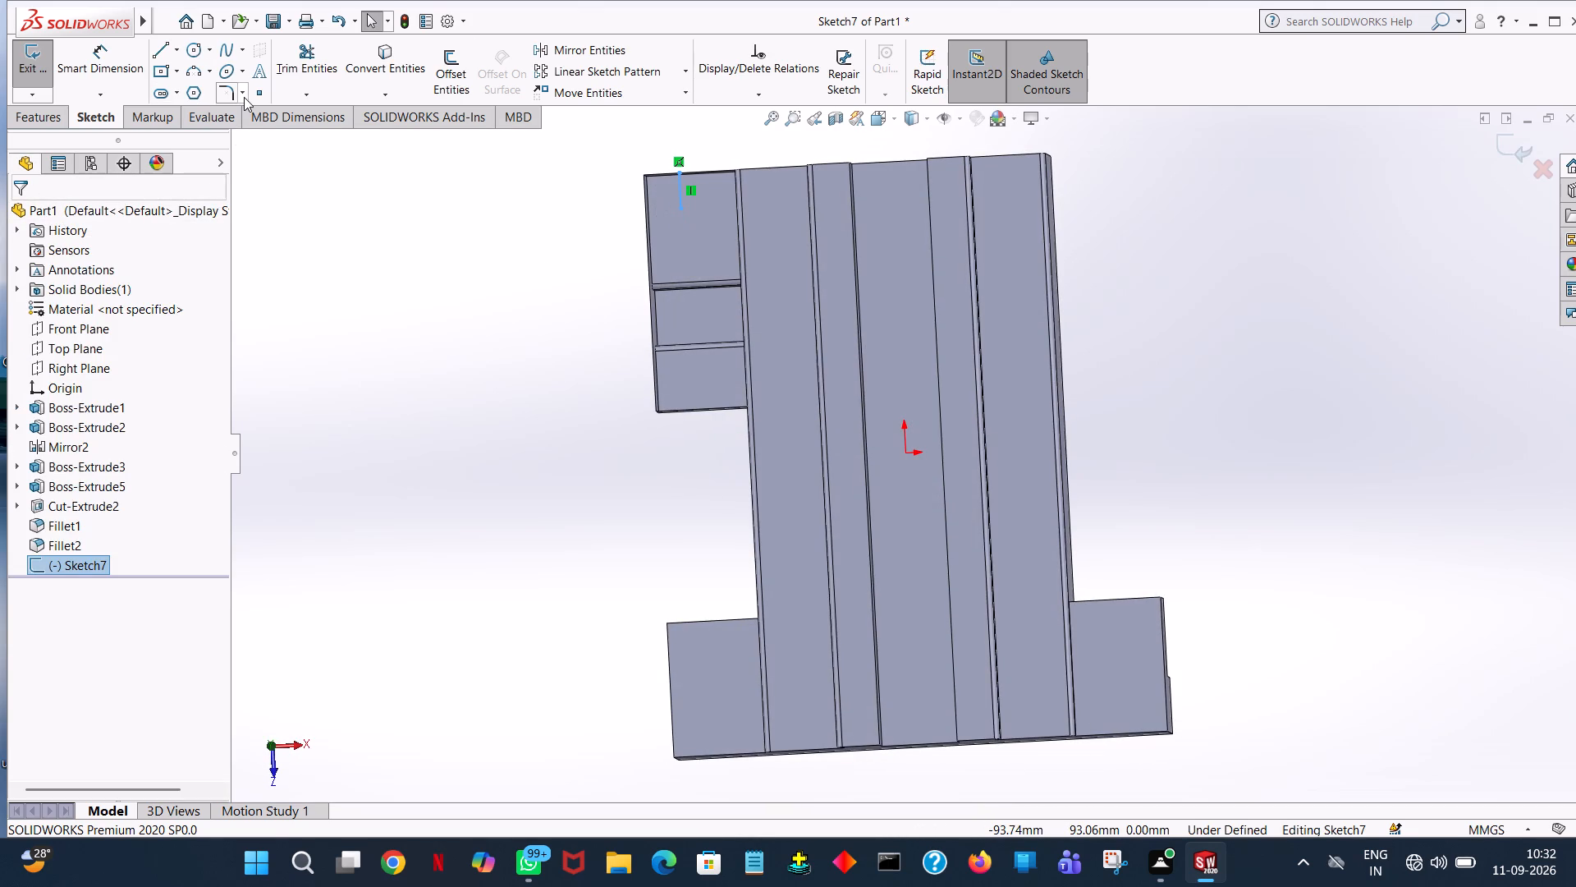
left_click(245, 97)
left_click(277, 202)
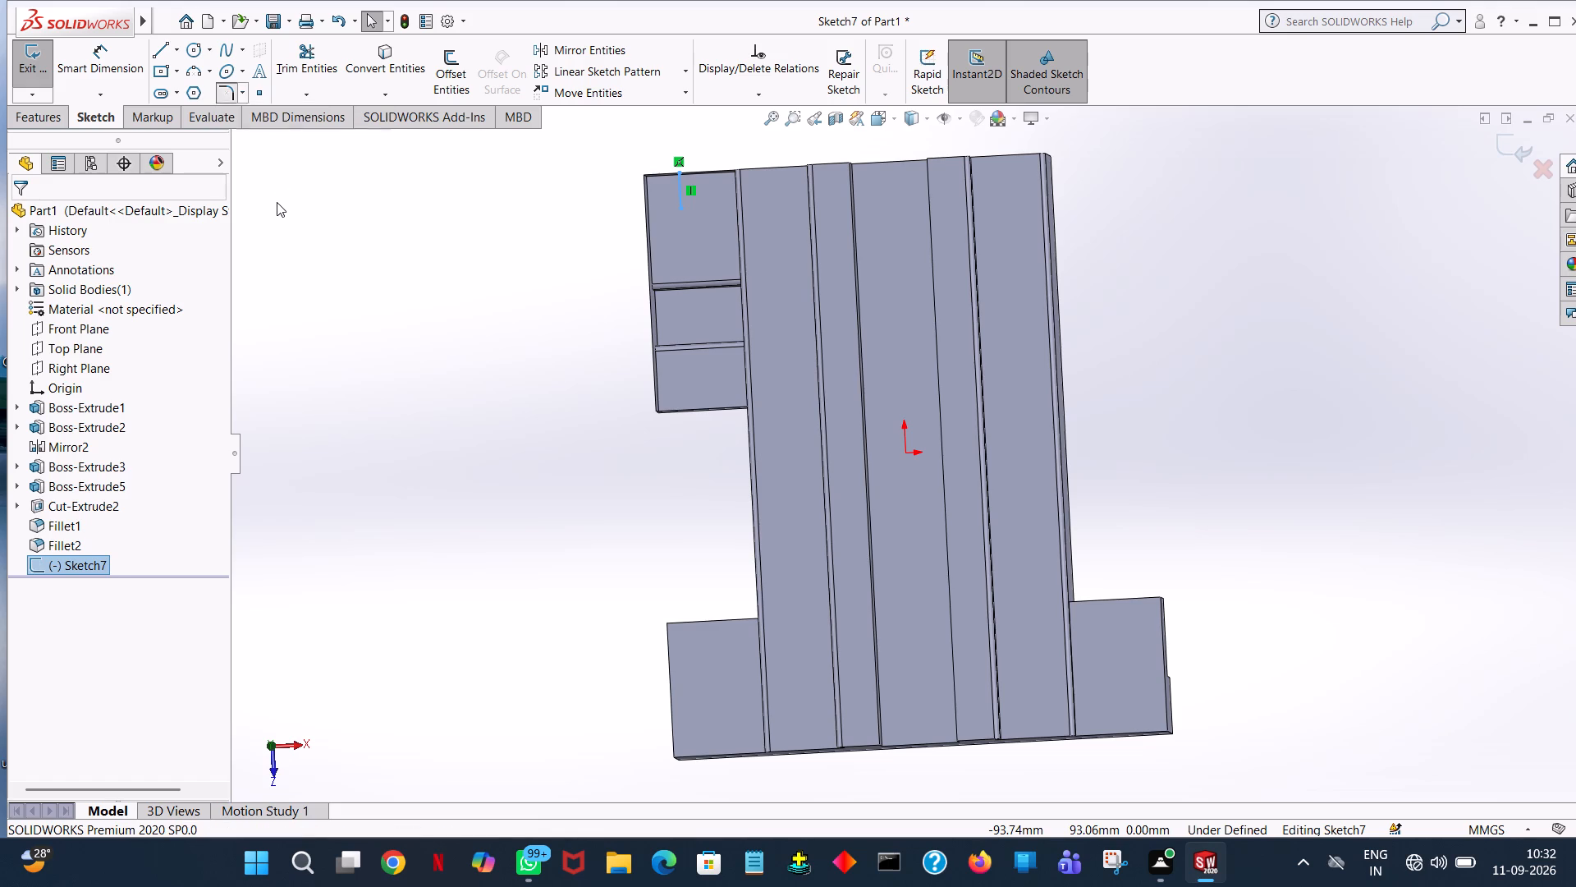
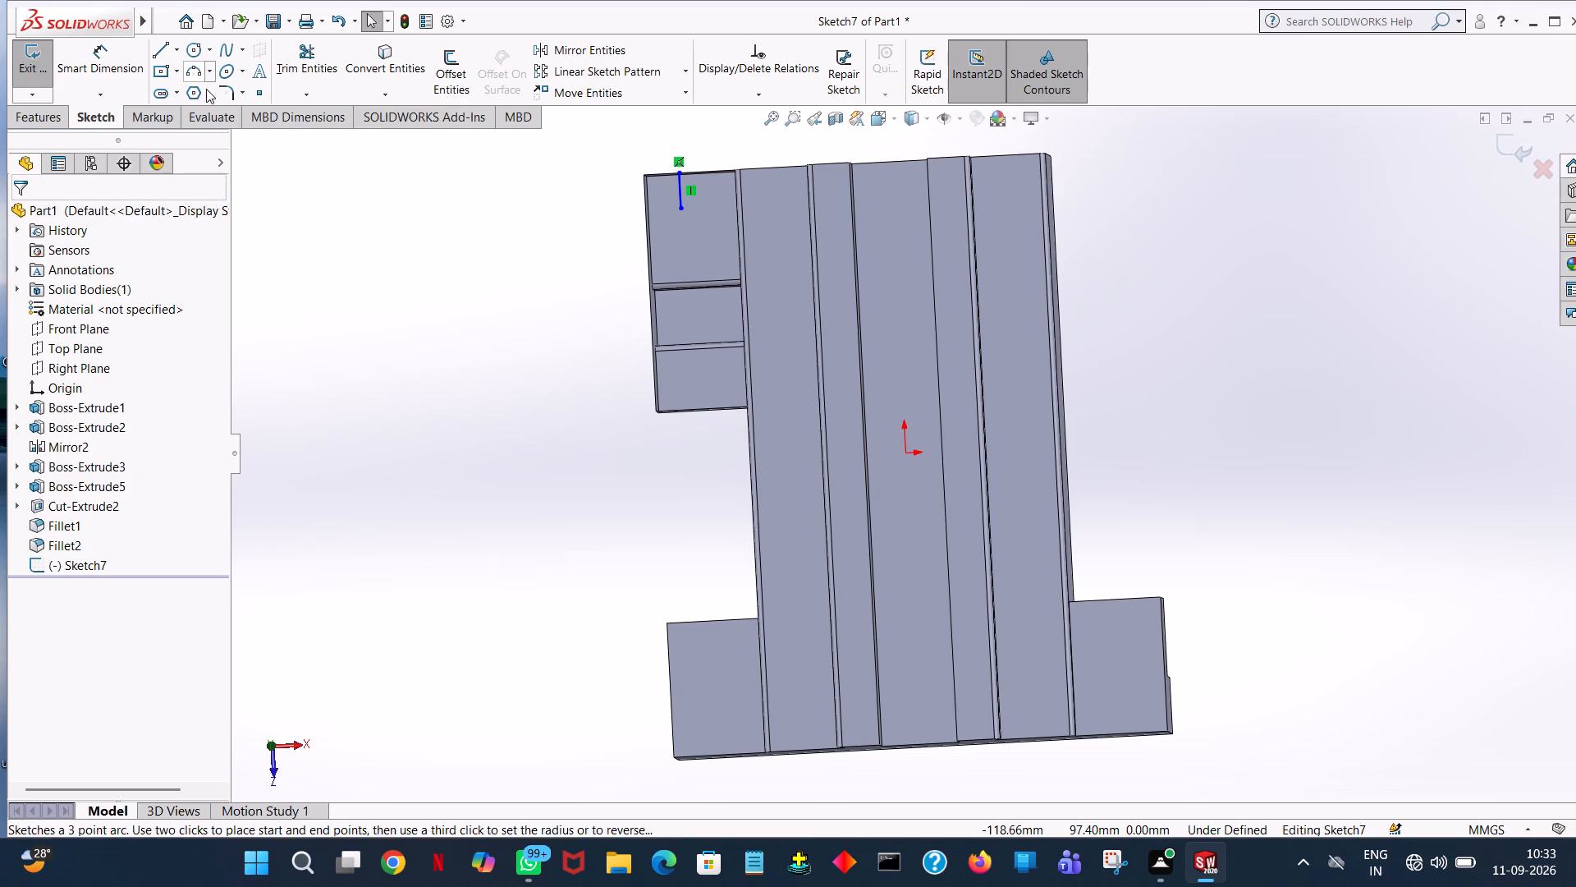
Draw a circle of 2.5 mm radius centred on the free end of the 10 mm sketch line.
left_click(193, 52)
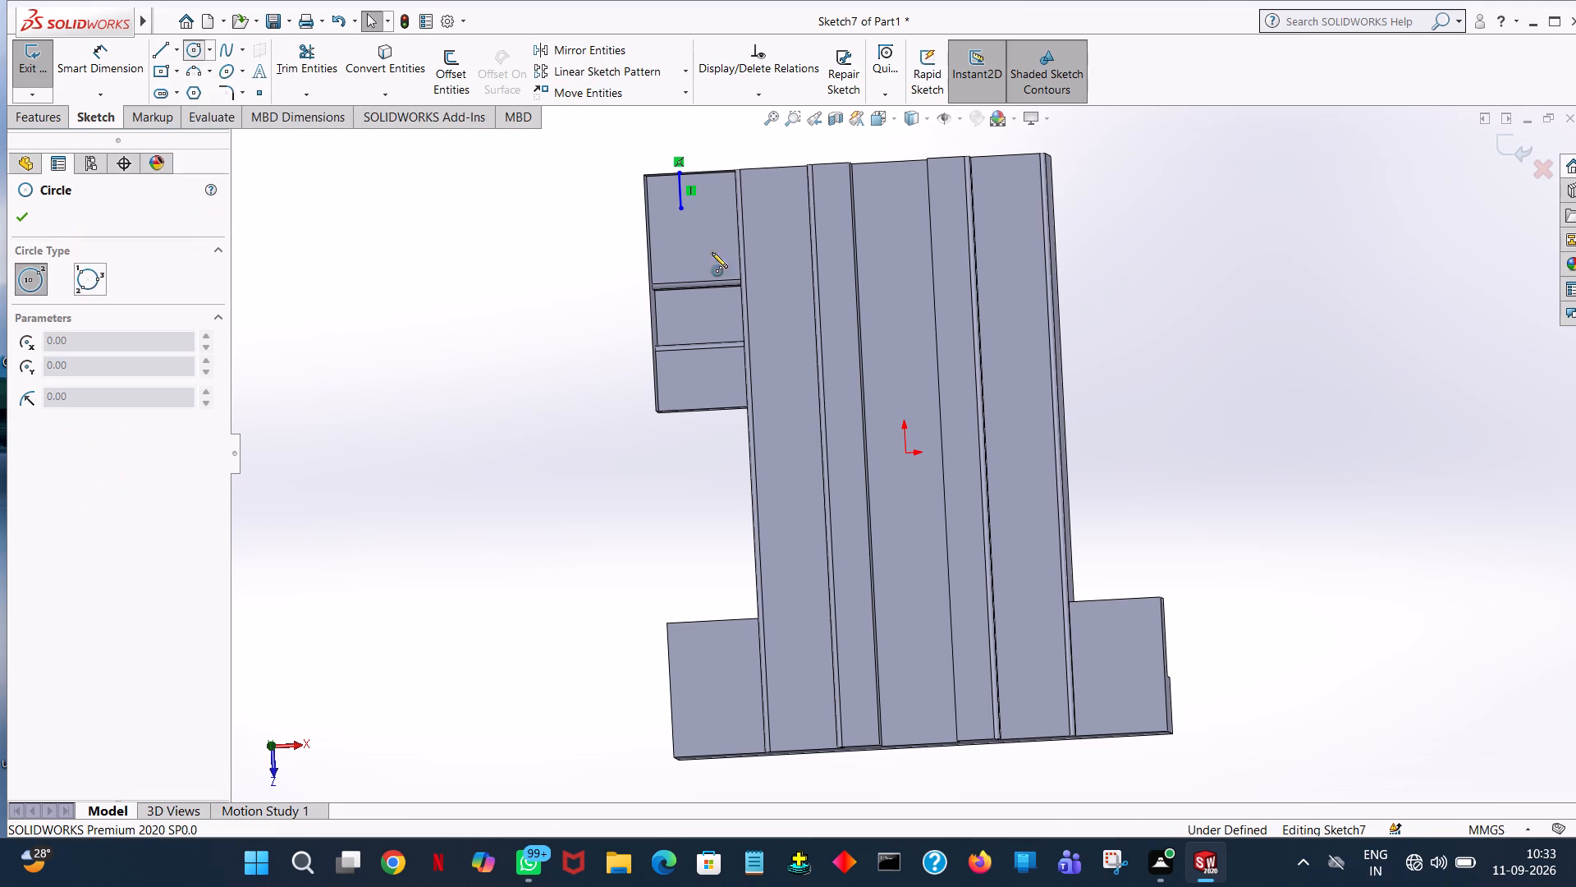
left_click(681, 207)
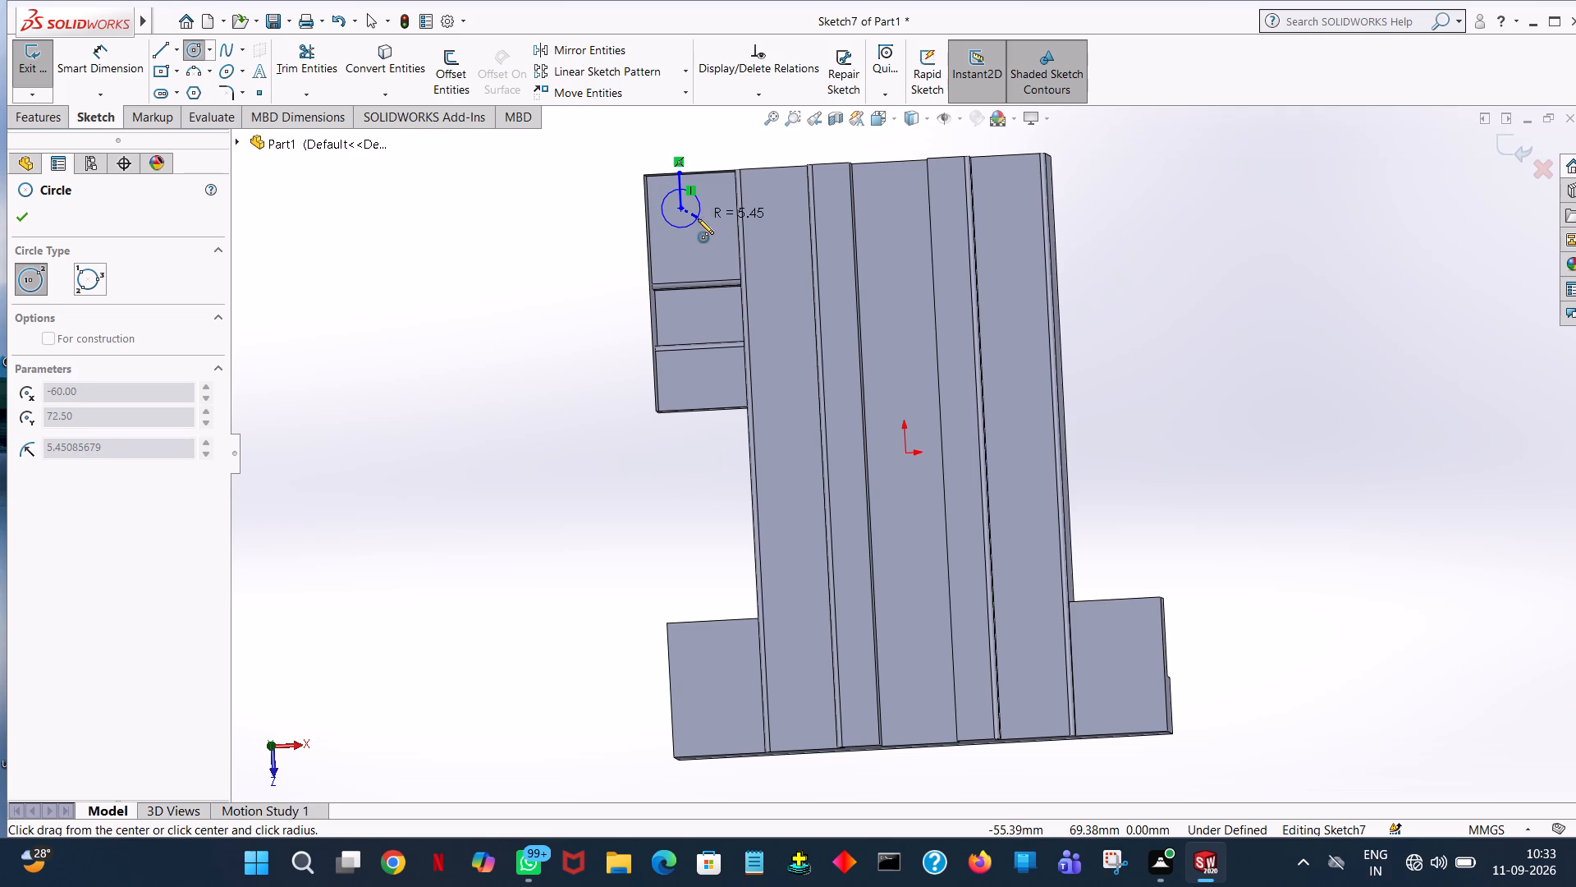
left_click(699, 218)
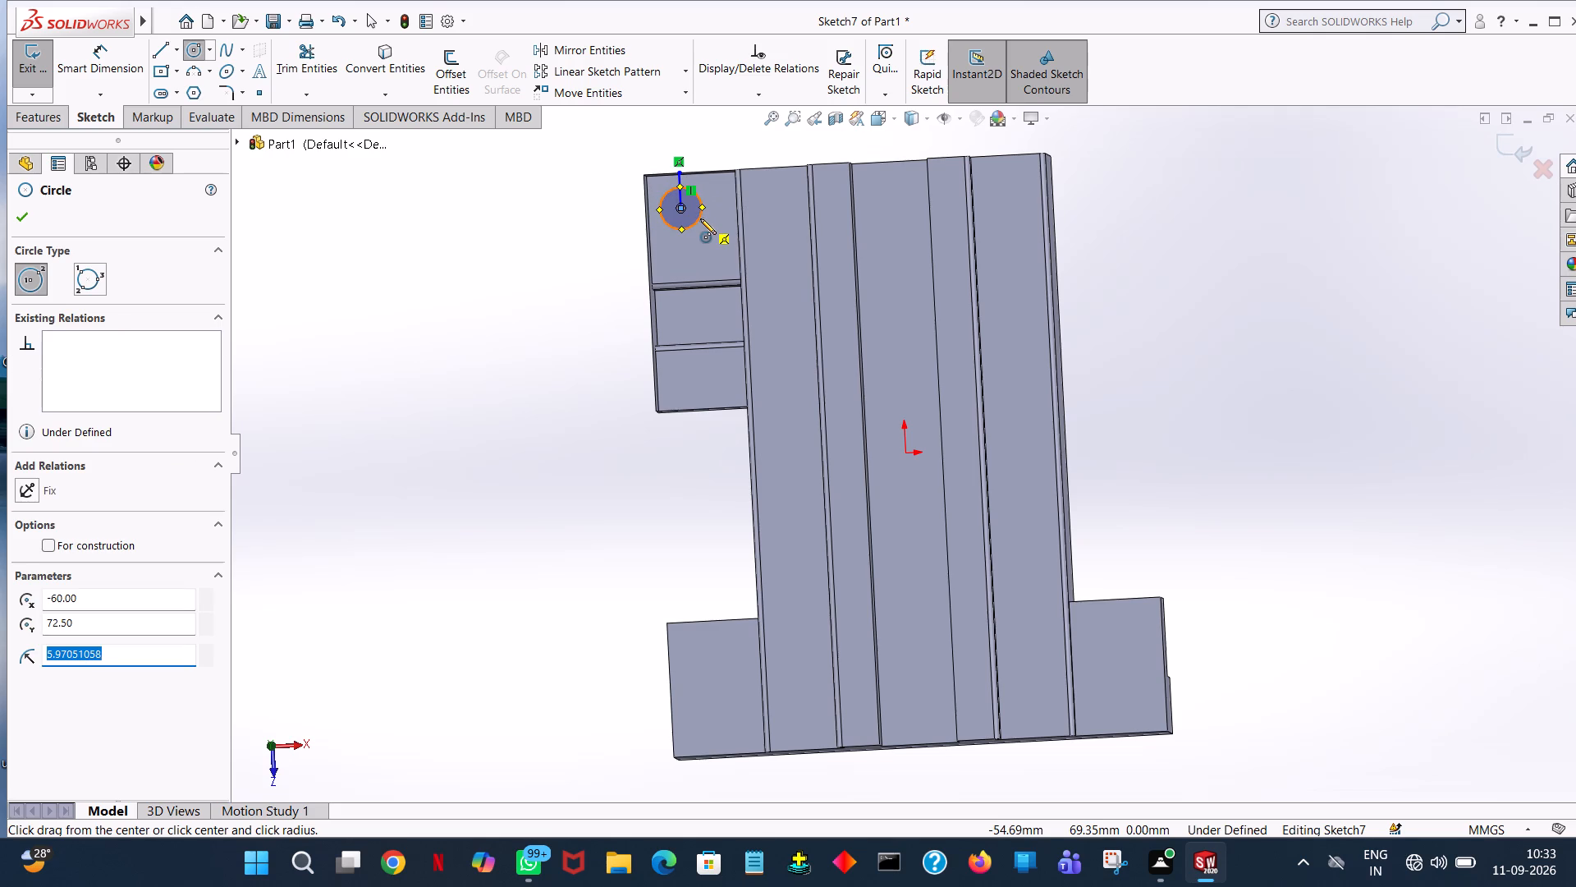
type("2.5")
key("Return")
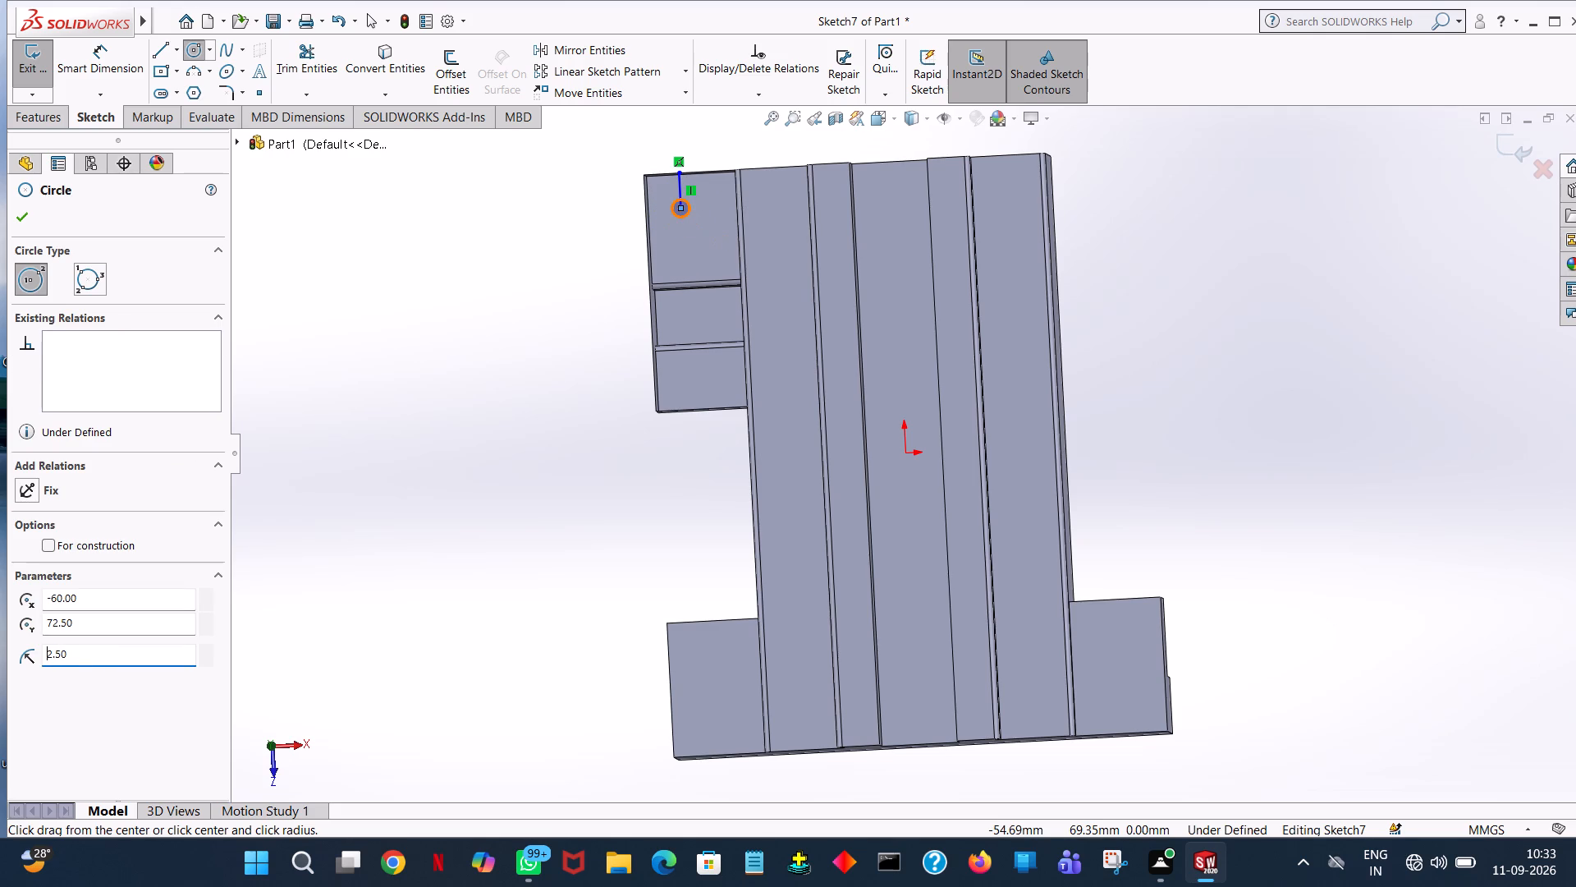
left_click(23, 223)
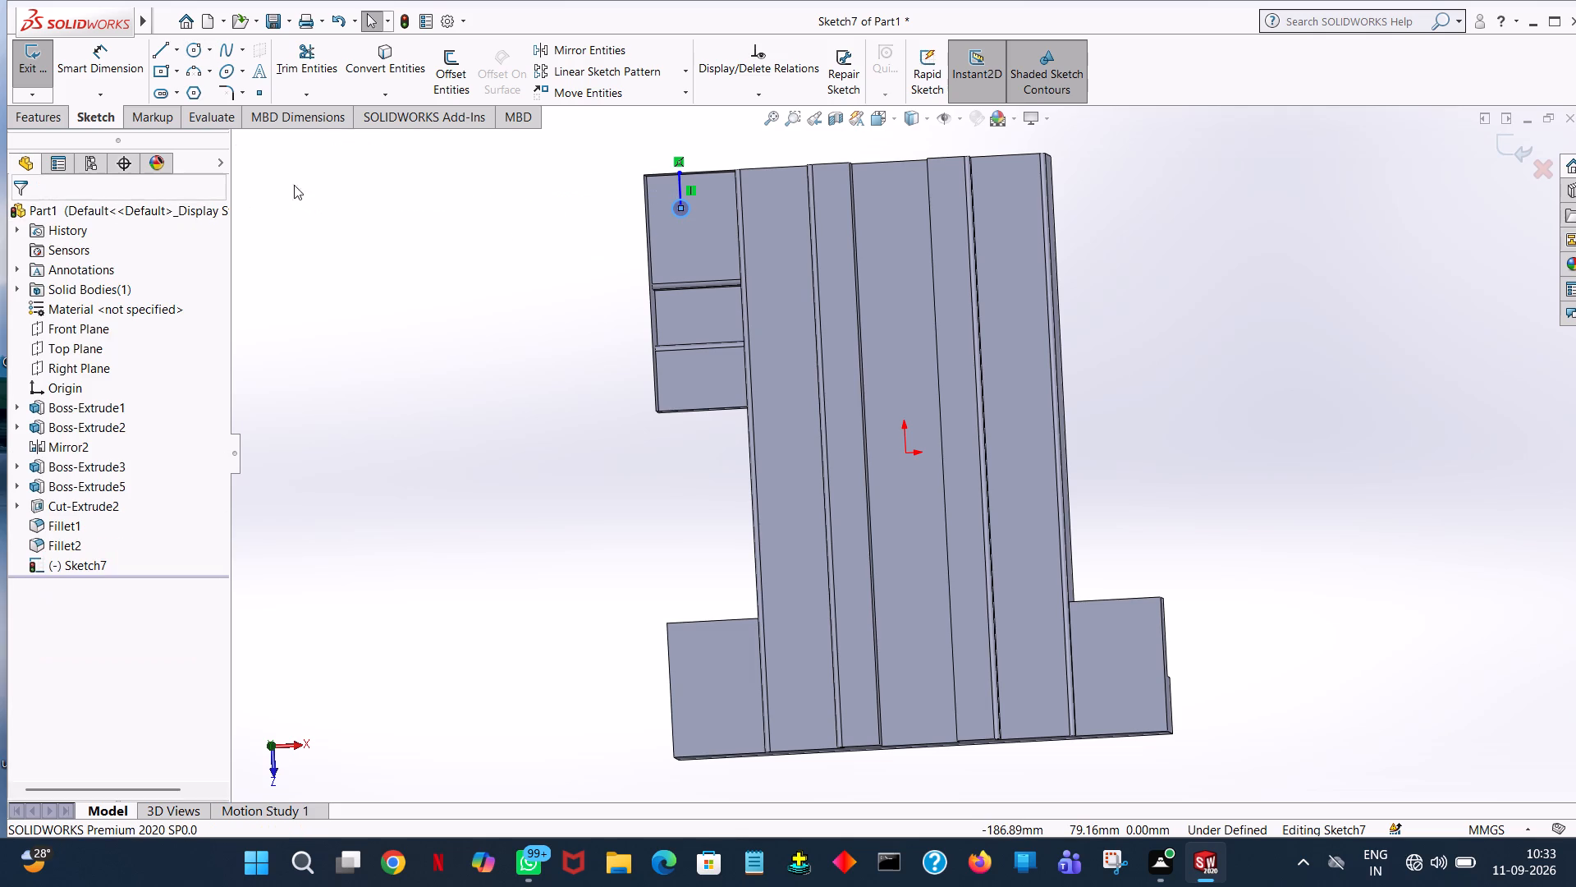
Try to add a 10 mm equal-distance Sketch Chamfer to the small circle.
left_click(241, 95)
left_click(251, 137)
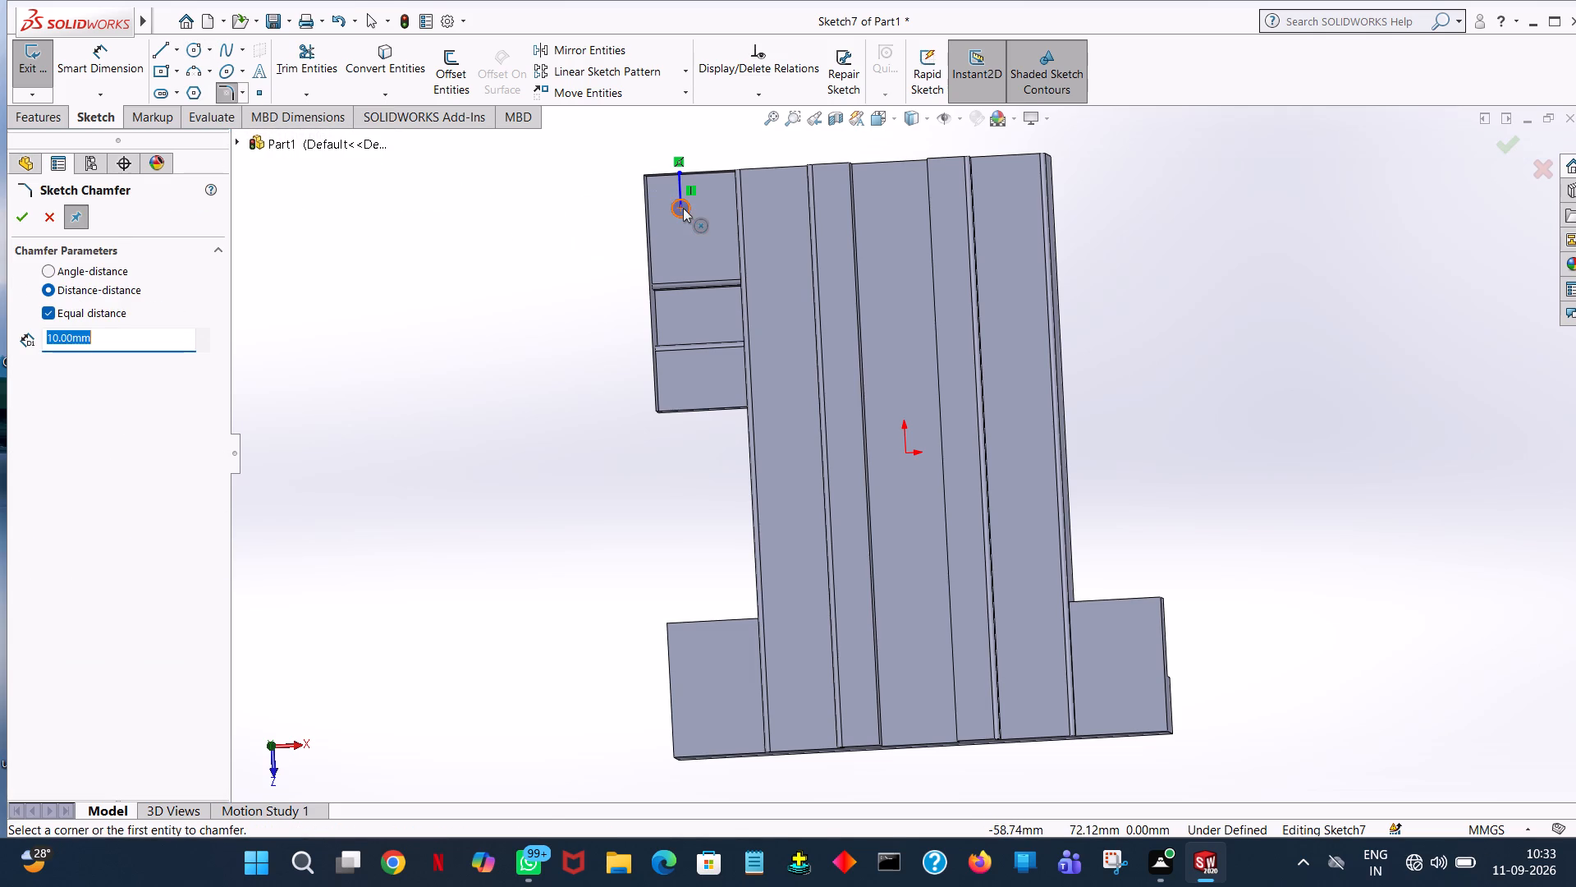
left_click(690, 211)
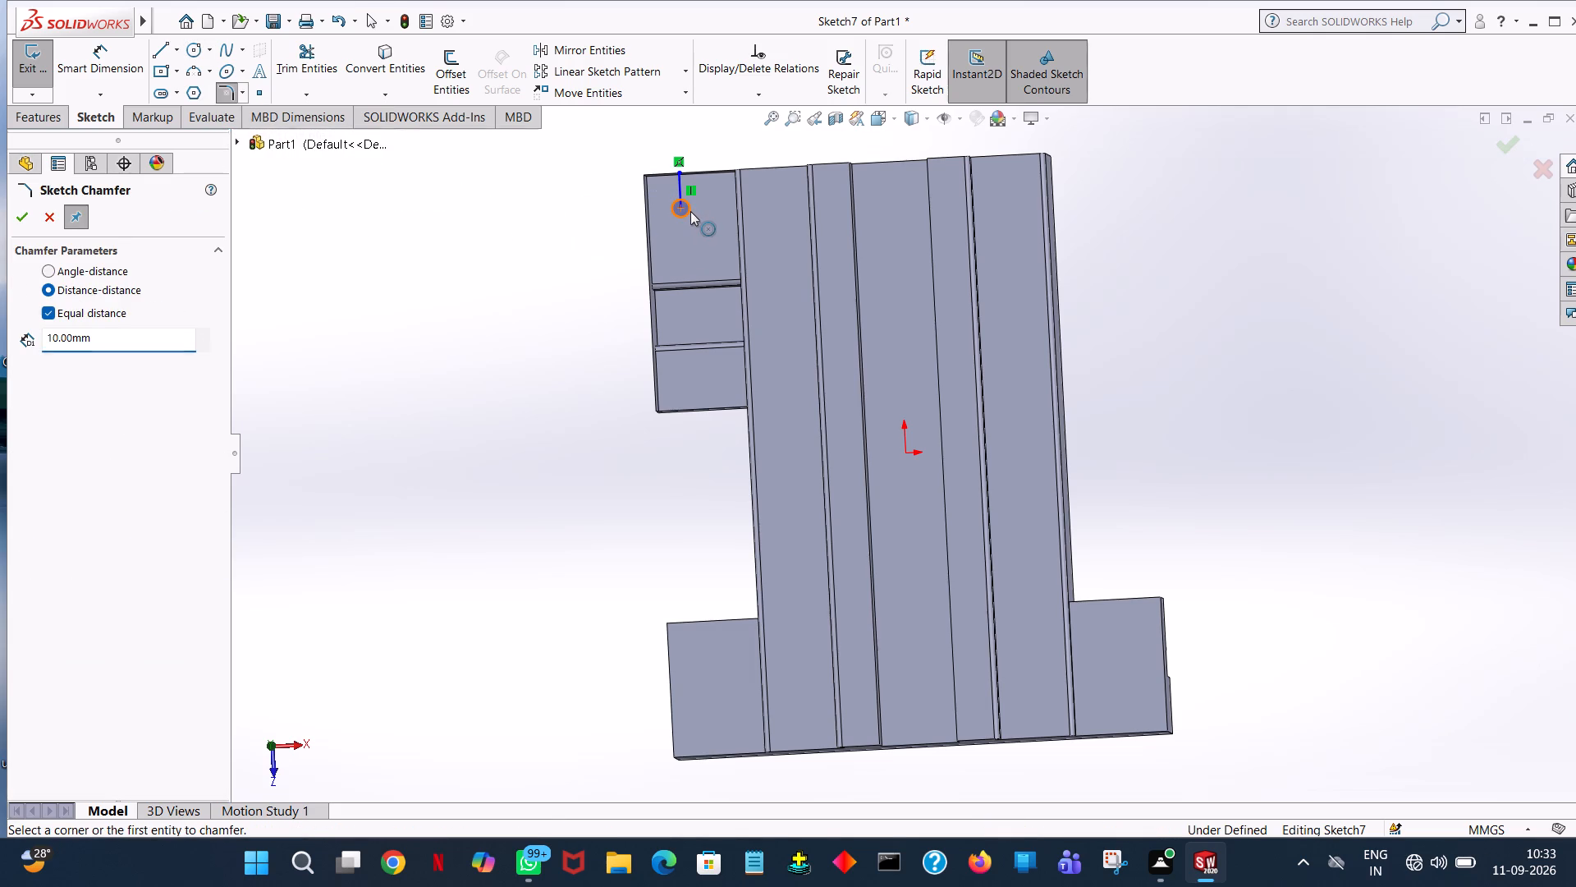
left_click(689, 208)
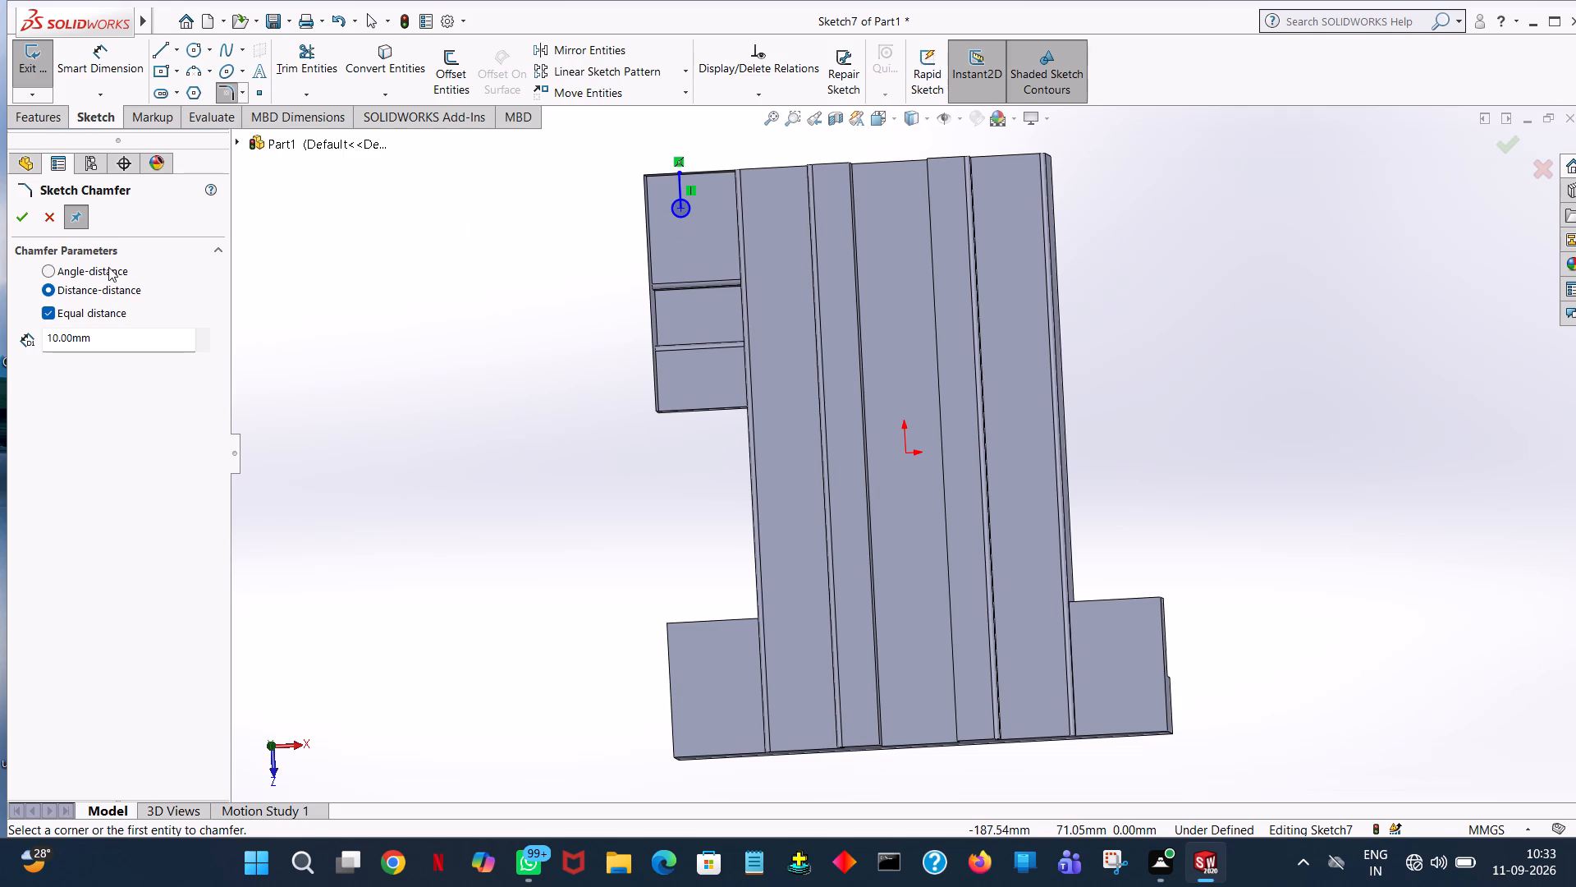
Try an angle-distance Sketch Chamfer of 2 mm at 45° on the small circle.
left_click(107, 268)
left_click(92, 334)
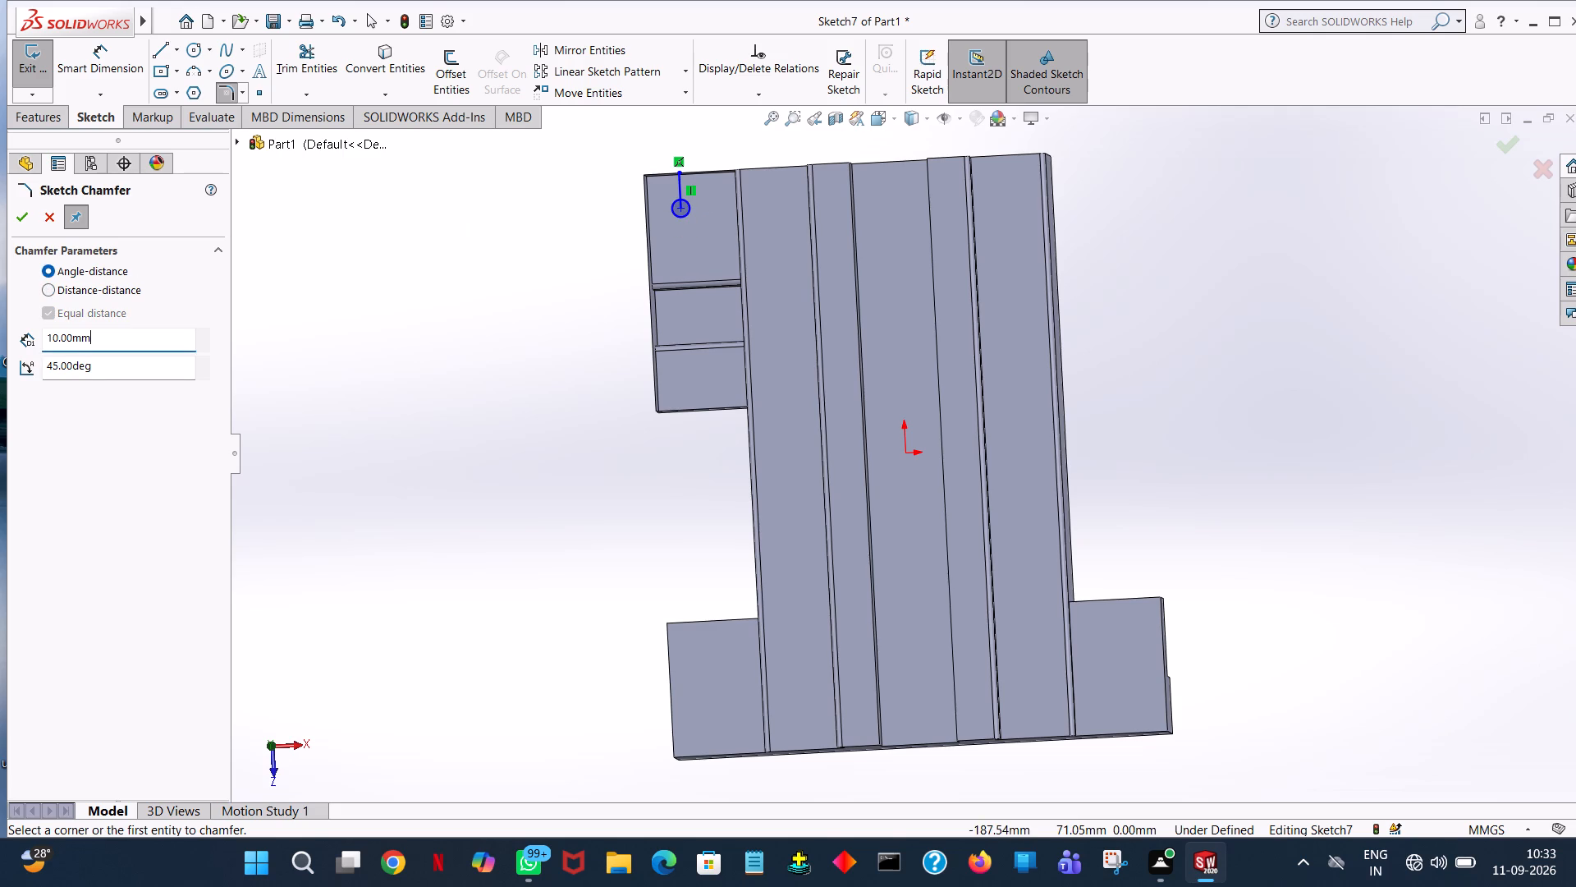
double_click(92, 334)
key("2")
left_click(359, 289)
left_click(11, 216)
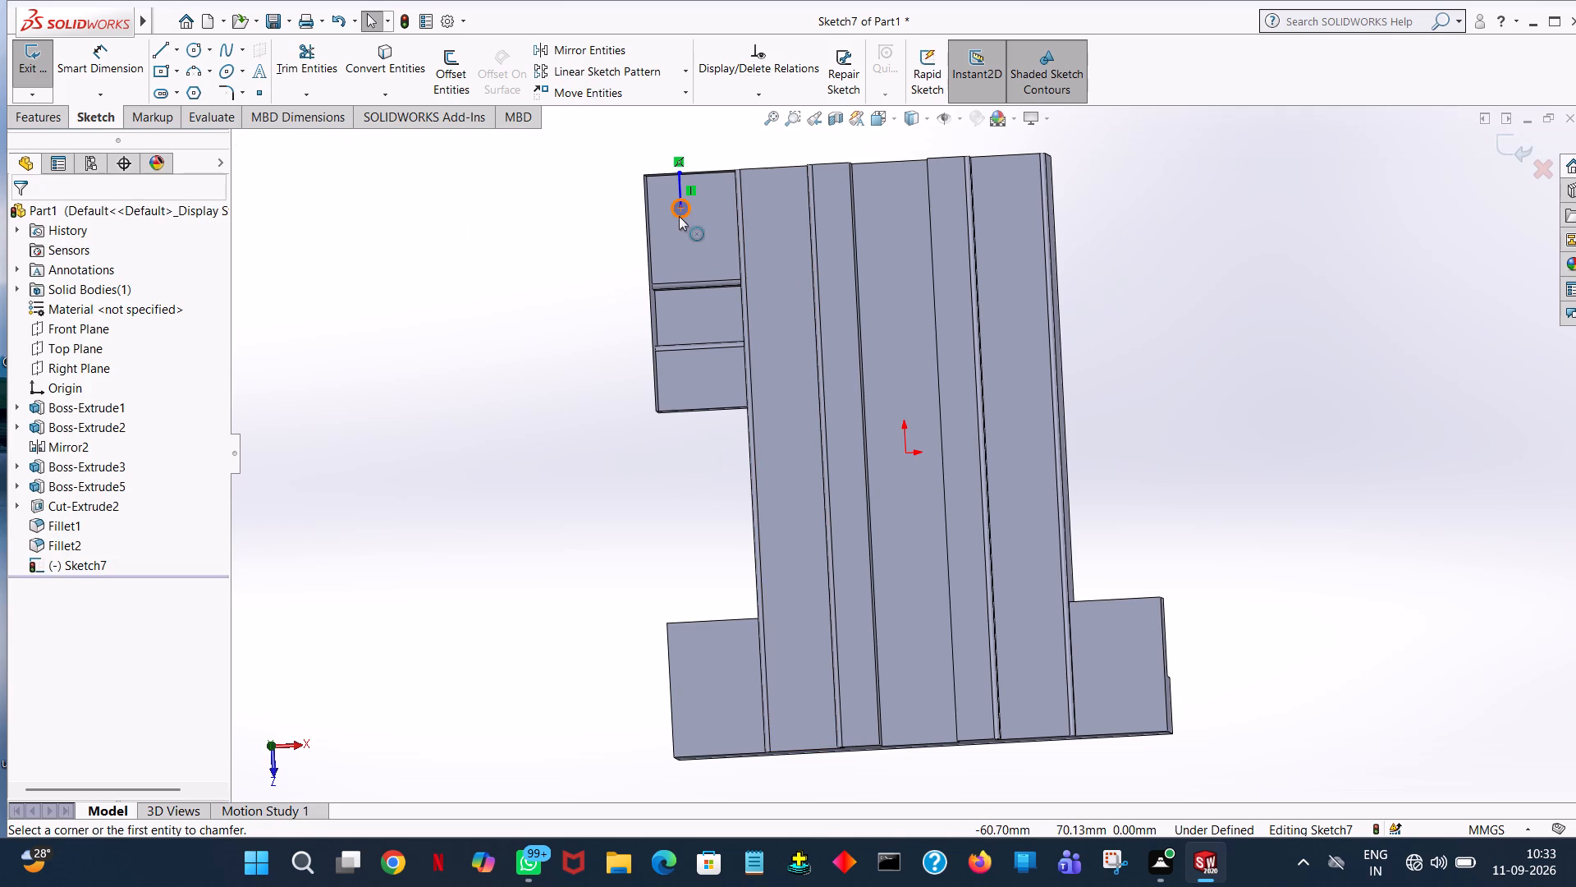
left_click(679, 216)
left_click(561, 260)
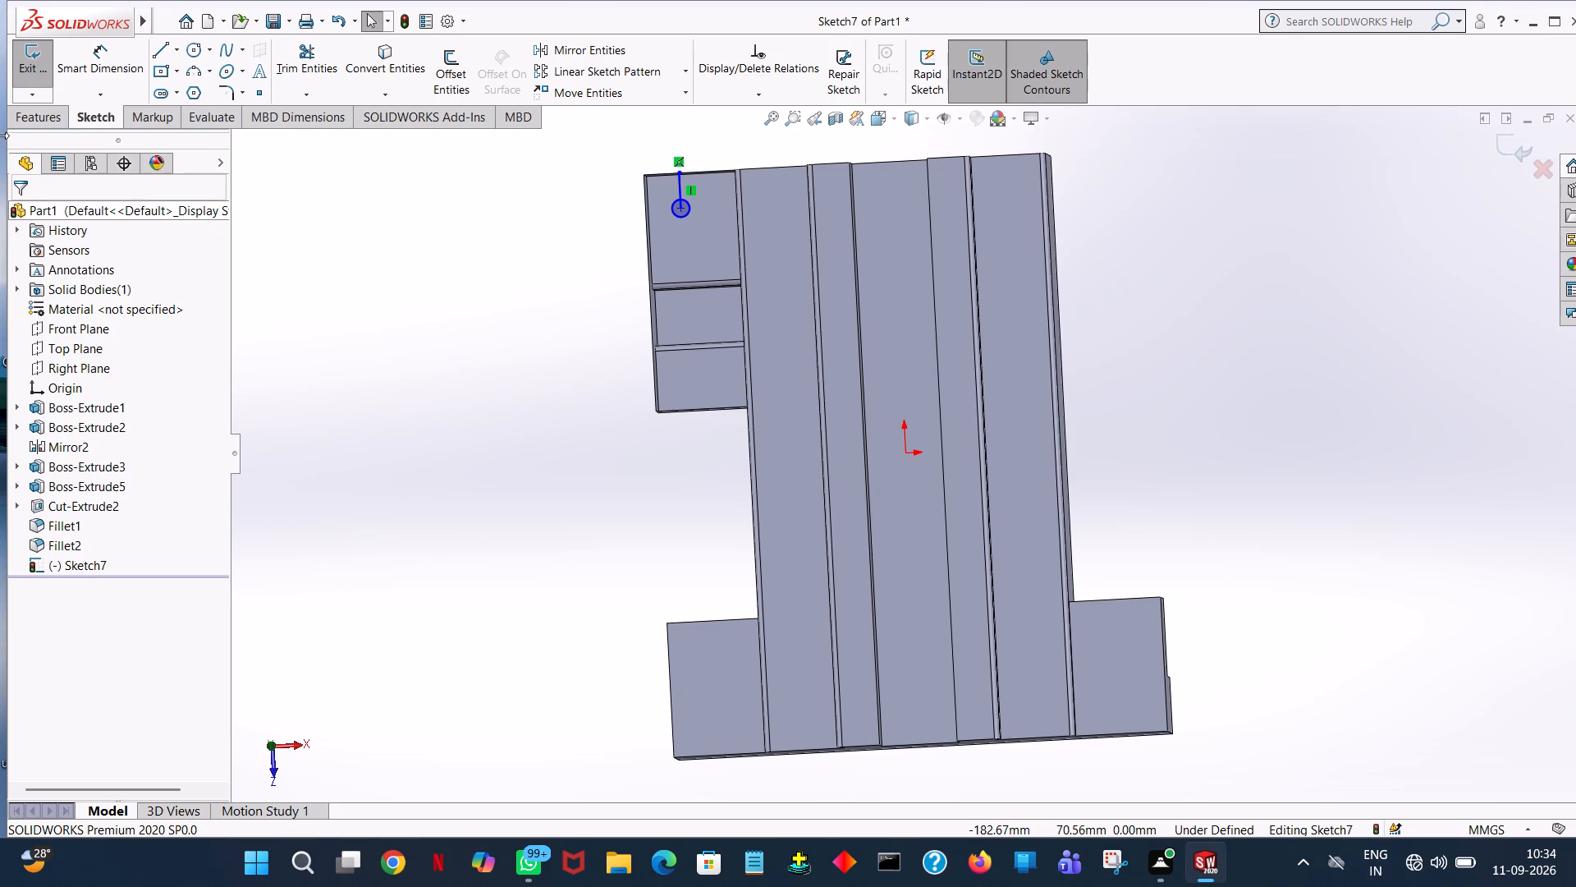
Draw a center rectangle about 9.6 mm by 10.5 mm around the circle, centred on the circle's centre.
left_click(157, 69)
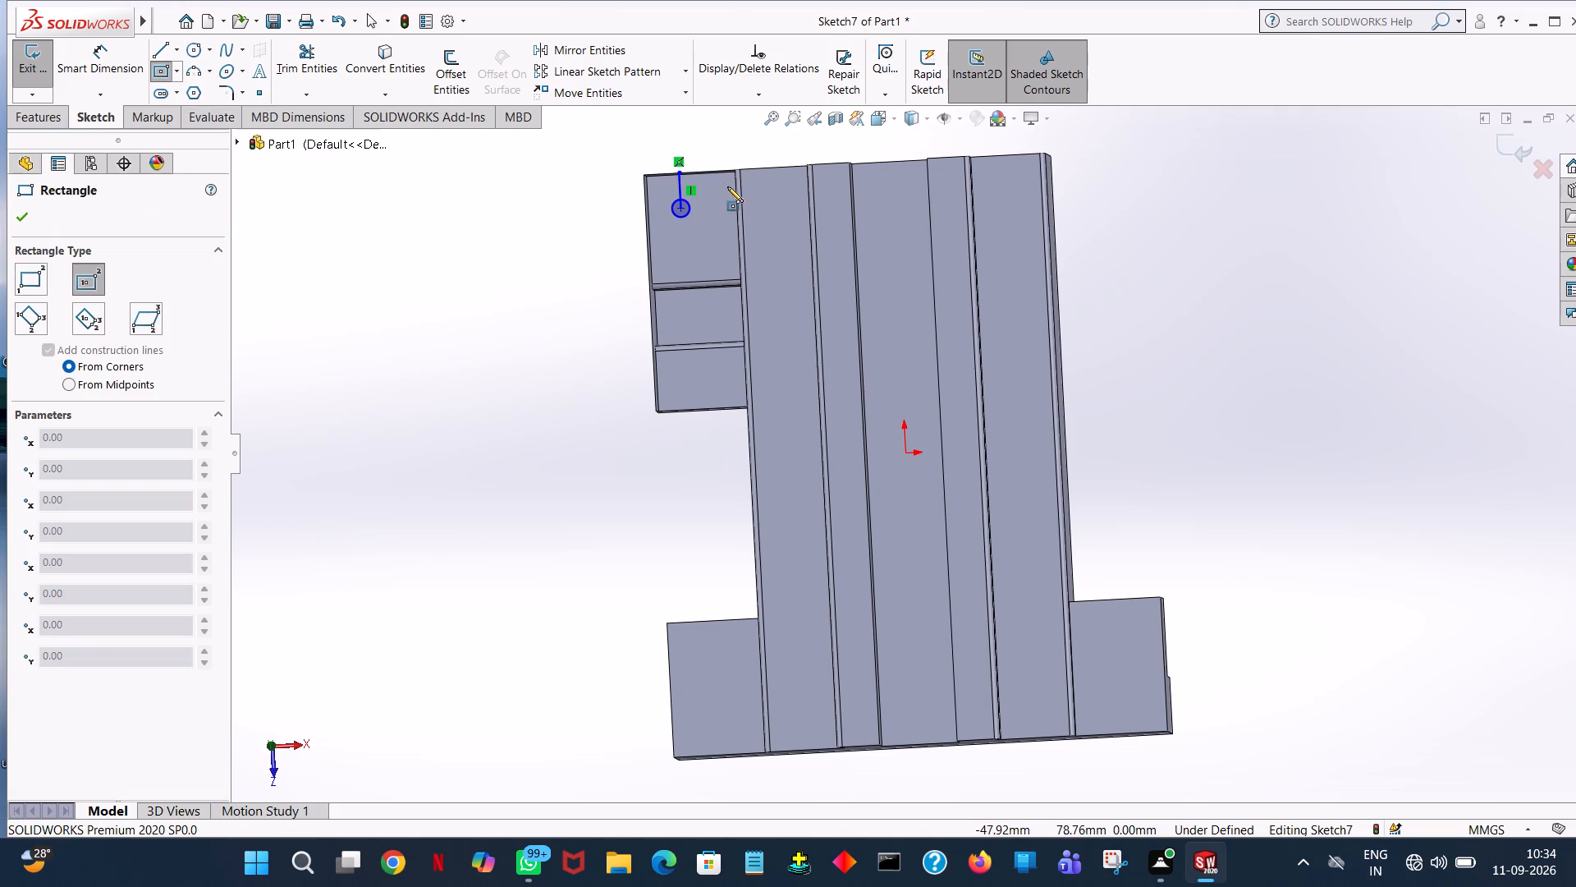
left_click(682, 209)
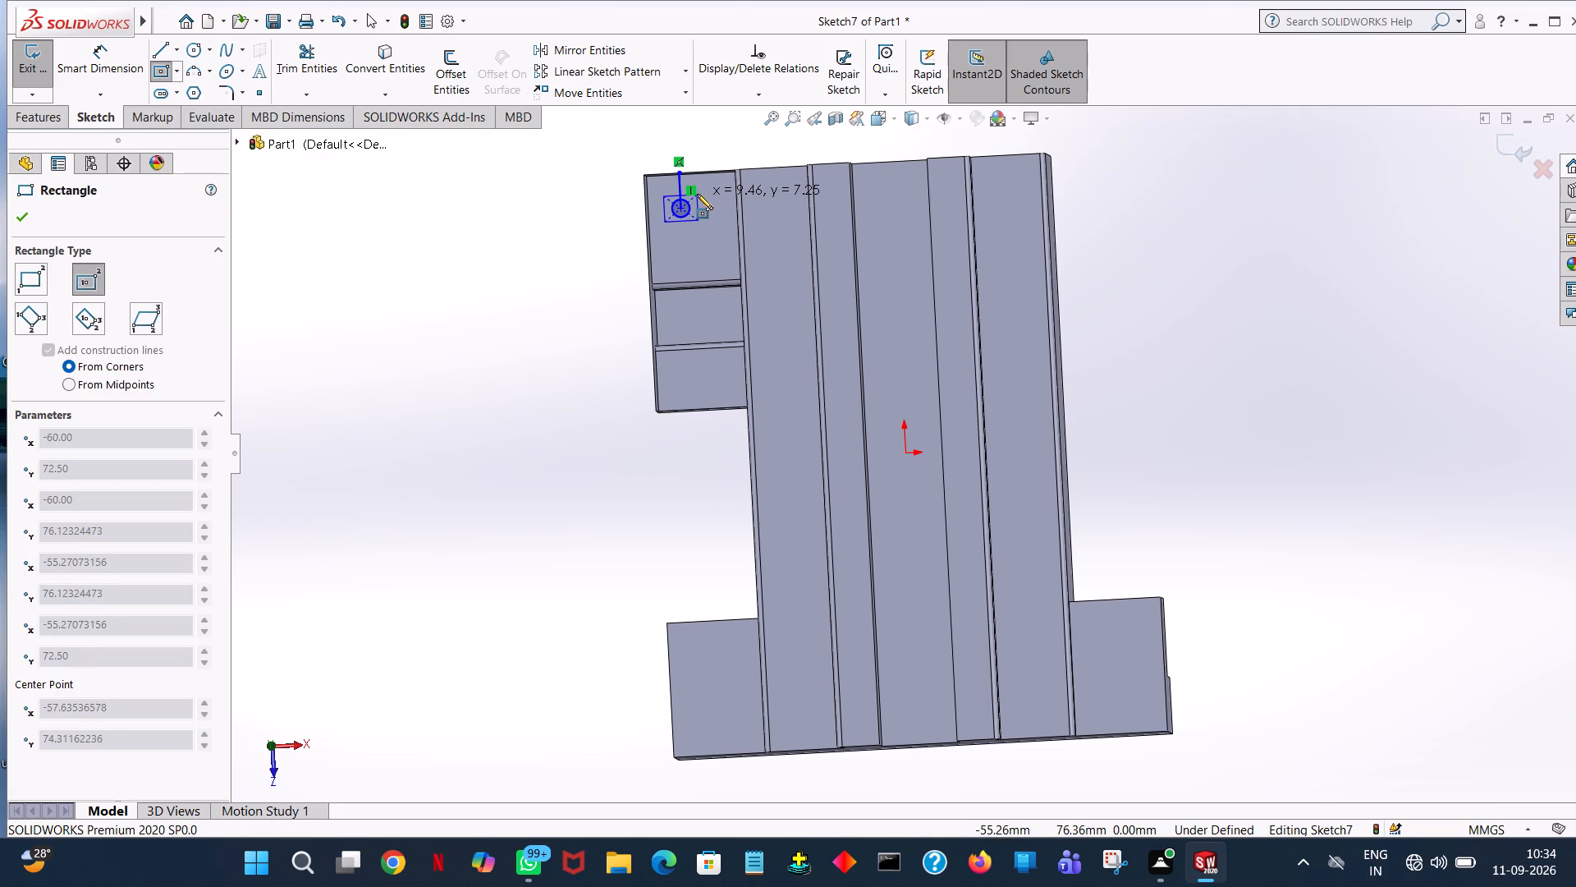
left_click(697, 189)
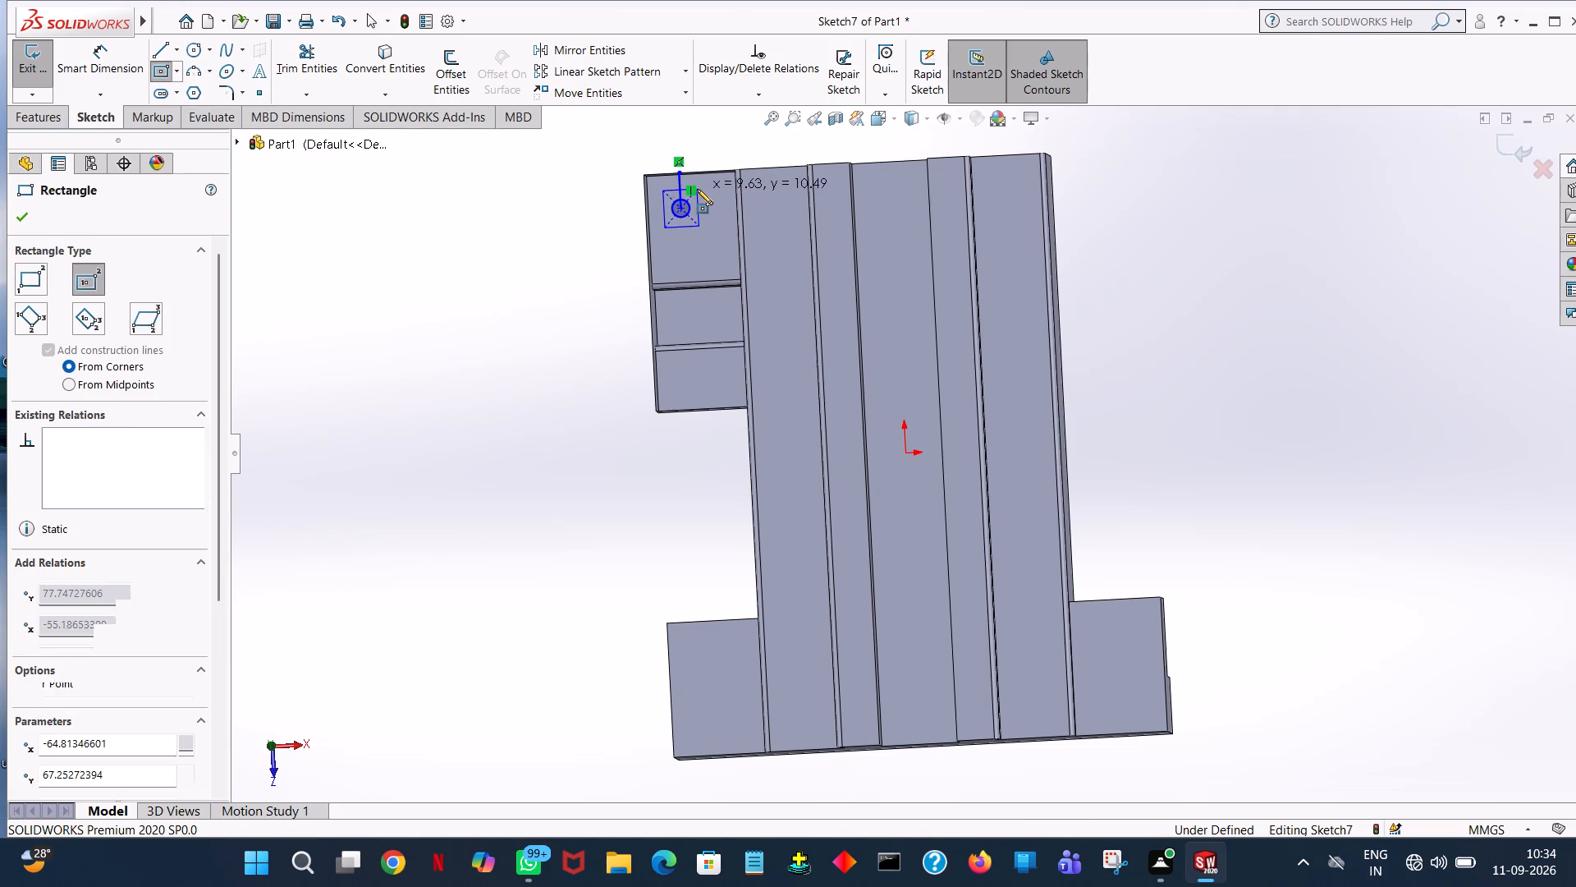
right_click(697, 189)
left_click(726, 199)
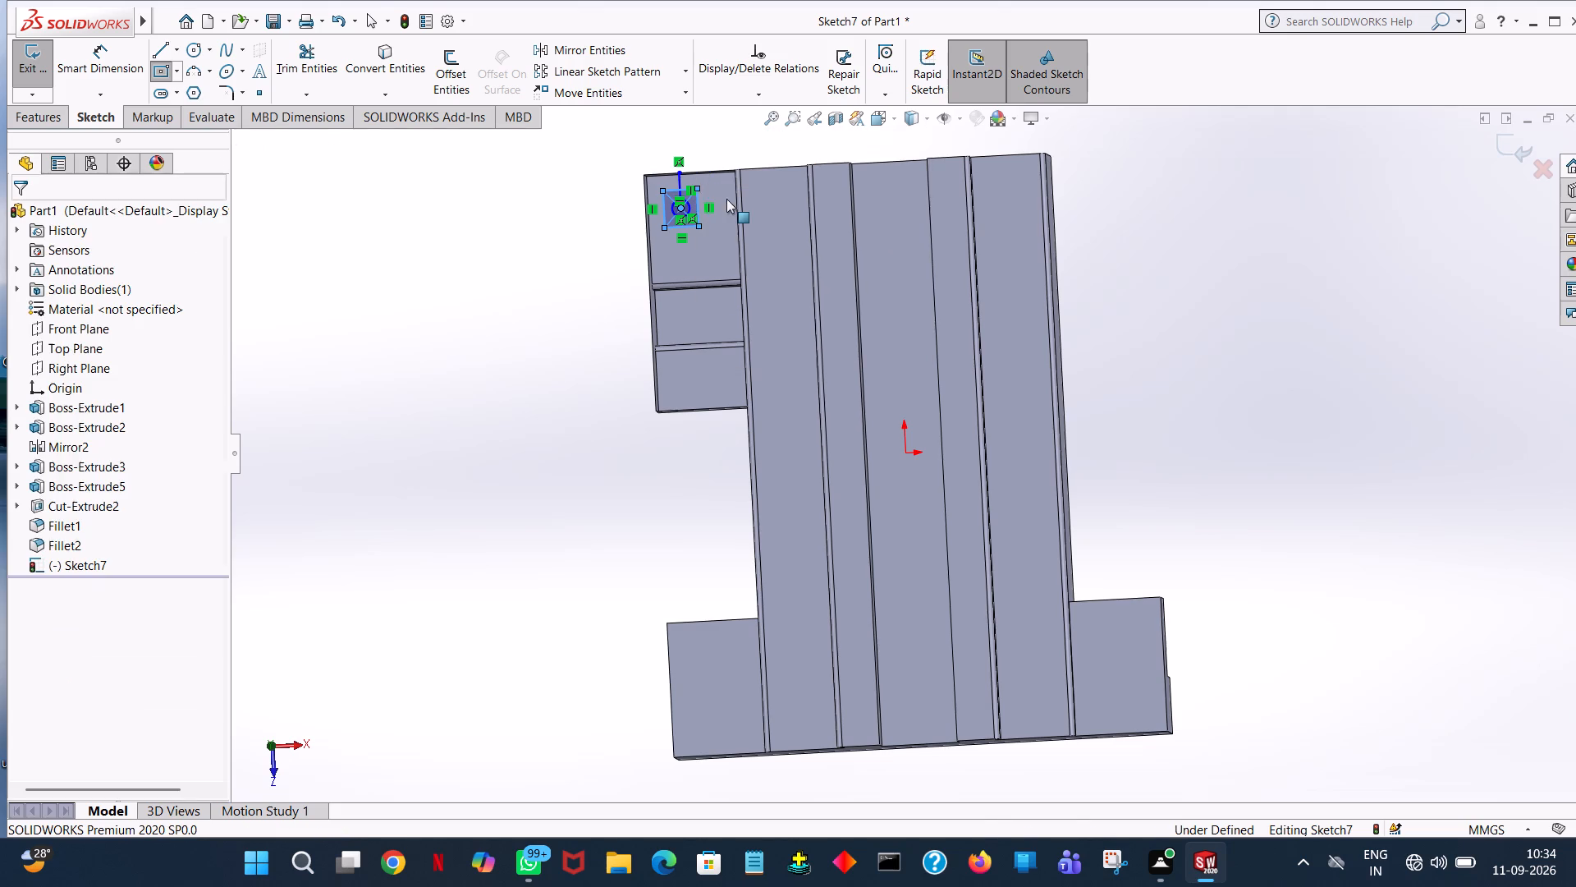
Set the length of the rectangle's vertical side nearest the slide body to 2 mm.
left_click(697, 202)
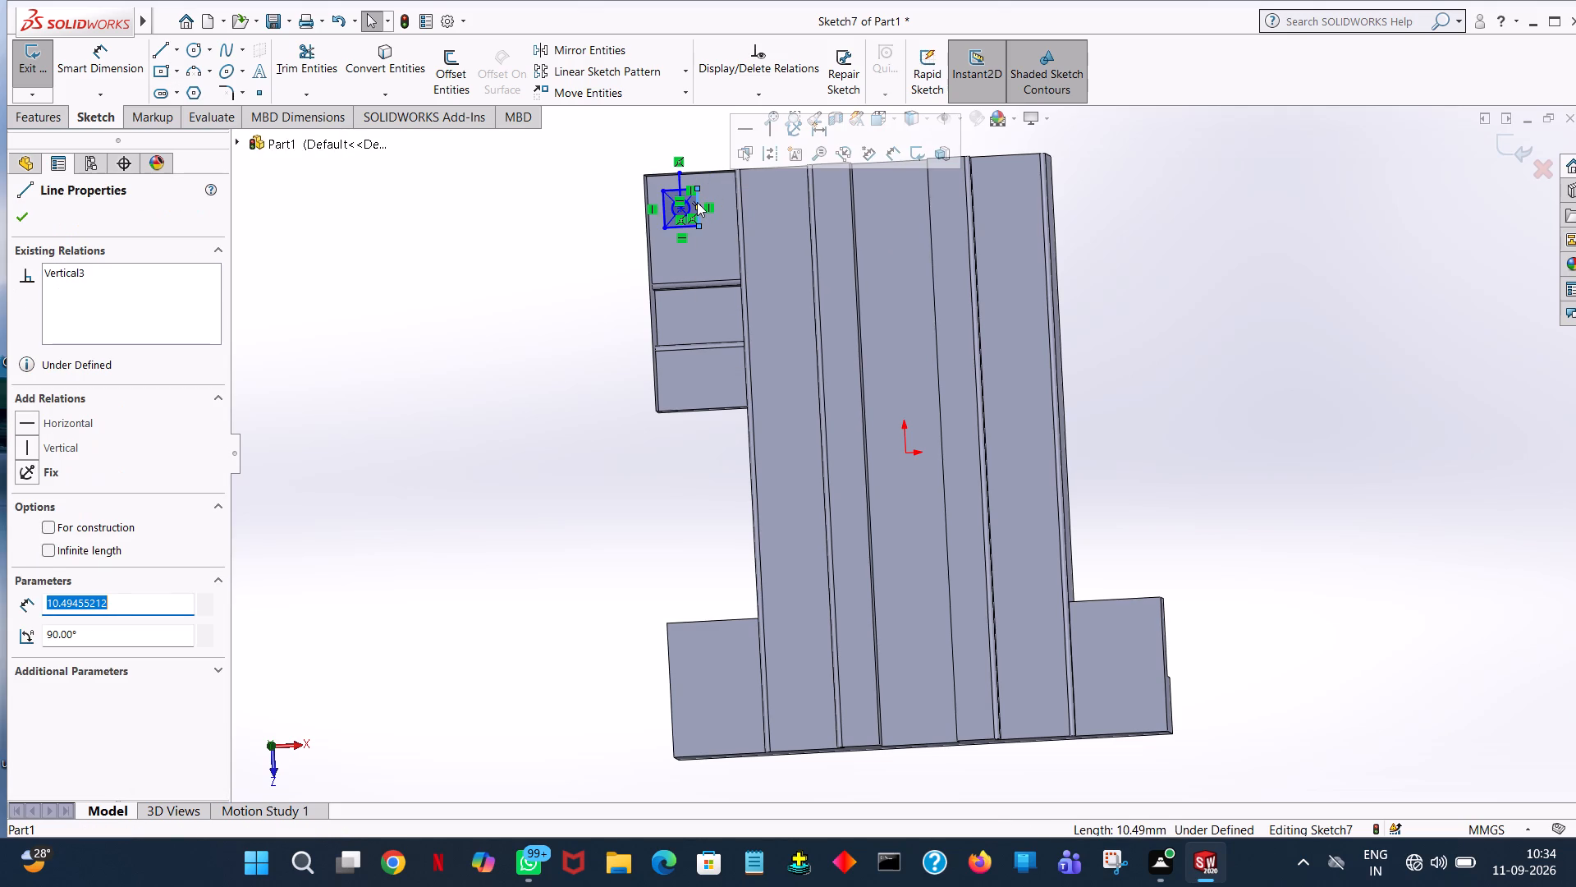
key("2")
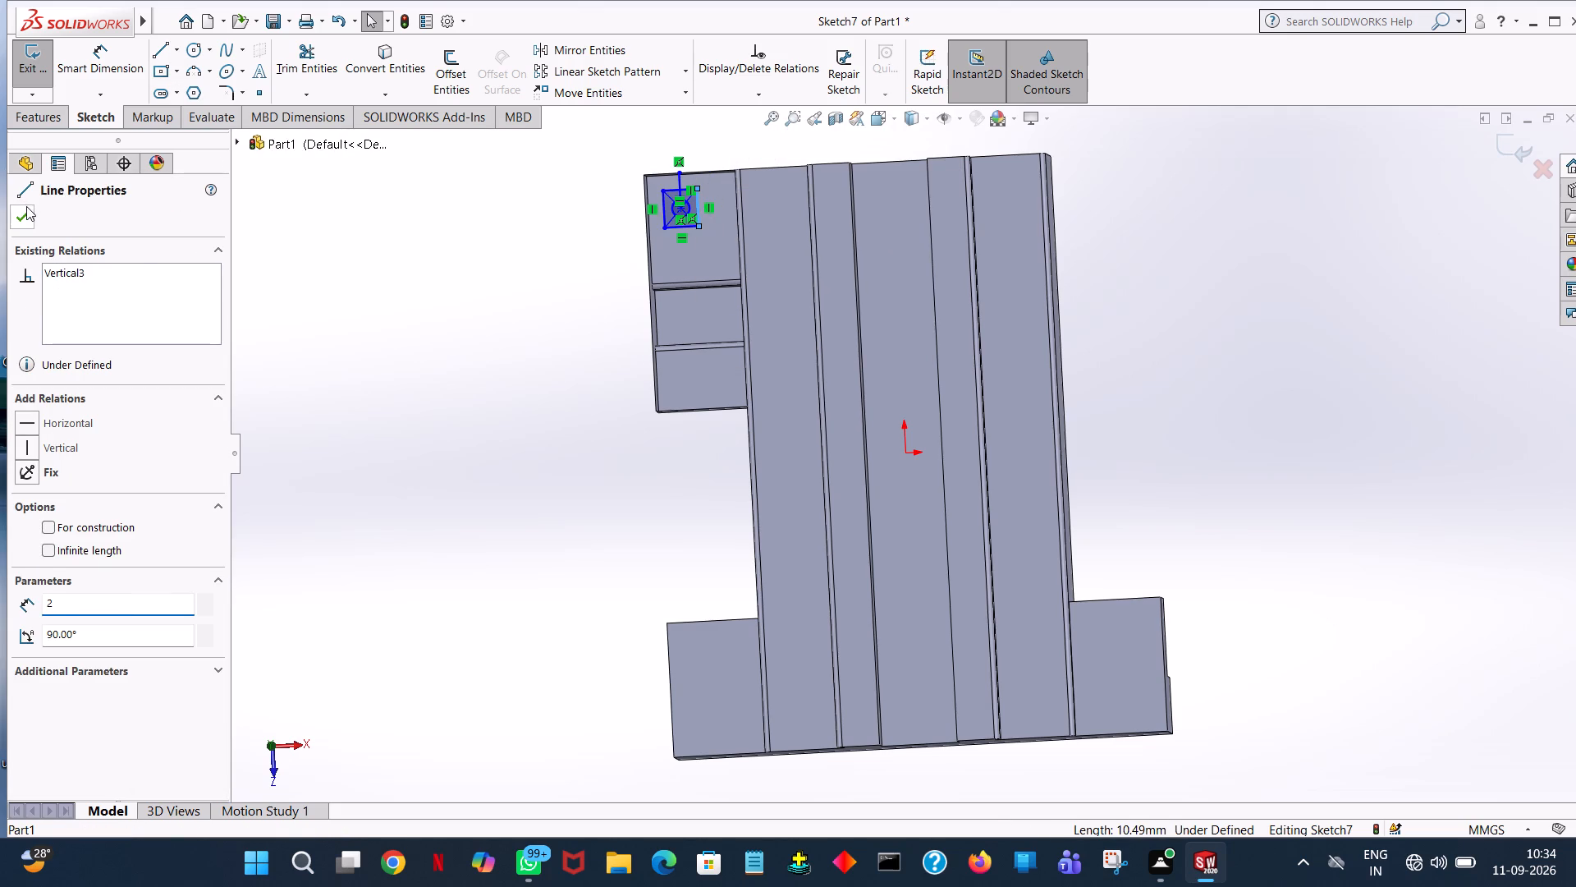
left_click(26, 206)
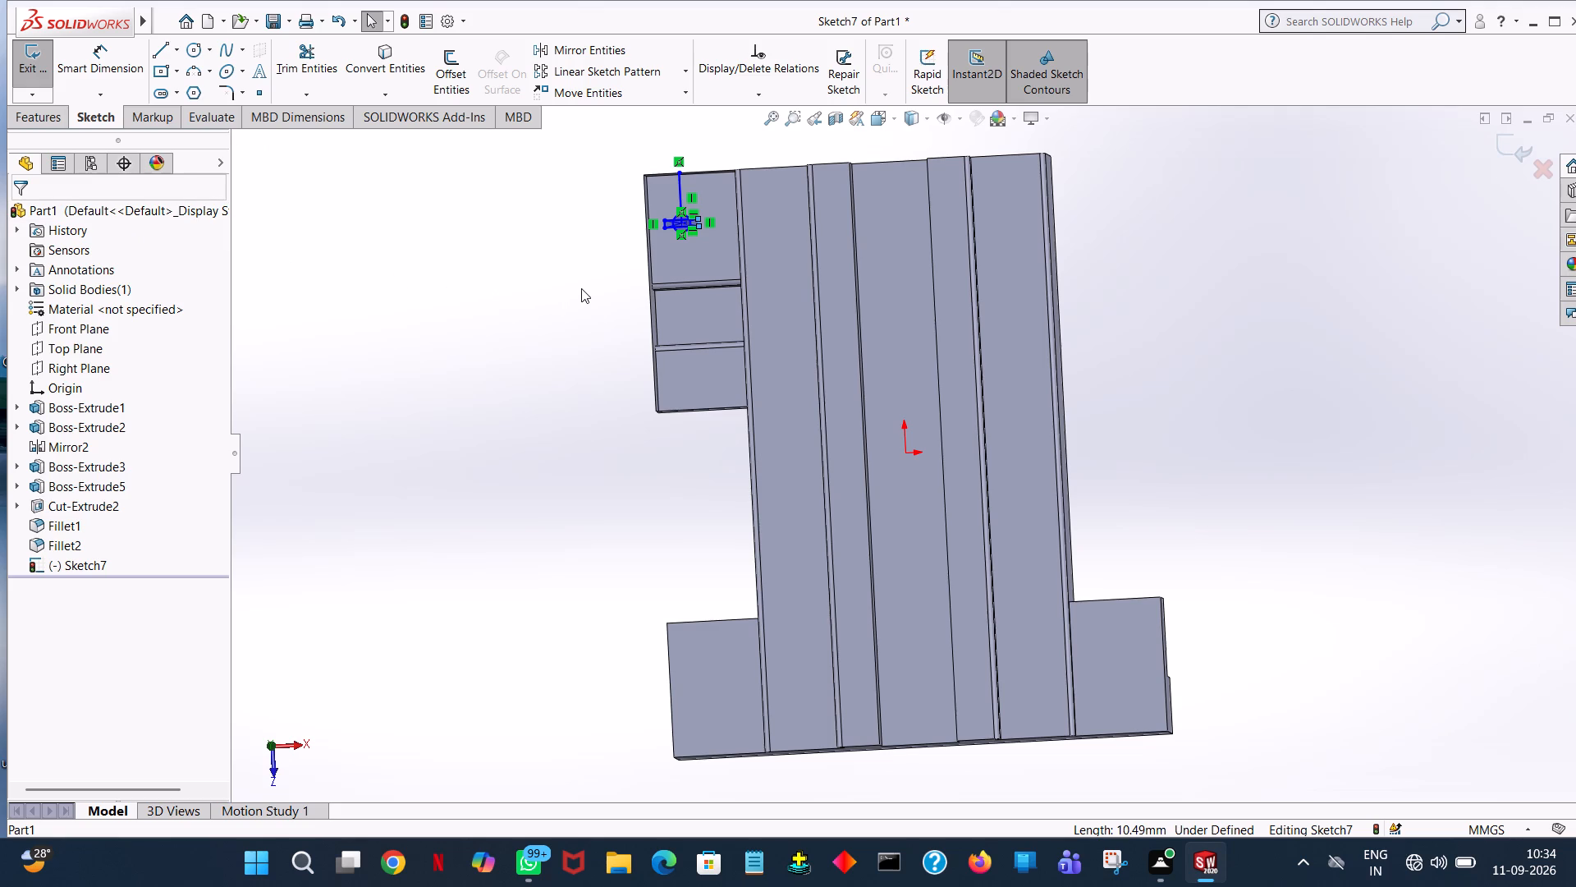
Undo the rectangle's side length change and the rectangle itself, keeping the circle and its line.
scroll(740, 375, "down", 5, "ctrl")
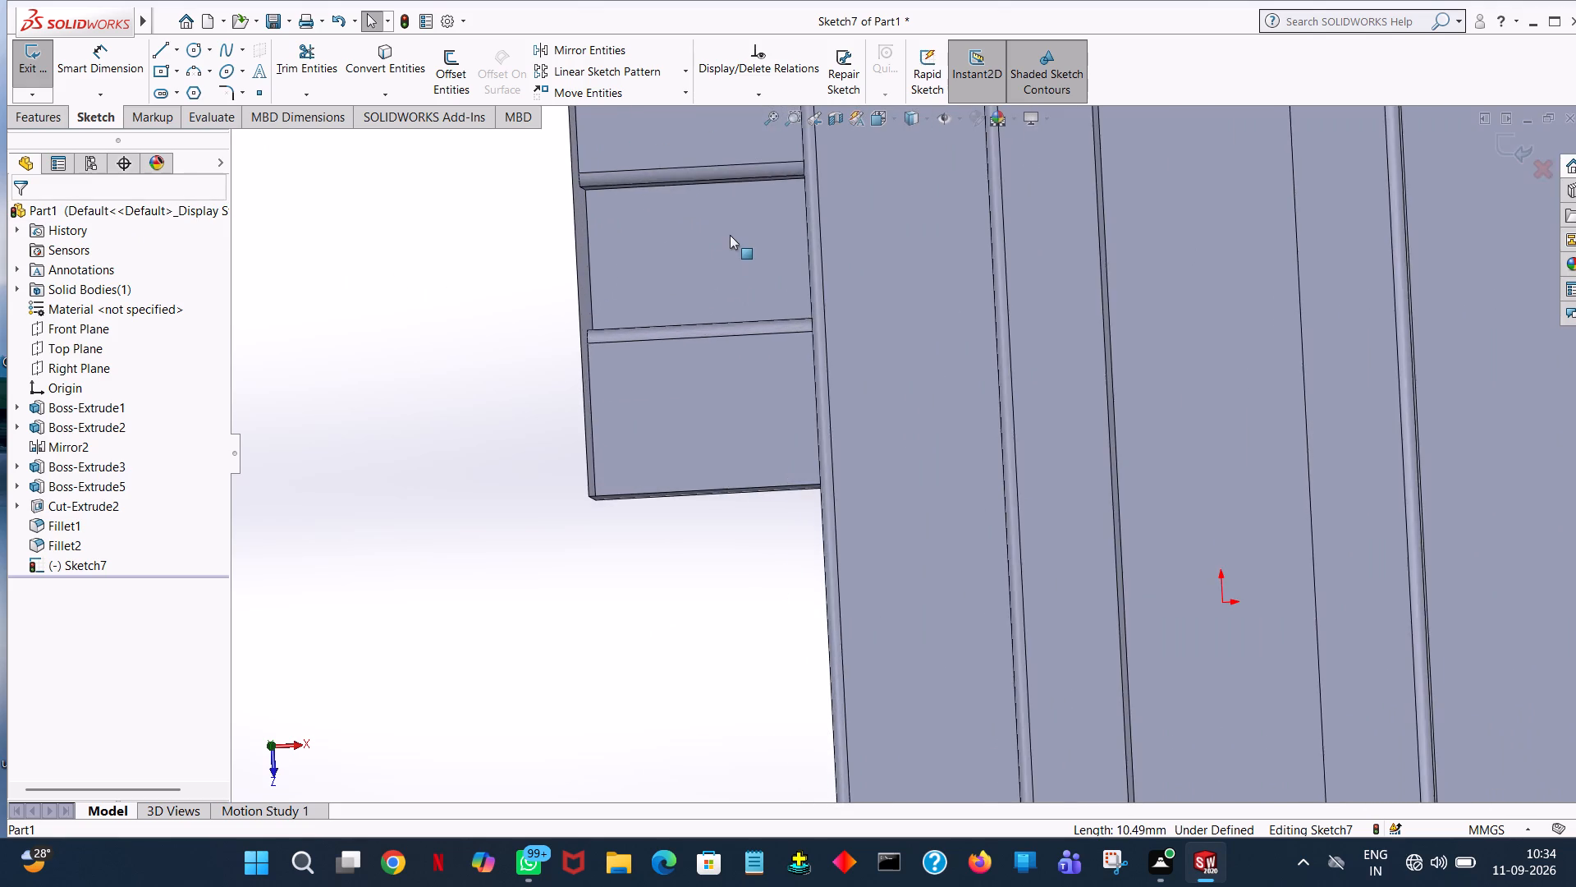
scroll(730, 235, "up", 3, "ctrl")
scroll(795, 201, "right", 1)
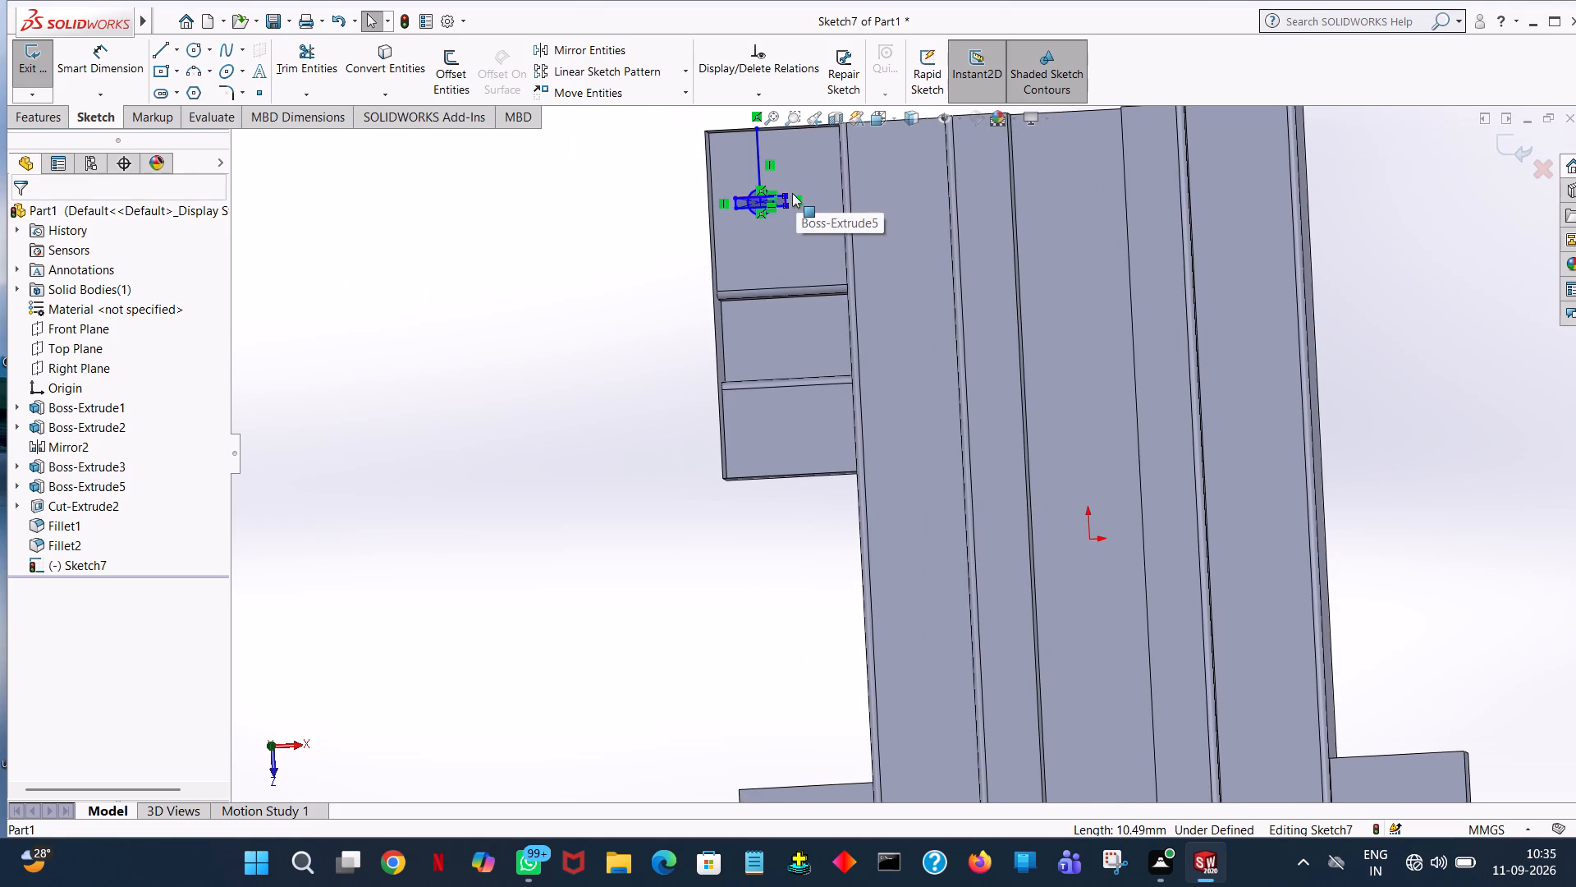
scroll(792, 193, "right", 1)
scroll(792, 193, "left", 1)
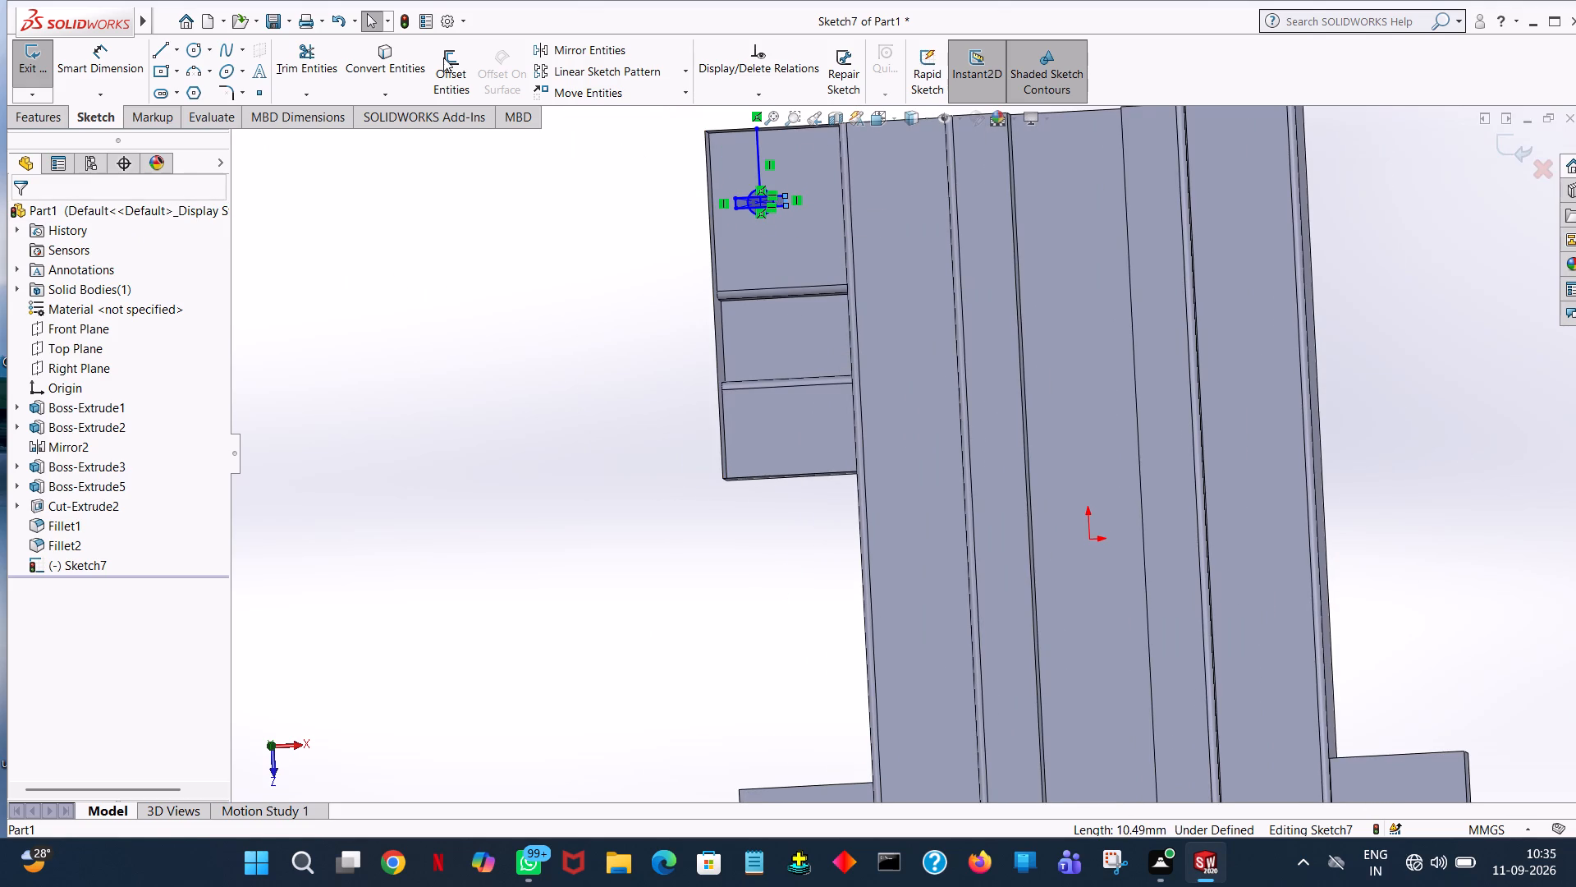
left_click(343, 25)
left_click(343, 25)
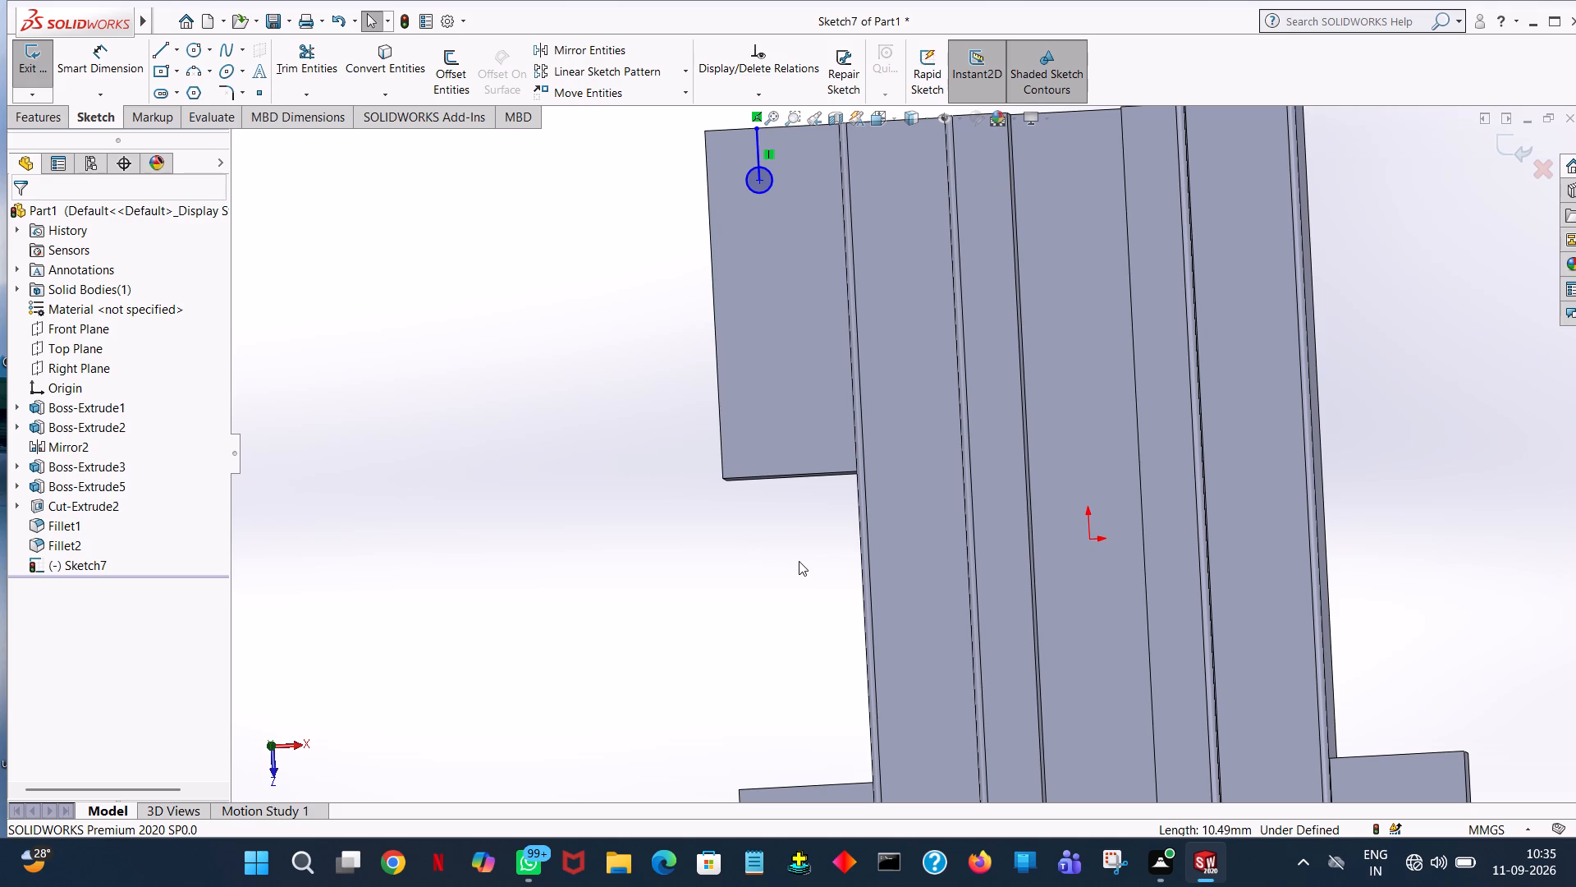
Draw a center rectangle about 12.4 mm by 7.3 mm around the circle, centred on the circle's centre.
left_click(155, 71)
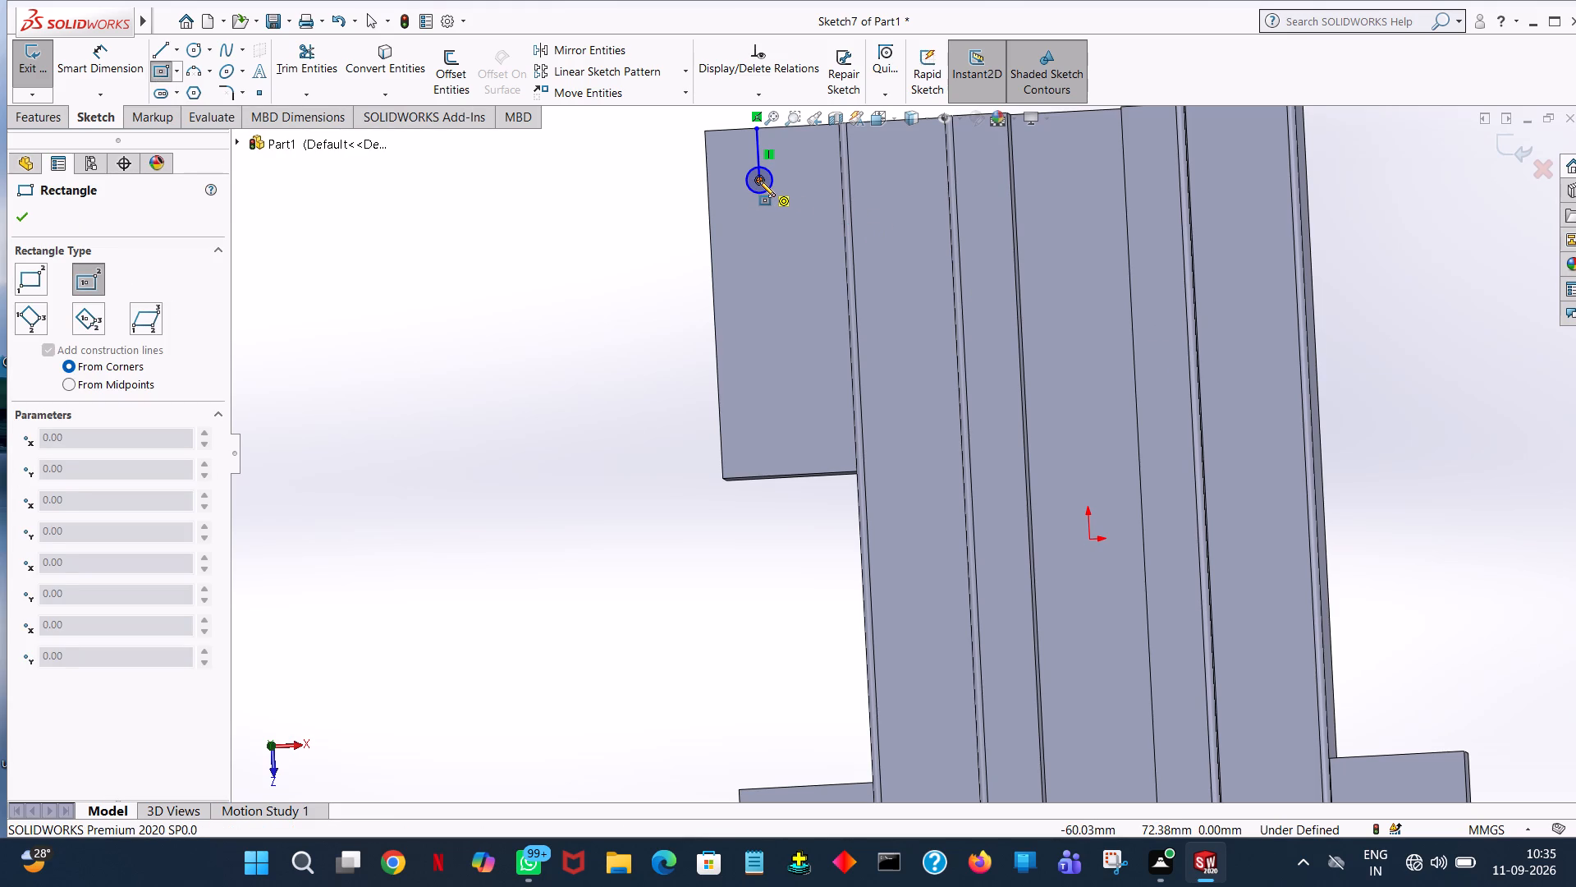
left_click(759, 181)
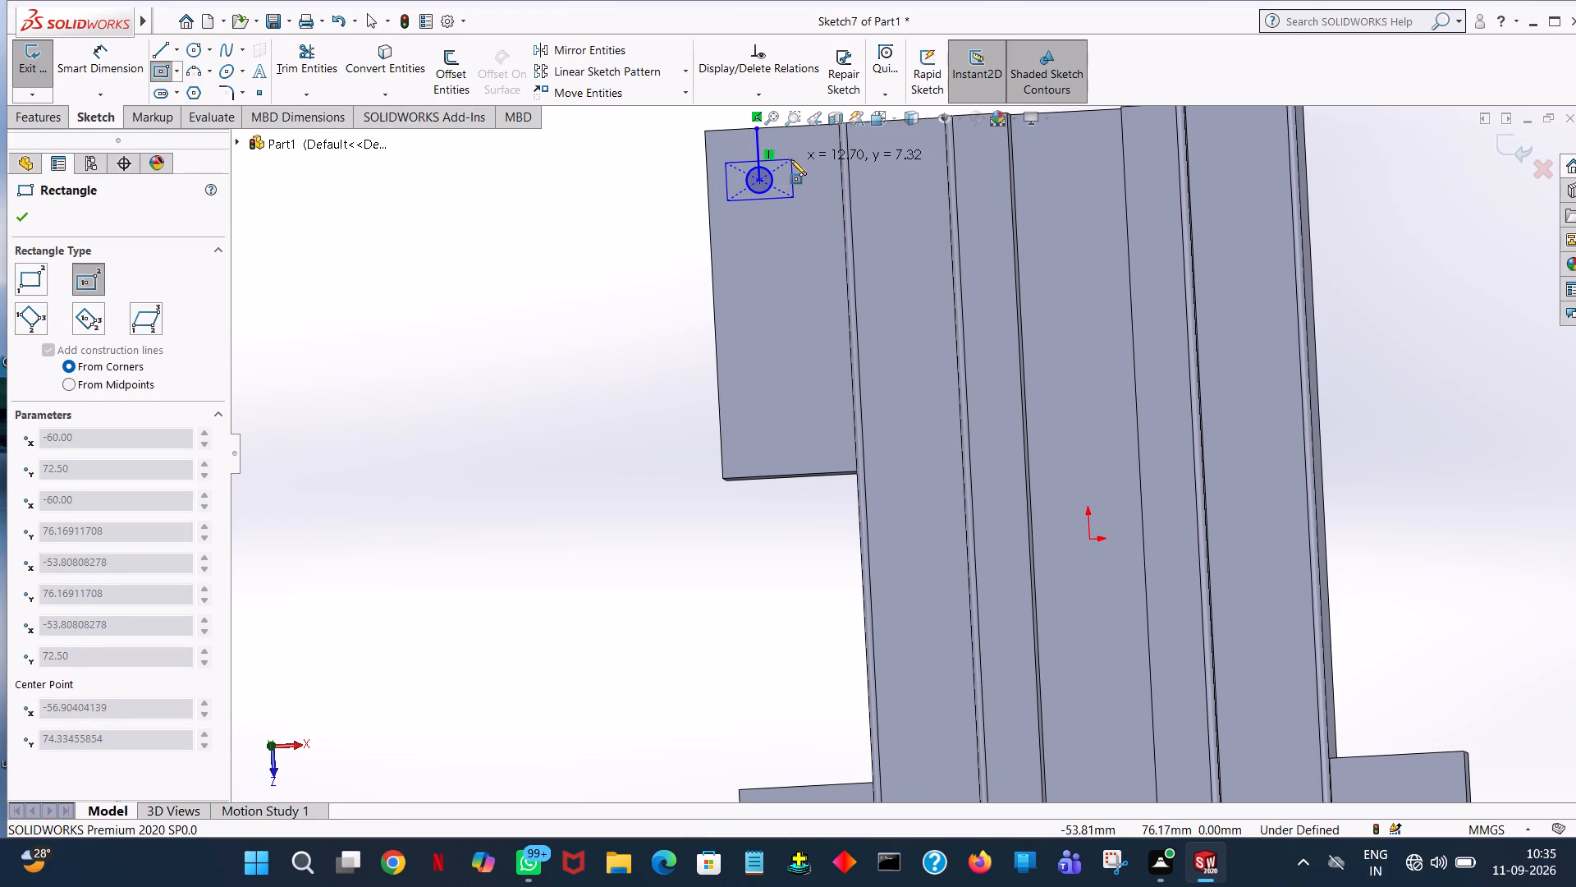
left_click(790, 159)
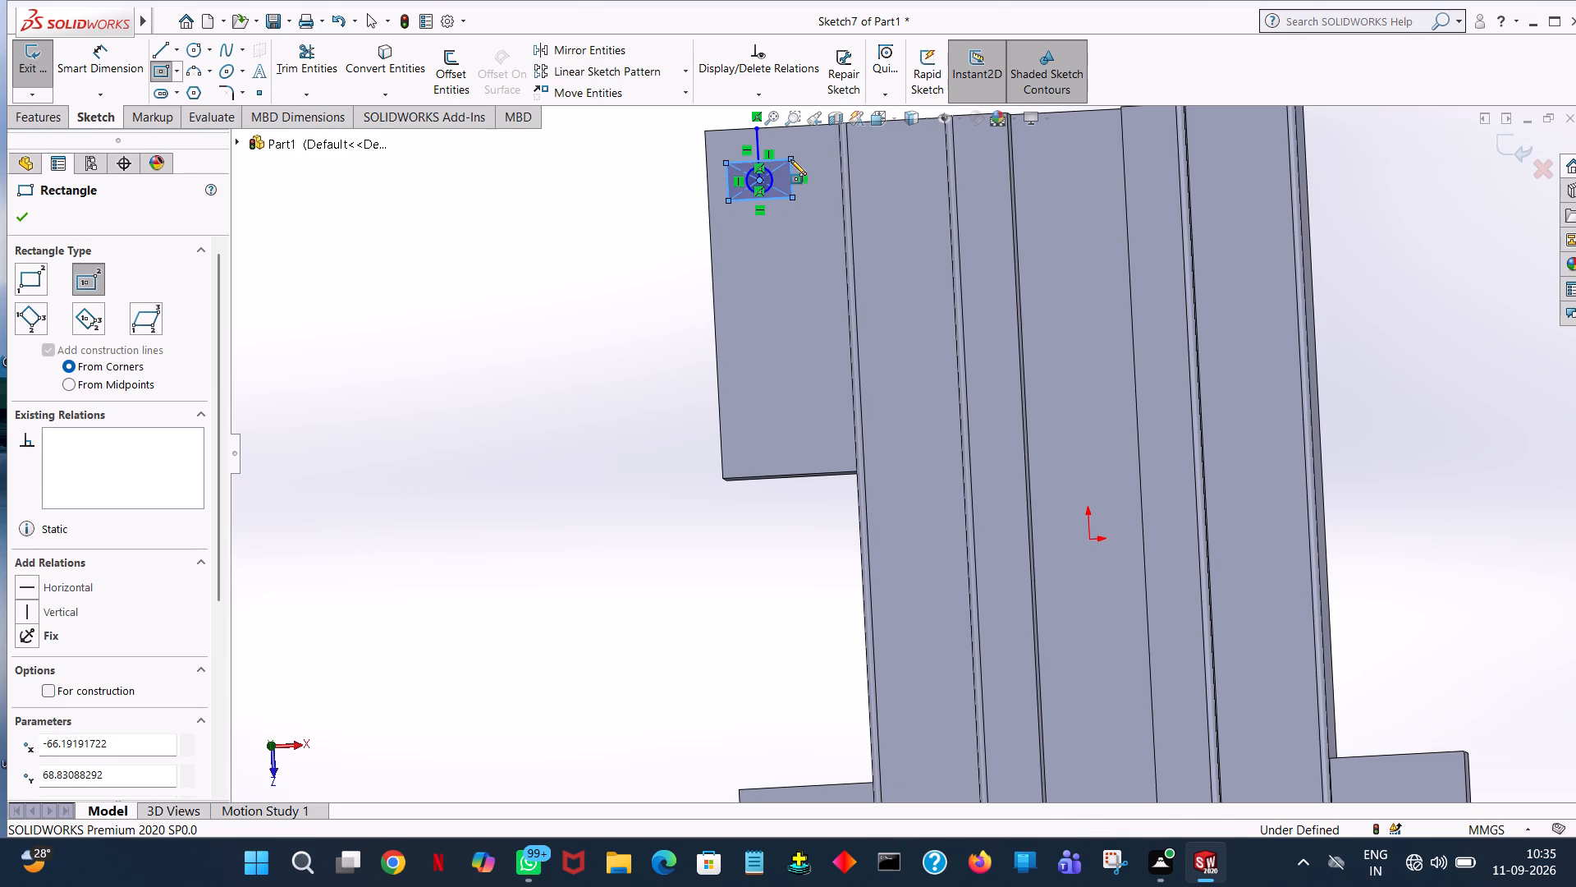
left_click(23, 216)
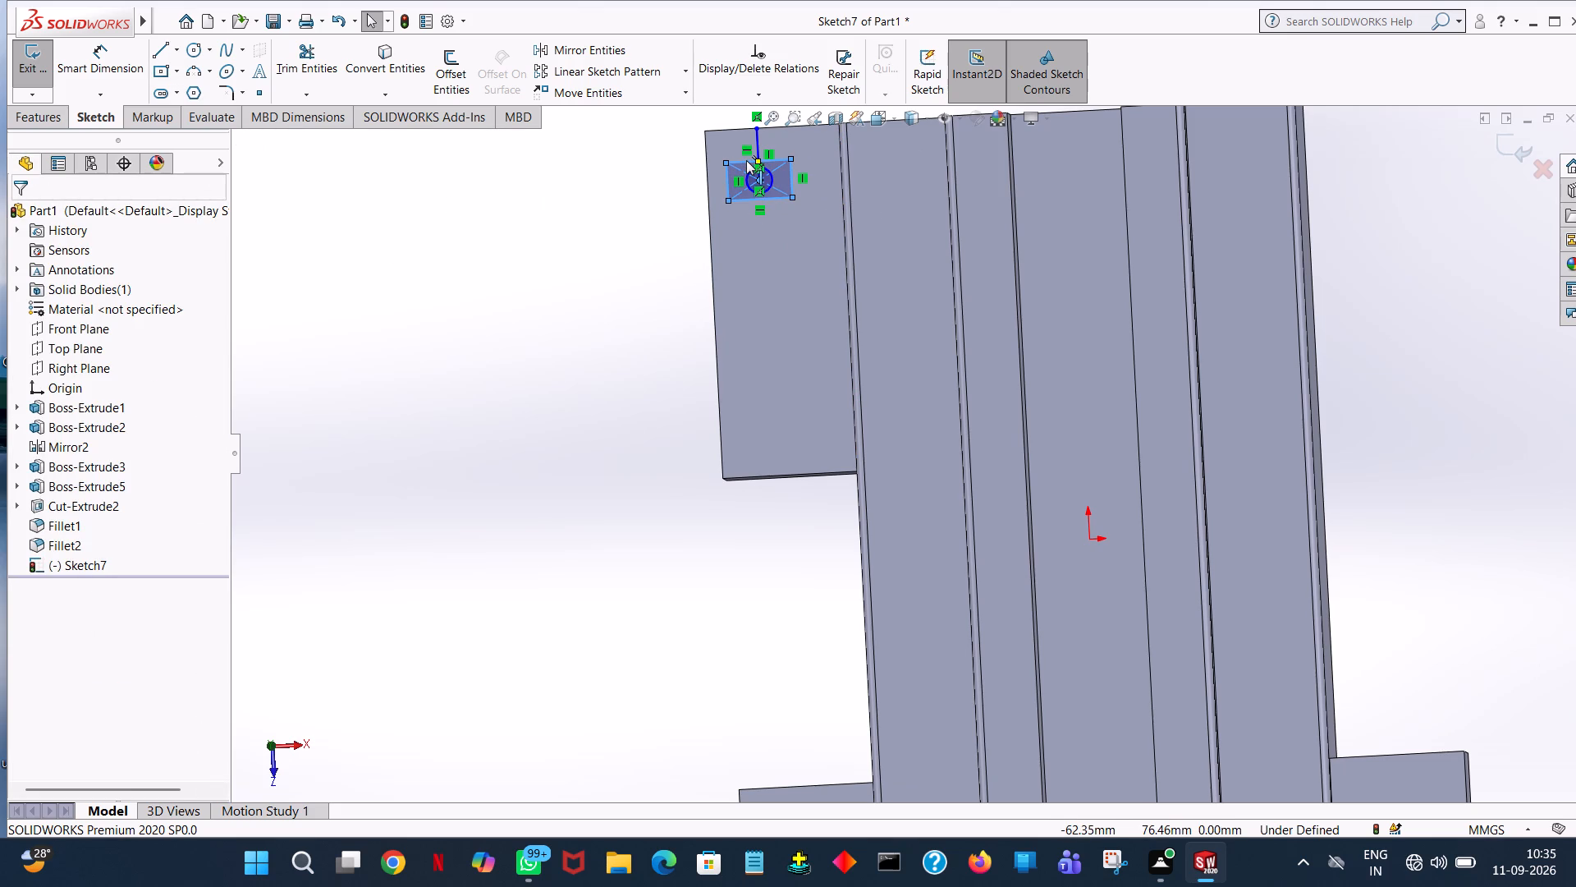
Set the length of the rectangle's horizontal side farther from the rear edge to 12 mm.
left_click(761, 213)
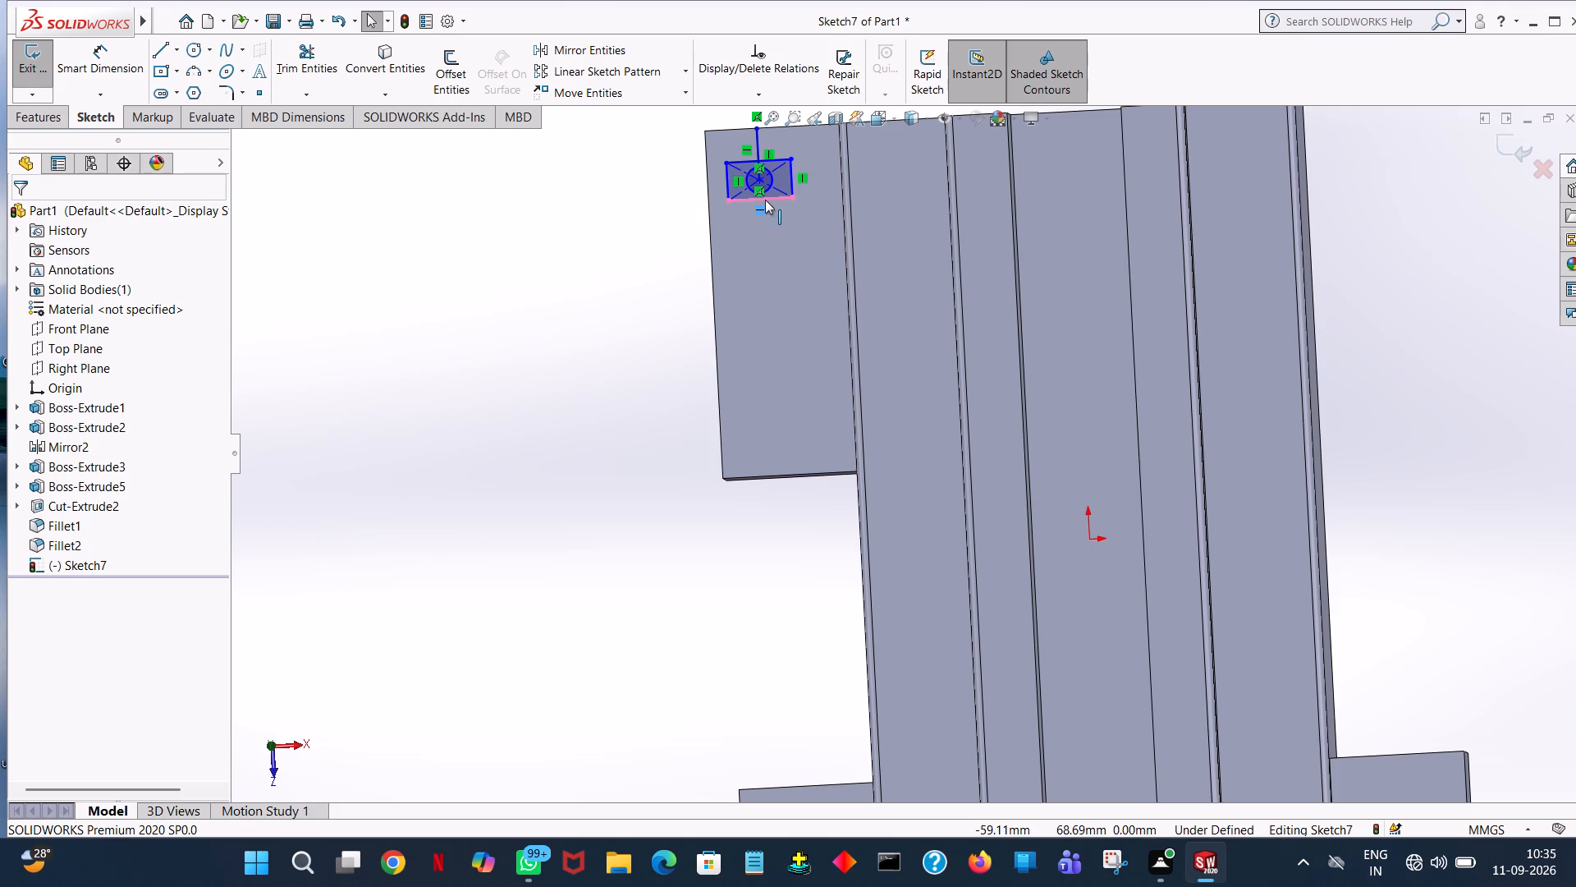
left_click(765, 200)
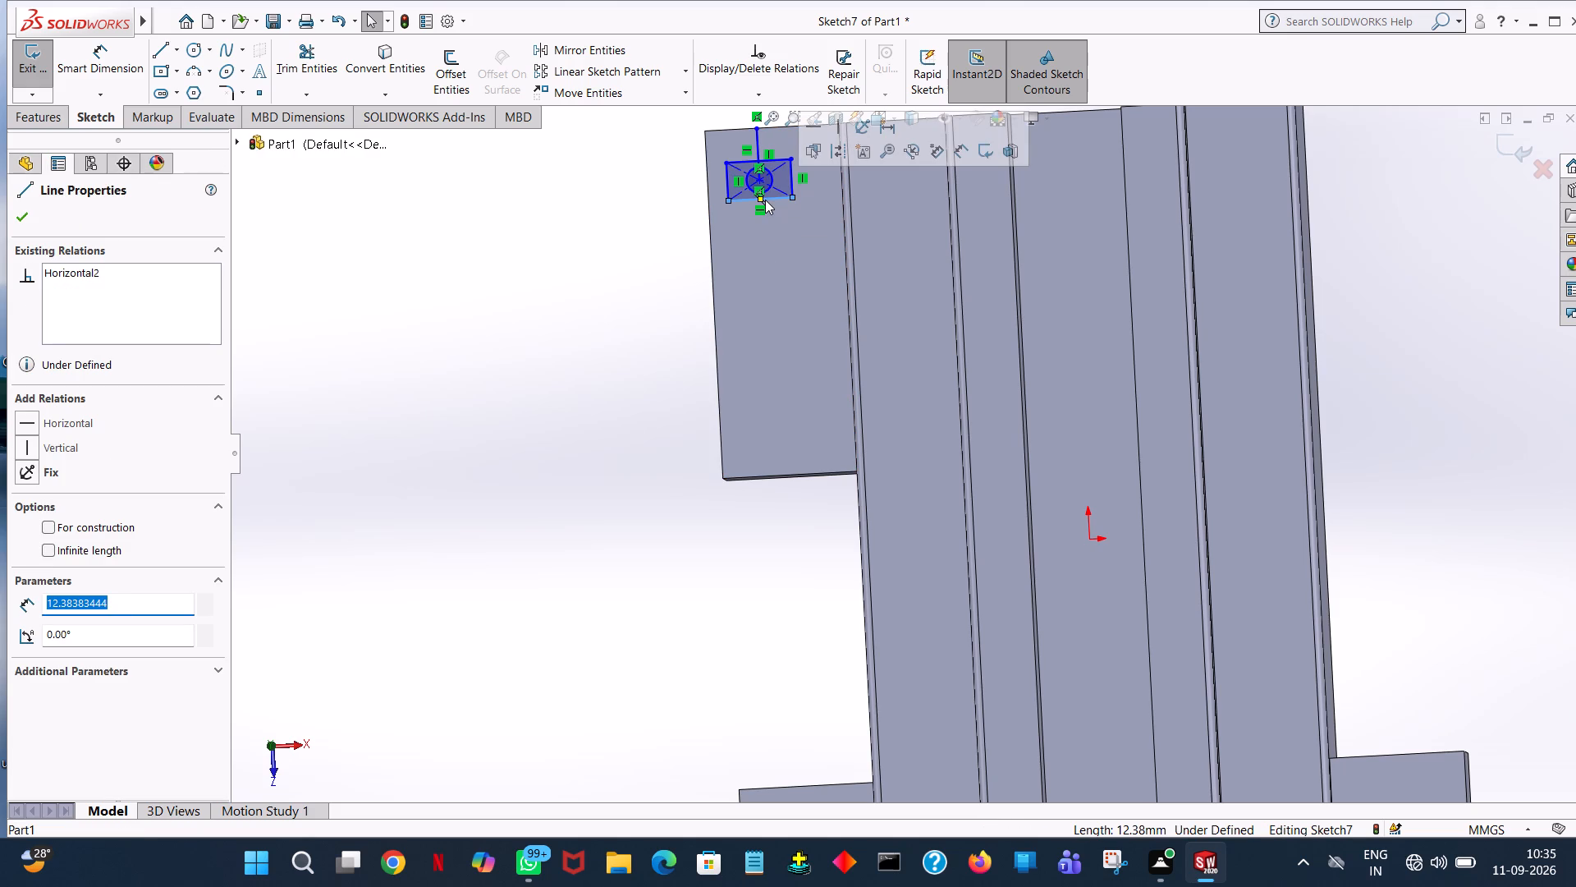
type("12")
key("Return")
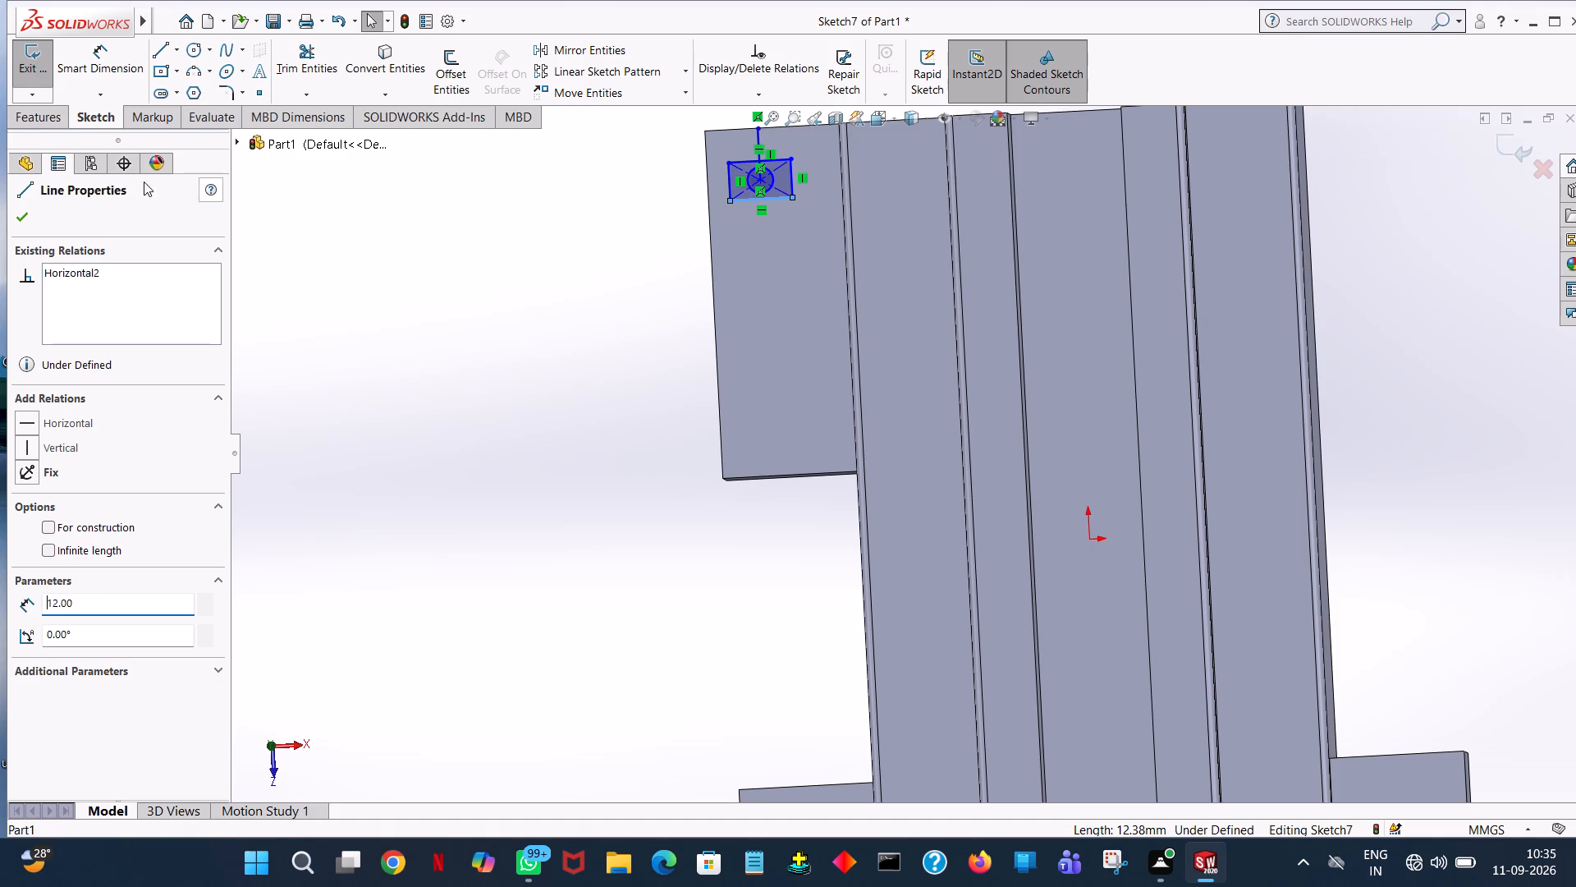
left_click(30, 212)
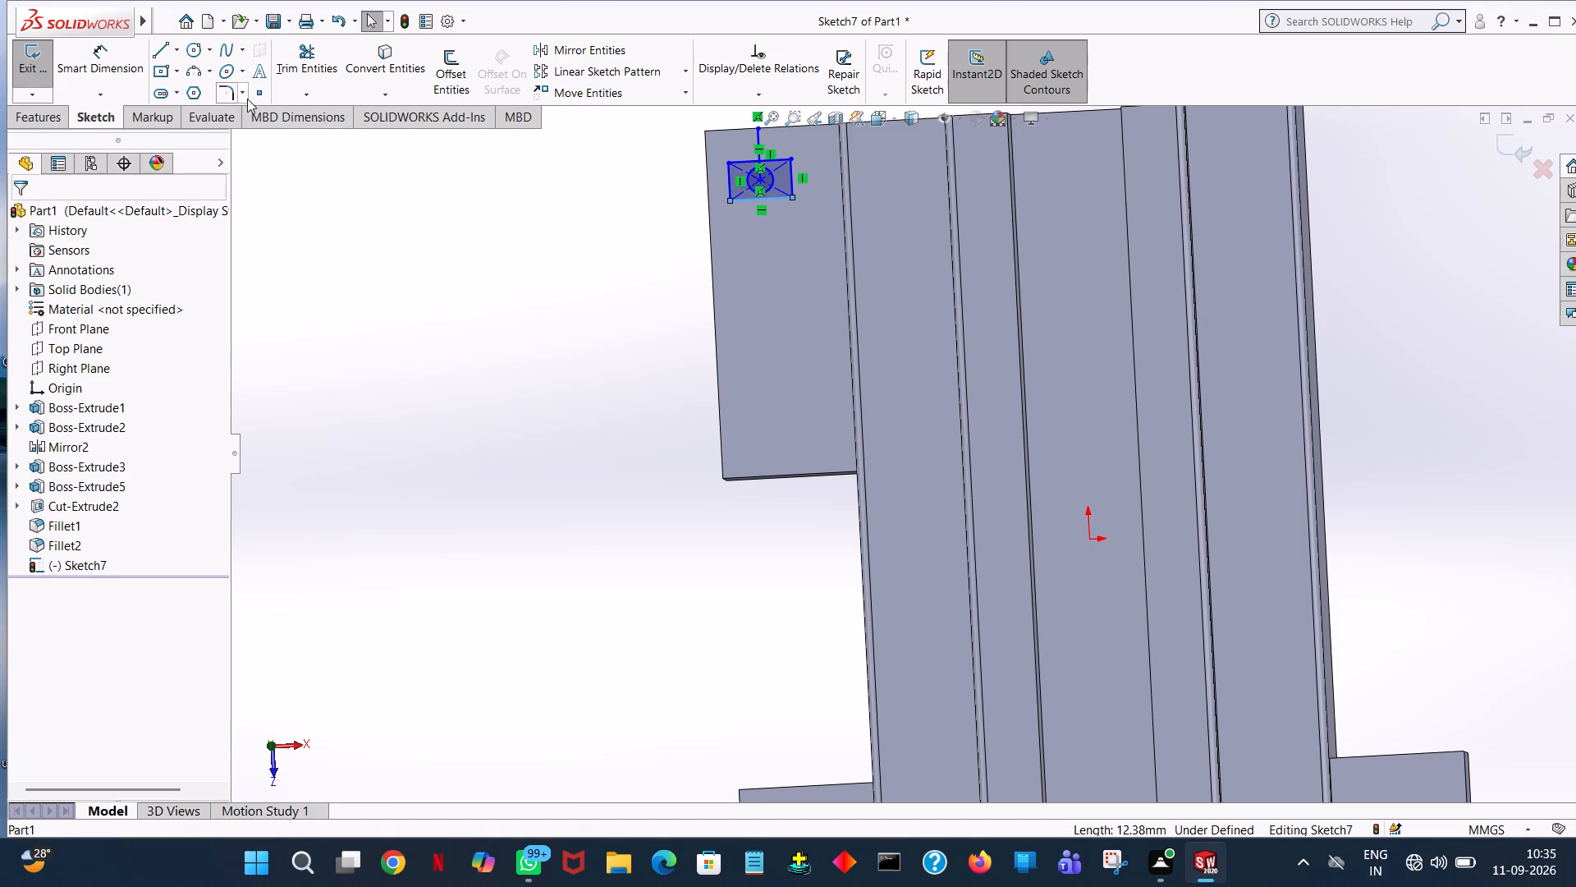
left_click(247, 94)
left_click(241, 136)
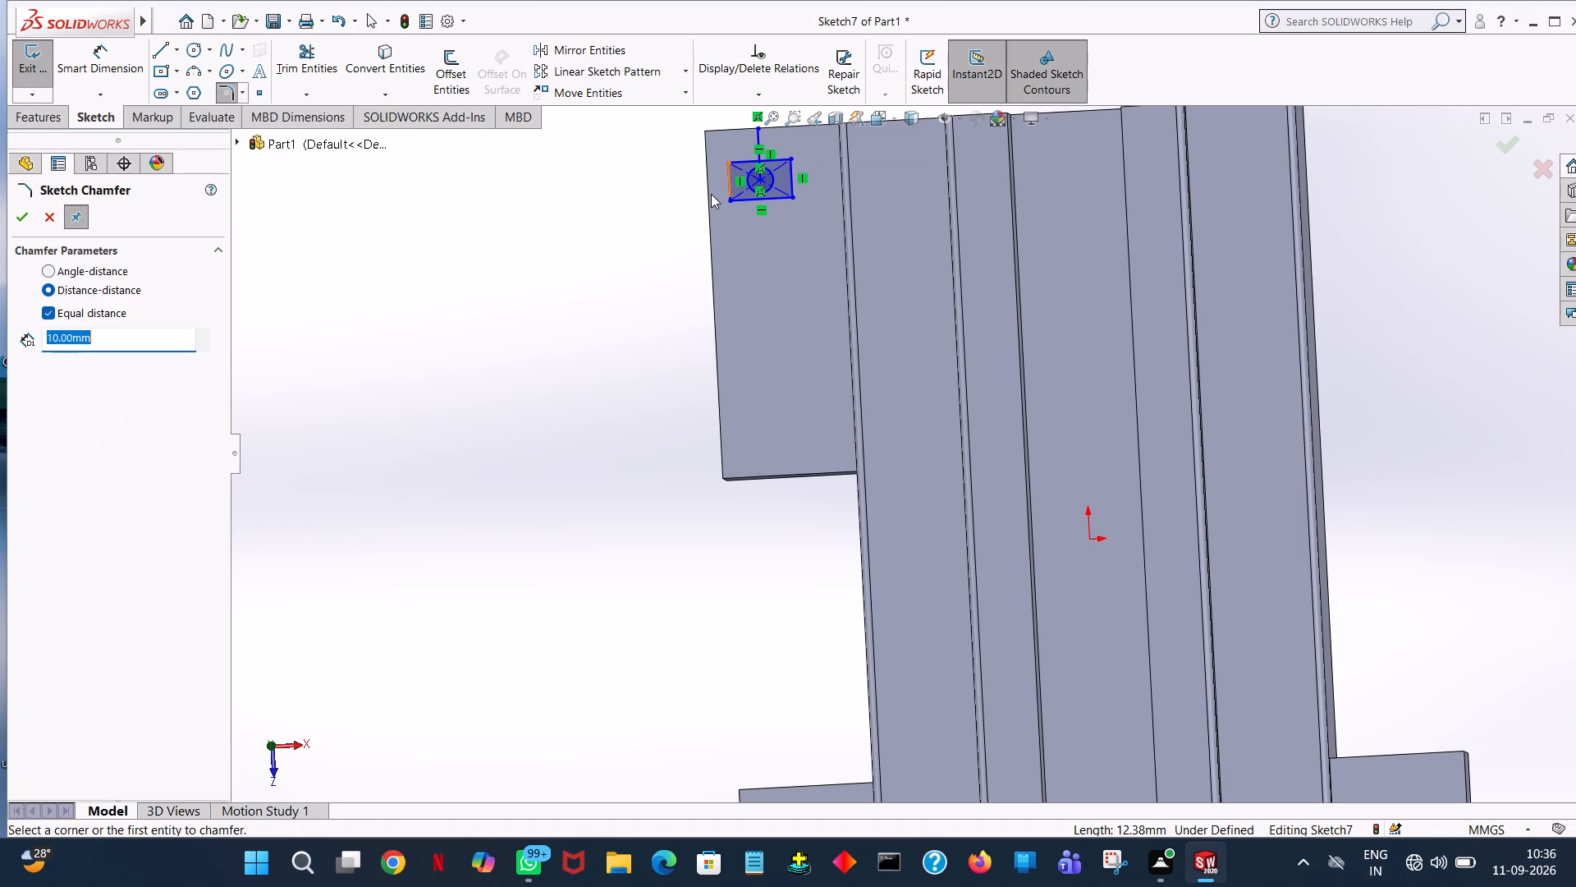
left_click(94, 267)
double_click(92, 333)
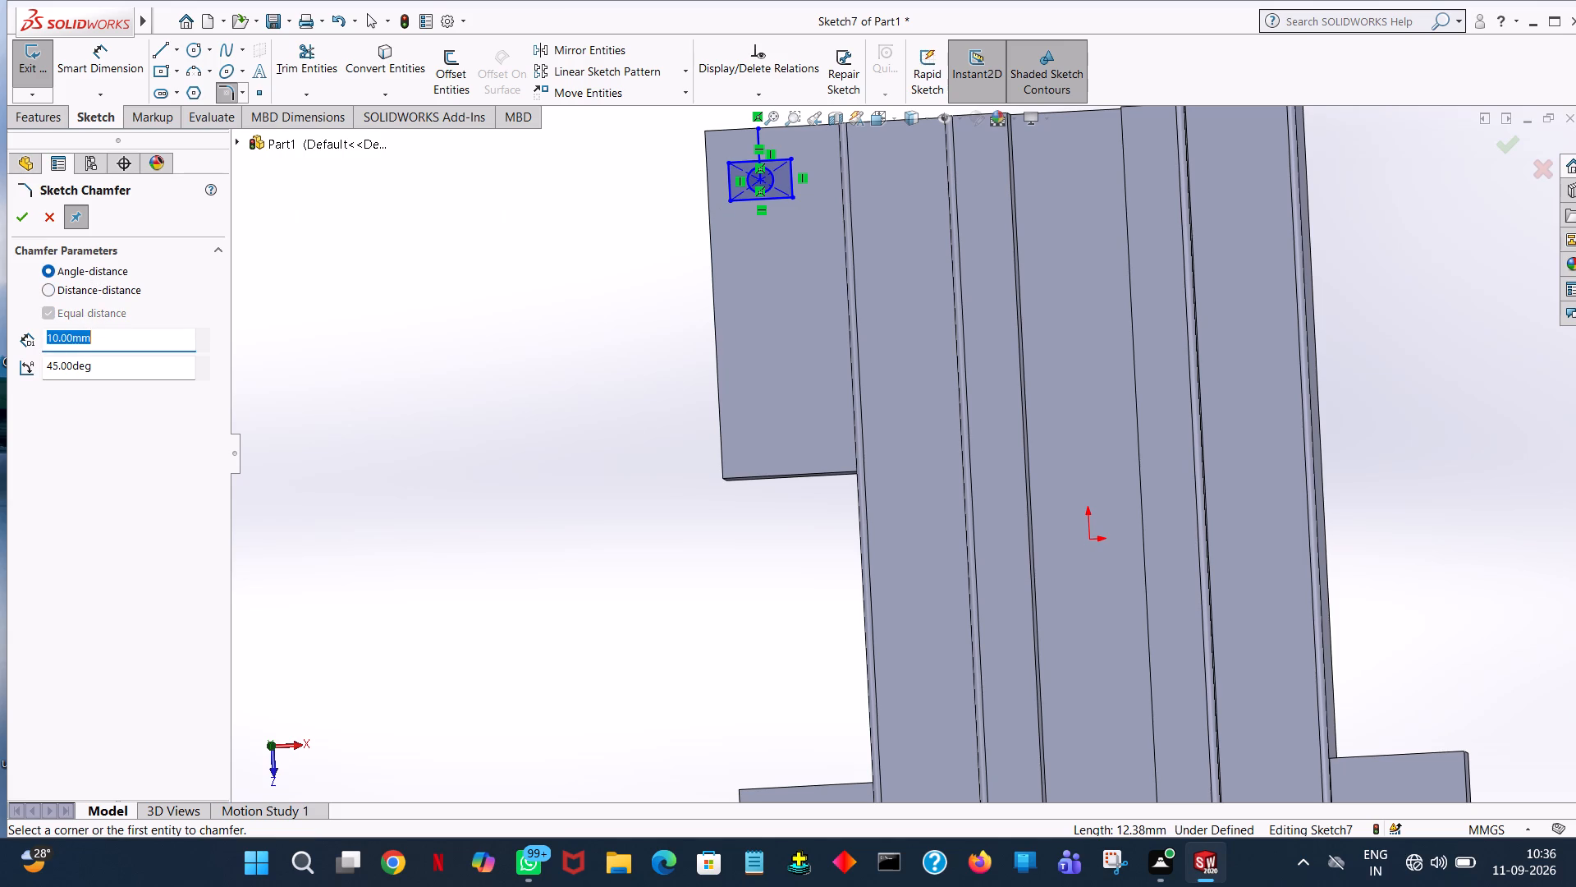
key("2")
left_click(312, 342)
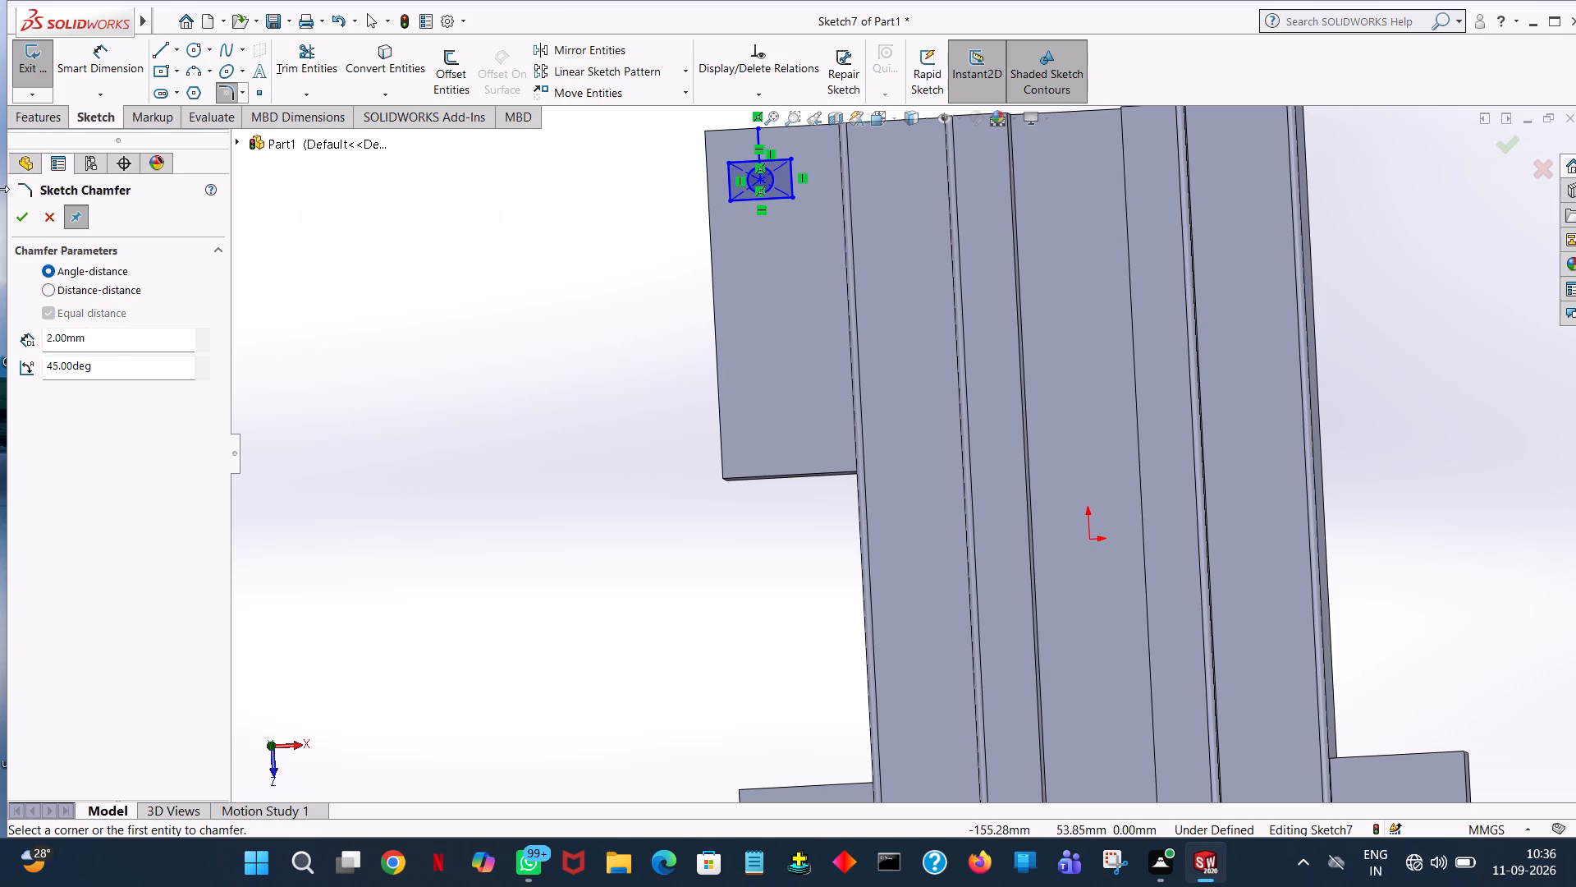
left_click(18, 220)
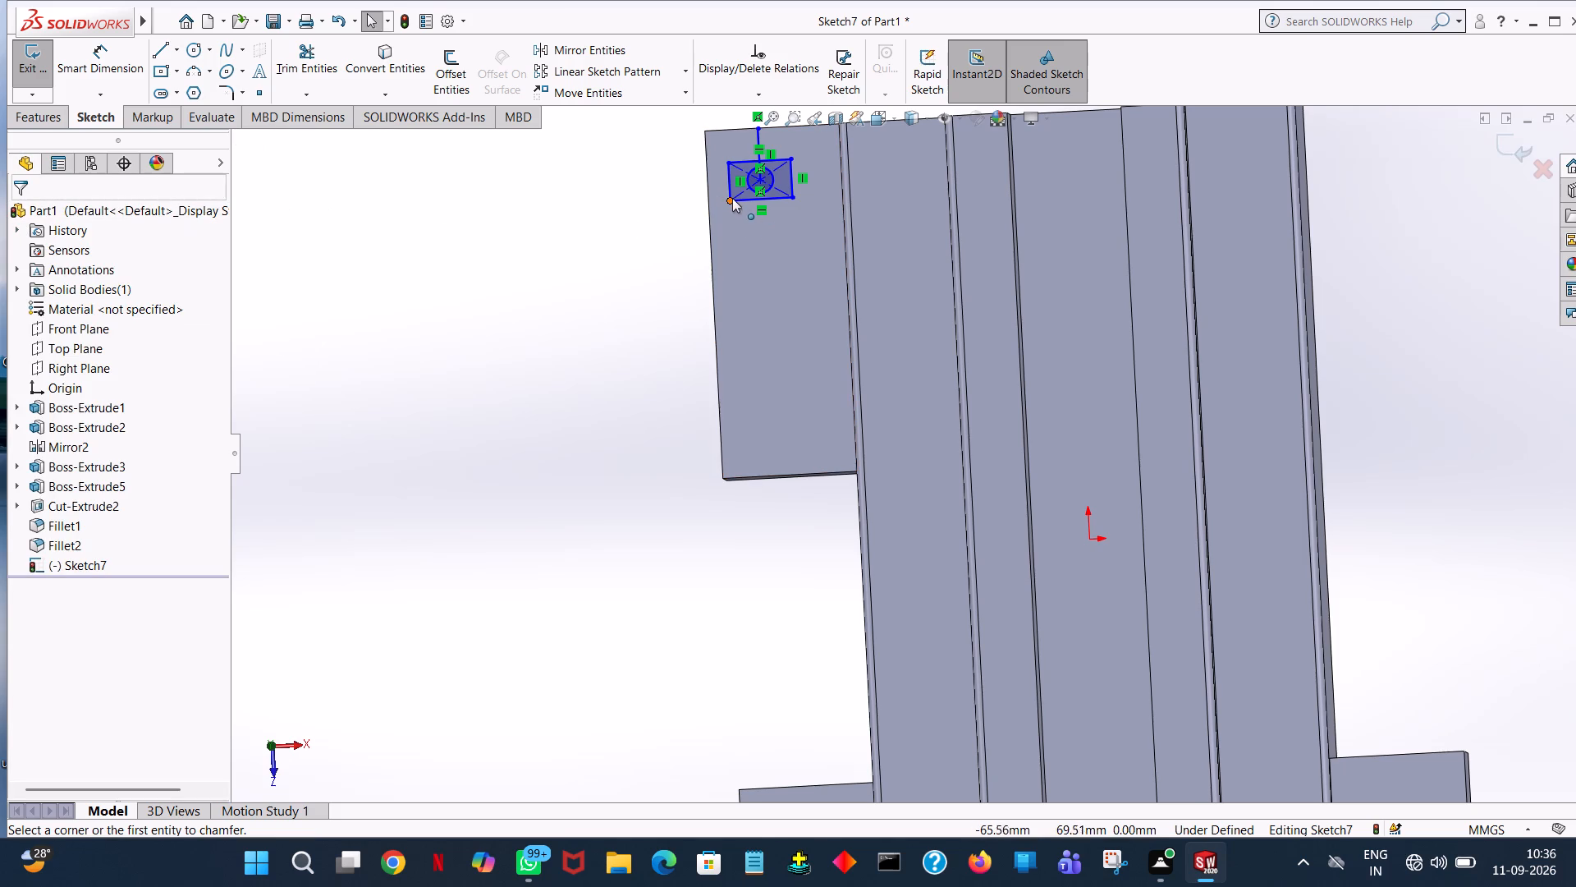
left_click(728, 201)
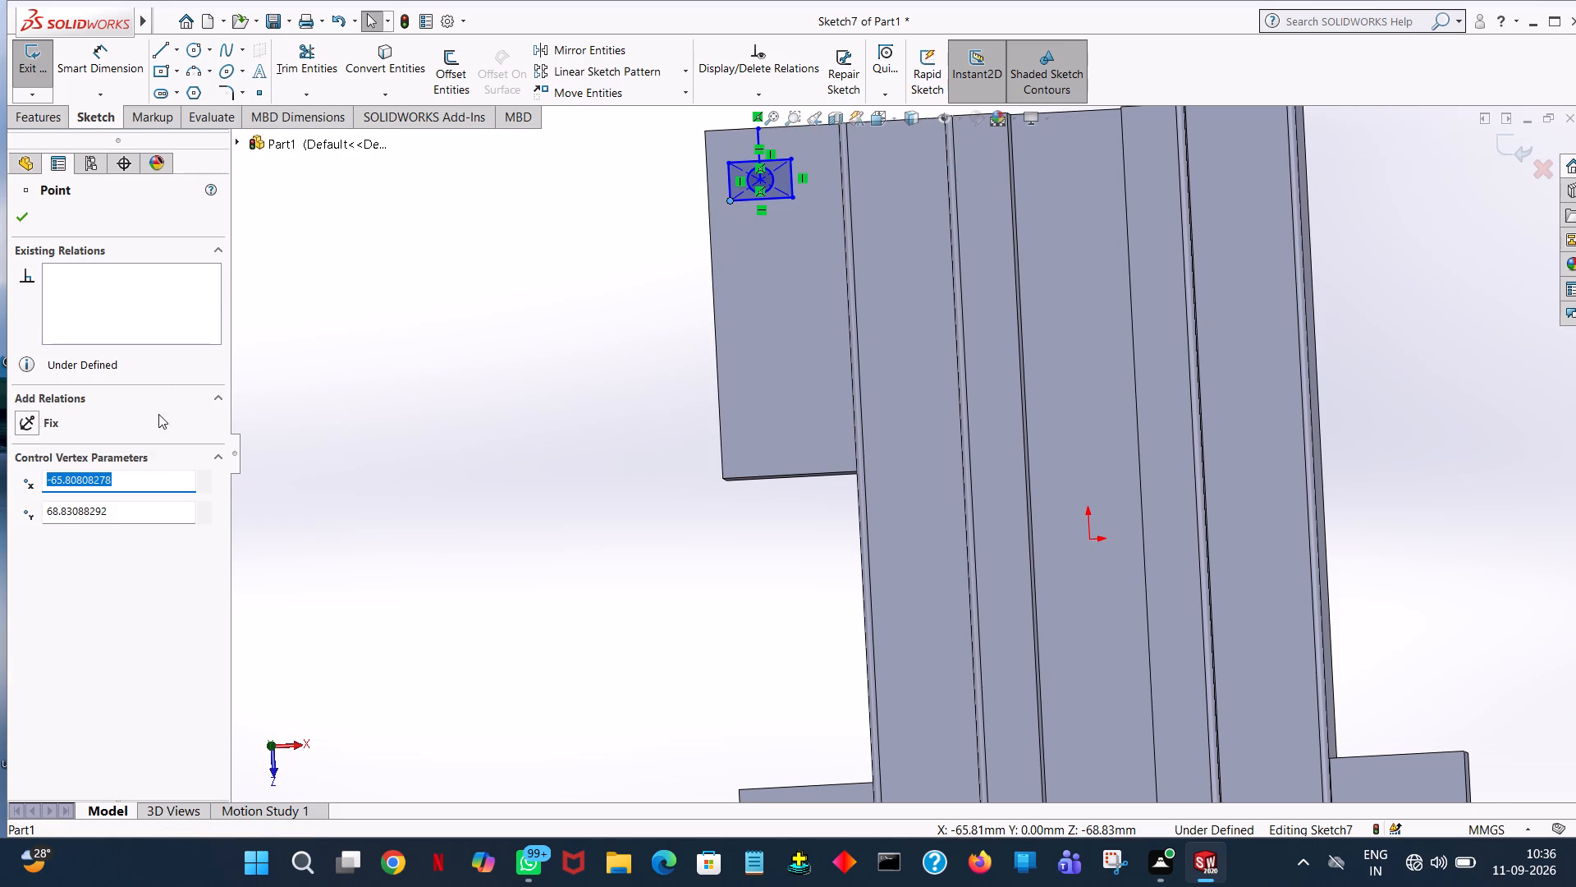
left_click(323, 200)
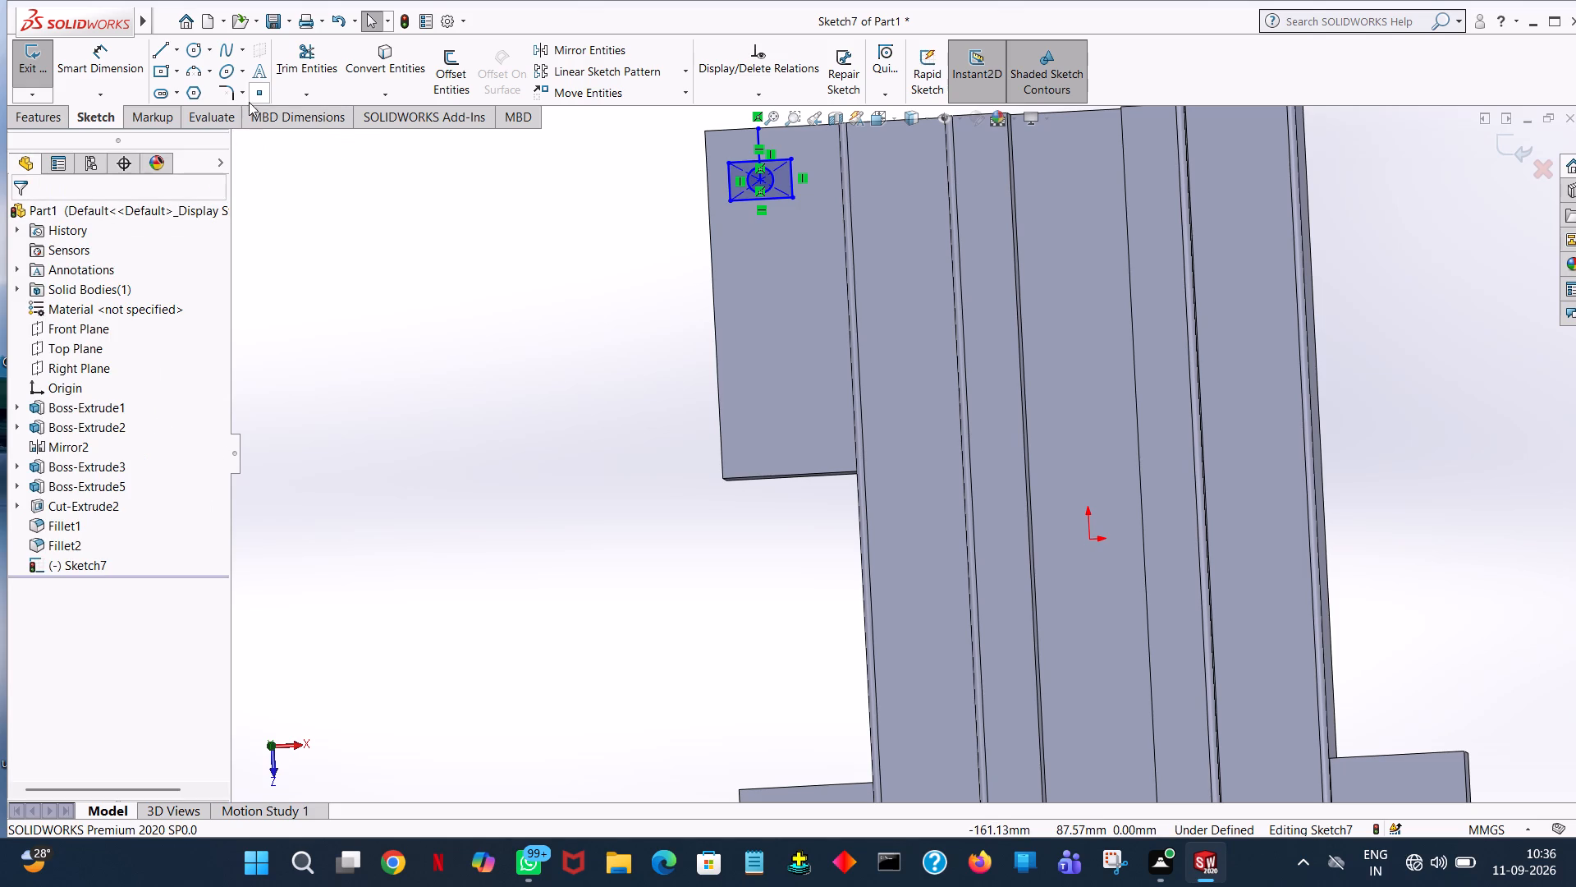
Chamfer the rectangle's corner nearest the slide body and farther from the rear edge, using angle-distance with 2 mm at 45 degrees.
left_click(246, 95)
left_click(235, 133)
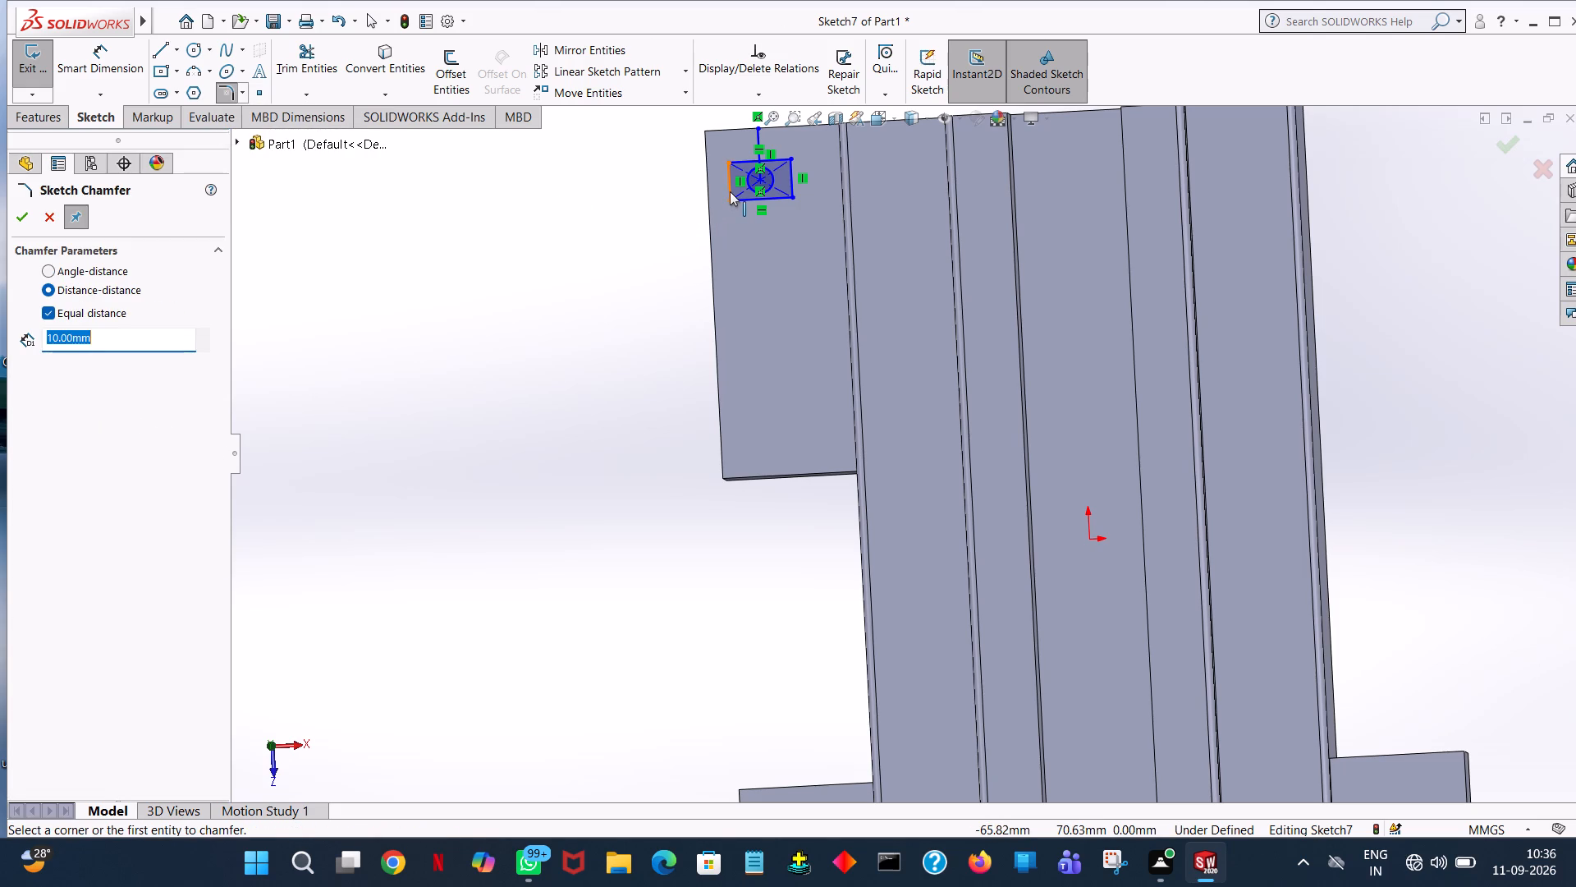
left_click(72, 273)
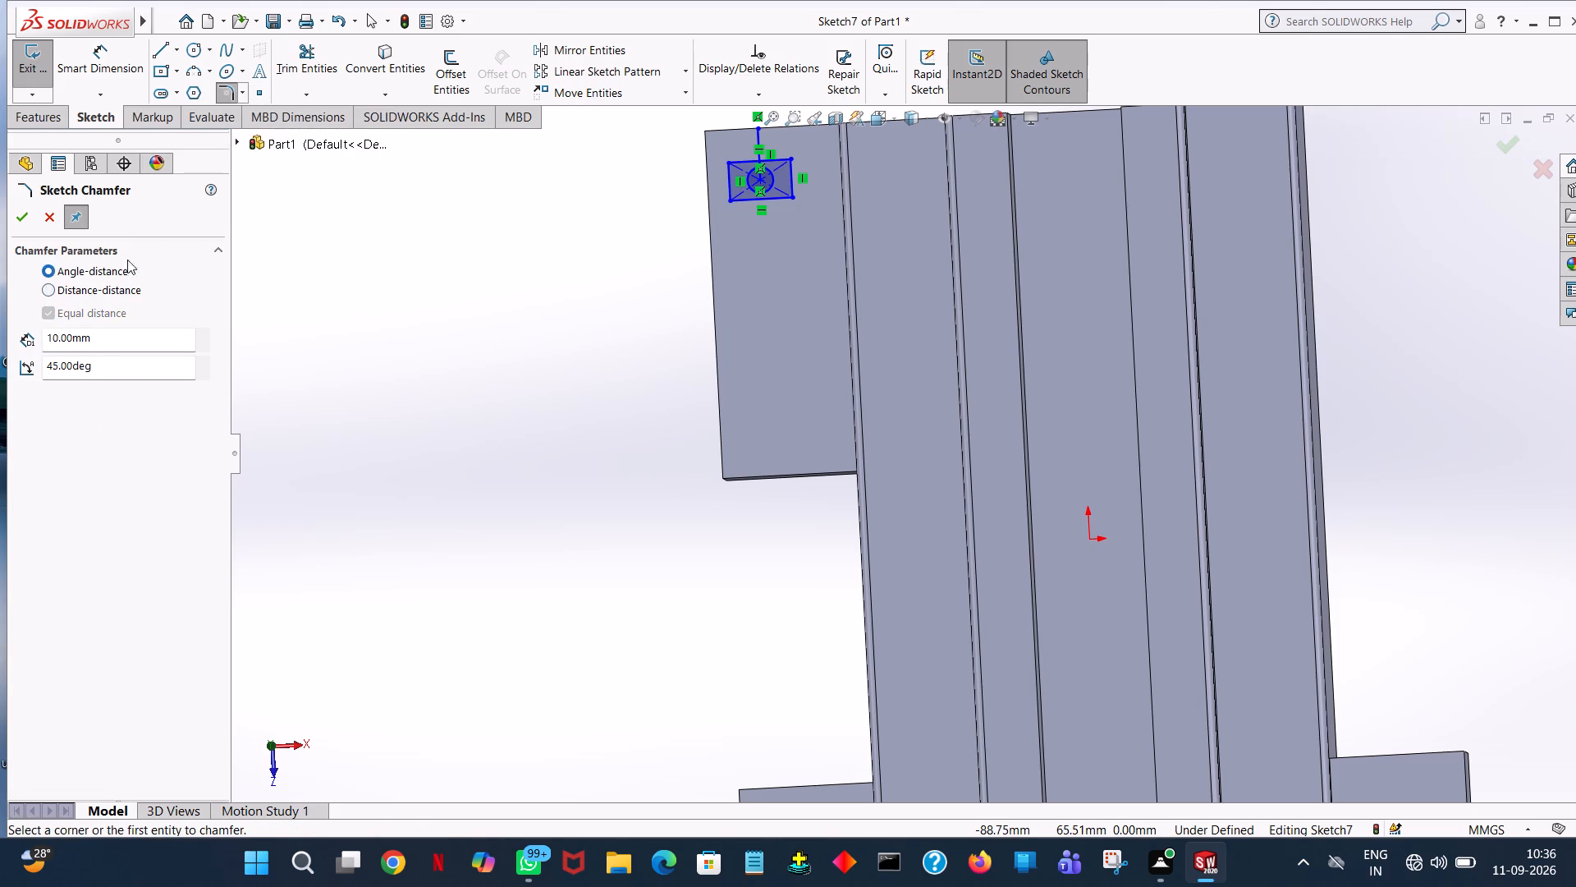
left_click(727, 184)
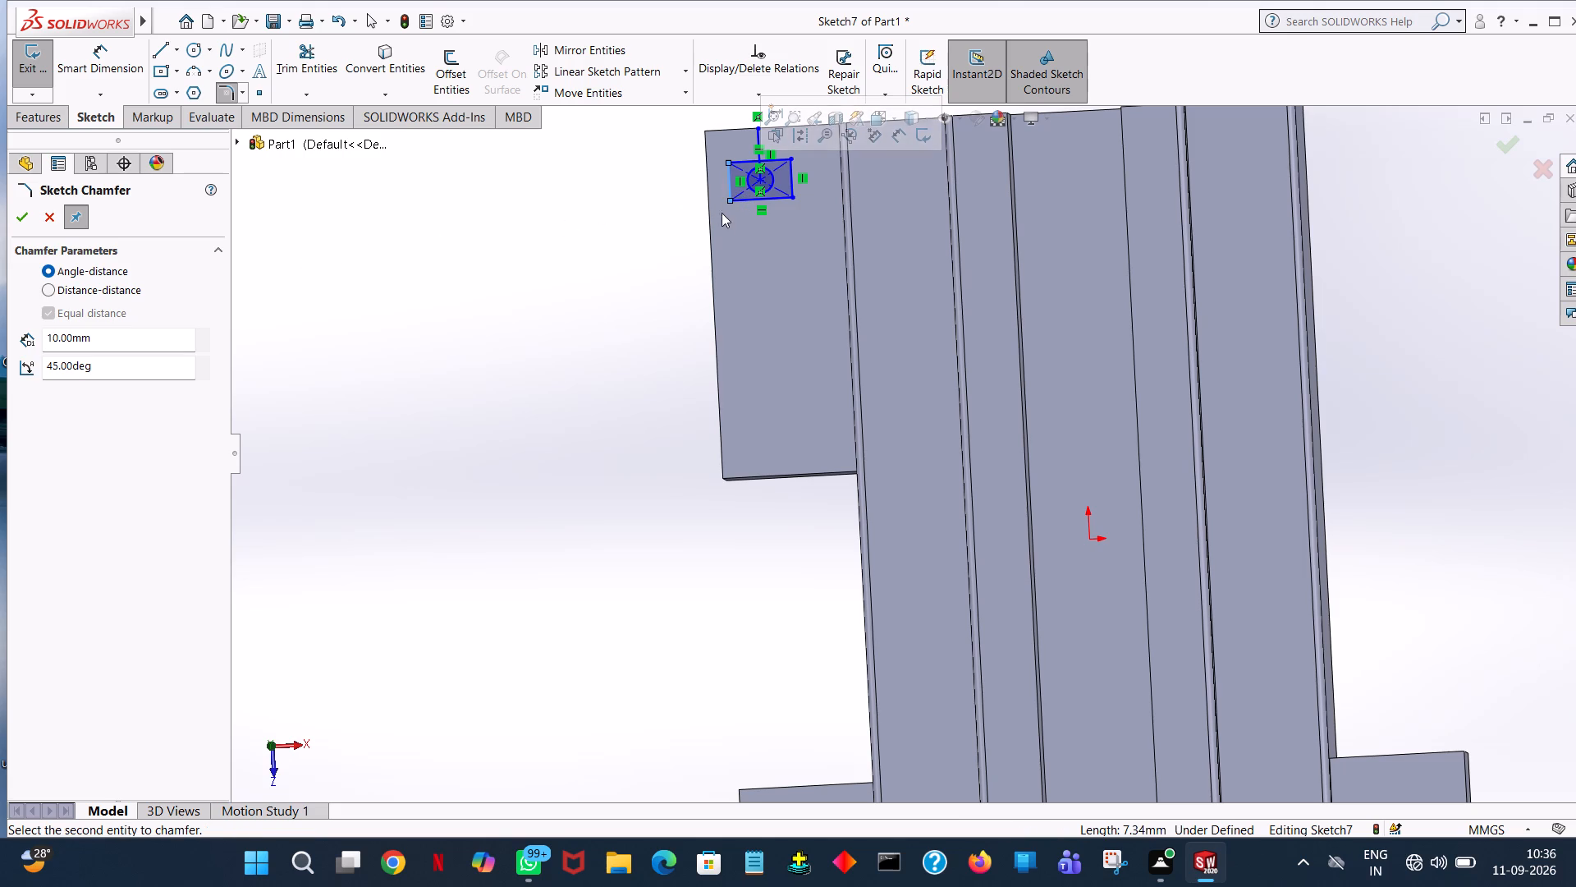
left_click(747, 201)
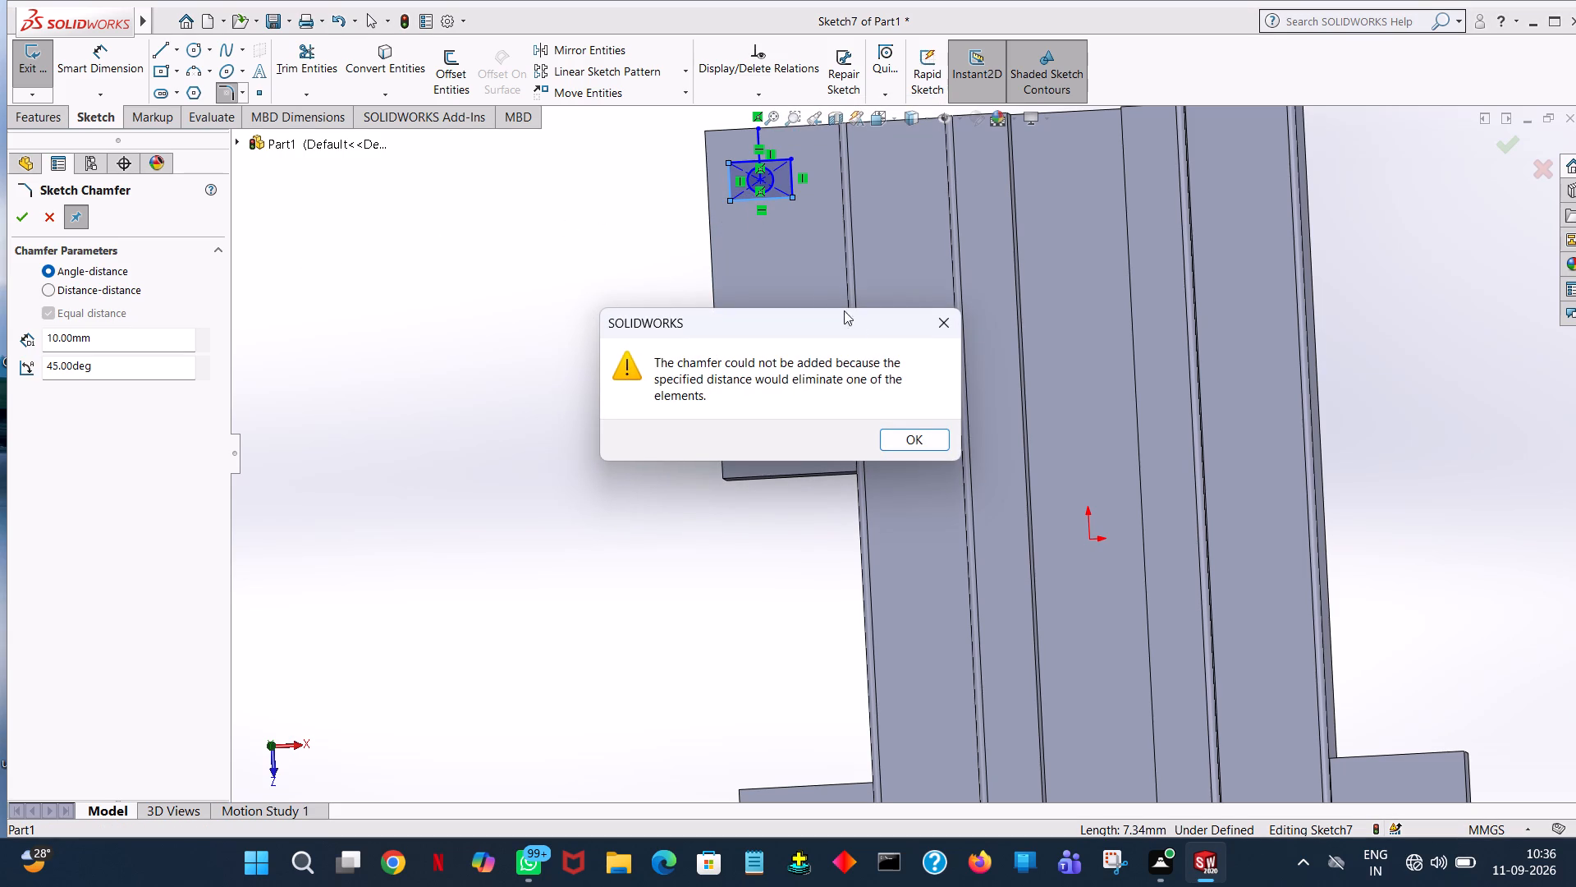
left_click(917, 438)
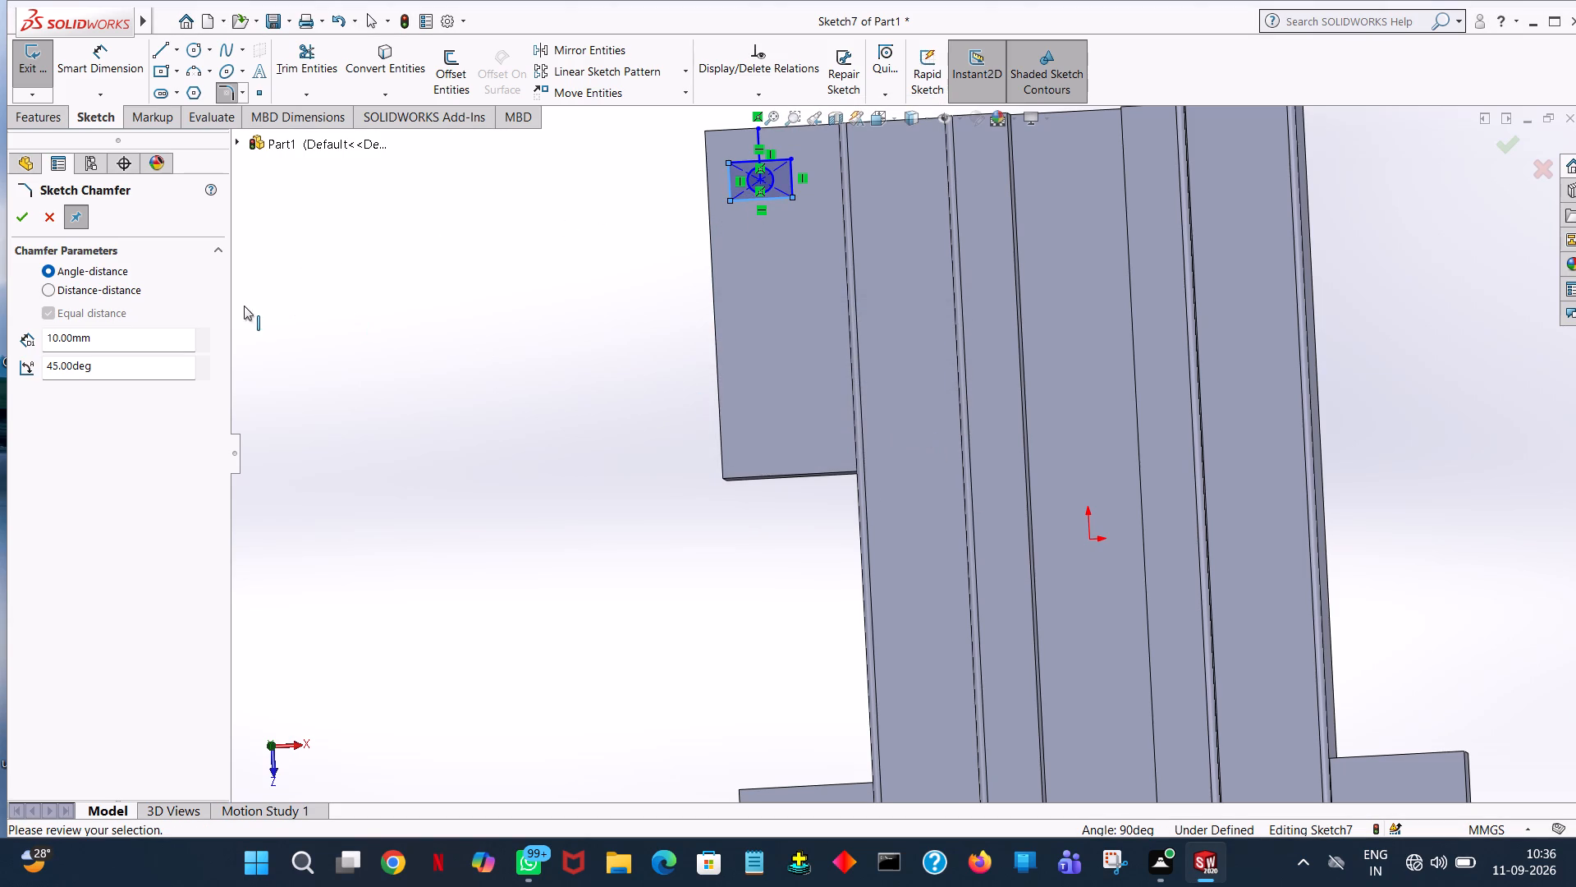
double_click(102, 336)
key("2")
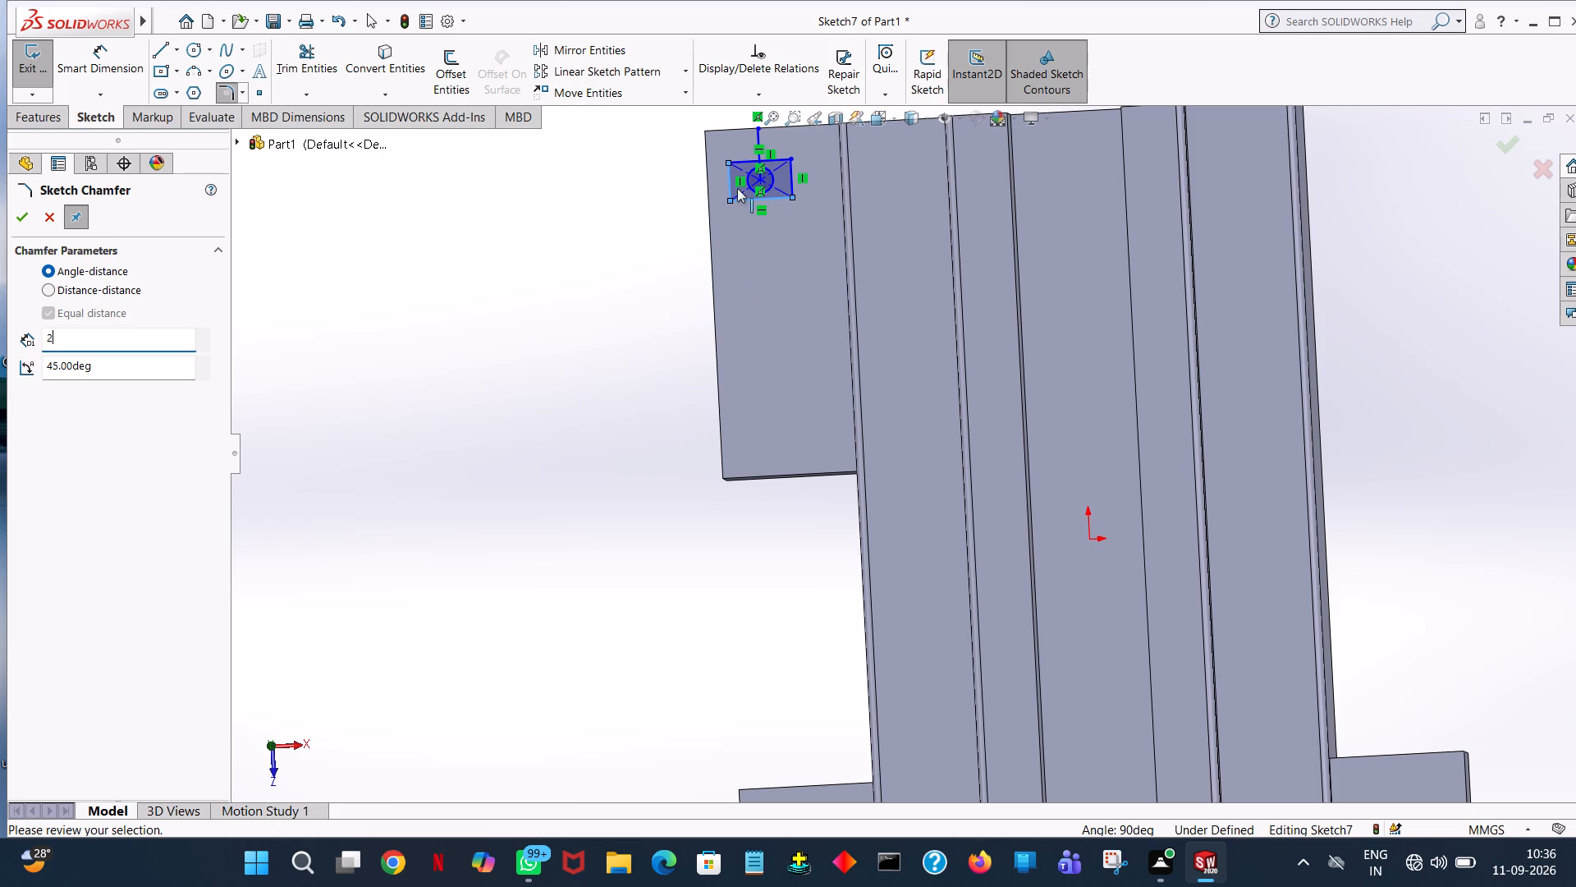
left_click(725, 189)
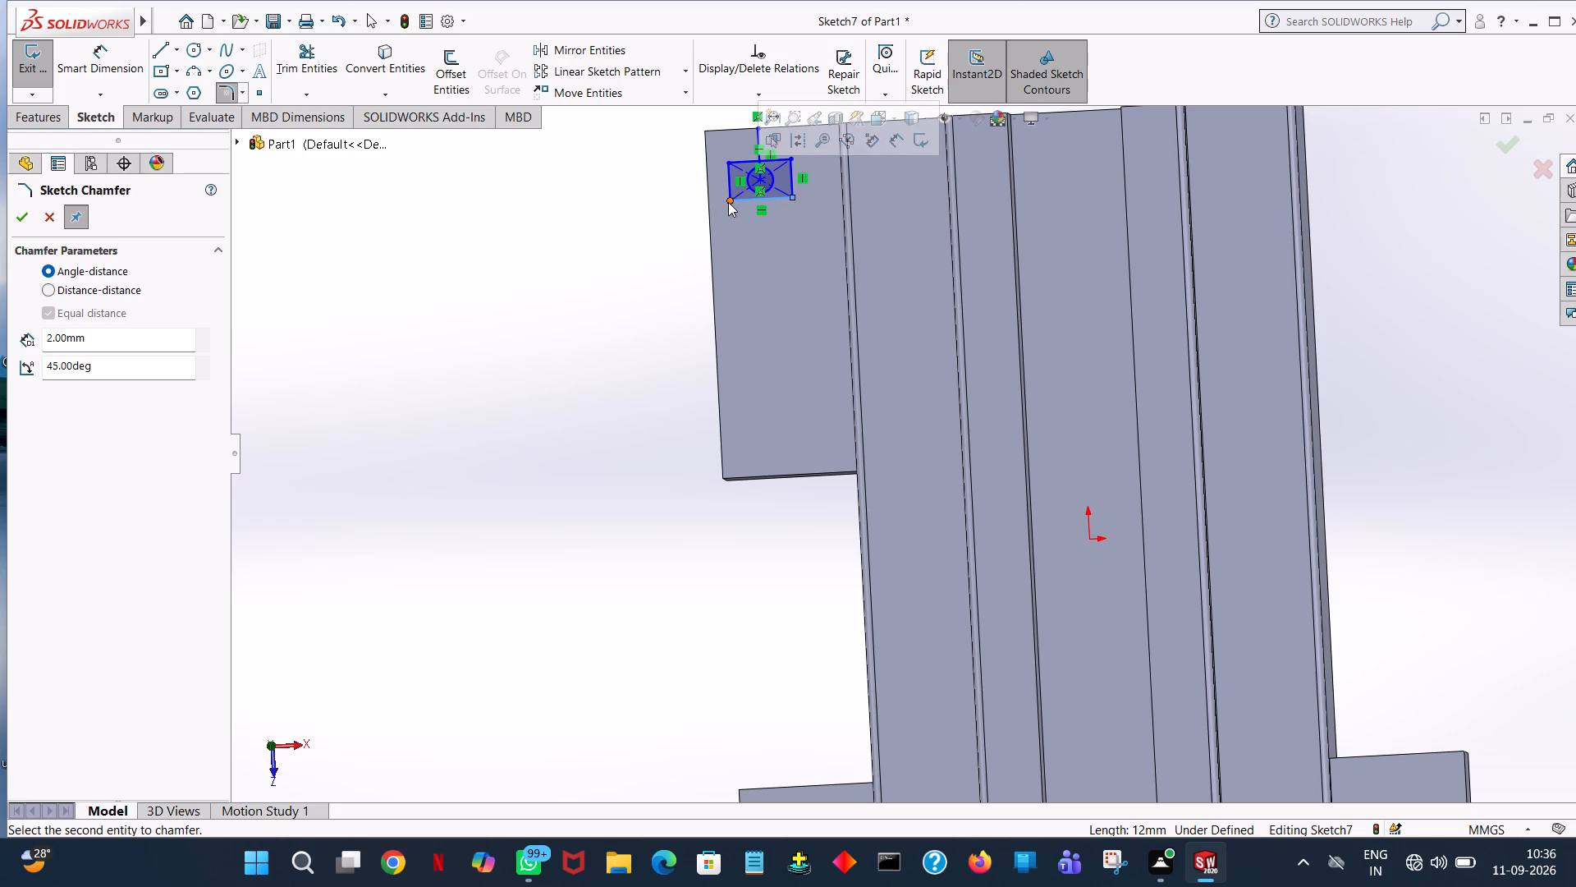
left_click(732, 200)
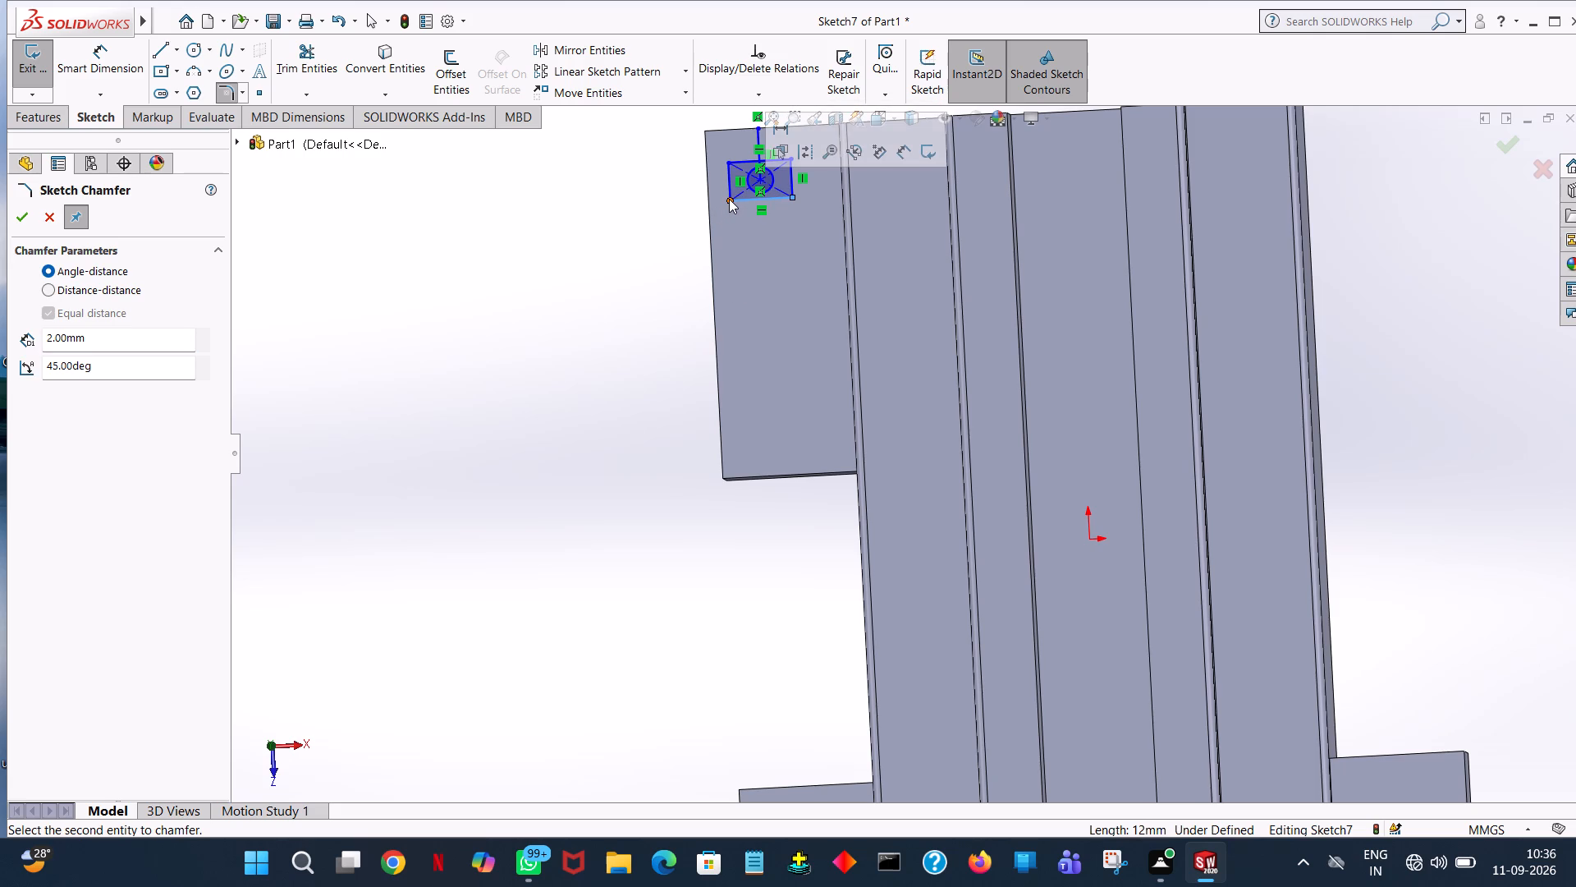
left_click(32, 218)
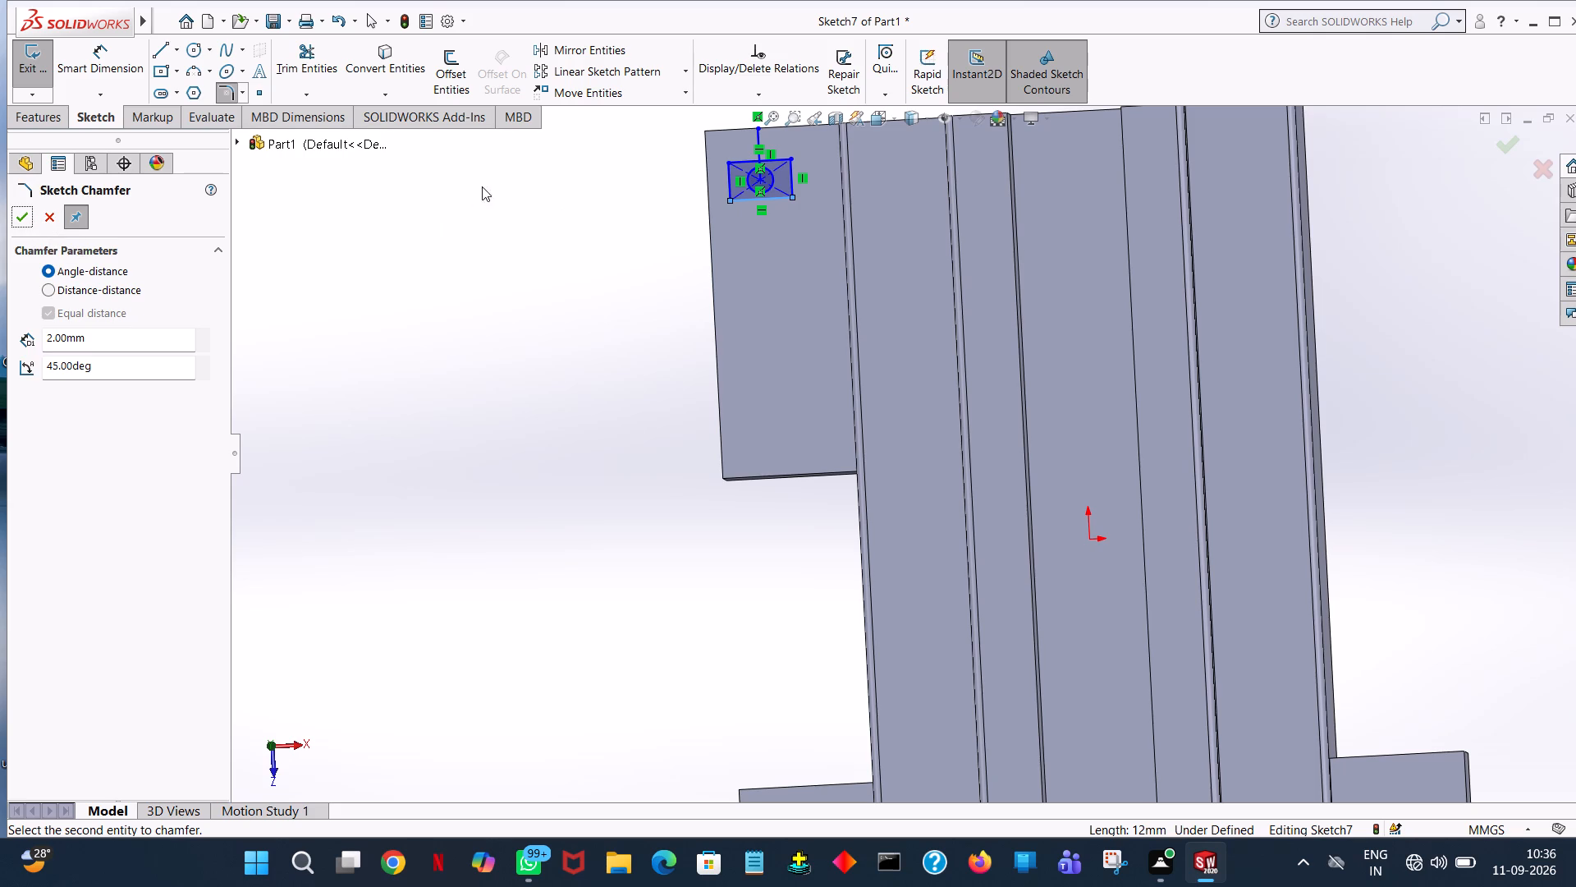
left_click(729, 161)
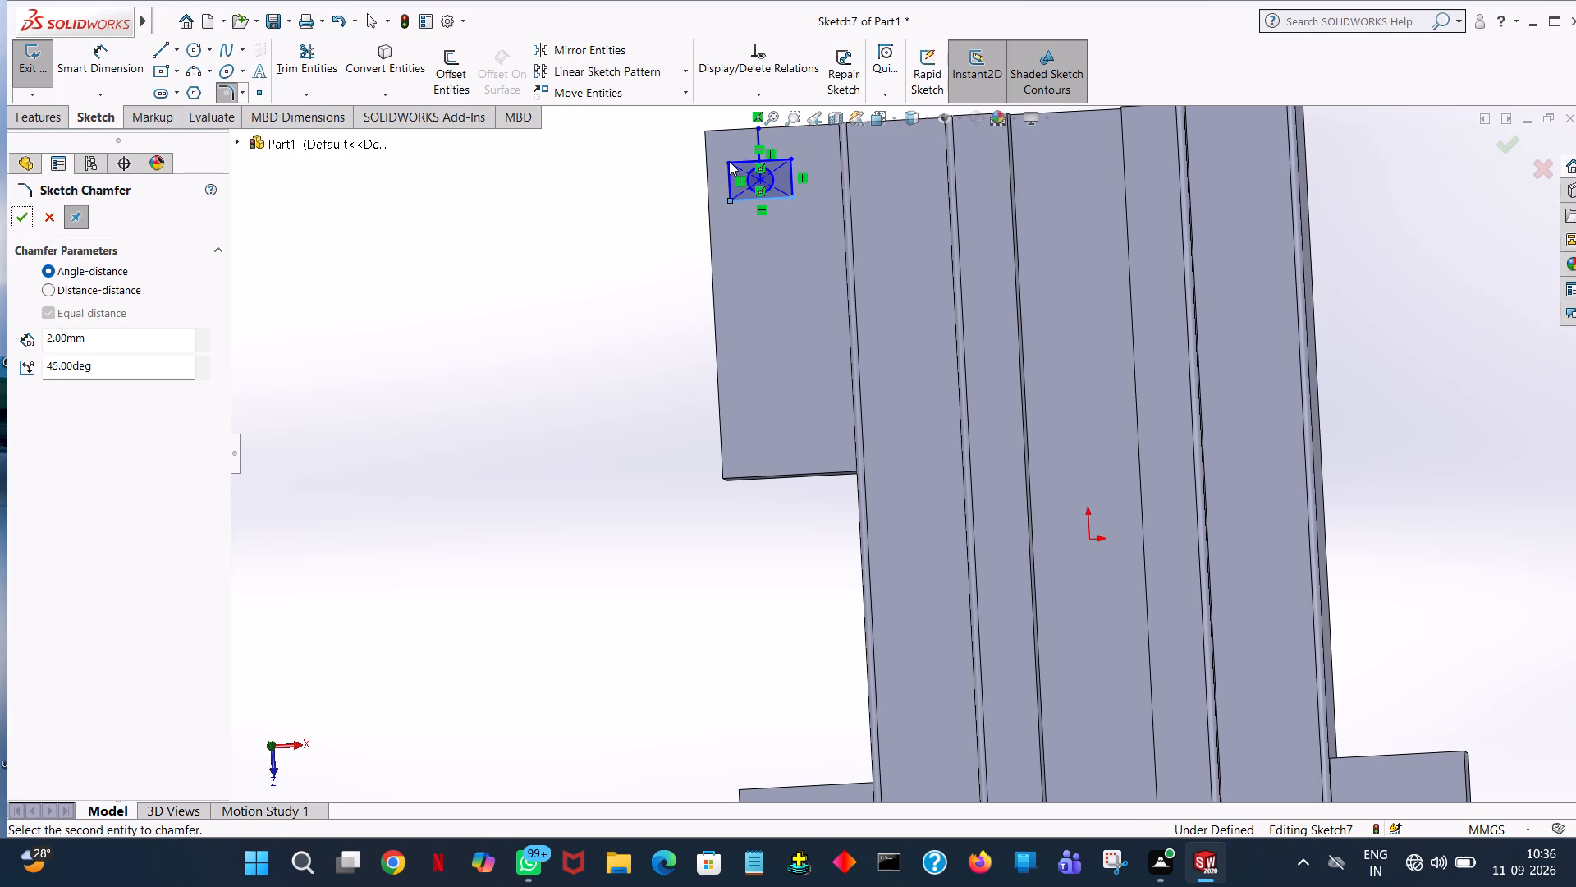
left_click(726, 162)
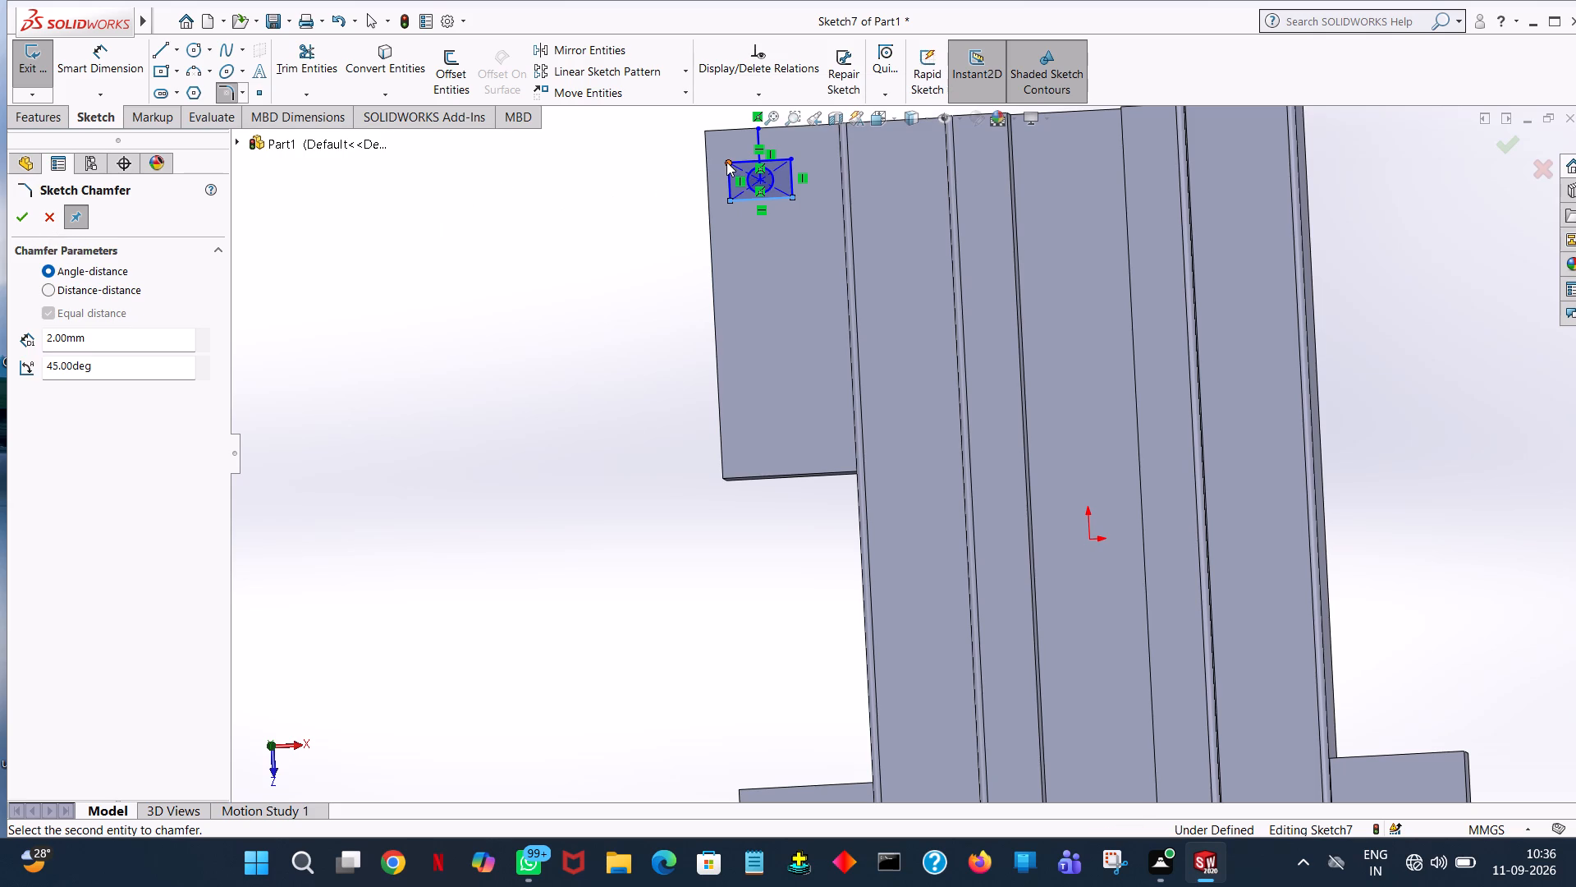
left_click(726, 162)
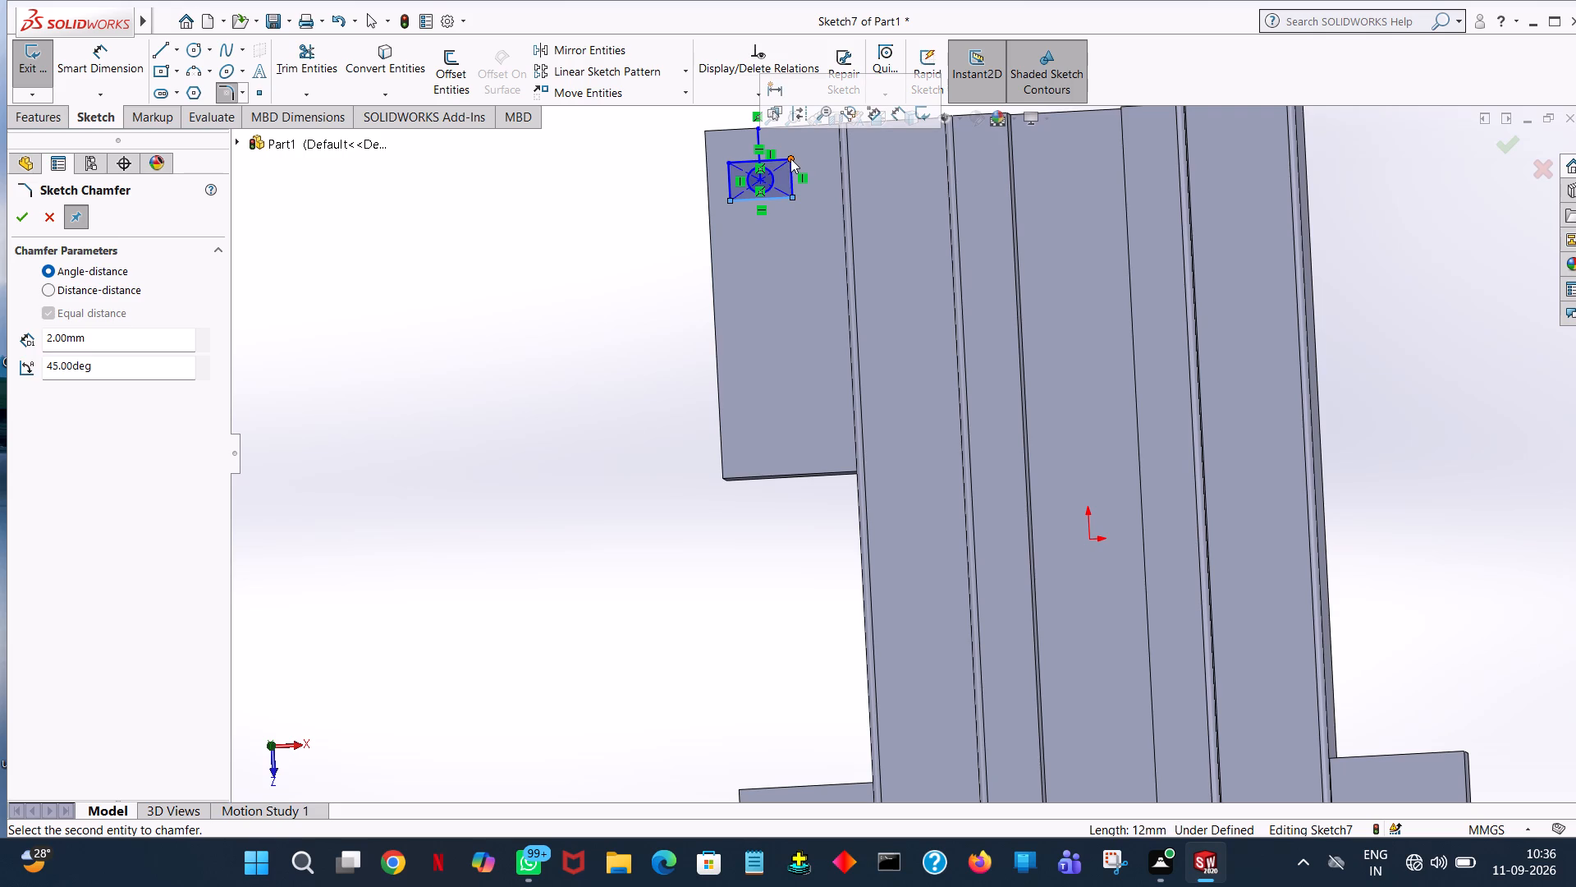
left_click(790, 159)
left_click(790, 191)
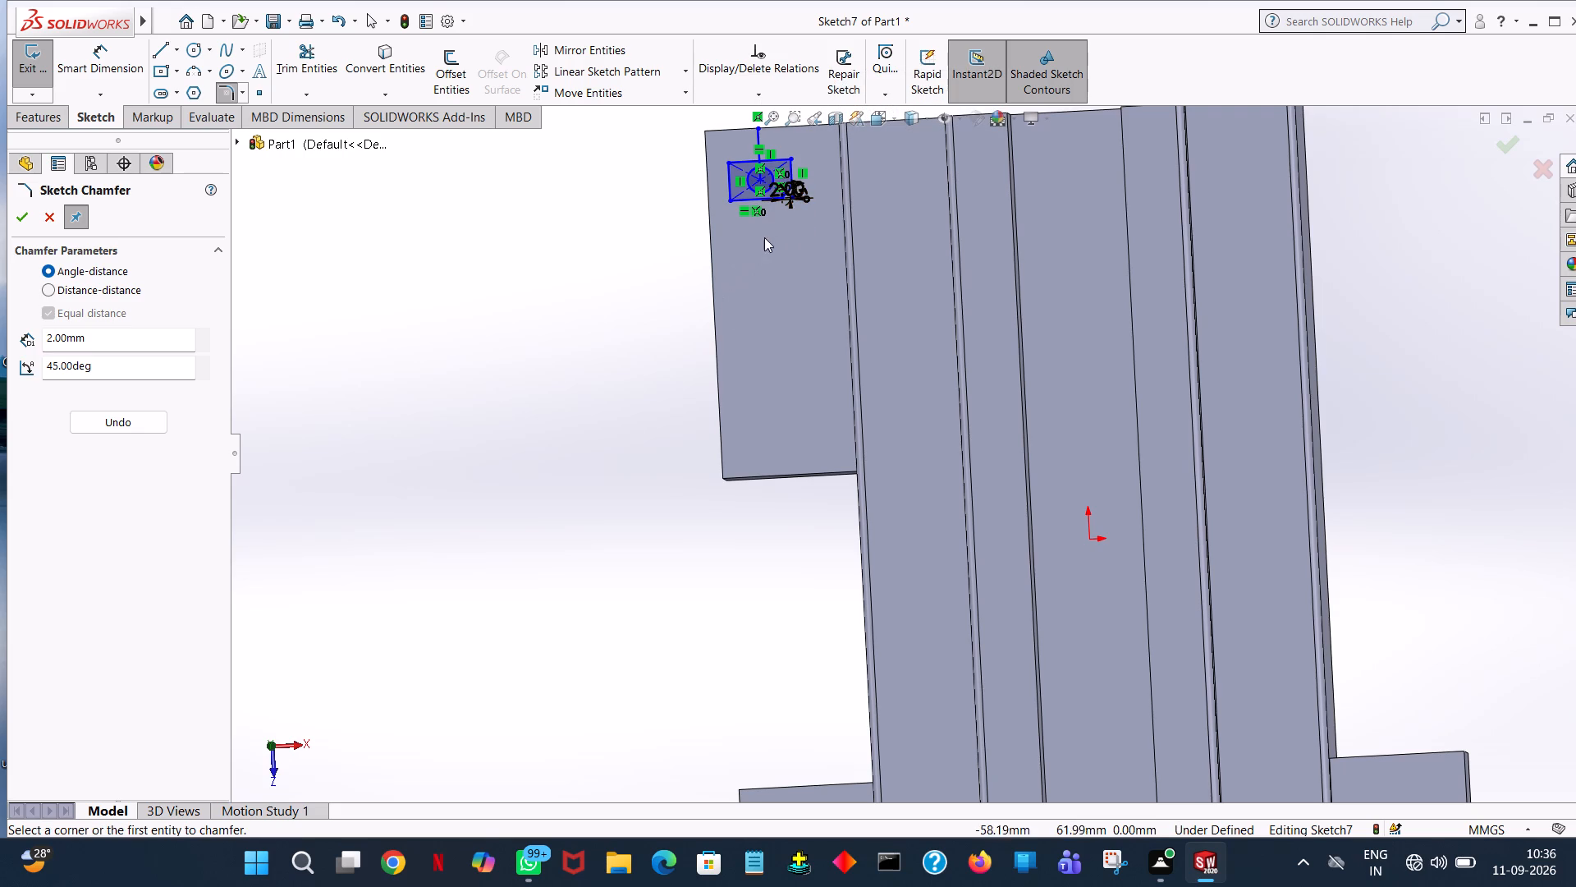
Chamfer the rectangle's remaining three corners by 2 mm at 45 degrees and finish the sketch chamfer.
left_click_drag(778, 230, 788, 215)
scroll(760, 234, "up", 1, "ctrl")
scroll(798, 224, "right", 1)
scroll(817, 232, "left", 1)
scroll(1093, 255, "down", 5, "ctrl")
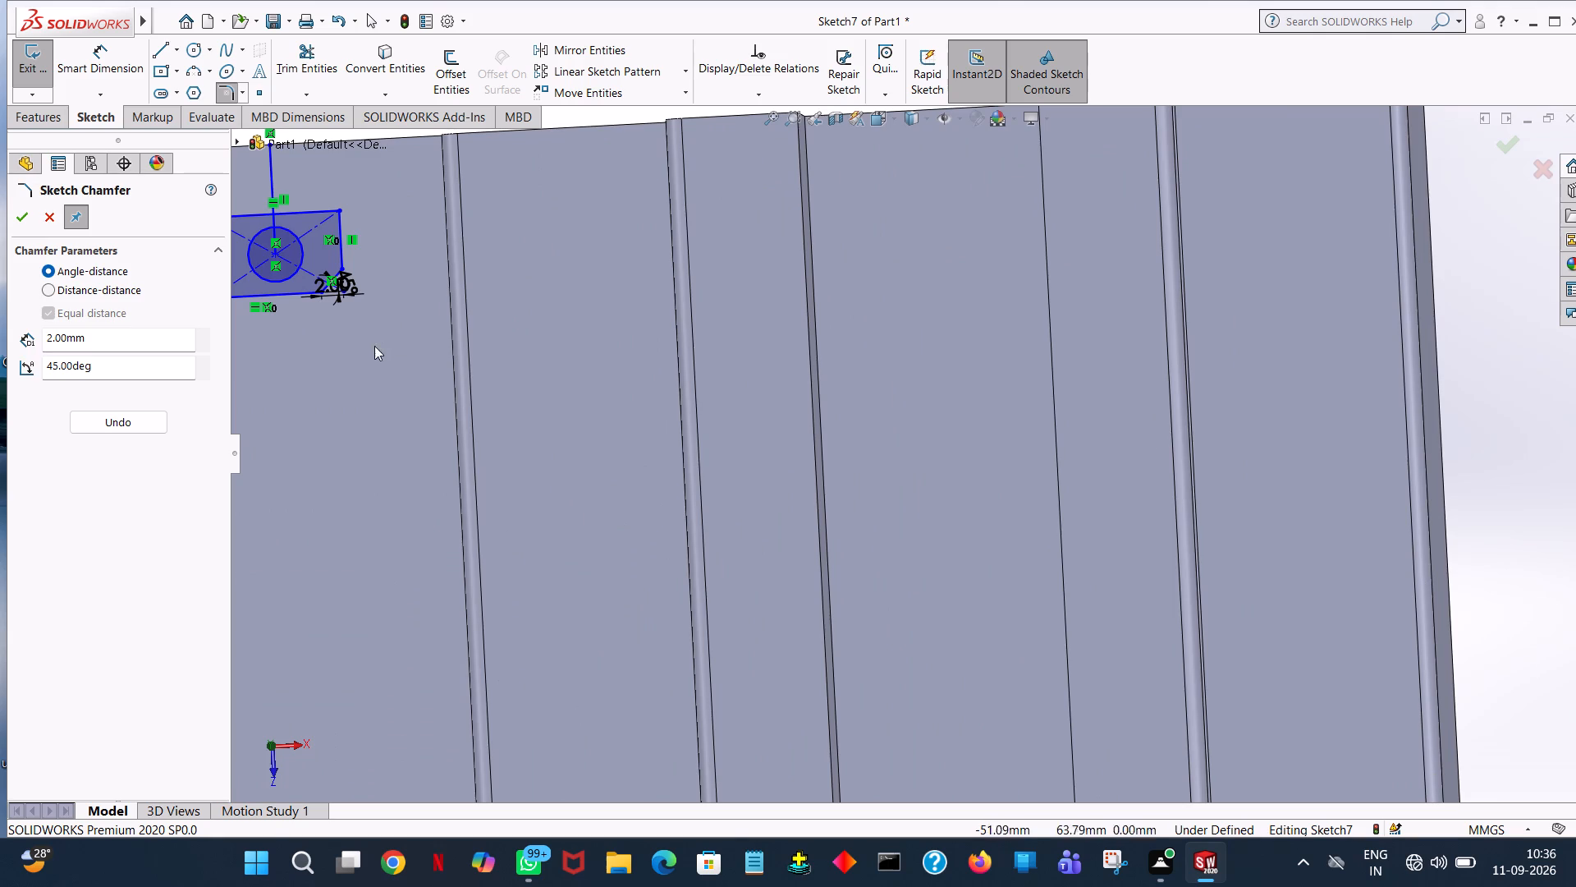
left_click_drag(375, 303, 372, 269)
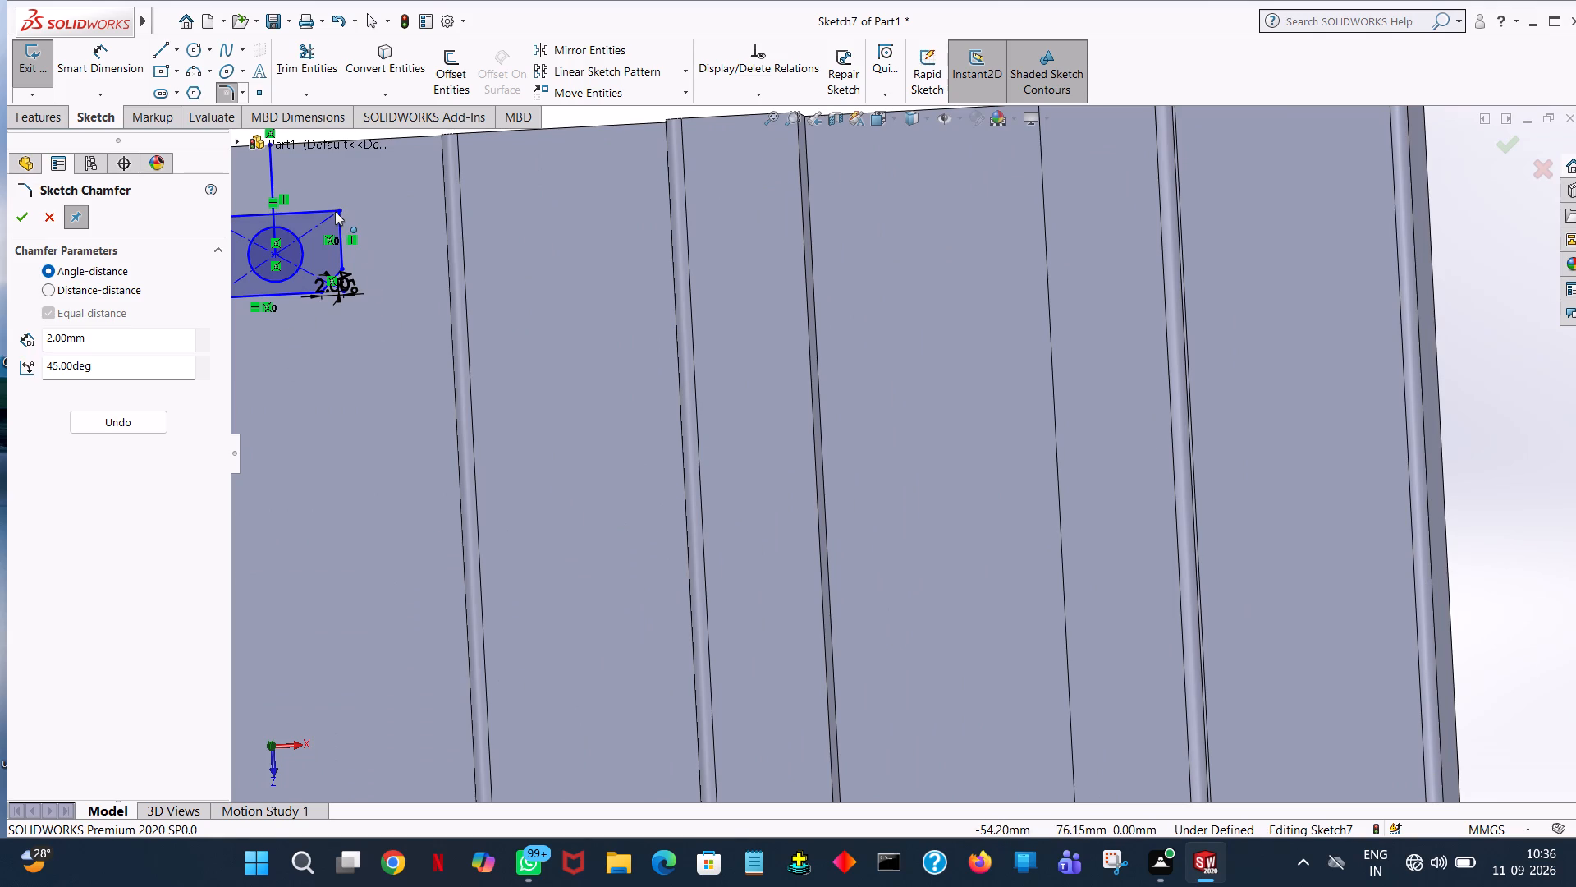
left_click(338, 210)
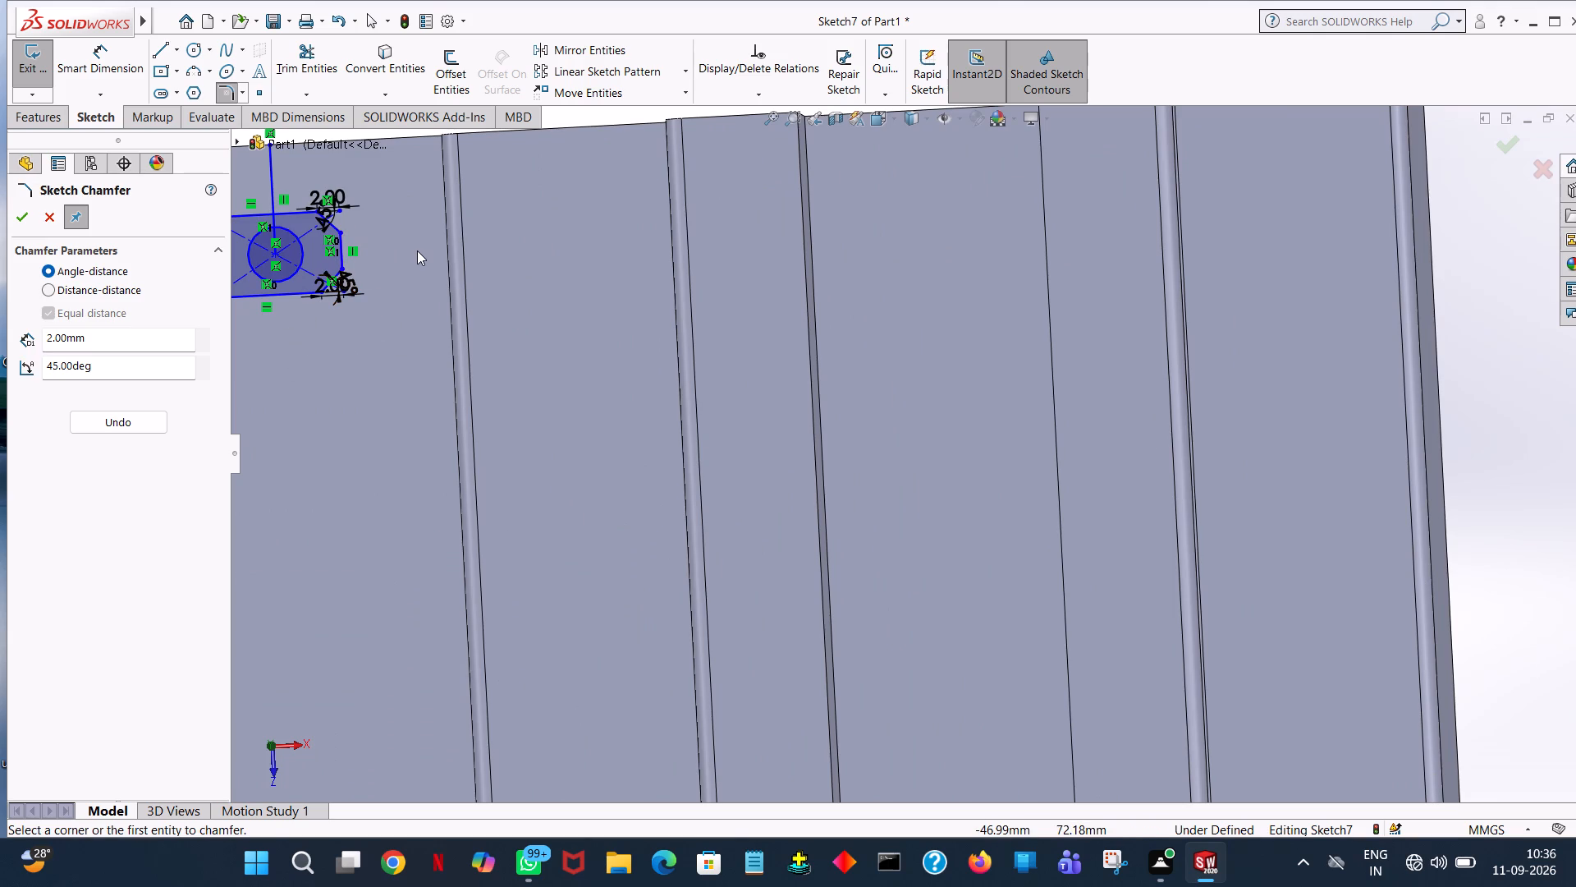
middle_click_drag(408, 264, 469, 259)
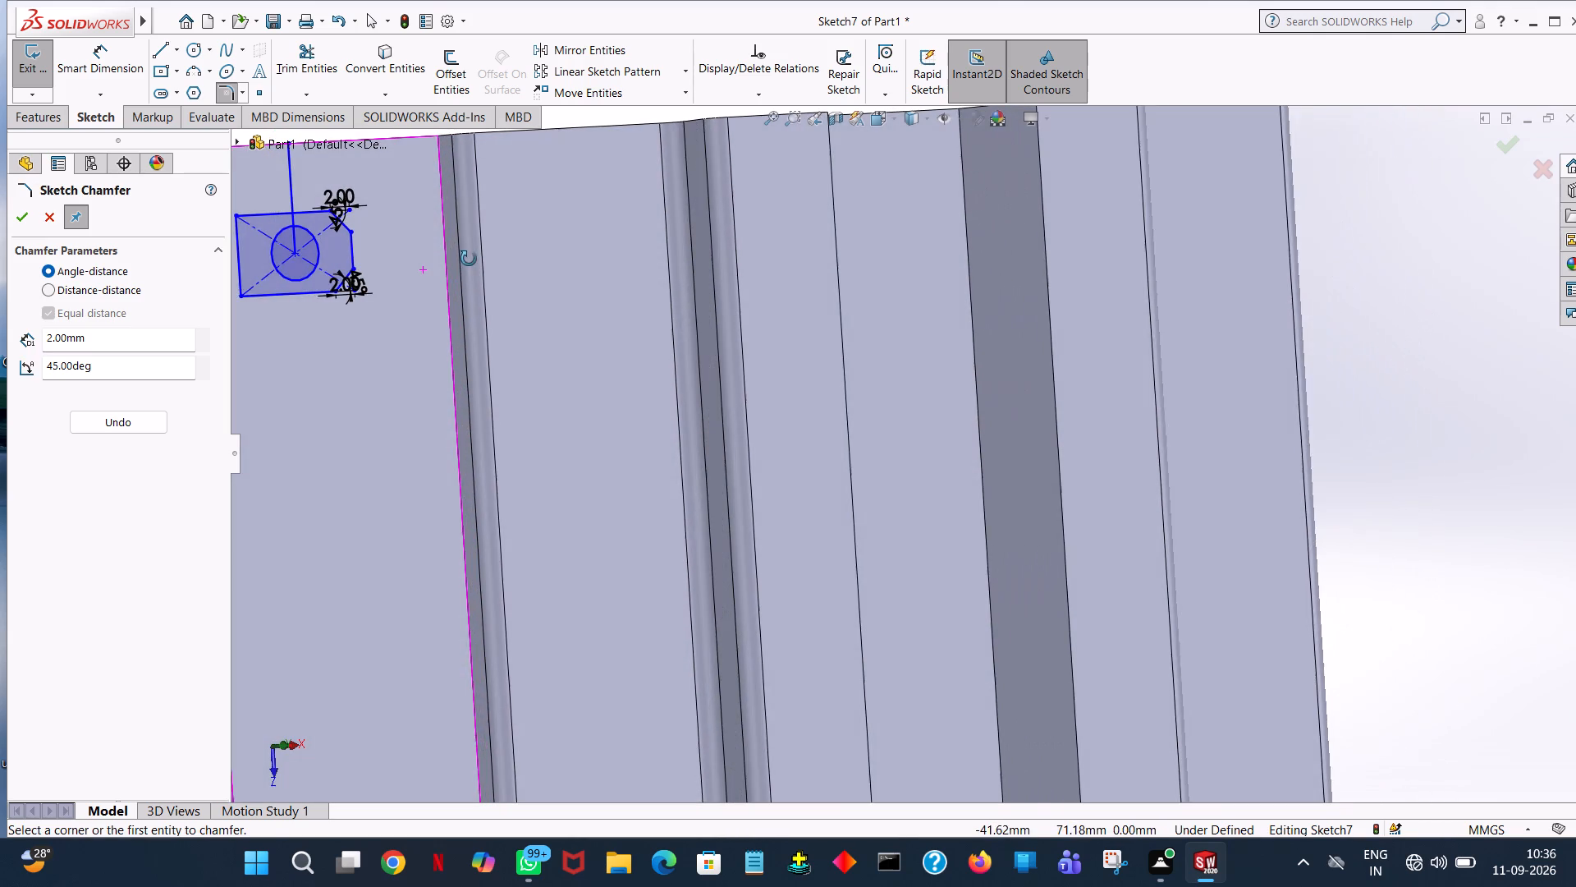
middle_click_drag(469, 259, 510, 257)
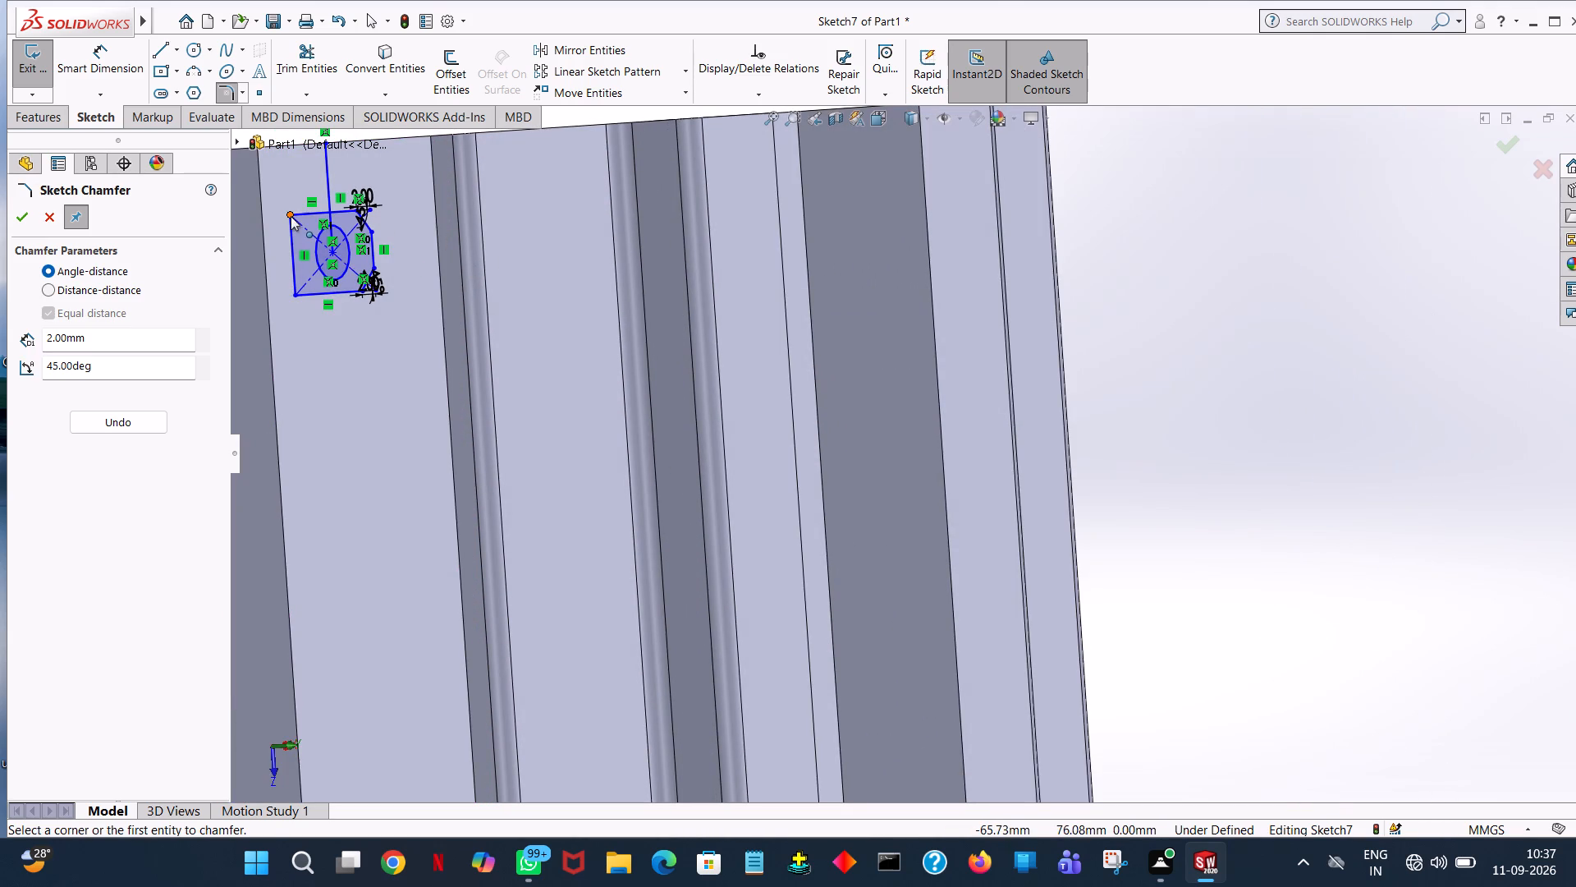
left_click(291, 216)
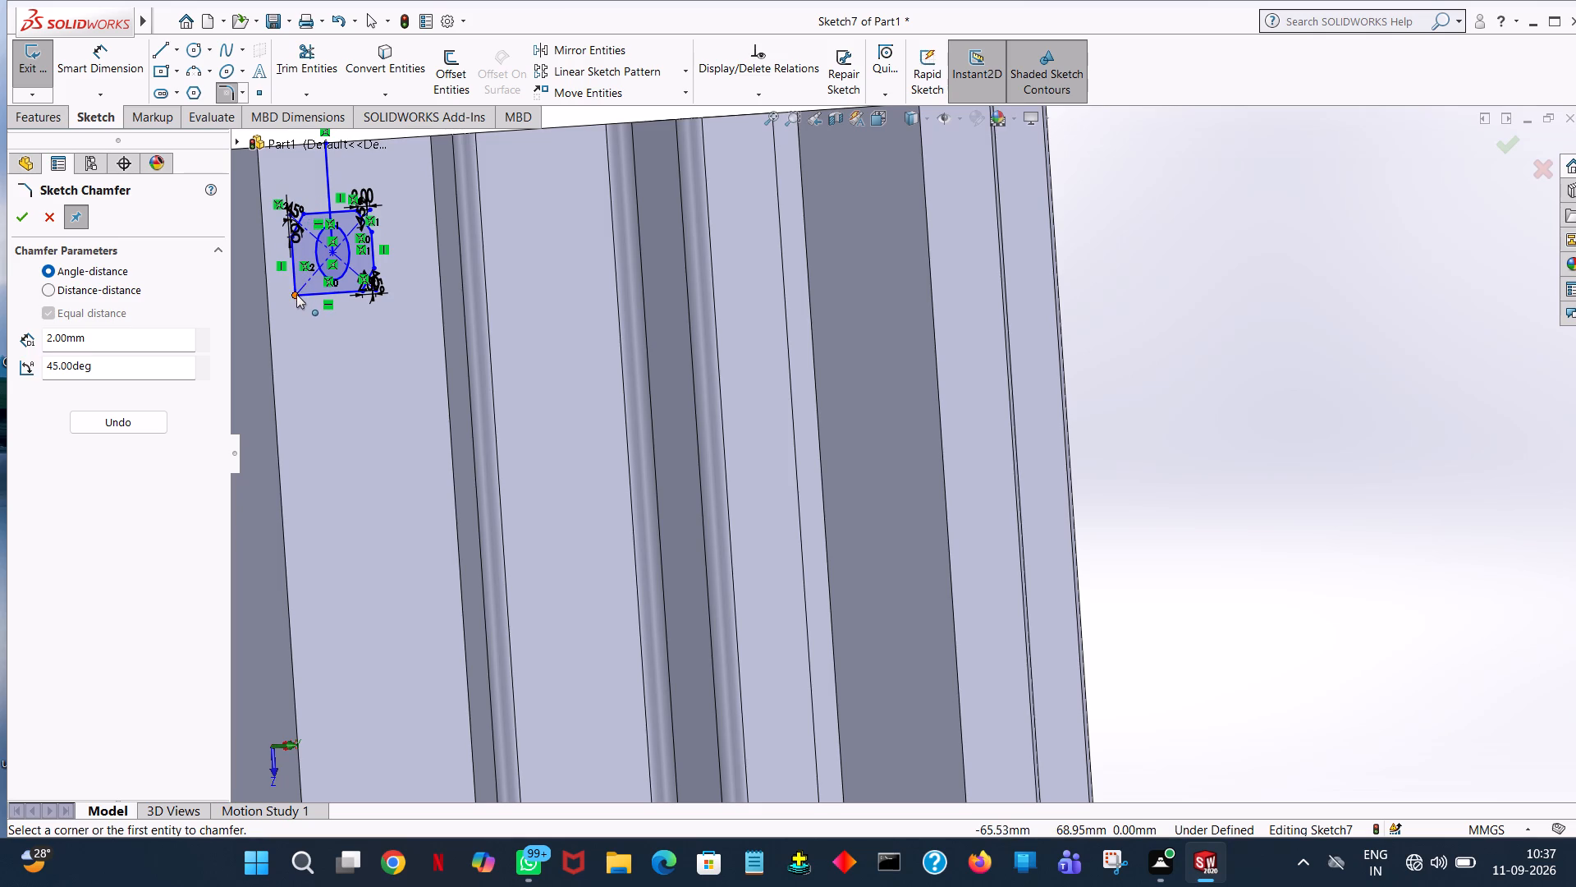
left_click(293, 294)
left_click(18, 219)
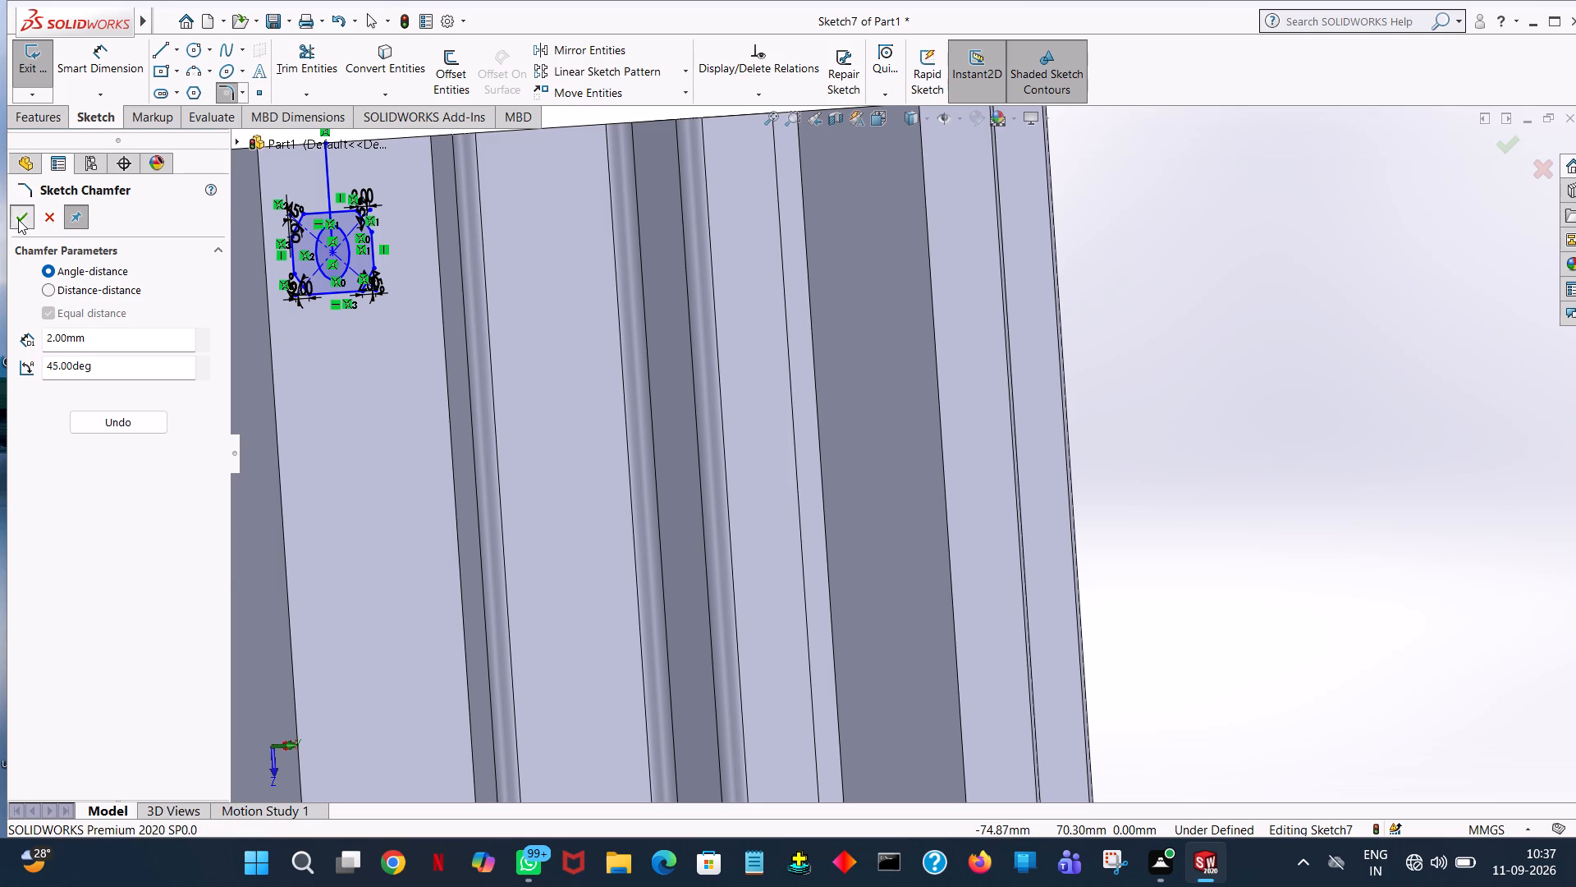
Trim away every segment of the line running from the rear edge to the circle's centre, viewing the sketch plane straight on.
middle_click_drag(1072, 327, 1059, 331)
scroll(1059, 328, "down", 1, "ctrl")
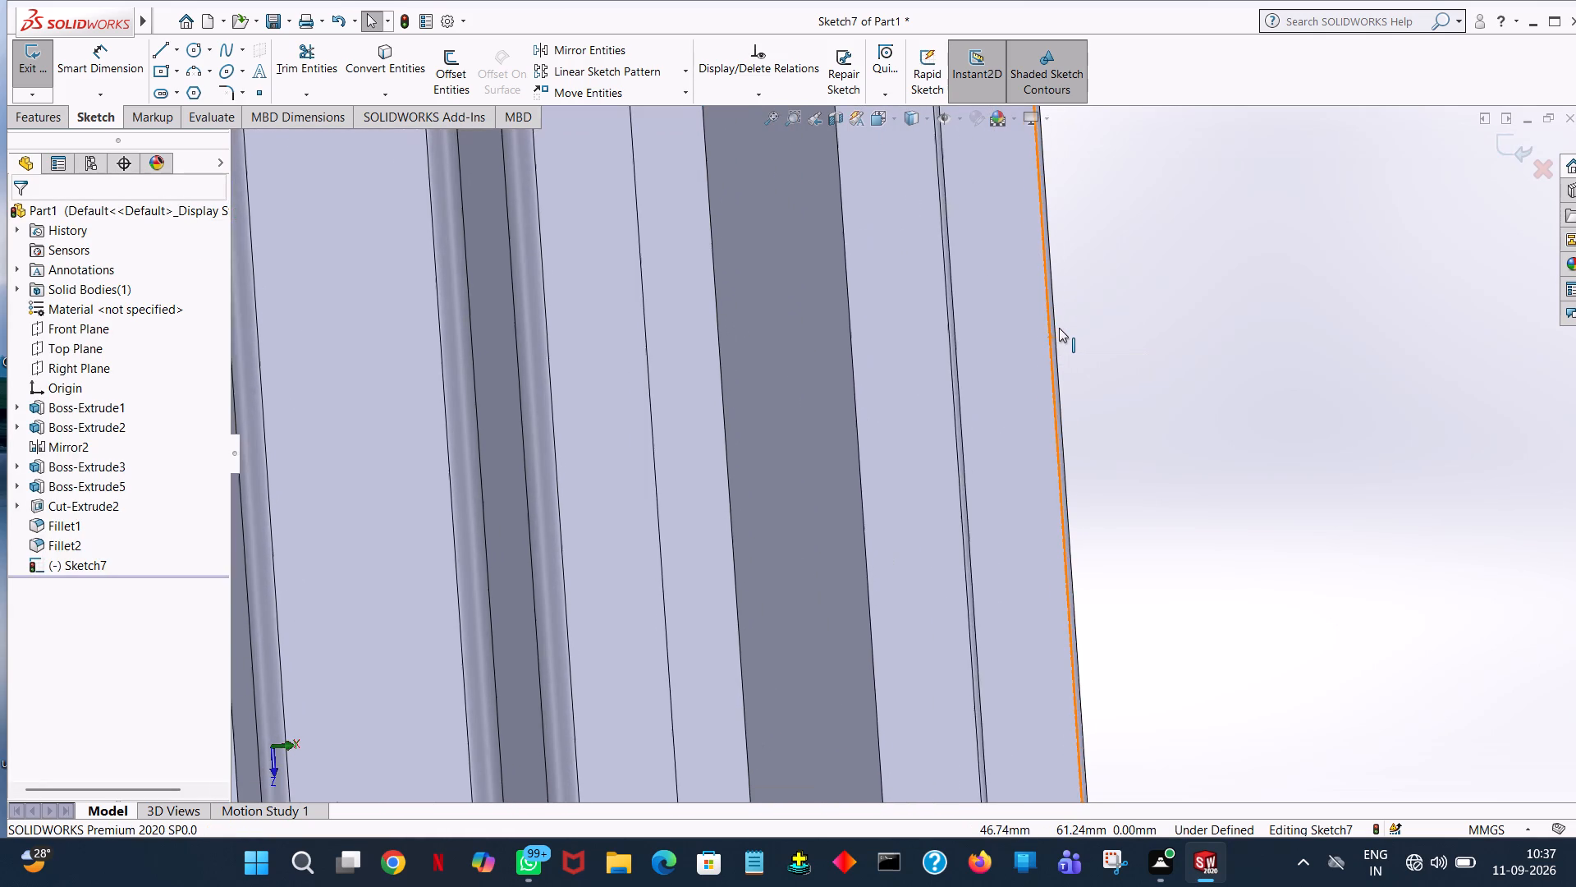
scroll(1059, 328, "down", 1, "ctrl")
key("space")
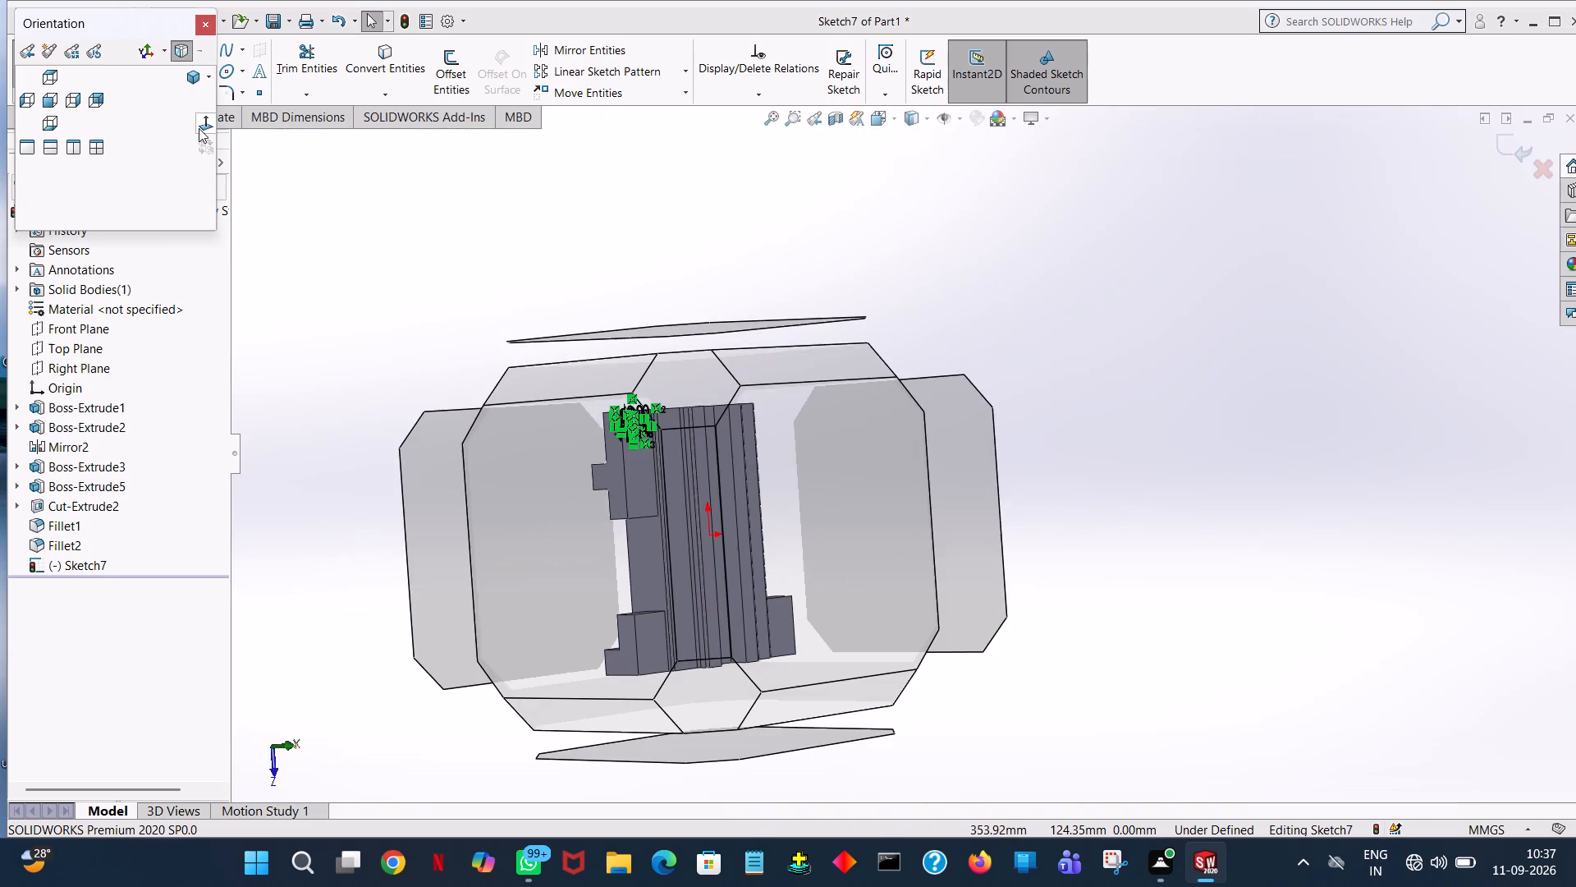
left_click(200, 129)
scroll(775, 236, "down", 5, "ctrl")
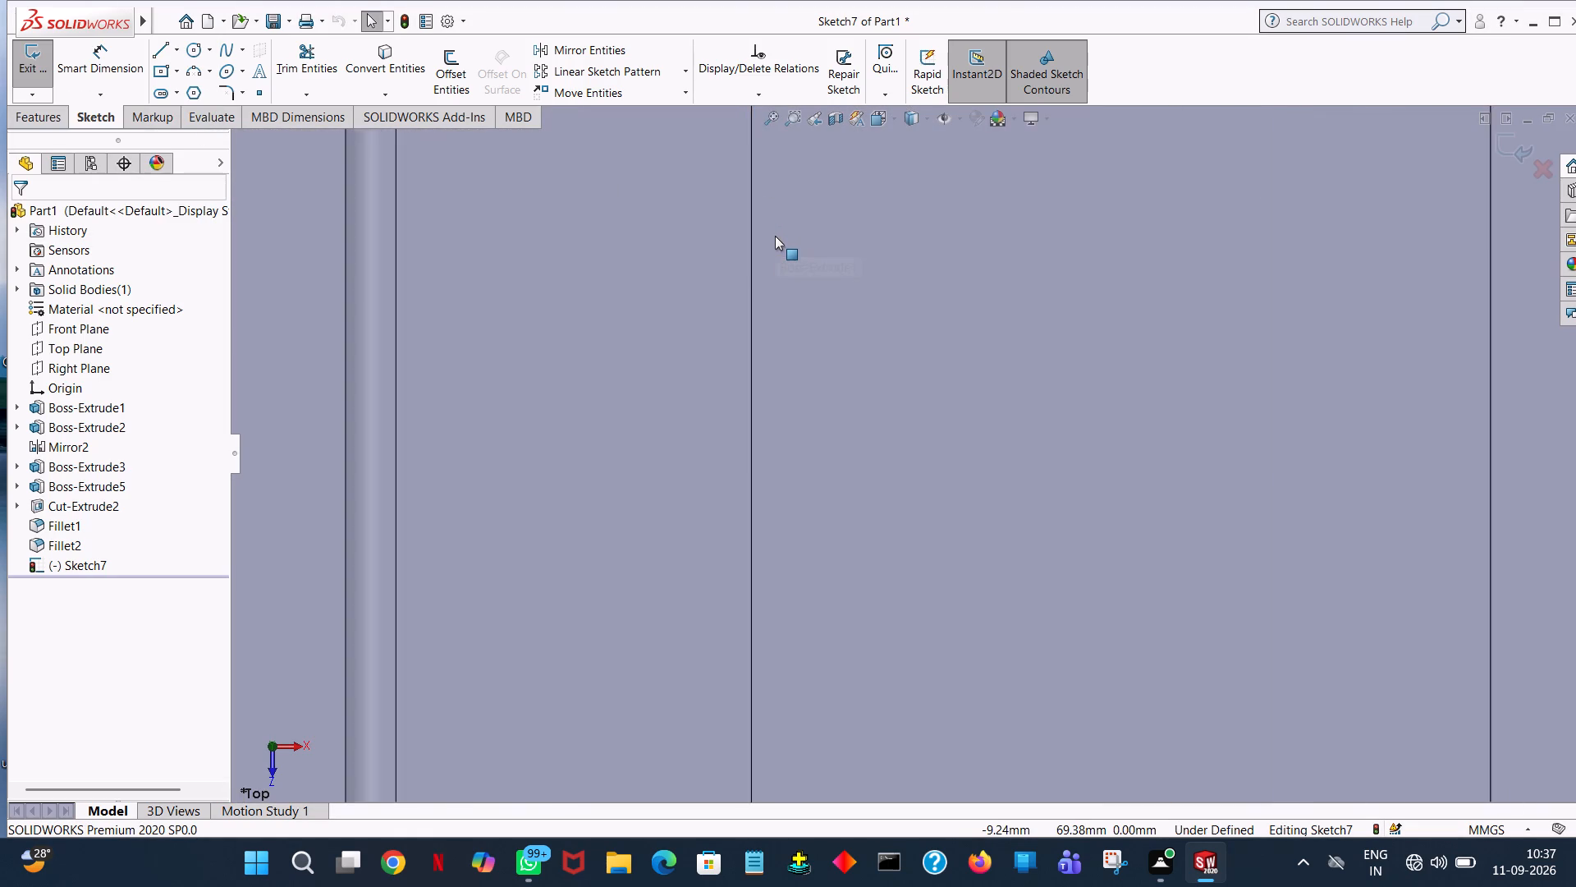
scroll(775, 236, "down", 1, "ctrl")
scroll(775, 236, "up", 9, "ctrl")
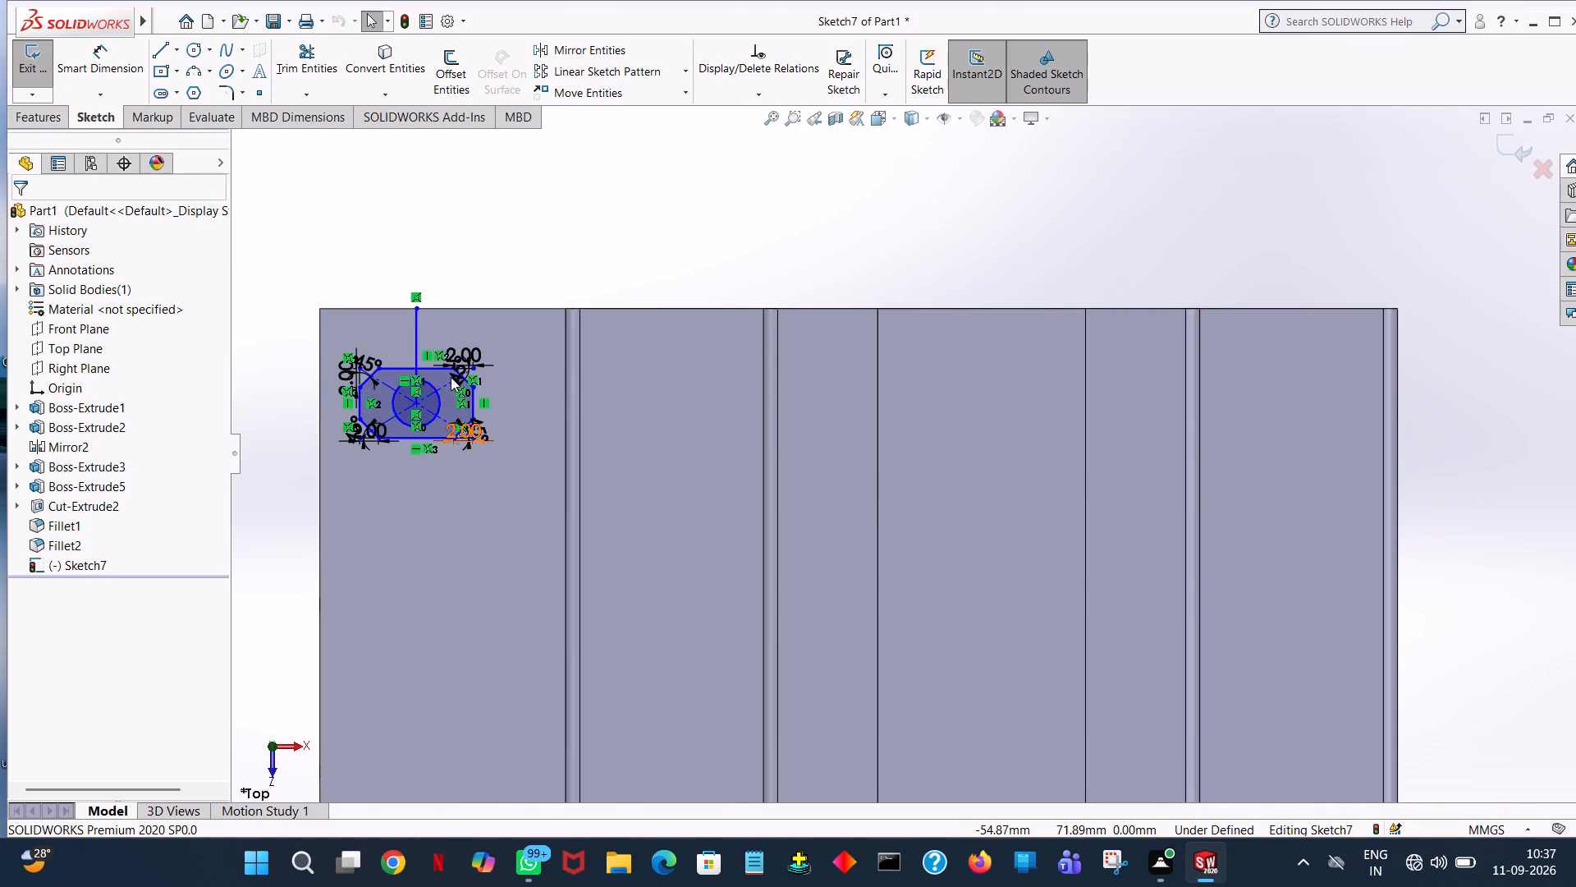
left_click(311, 65)
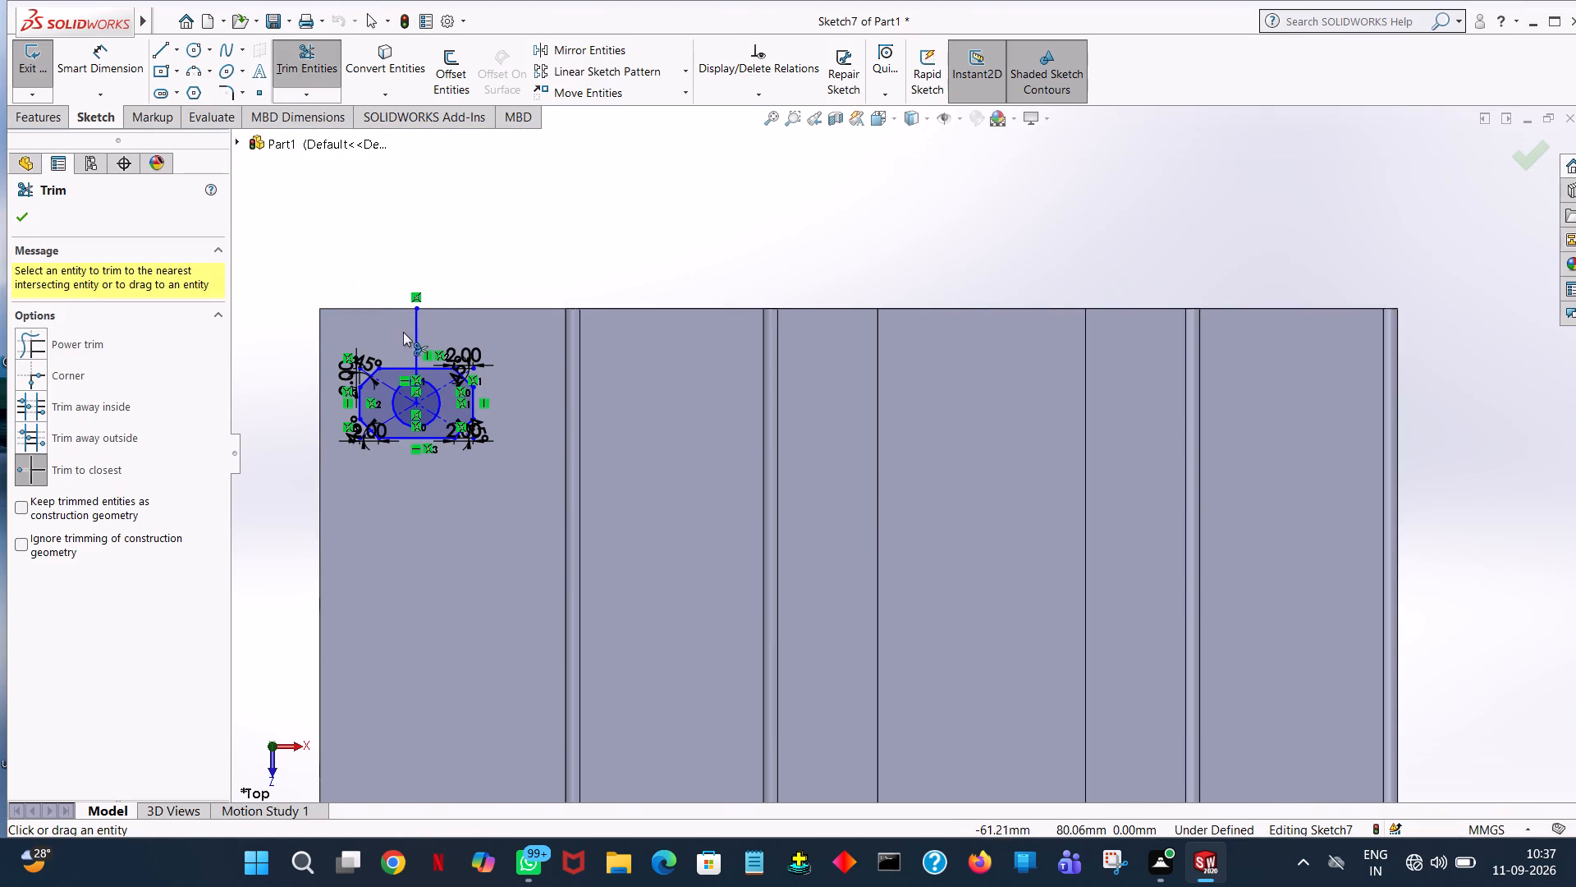
left_click(412, 334)
left_click(415, 374)
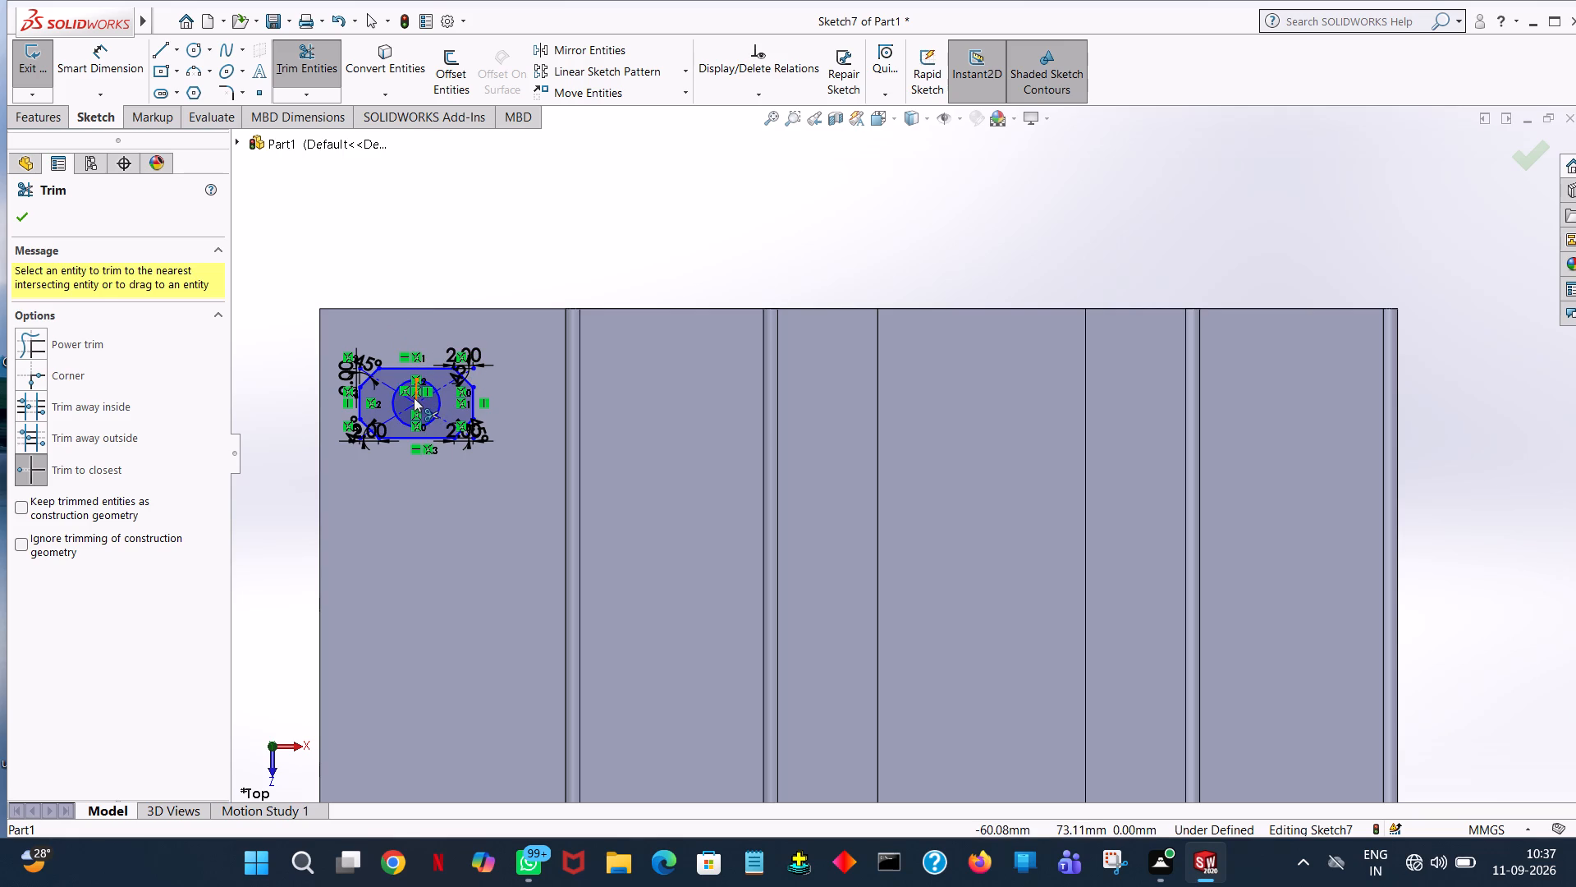
left_click(414, 398)
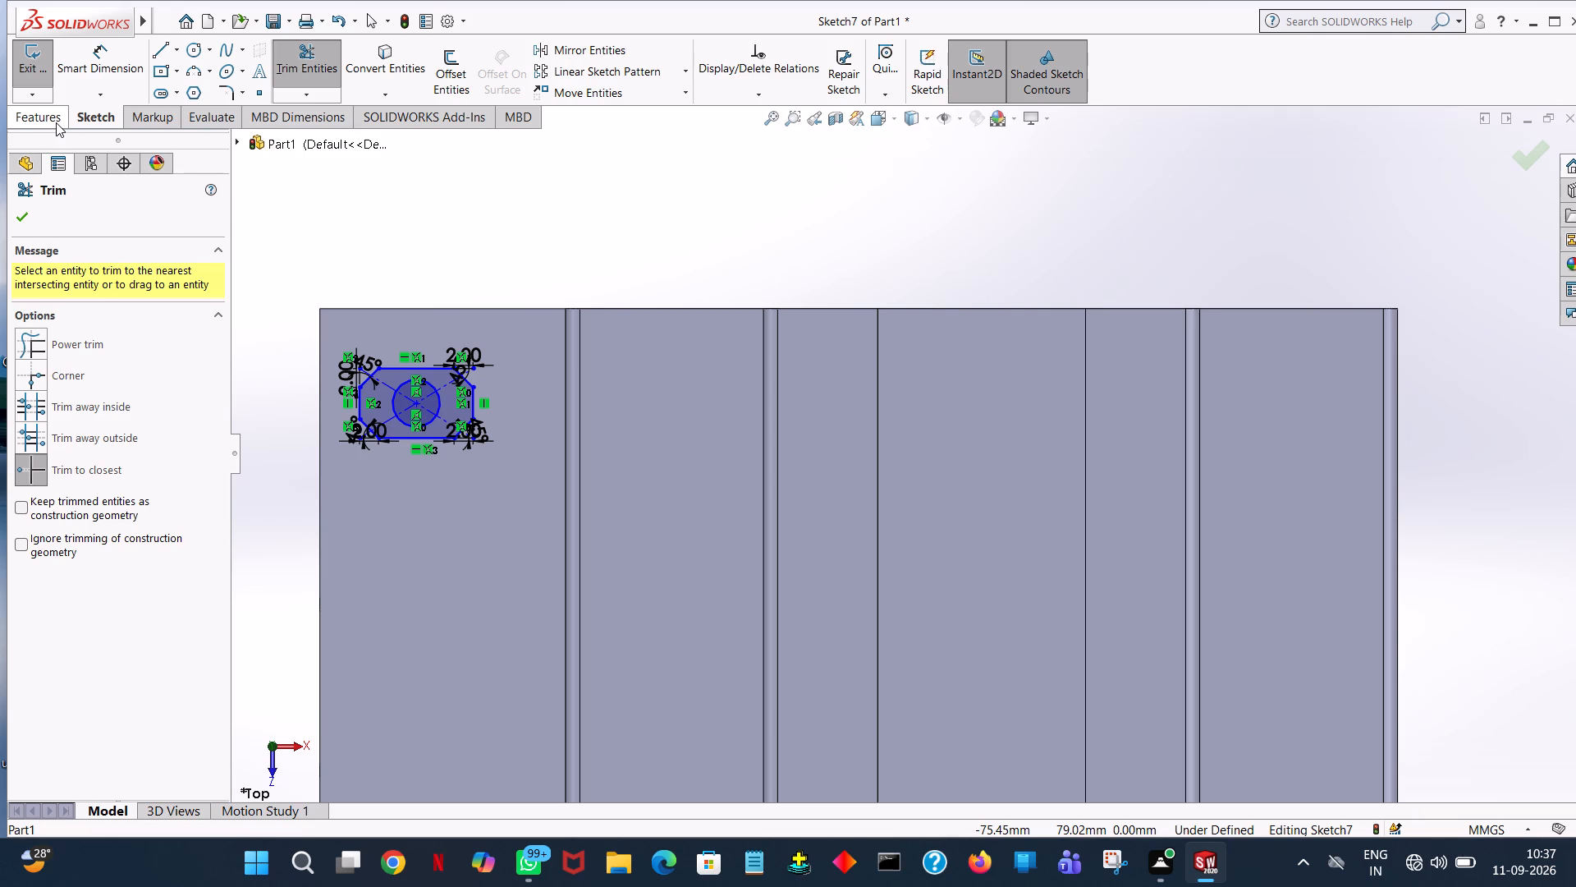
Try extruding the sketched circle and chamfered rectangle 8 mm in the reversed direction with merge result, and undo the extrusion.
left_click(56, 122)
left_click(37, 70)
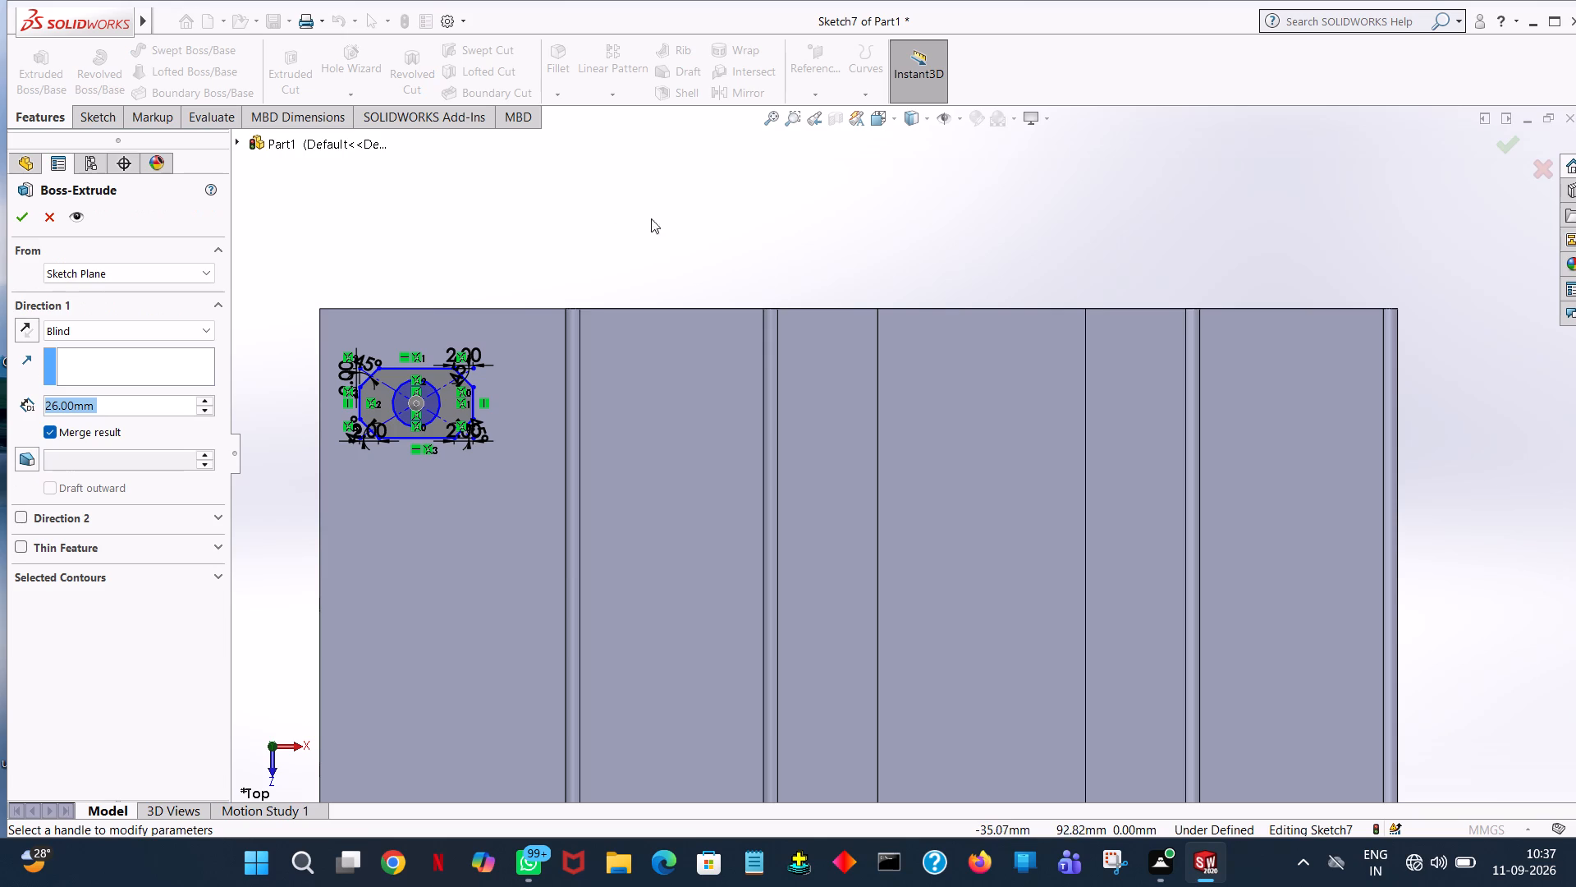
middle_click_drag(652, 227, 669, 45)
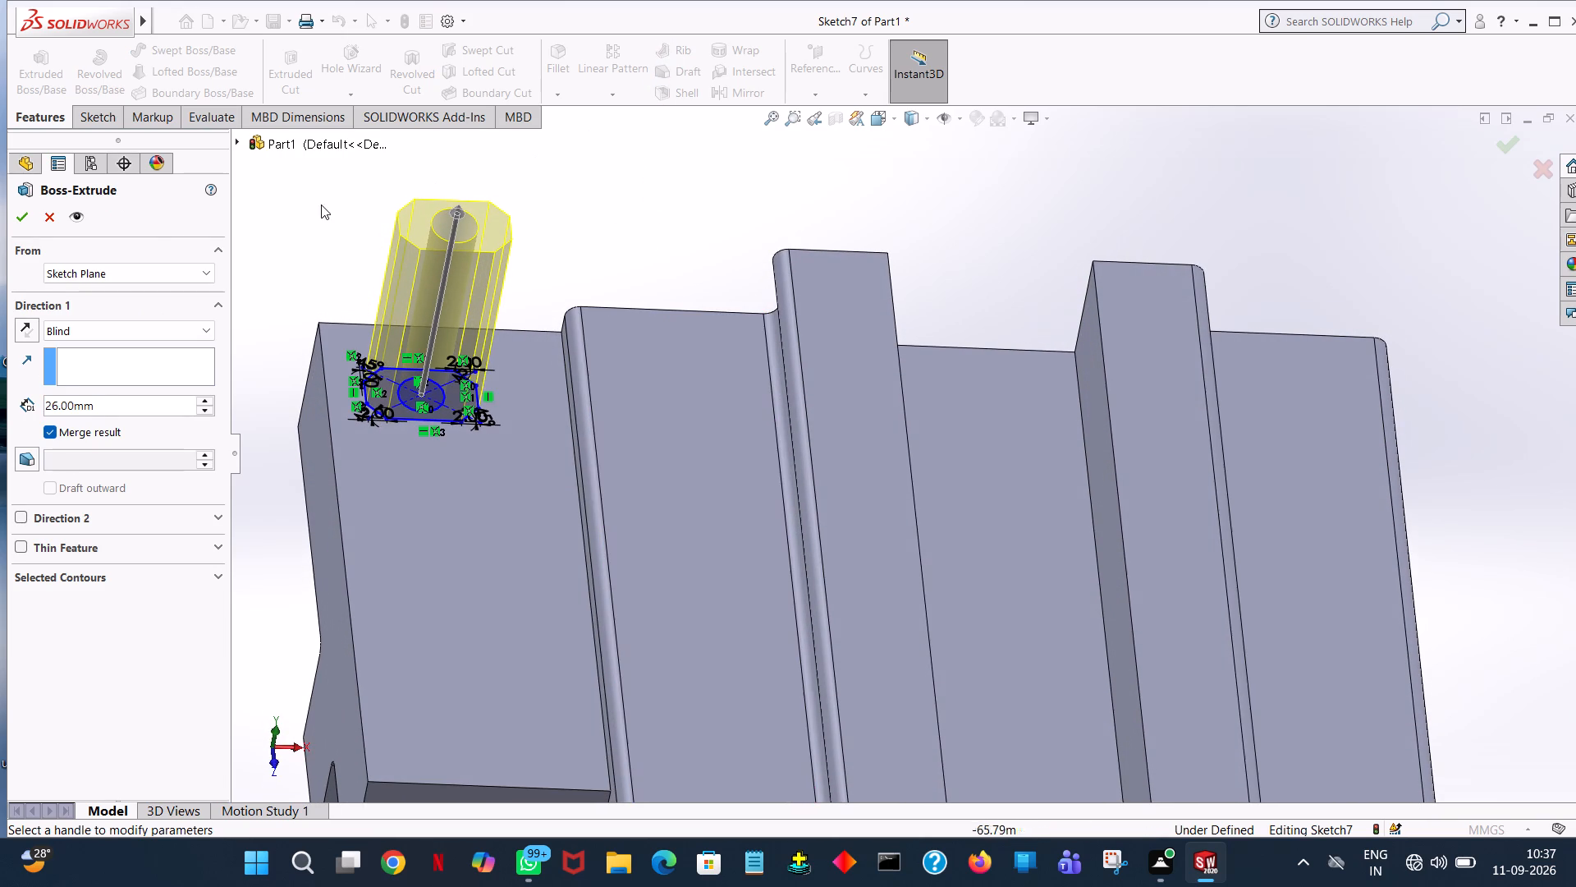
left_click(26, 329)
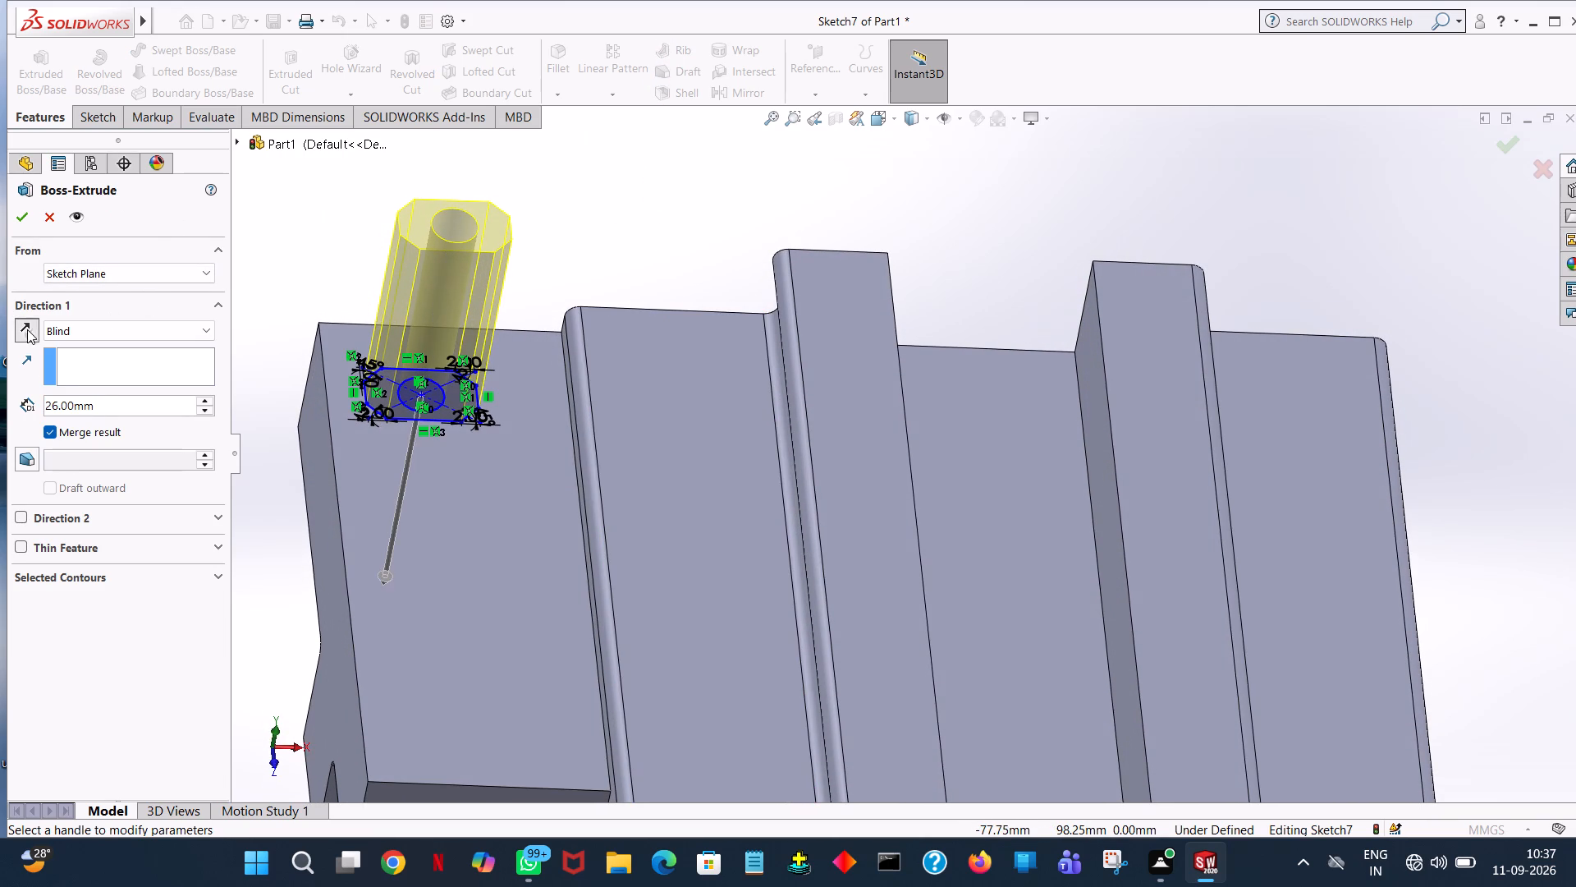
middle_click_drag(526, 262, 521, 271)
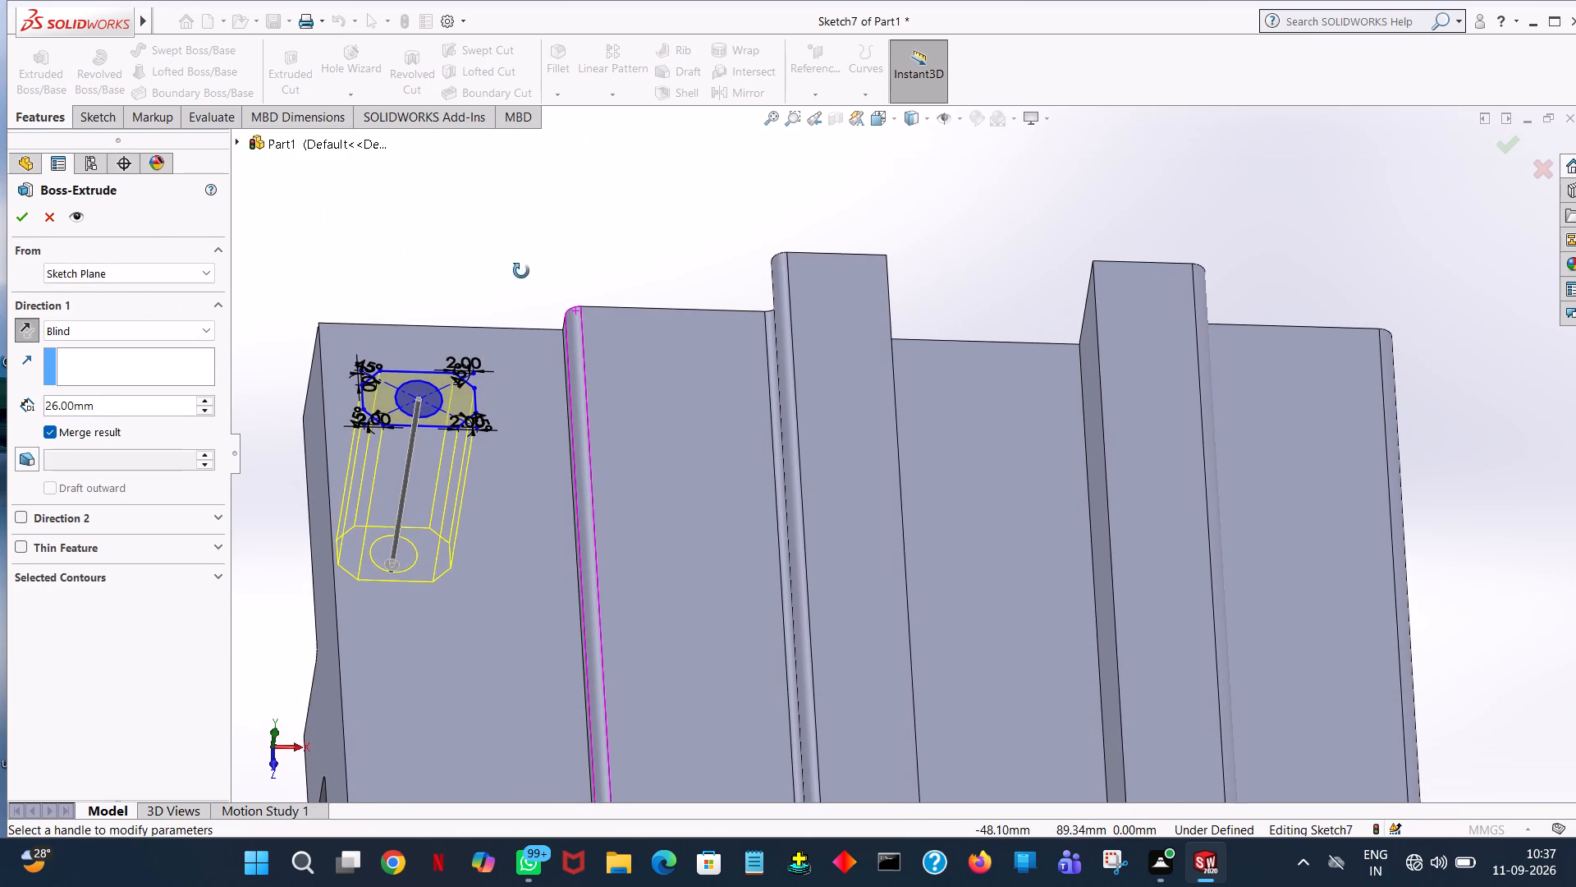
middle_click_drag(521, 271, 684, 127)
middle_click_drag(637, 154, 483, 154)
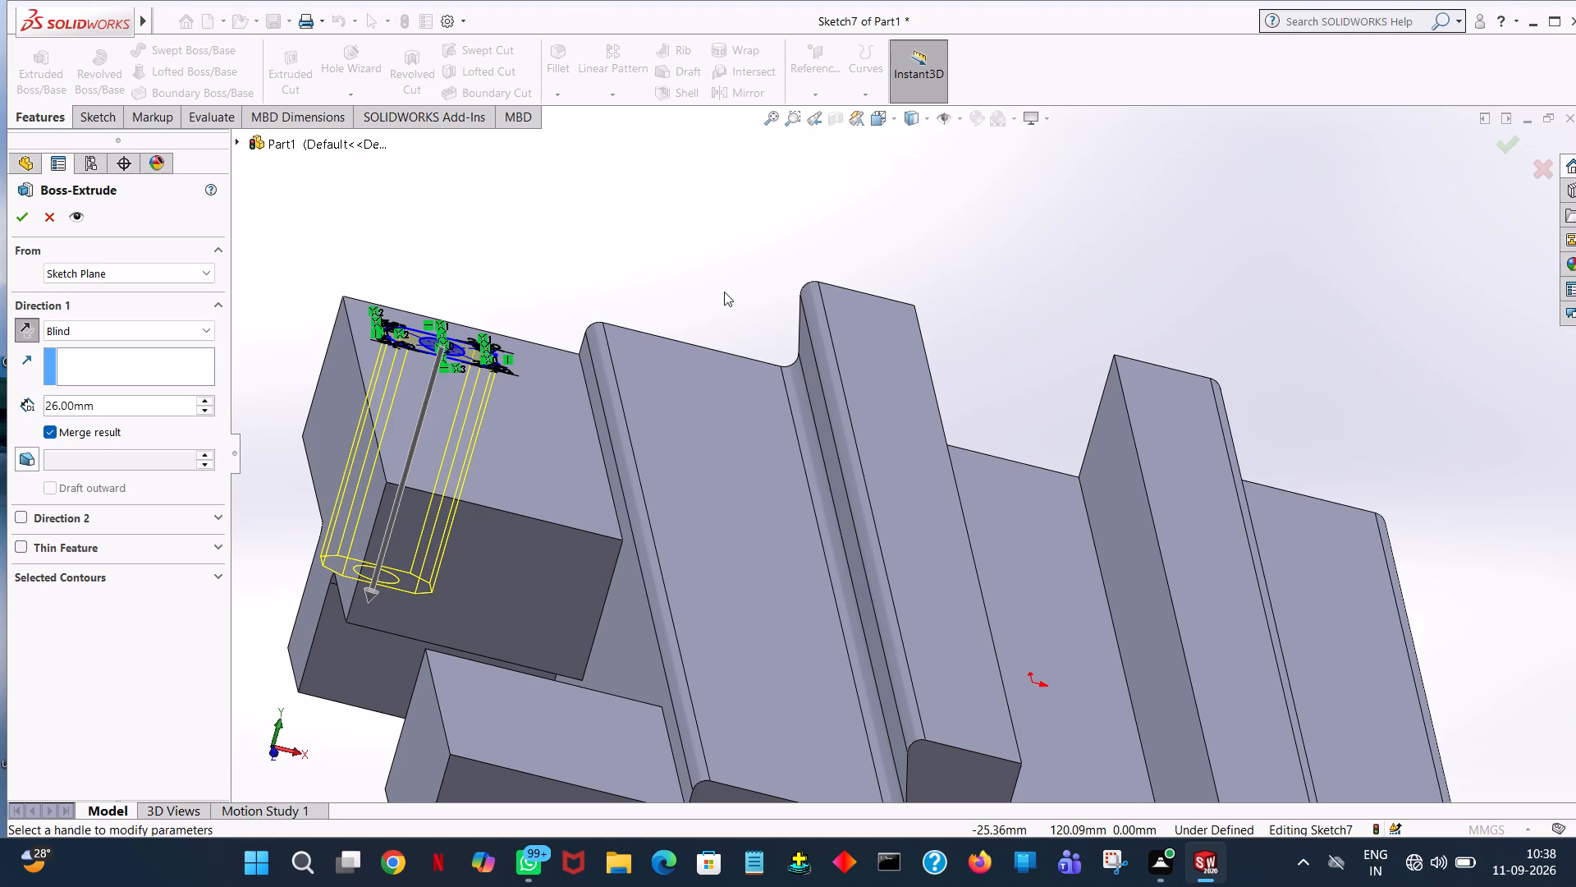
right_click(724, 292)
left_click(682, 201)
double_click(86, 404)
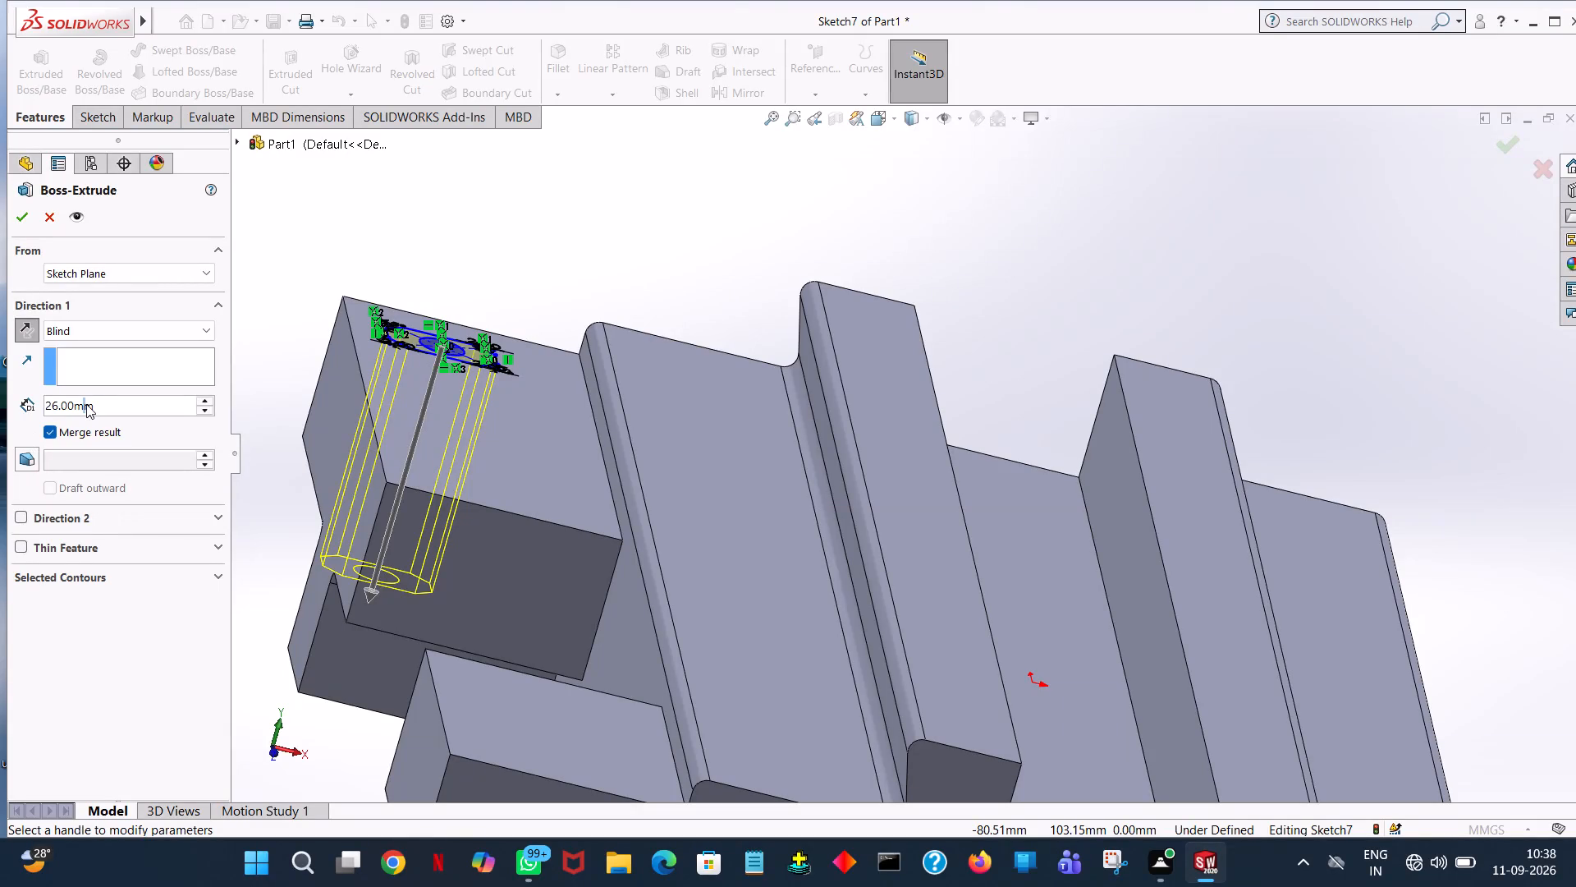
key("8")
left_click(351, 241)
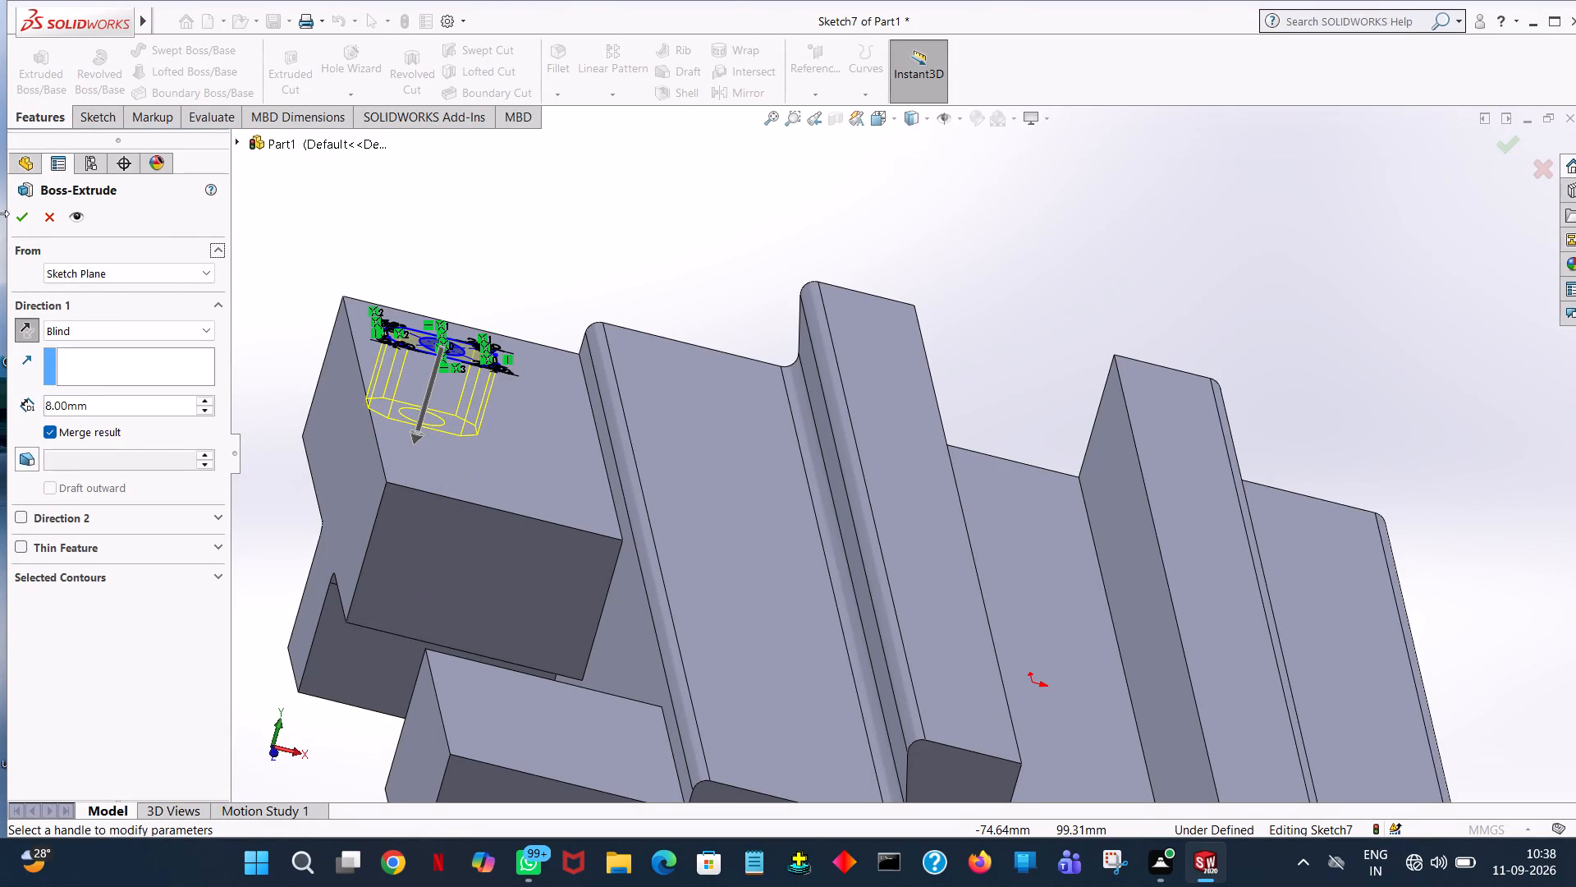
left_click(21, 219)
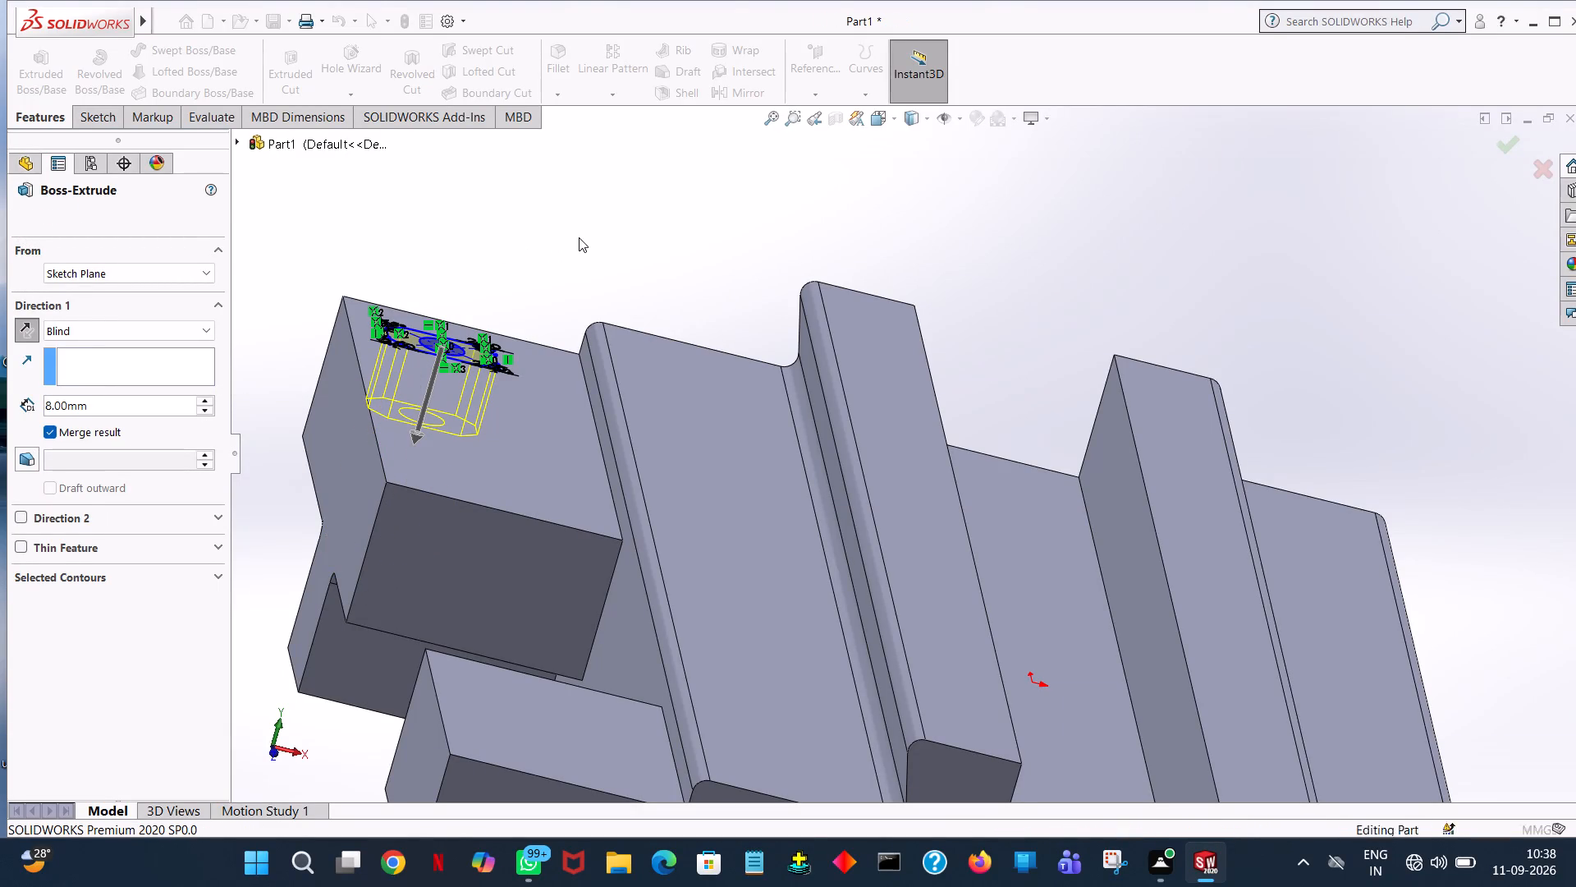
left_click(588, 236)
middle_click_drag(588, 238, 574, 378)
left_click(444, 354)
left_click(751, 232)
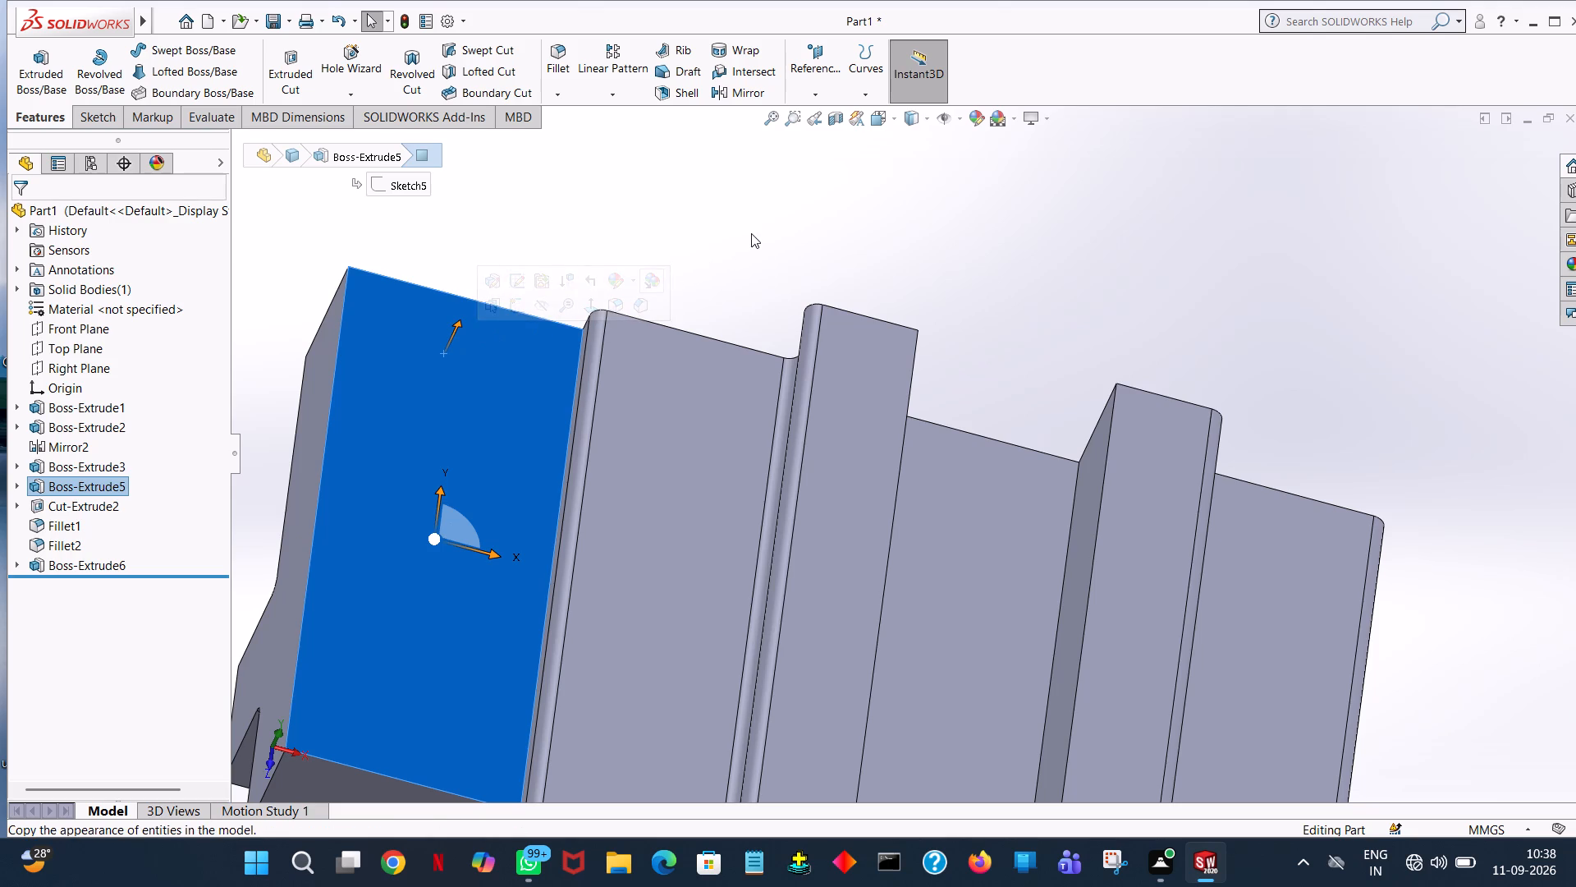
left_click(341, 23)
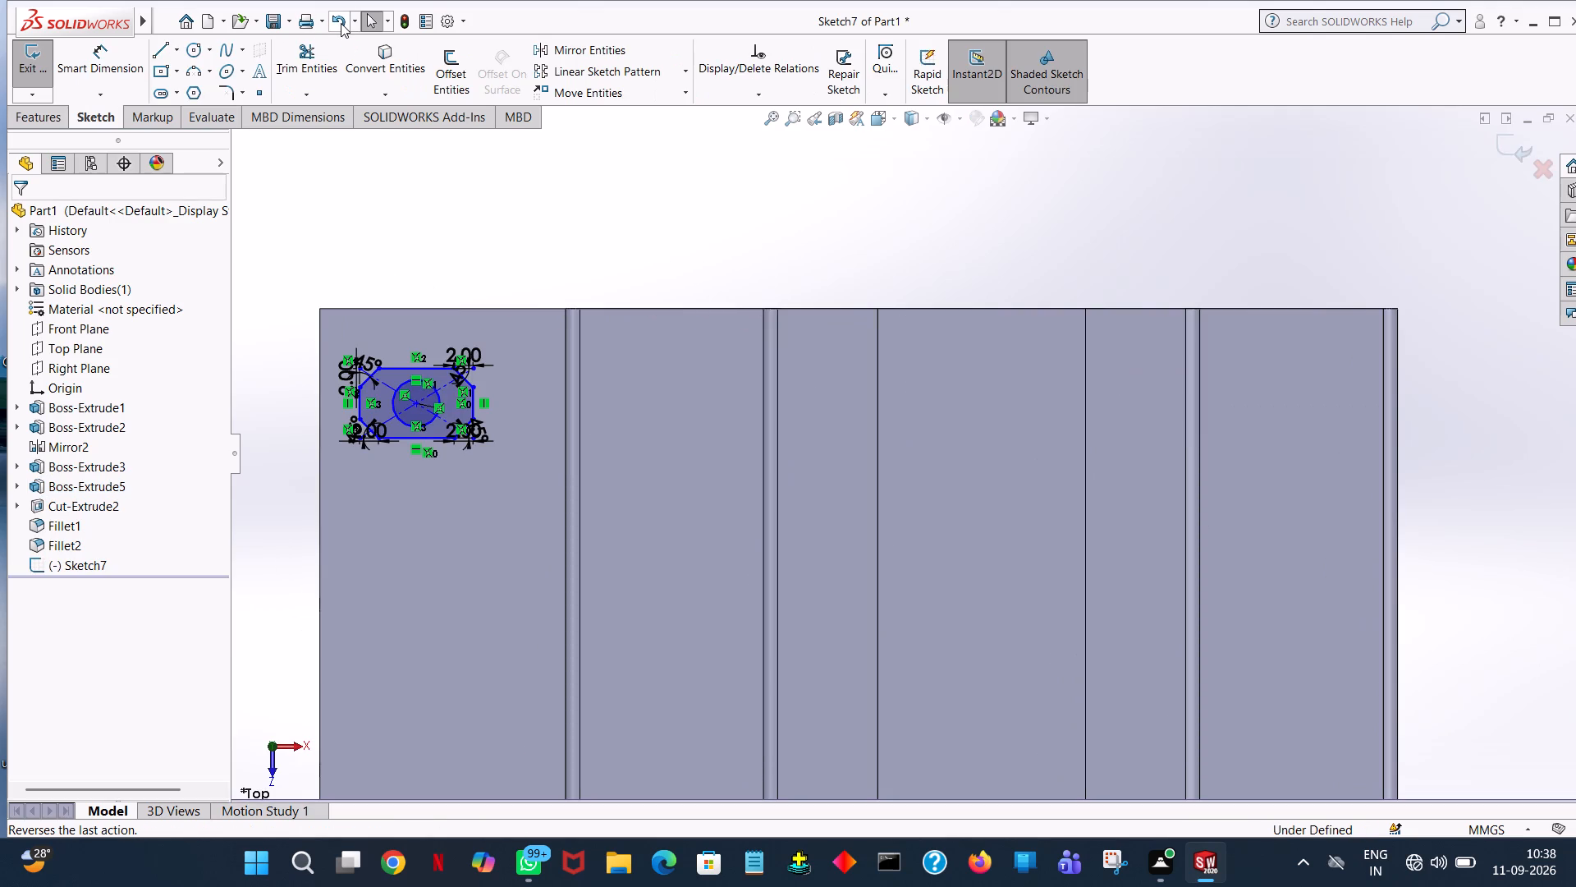
Undo the trims that removed the line running from the rear edge to the circle's centre.
left_click(341, 23)
left_click(341, 23)
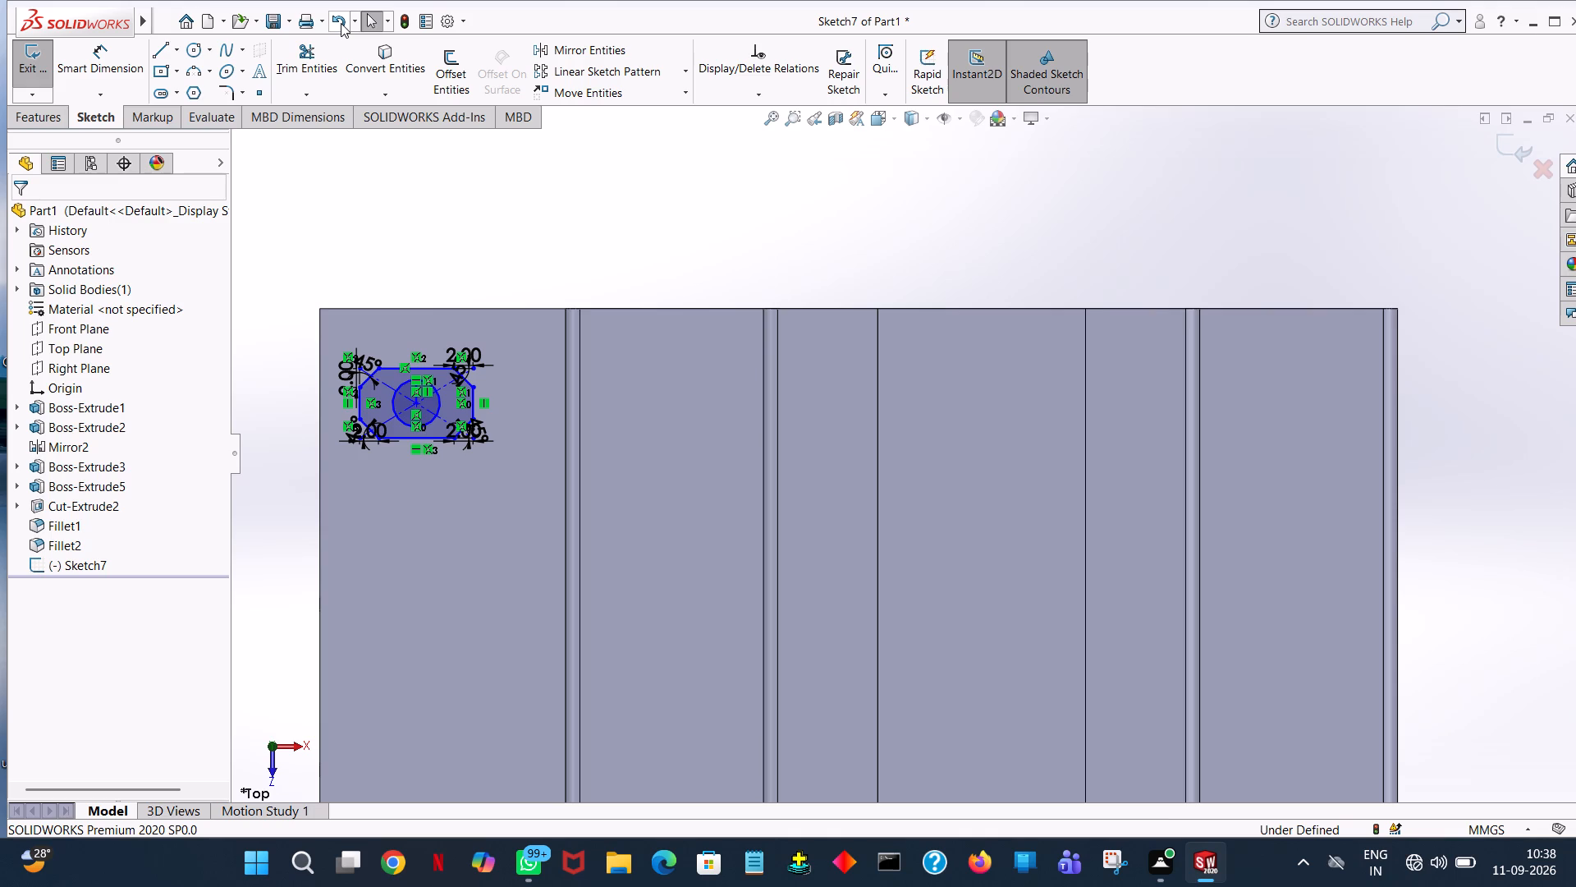
left_click(341, 23)
left_click(341, 23)
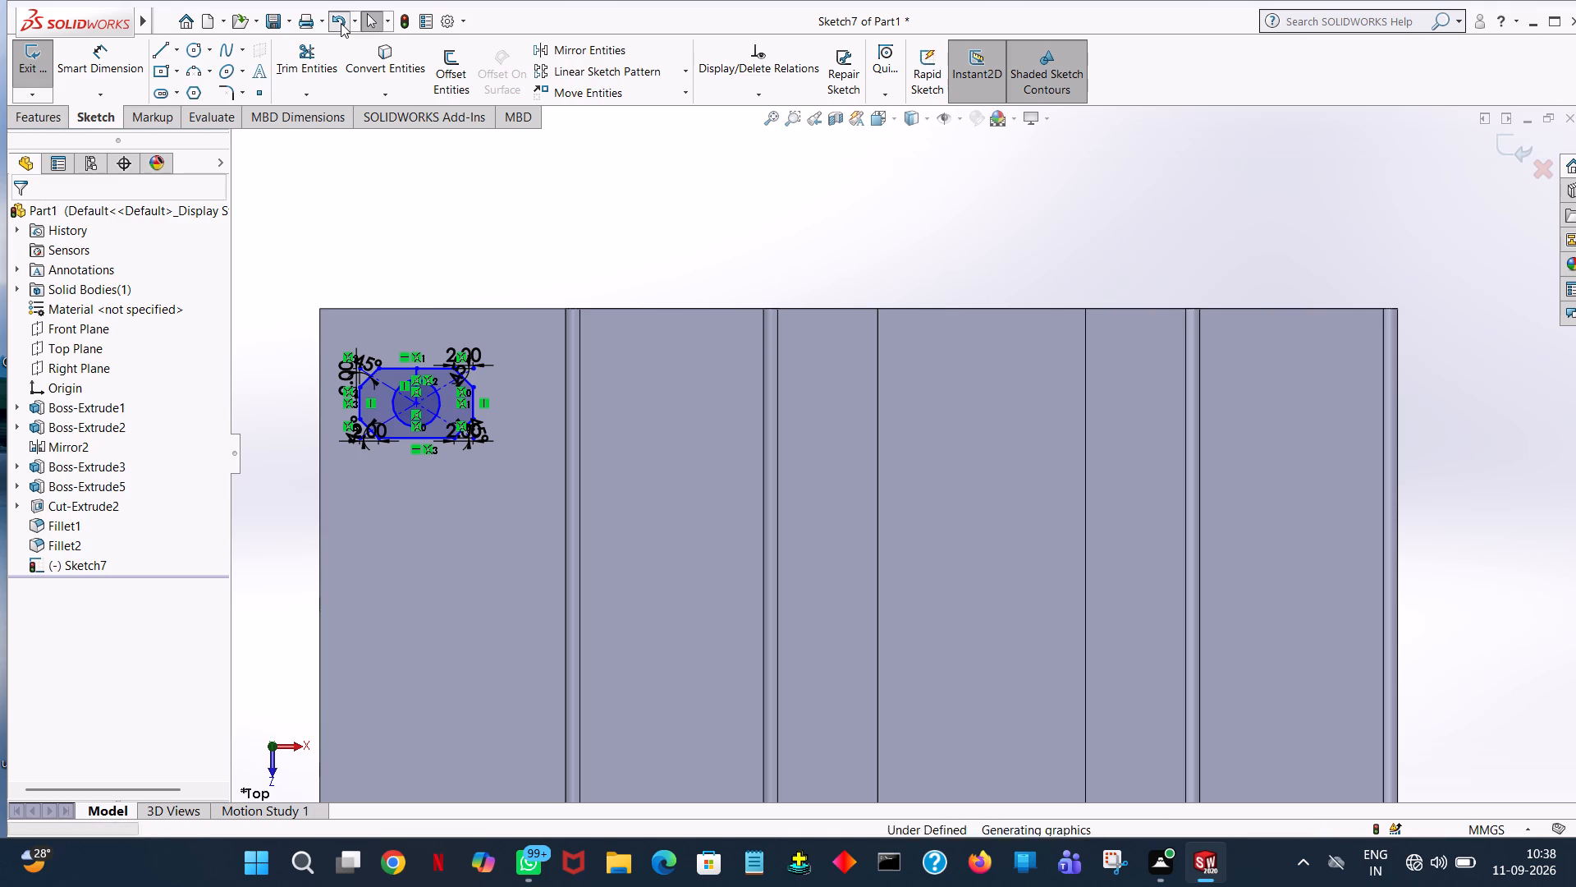
double_click(341, 23)
triple_click(341, 23)
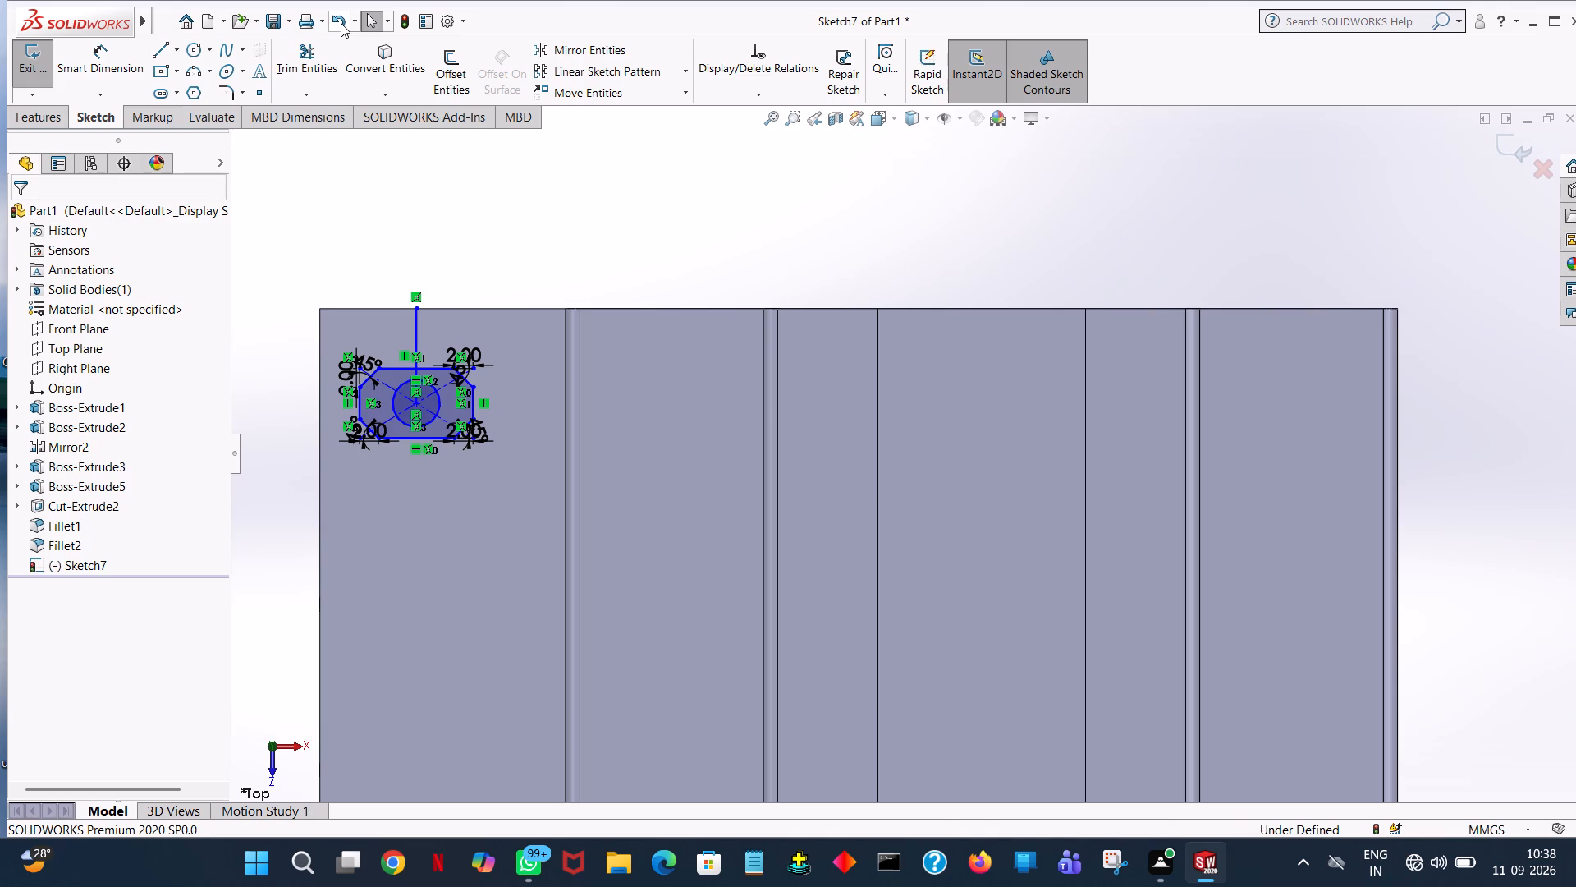
triple_click(341, 23)
triple_click(341, 23)
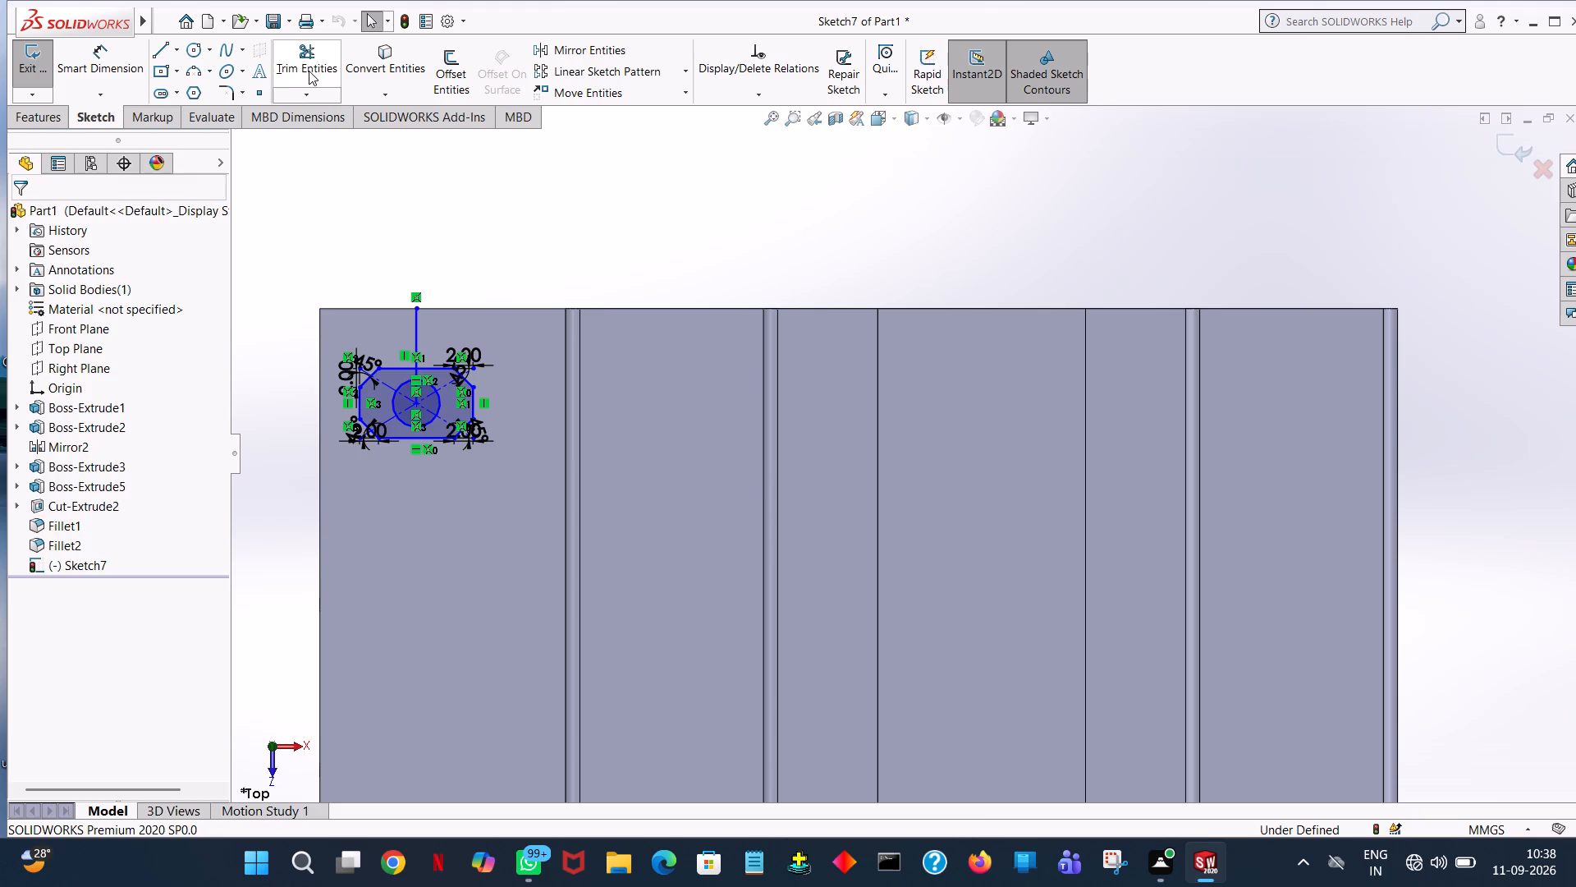
Trim away all sides and corner chamfers of the rectangle around the circle, keeping the line to the rear edge.
left_click(309, 70)
left_click(375, 370)
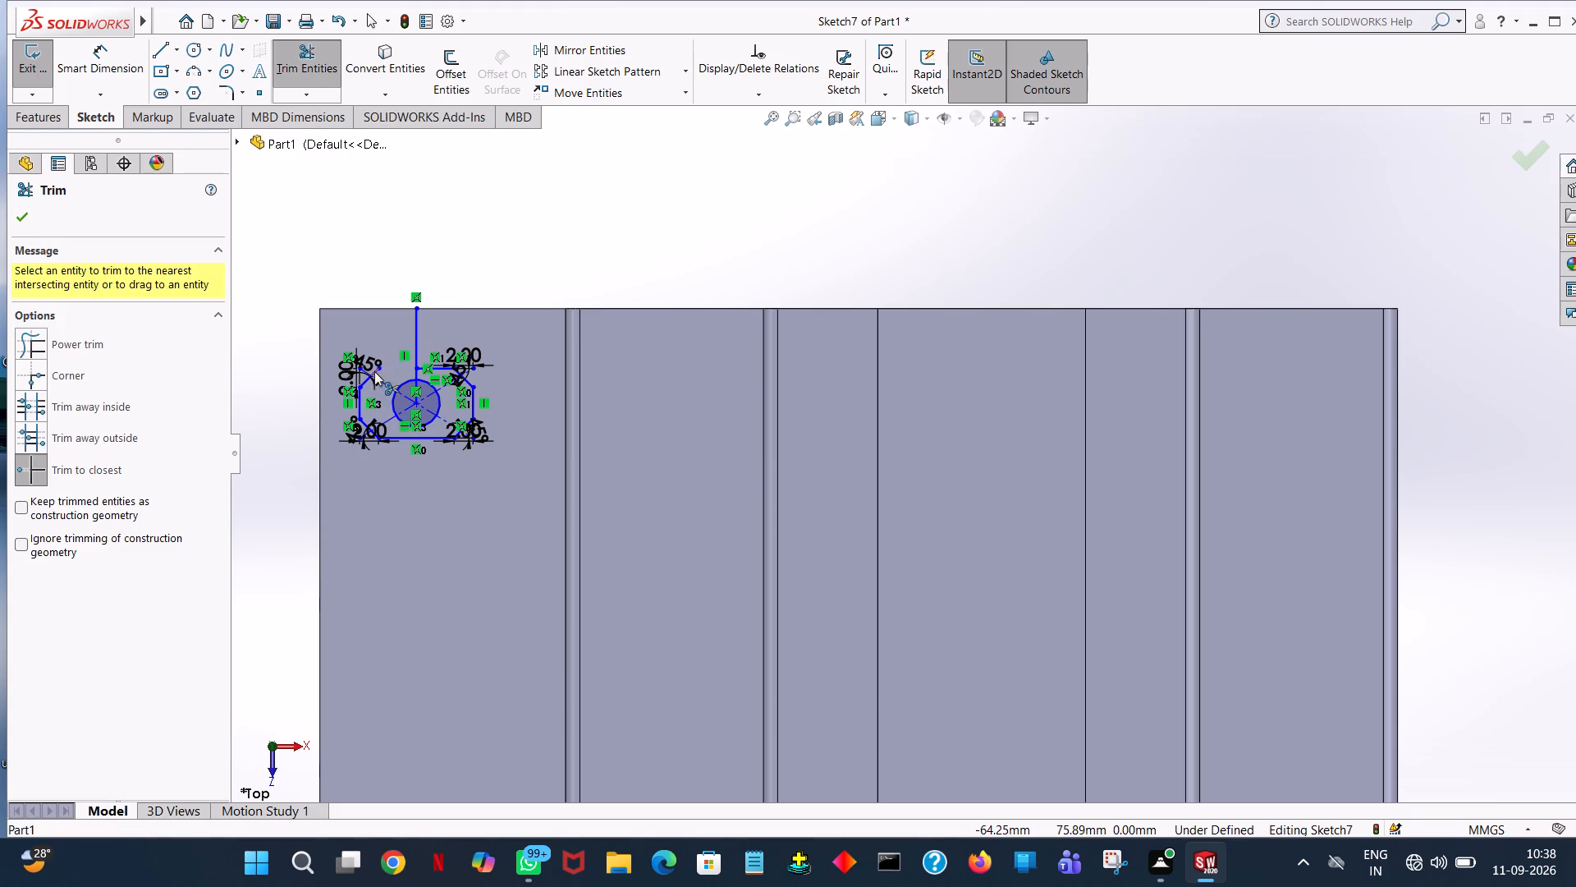
left_click(371, 376)
left_click(373, 367)
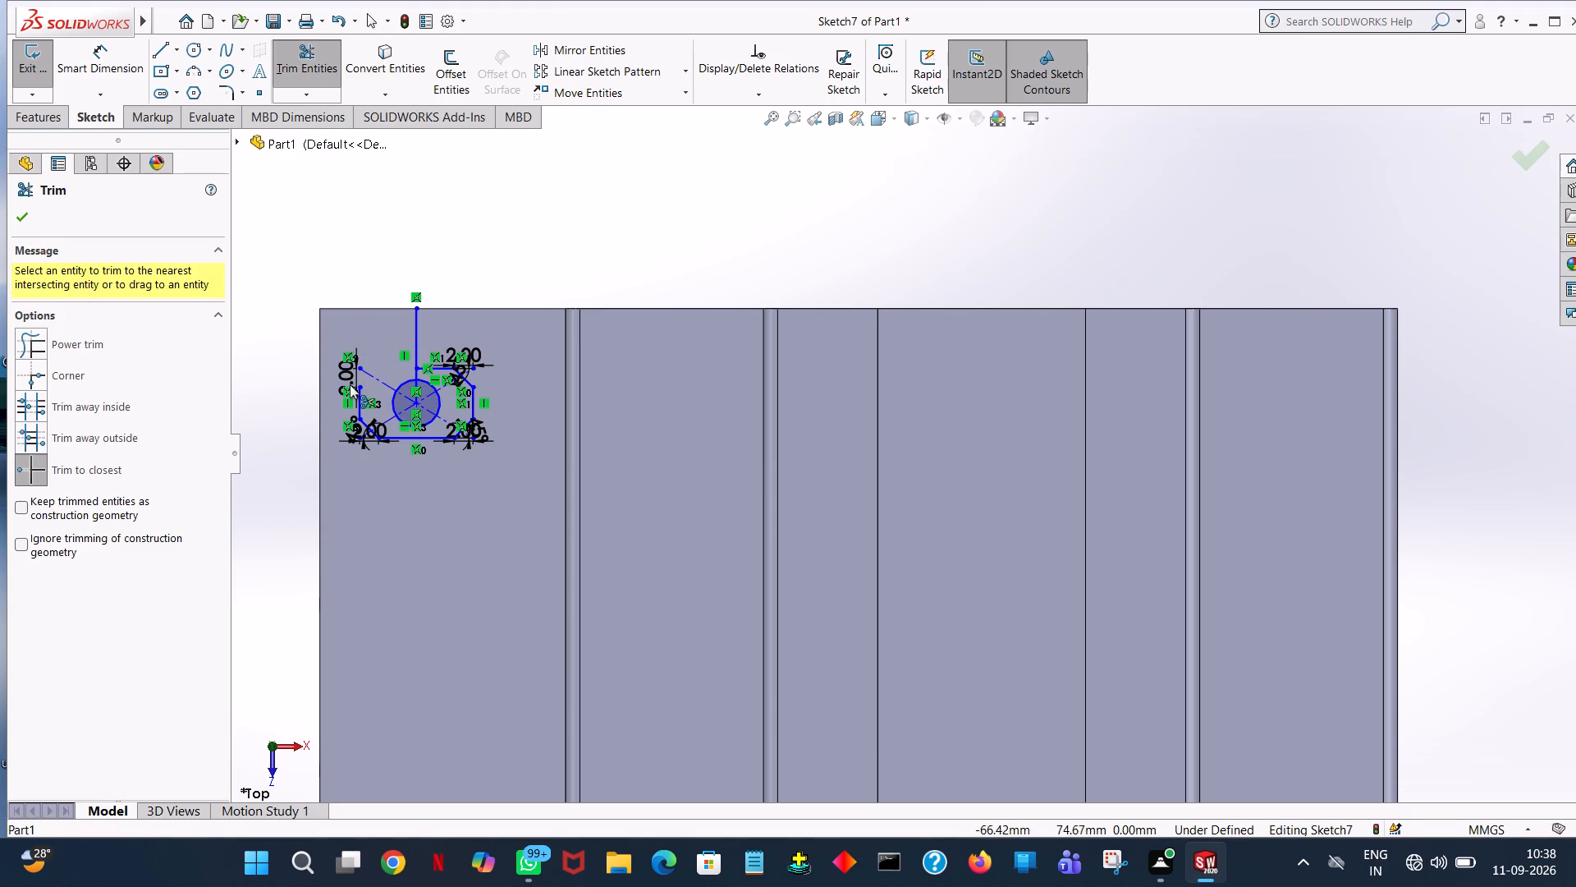
left_click(350, 384)
left_click(360, 406)
left_click(367, 440)
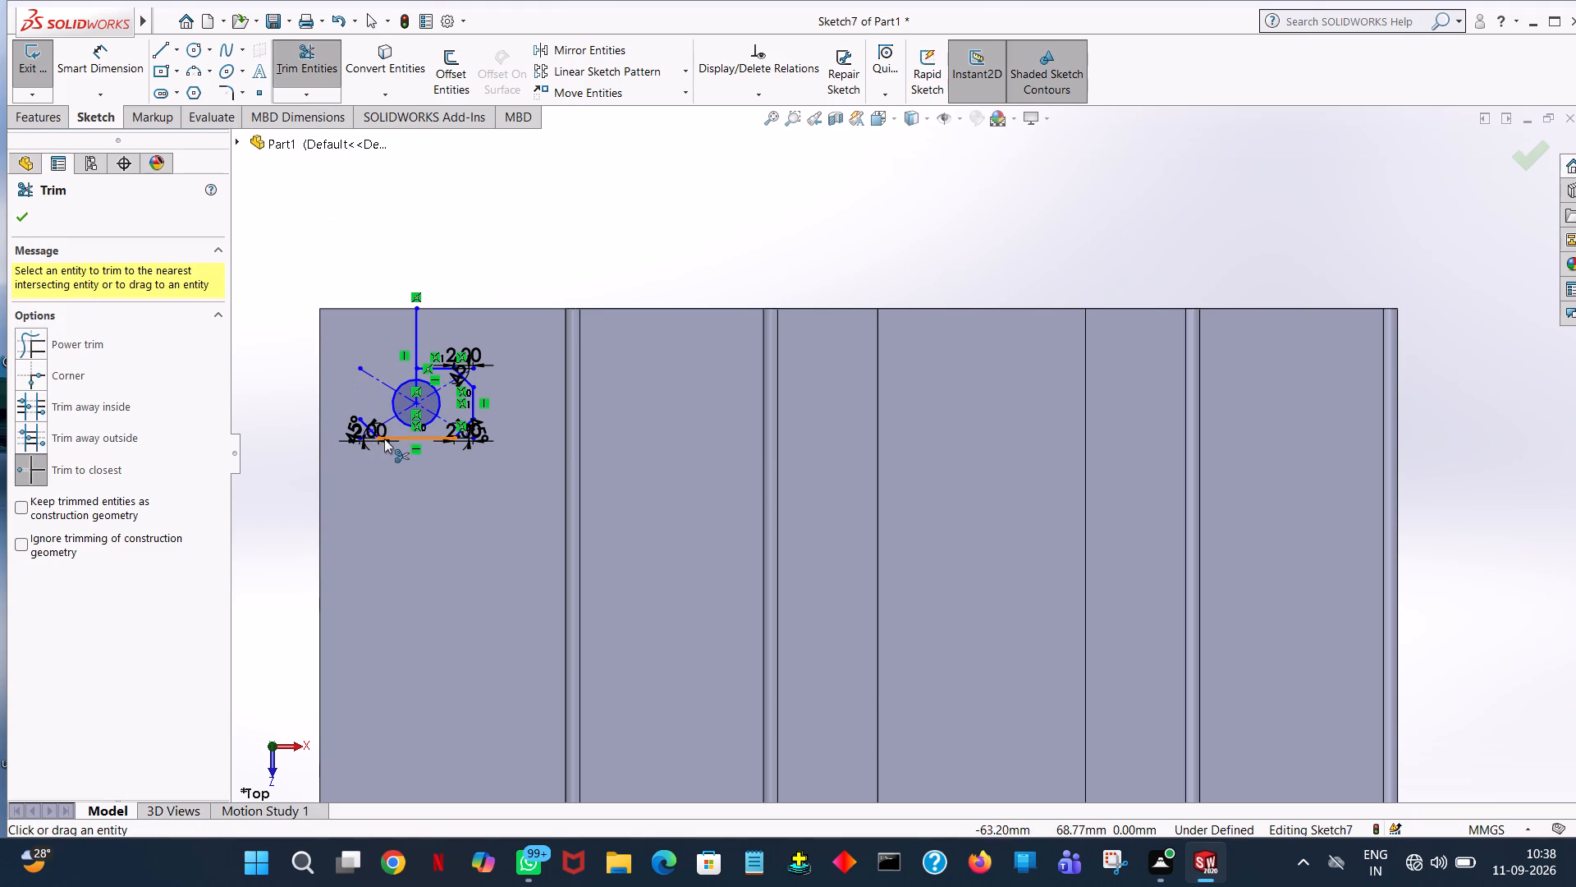
left_click(385, 439)
left_click(466, 443)
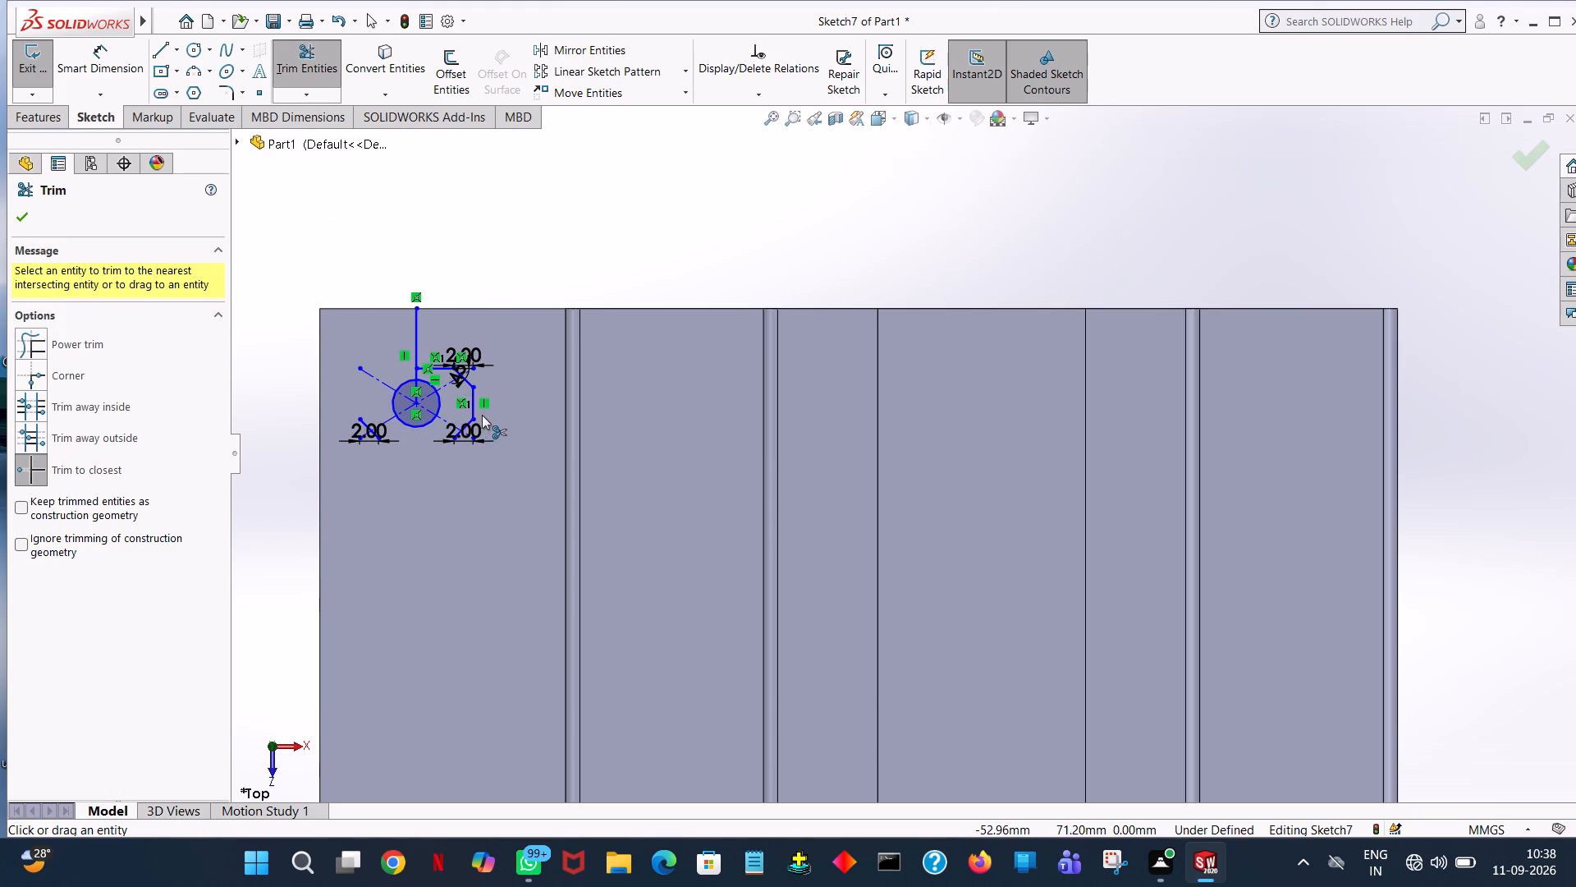
left_click(474, 415)
left_click(472, 384)
left_click(468, 385)
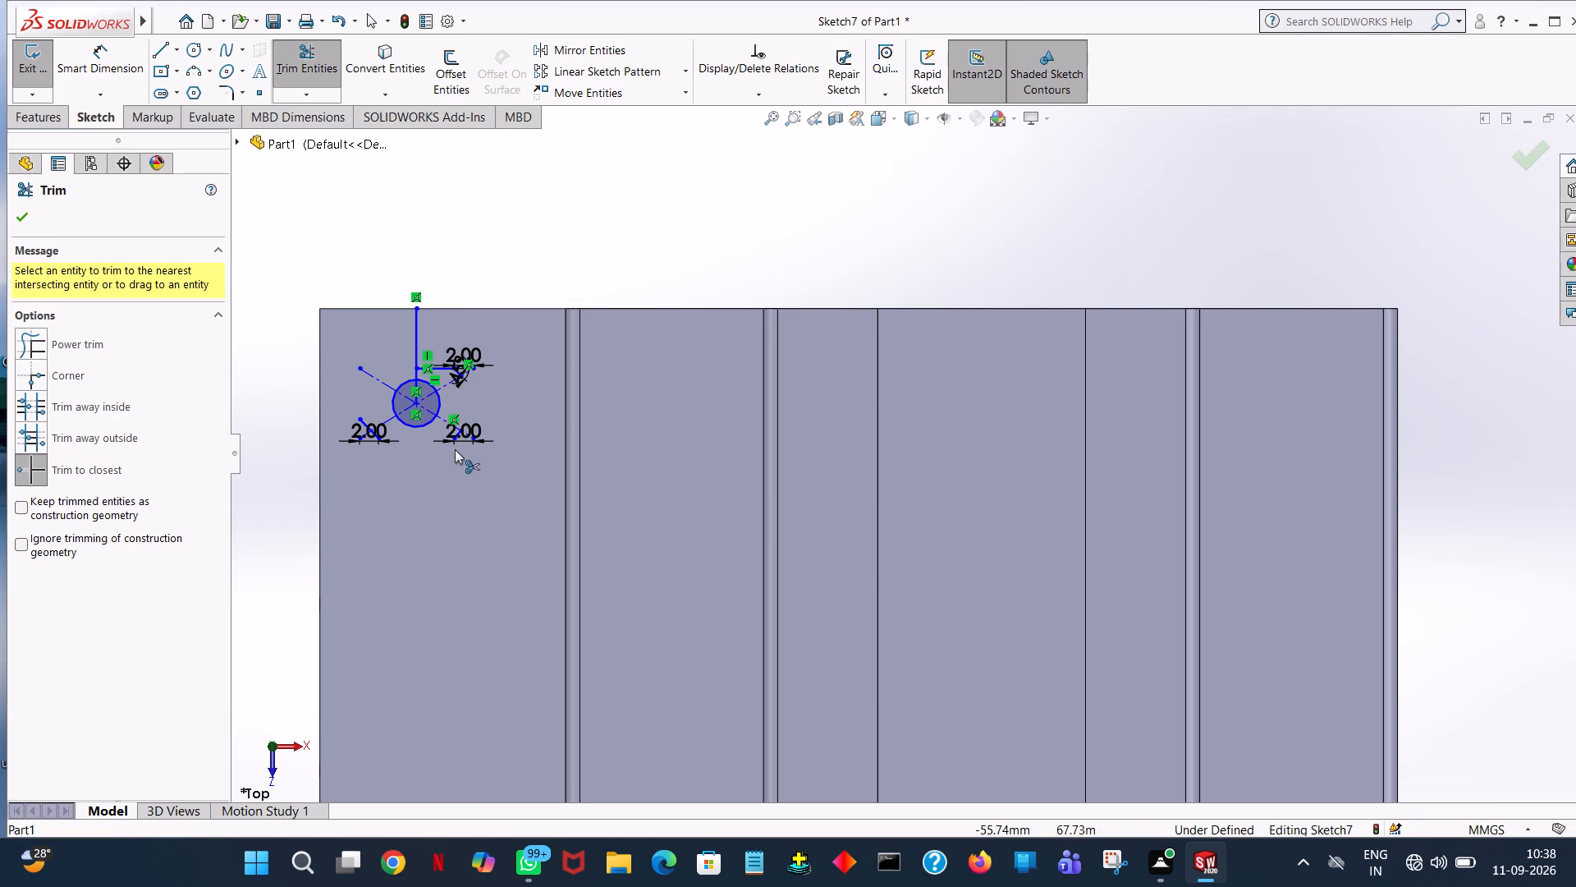
left_click(464, 428)
left_click(373, 432)
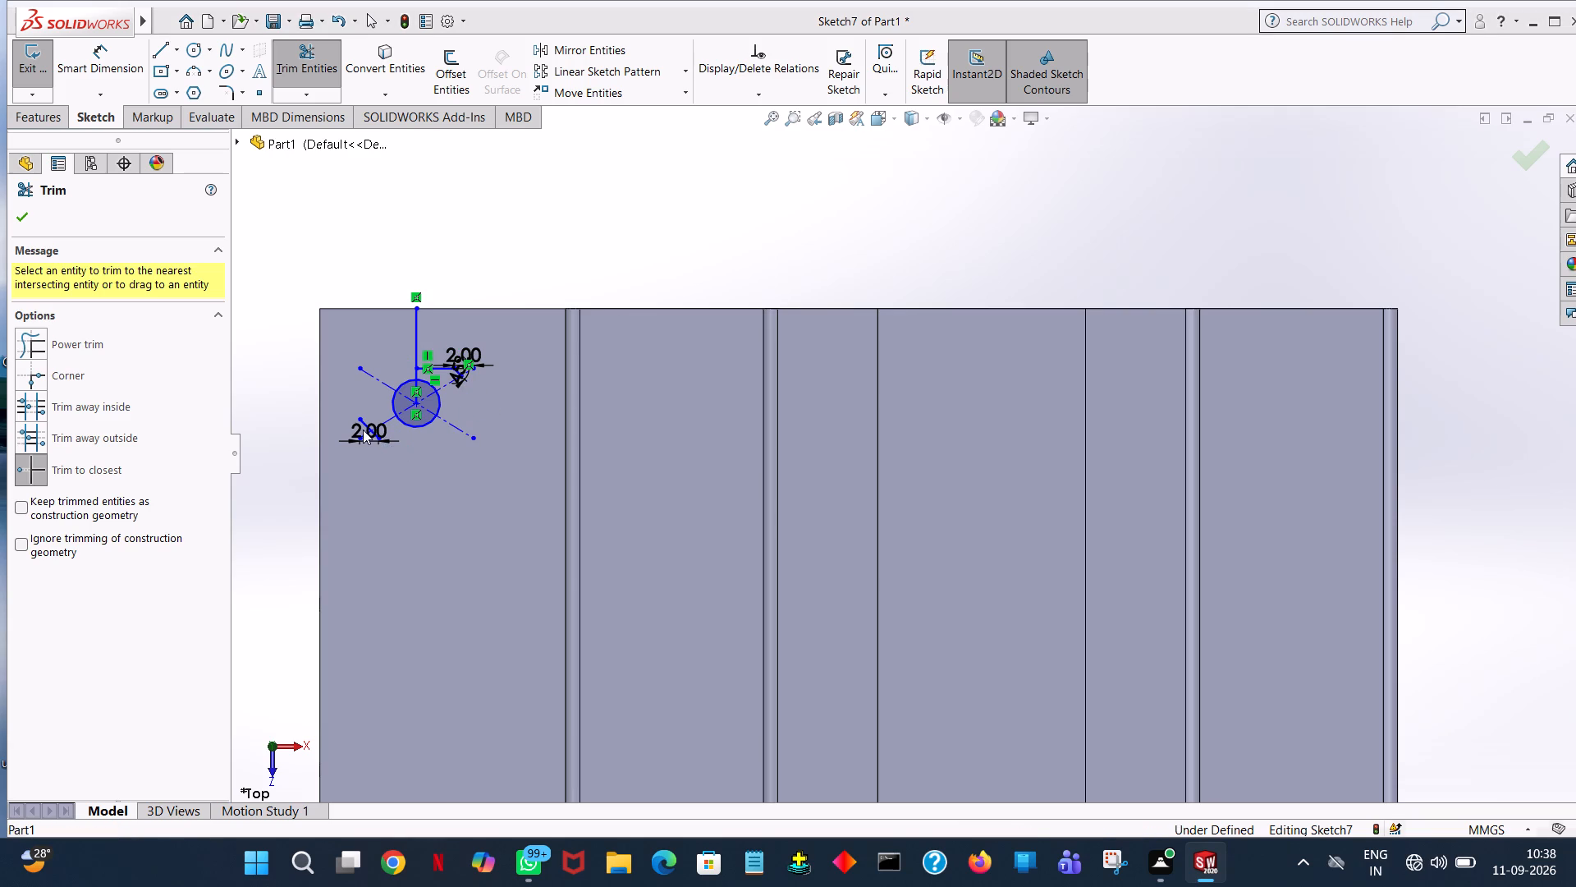
left_click(363, 424)
left_click(879, 437)
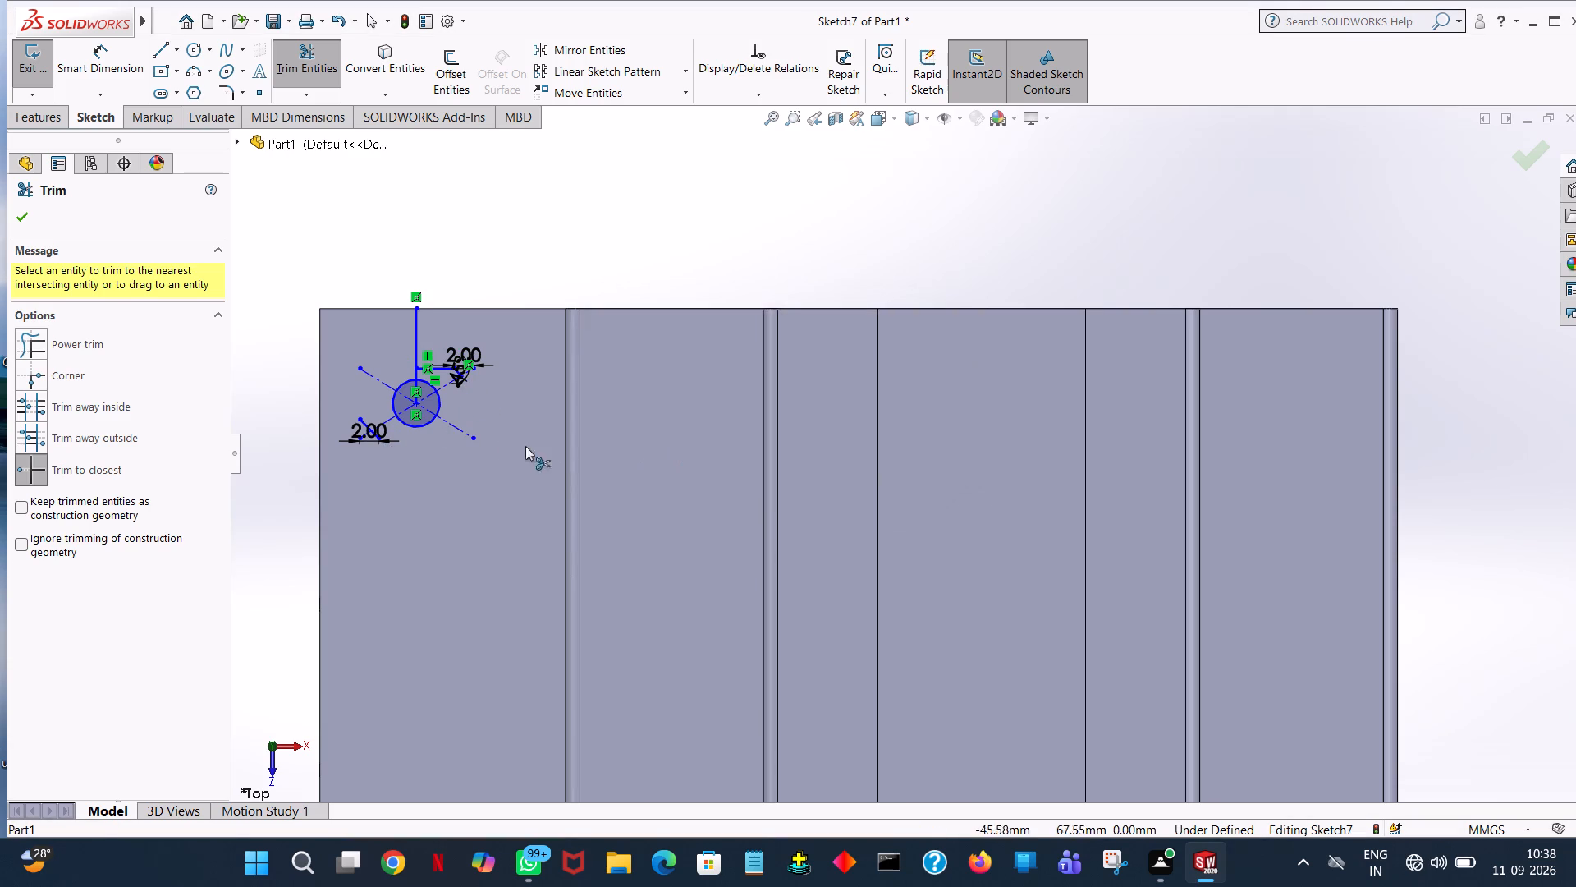
left_click(360, 421)
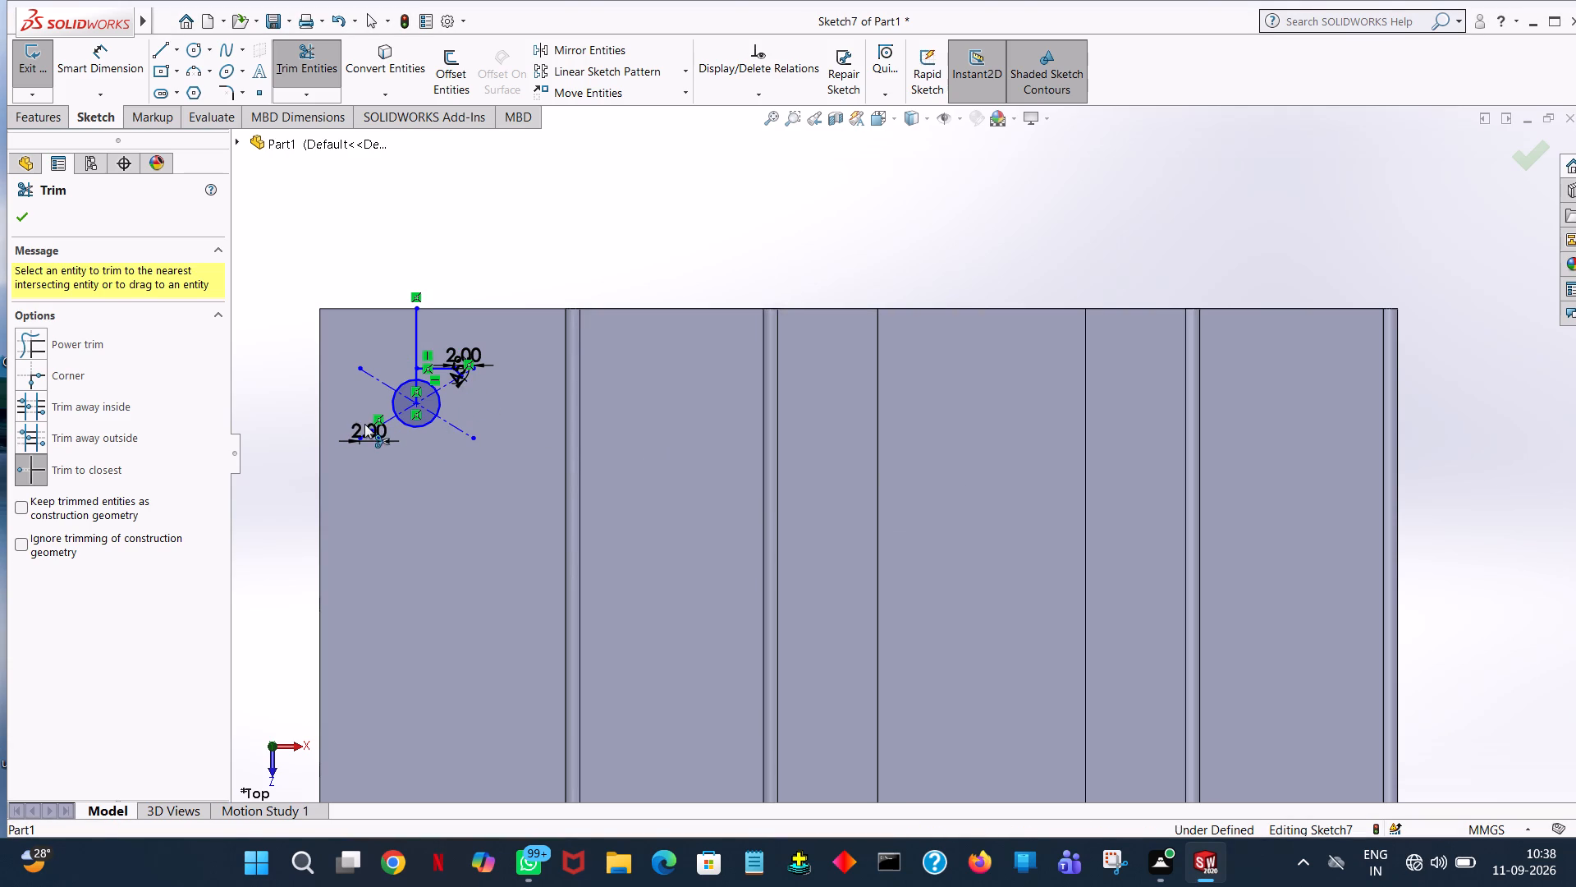
left_click(378, 436)
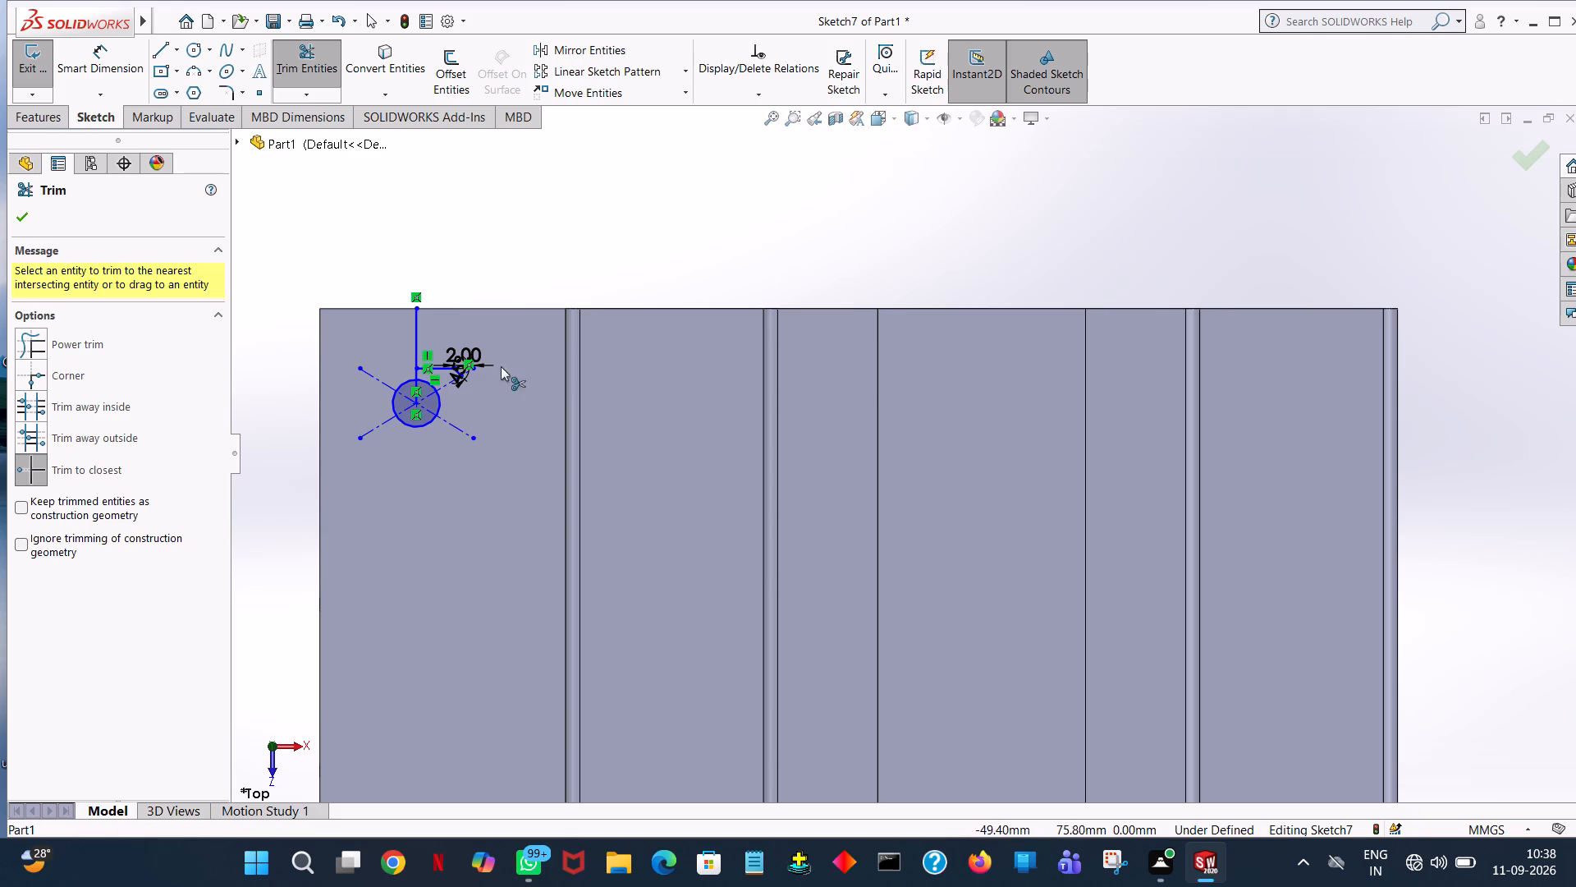
left_click(449, 364)
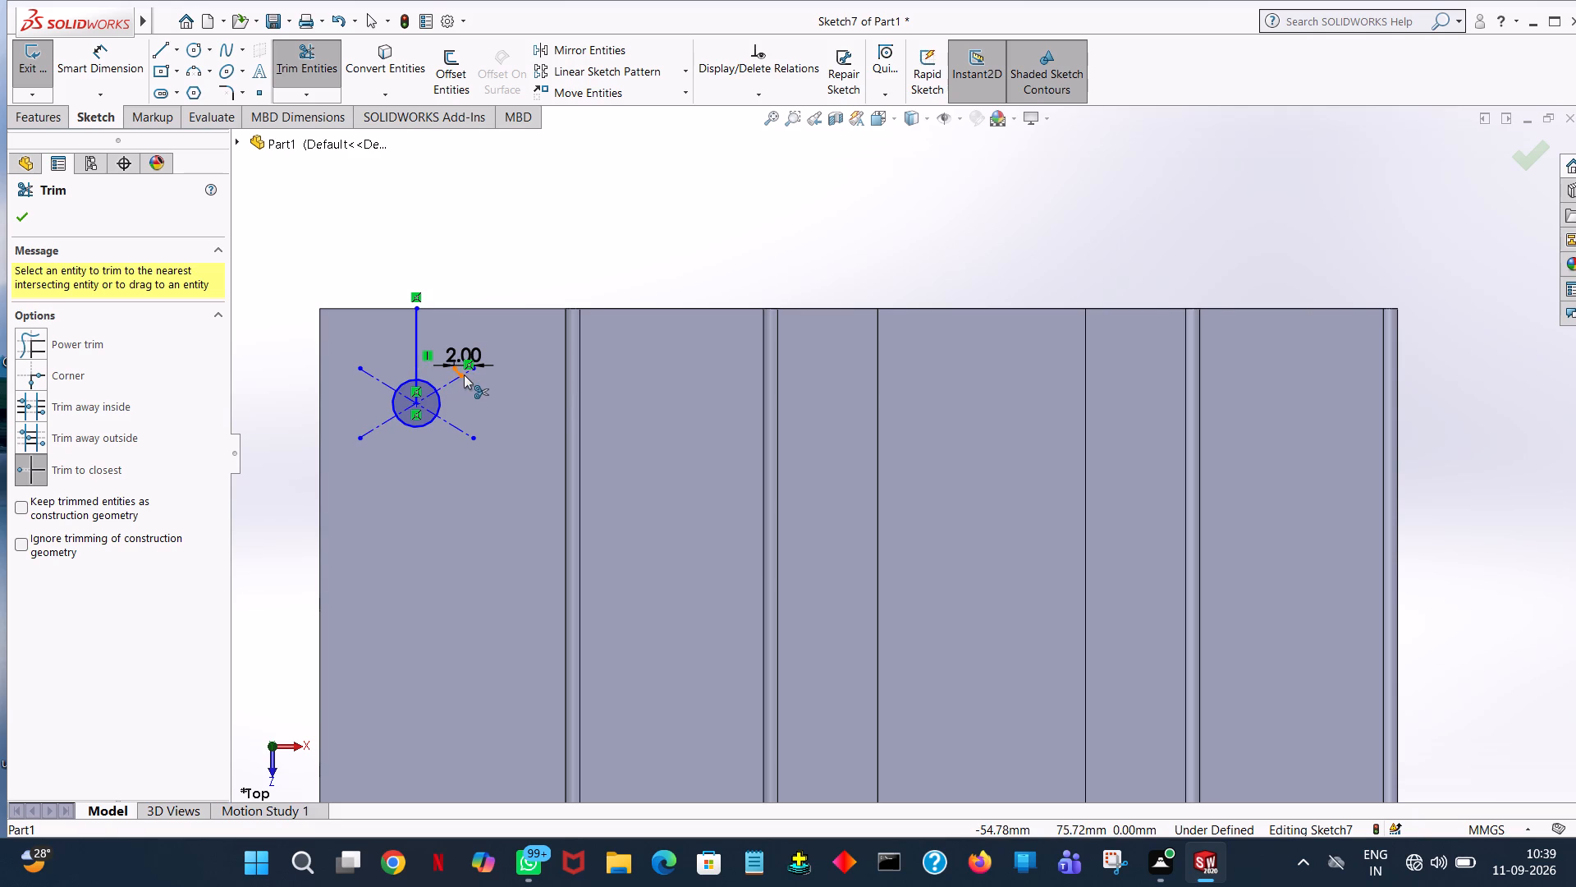
left_click(464, 375)
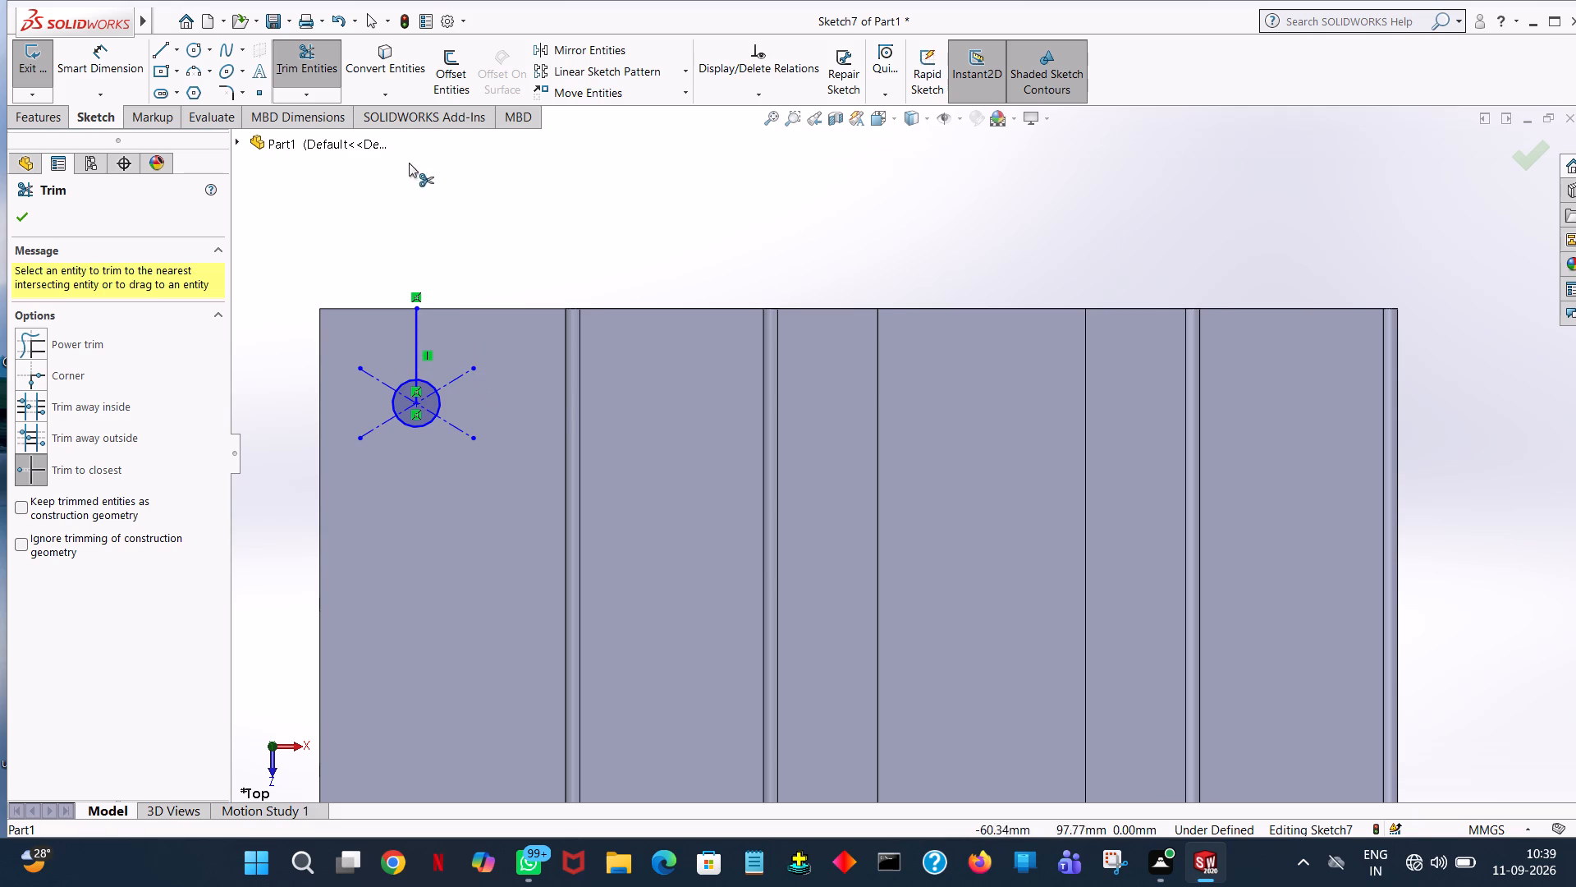
Trim away the diagonal construction lines and the circle, leaving only the line from the rear edge, and finish trimming.
left_click(463, 431)
left_click(455, 377)
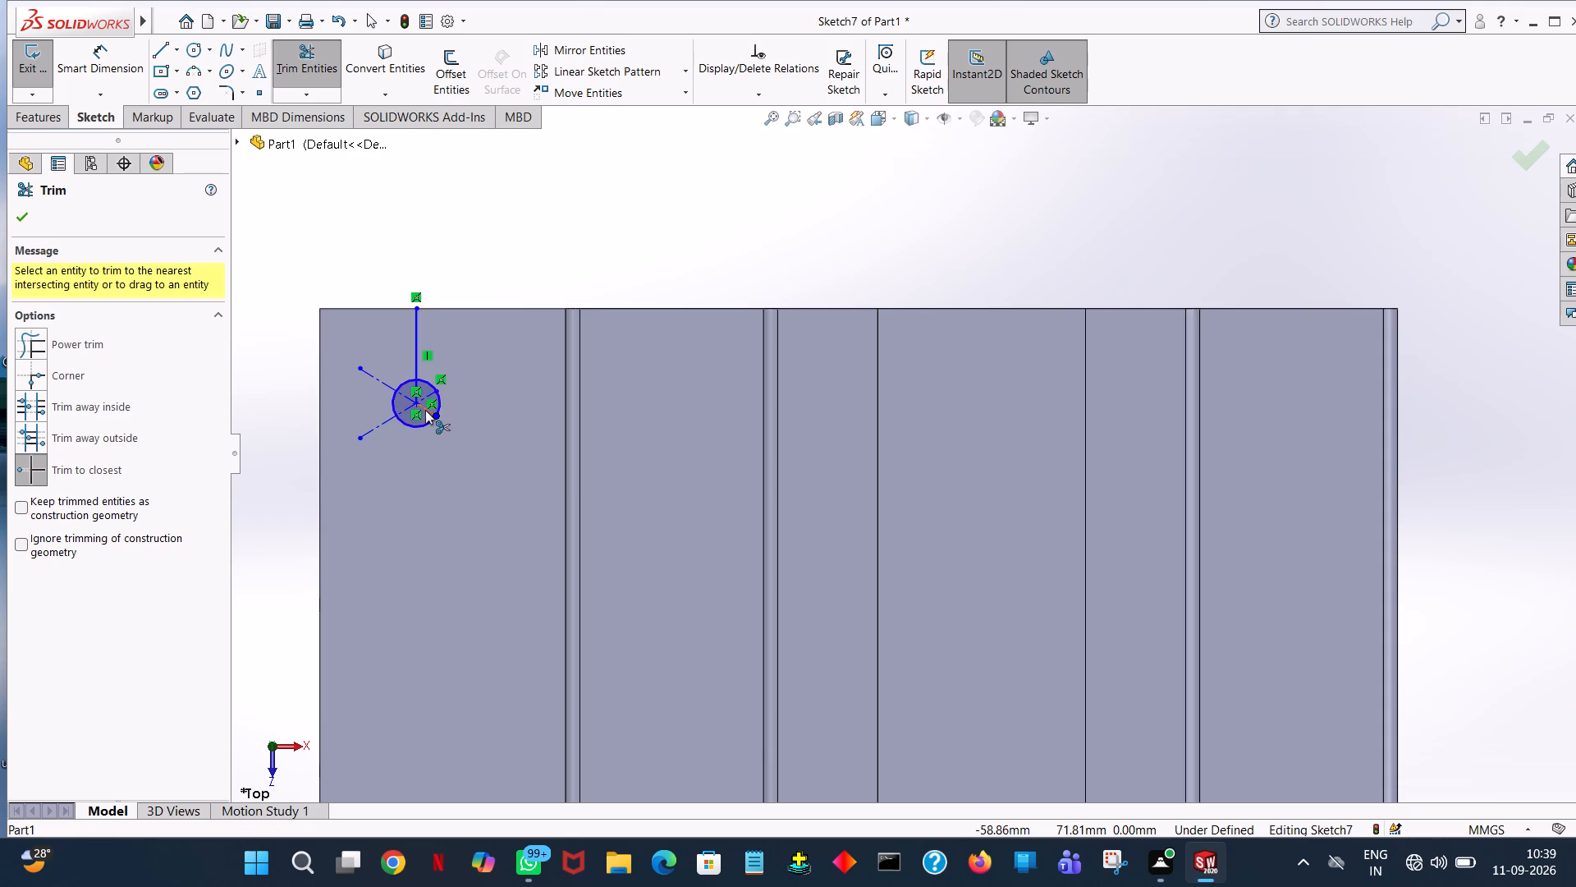
left_click(425, 410)
left_click(403, 395)
left_click(382, 378)
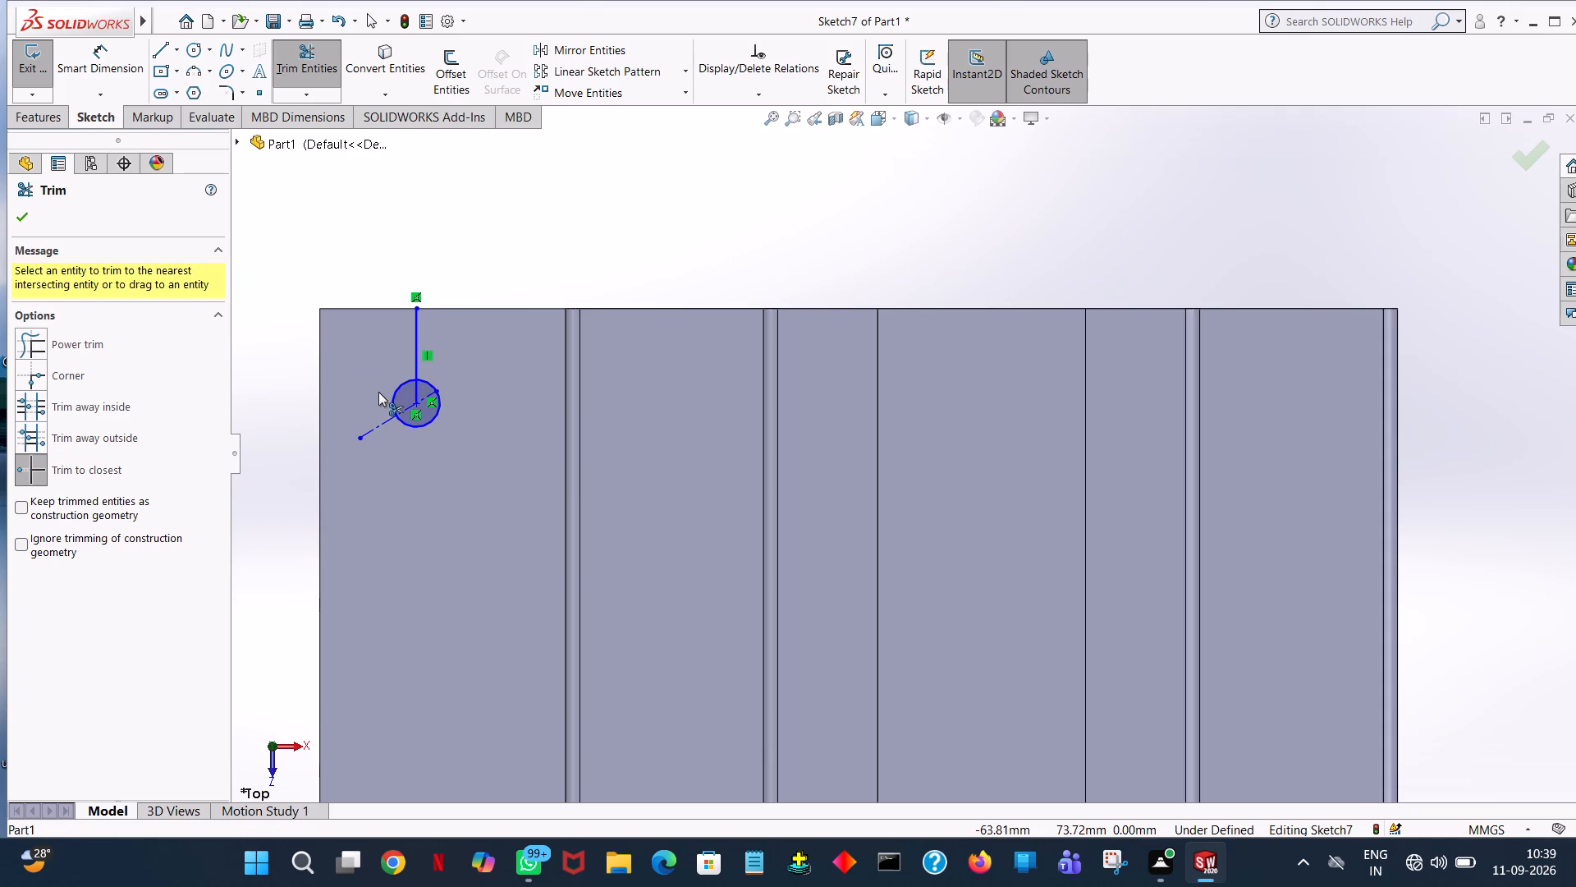
left_click(378, 392)
left_click(393, 414)
left_click(393, 418)
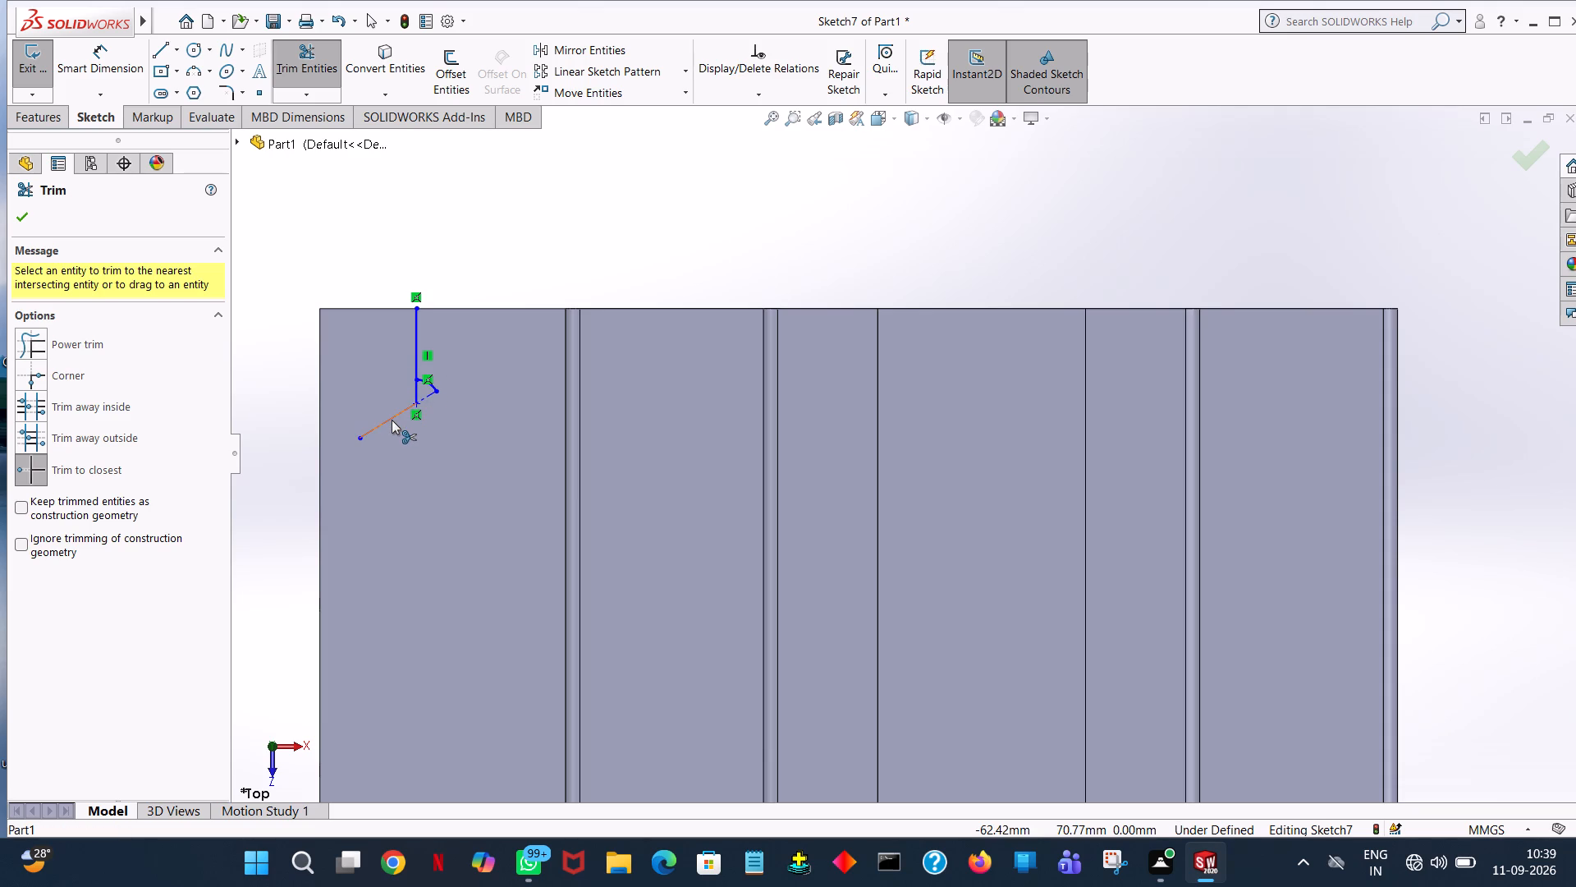
left_click(392, 420)
left_click(431, 394)
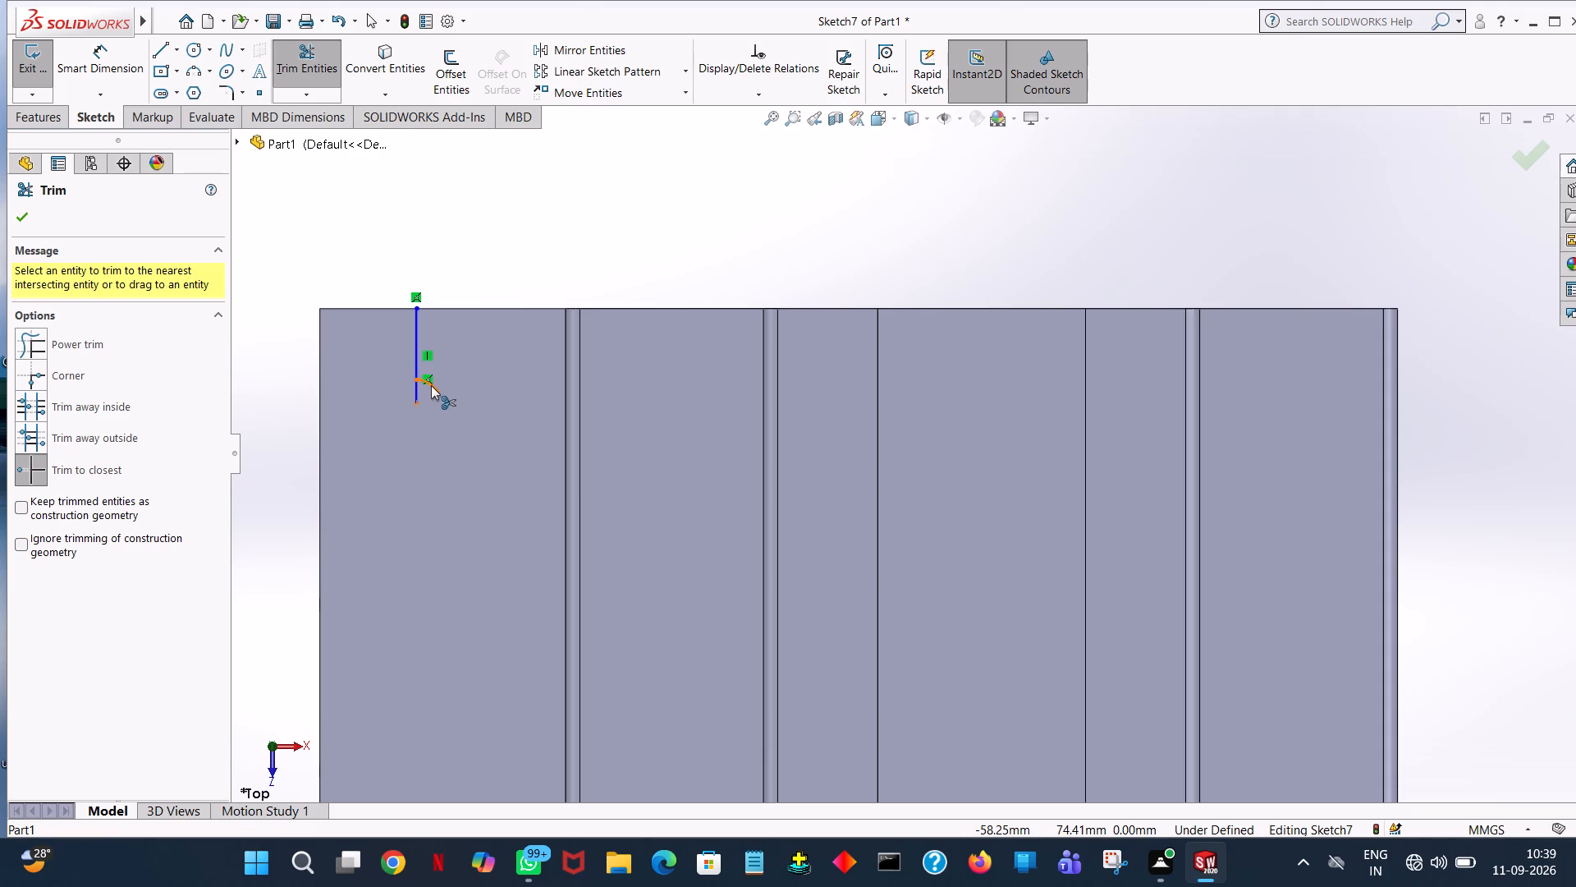
left_click(431, 385)
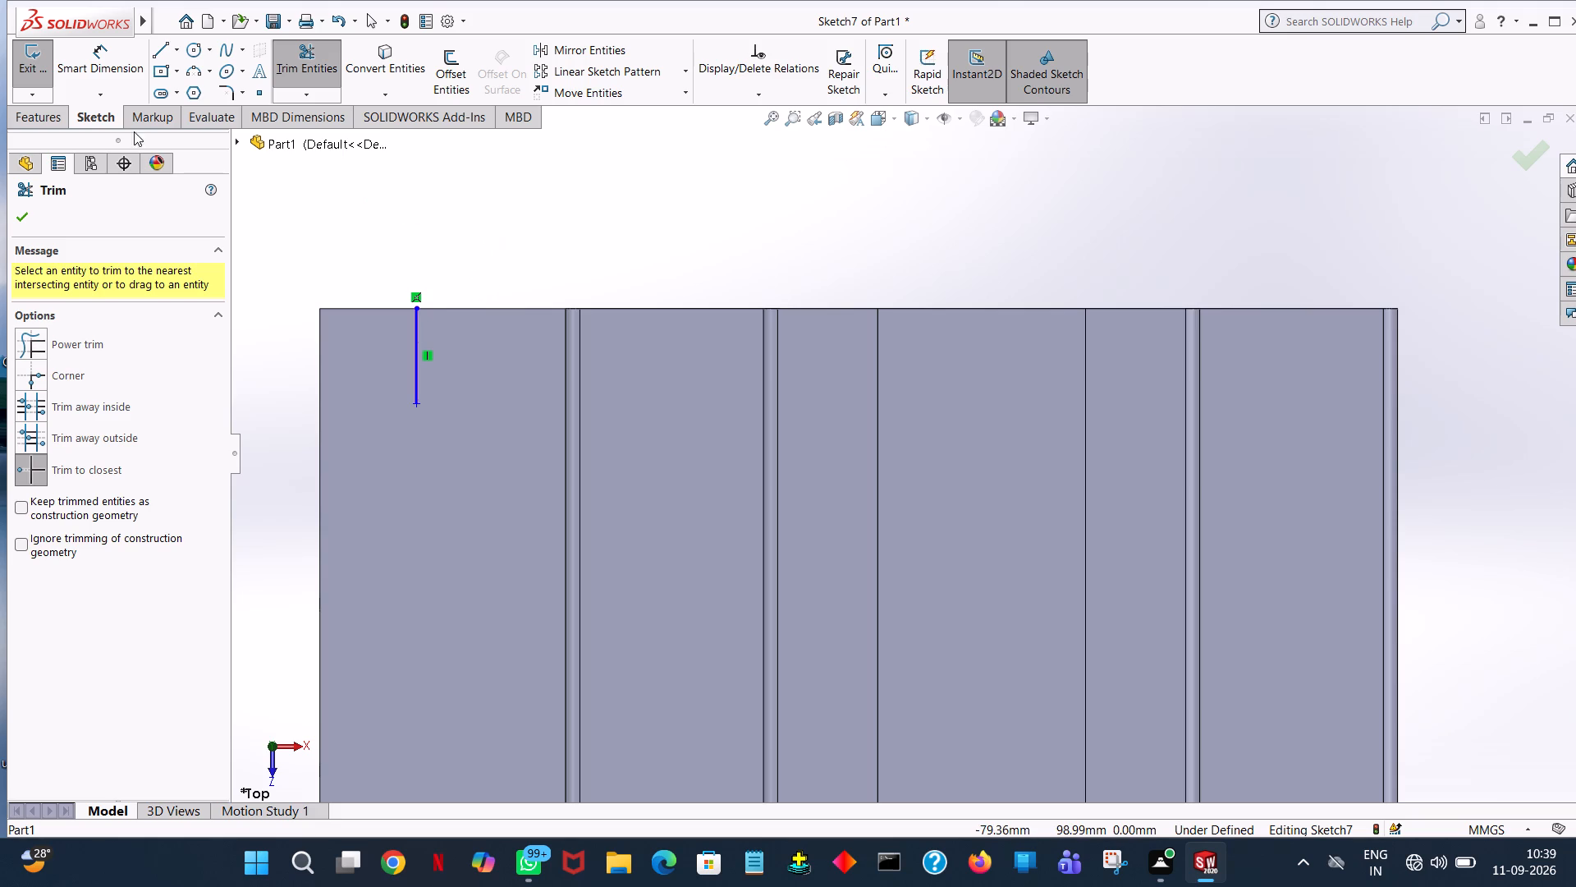
left_click(25, 214)
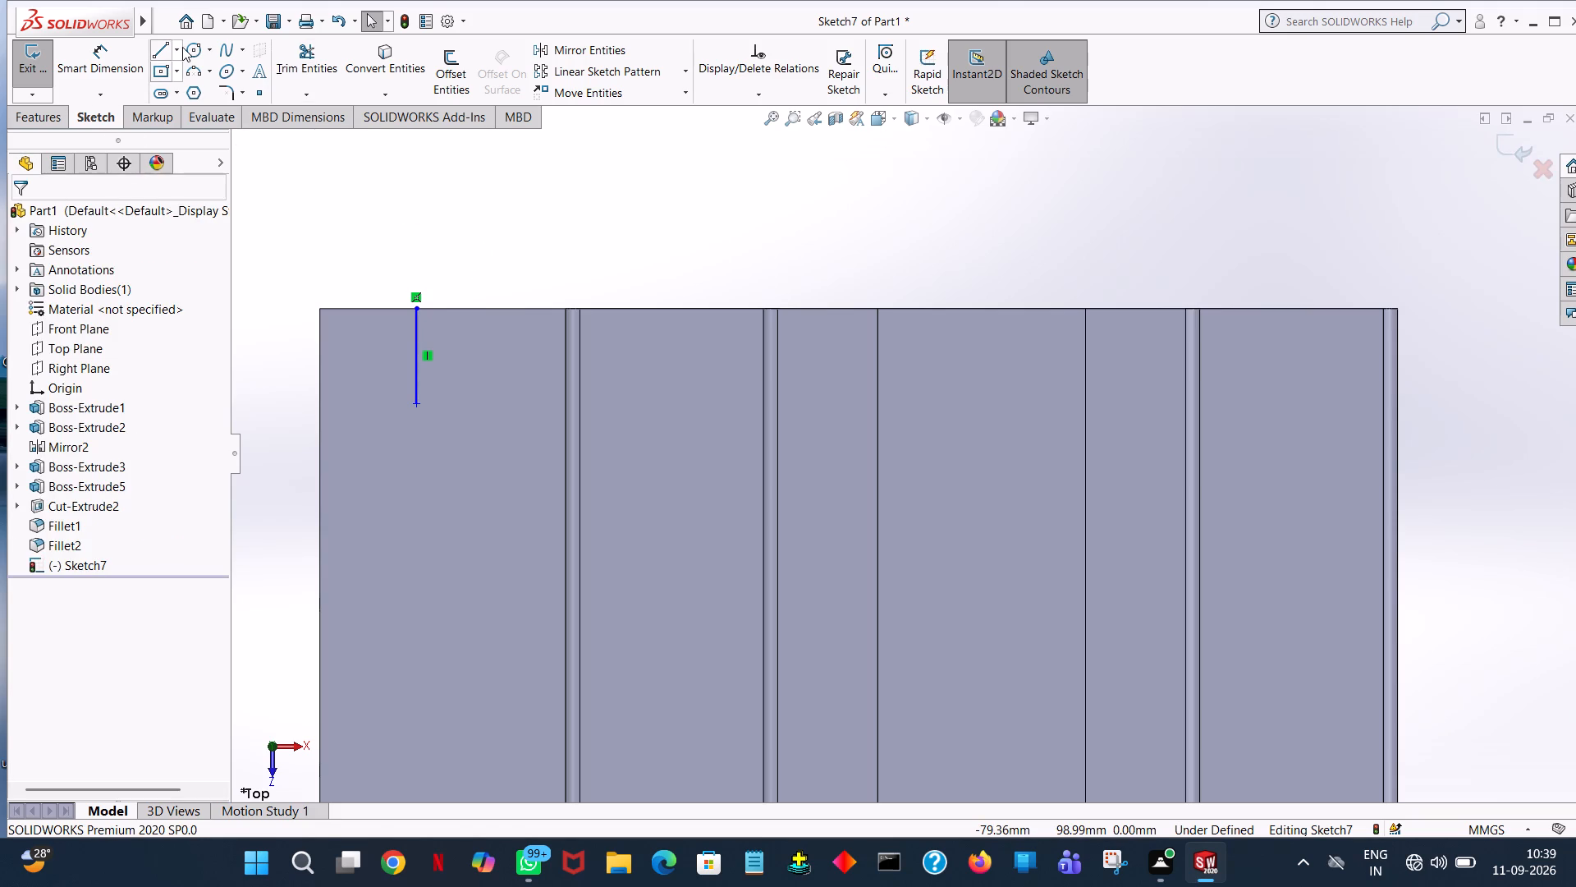
Sketch a circle of radius 6 mm centred on the free end of the line from the rear edge.
left_click(189, 46)
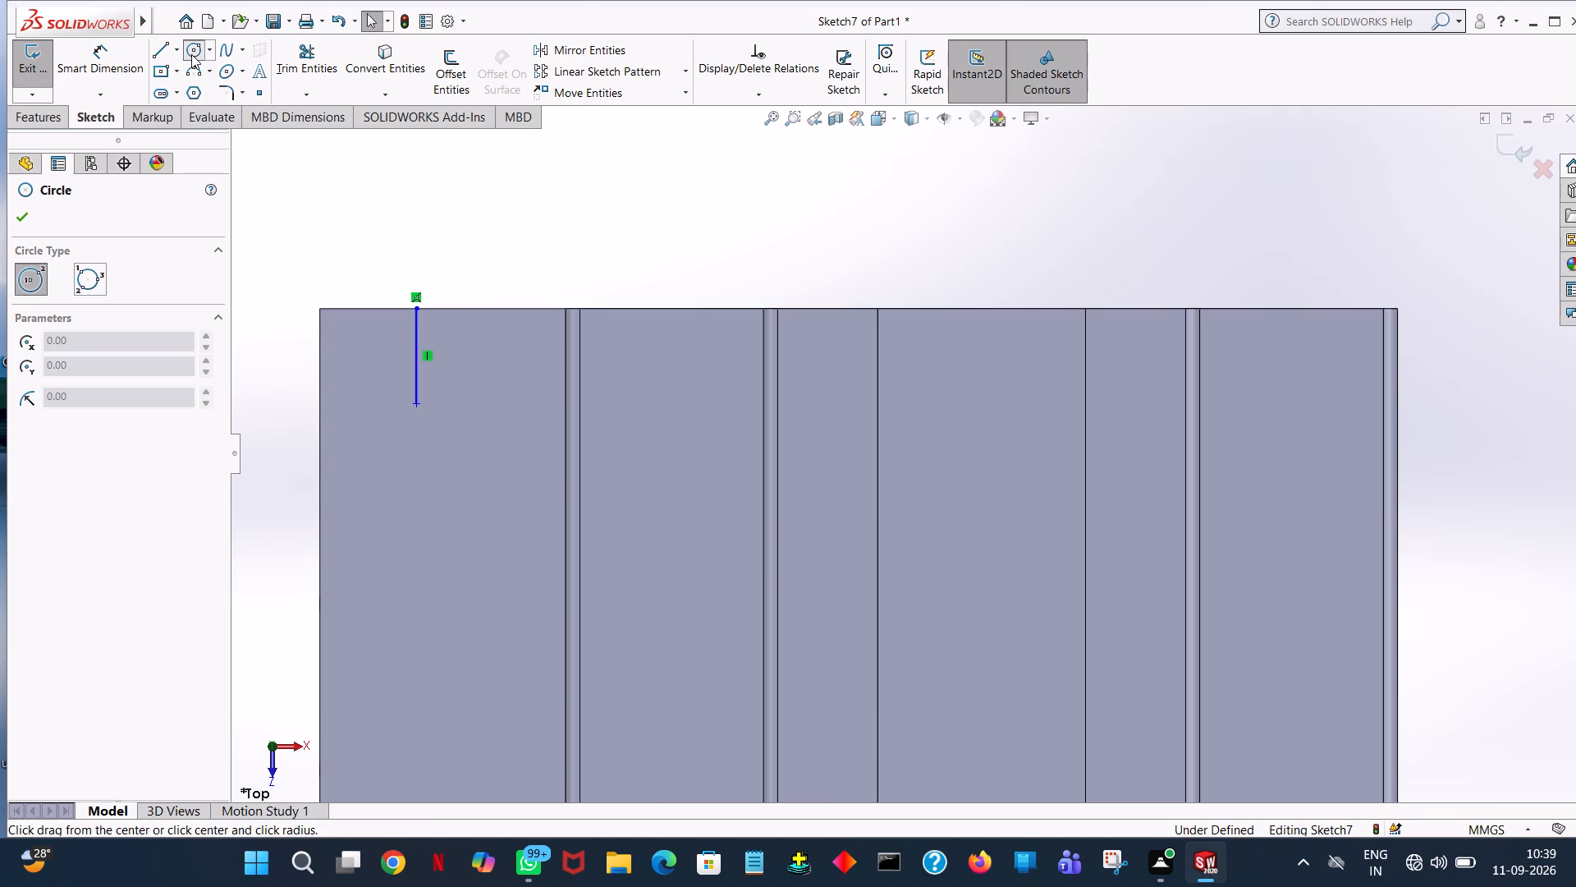
left_click(415, 403)
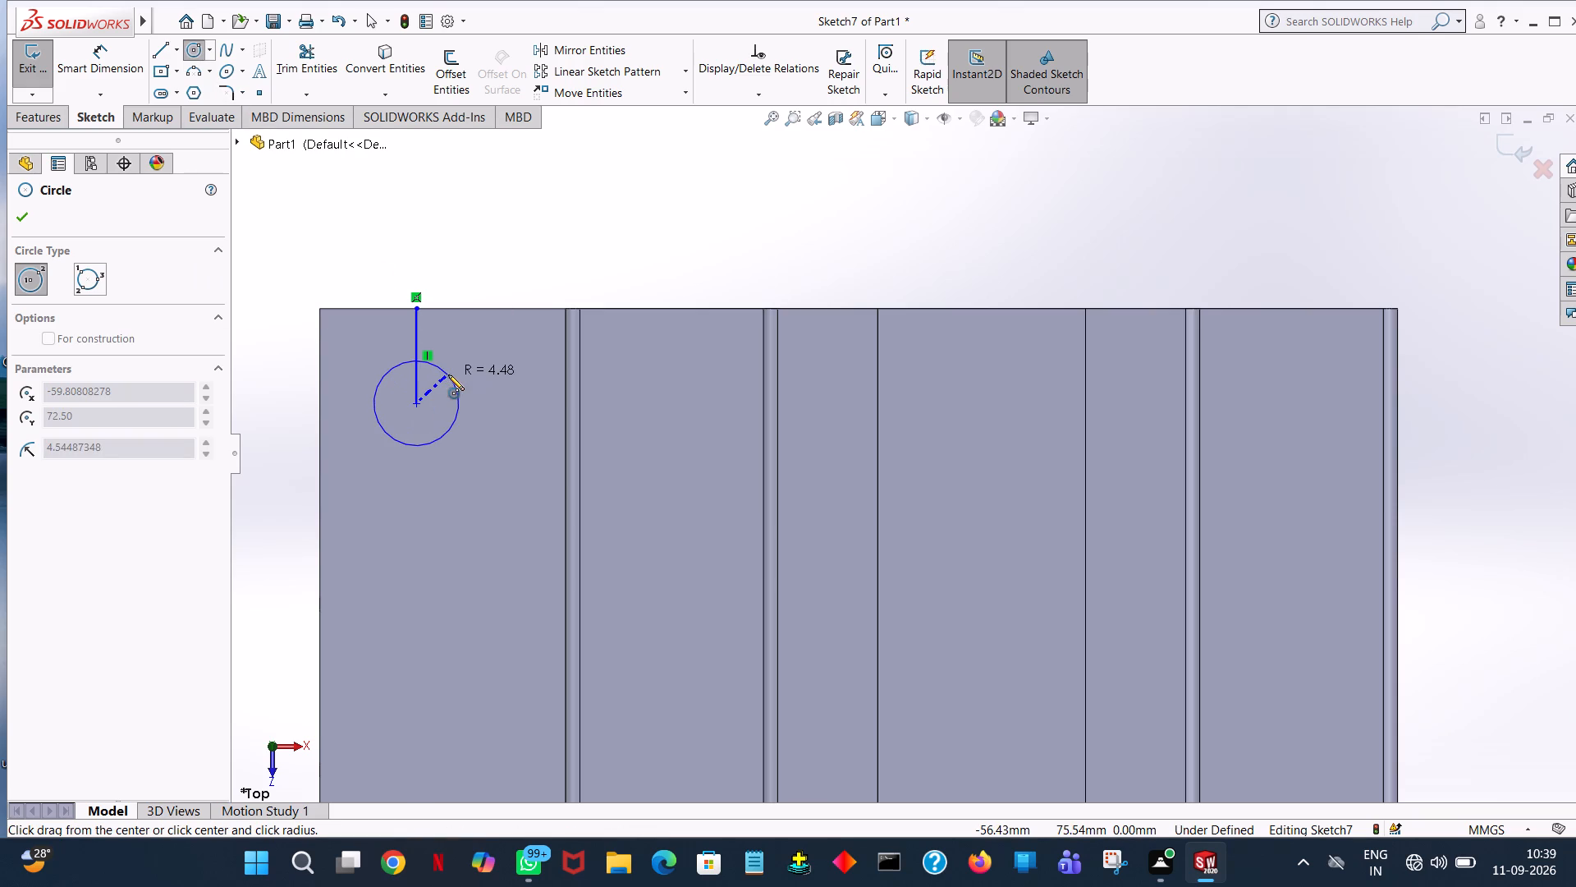
left_click(448, 375)
key("6")
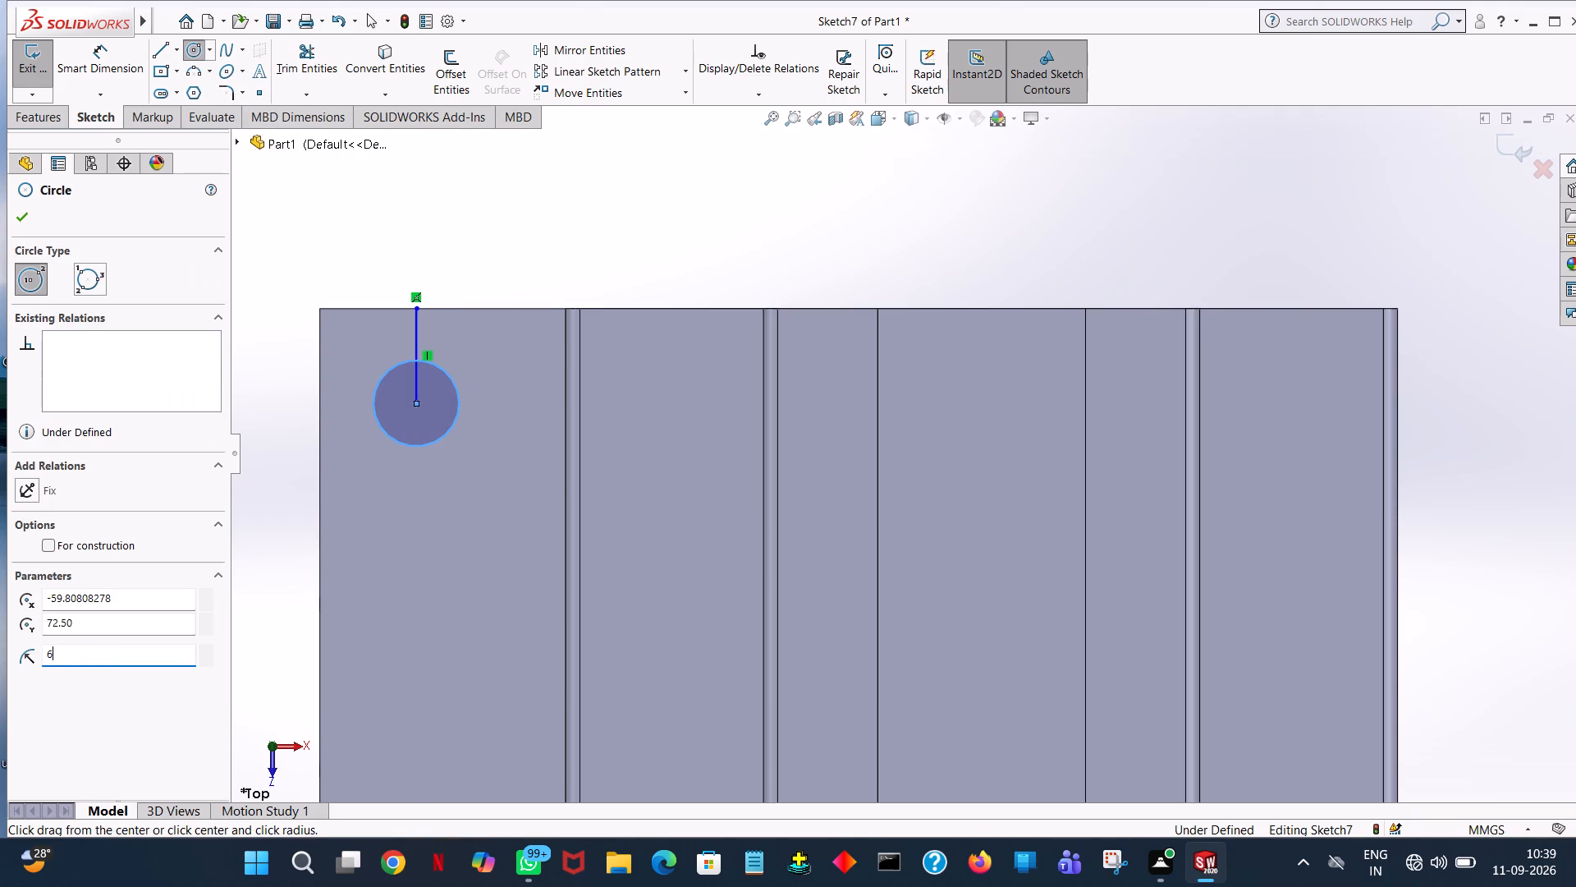
key("Return")
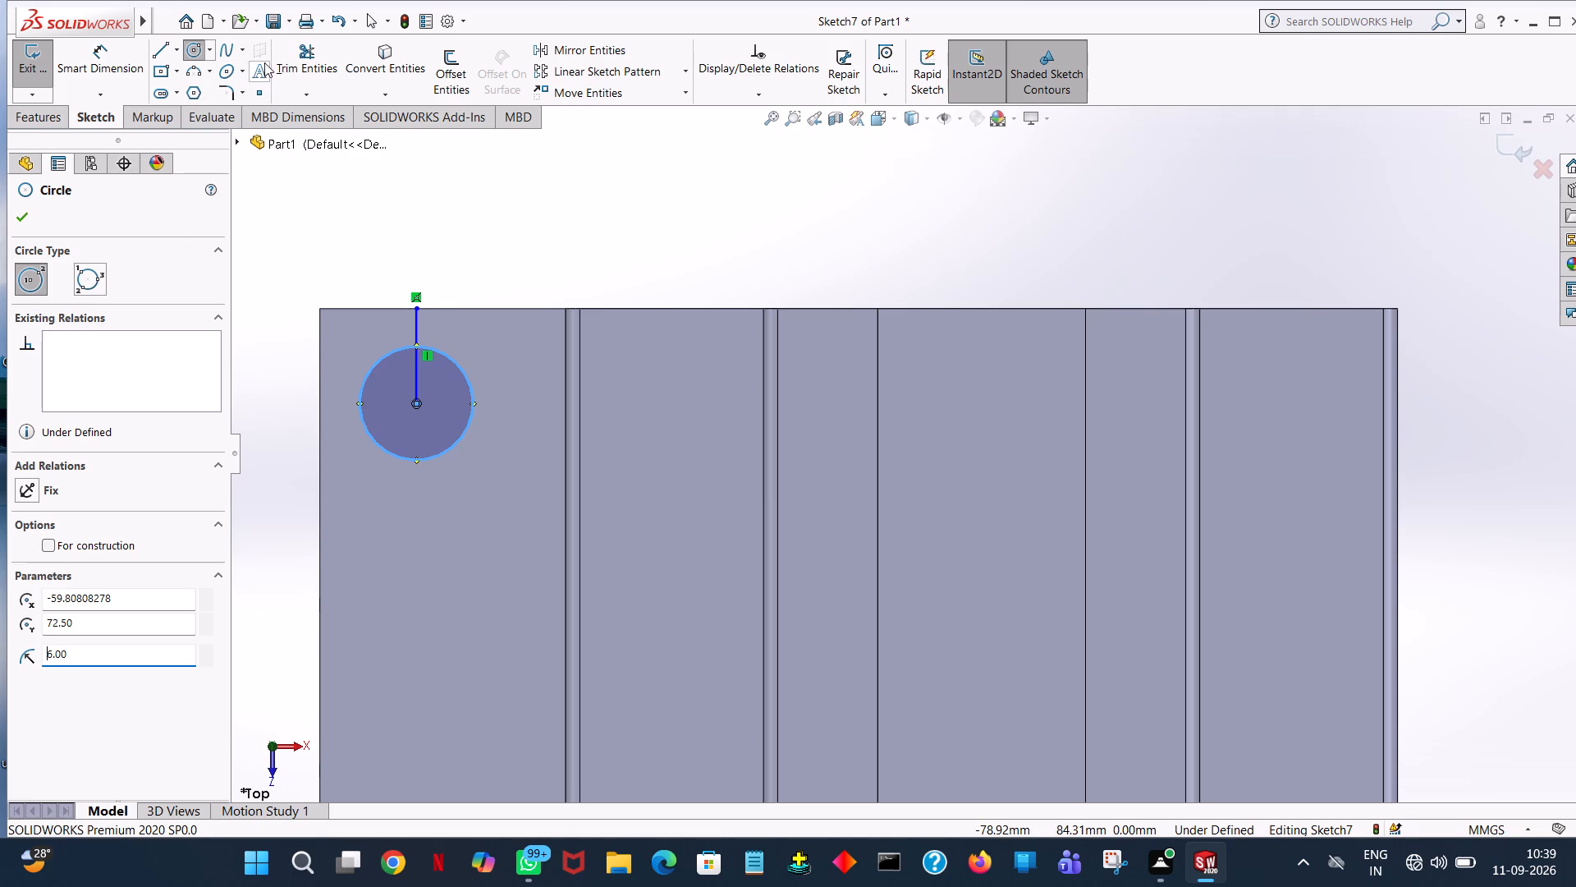
Trim away the line running from the rear edge to the circle's centre, leaving only the circle.
left_click(299, 69)
left_click(417, 328)
left_click(416, 365)
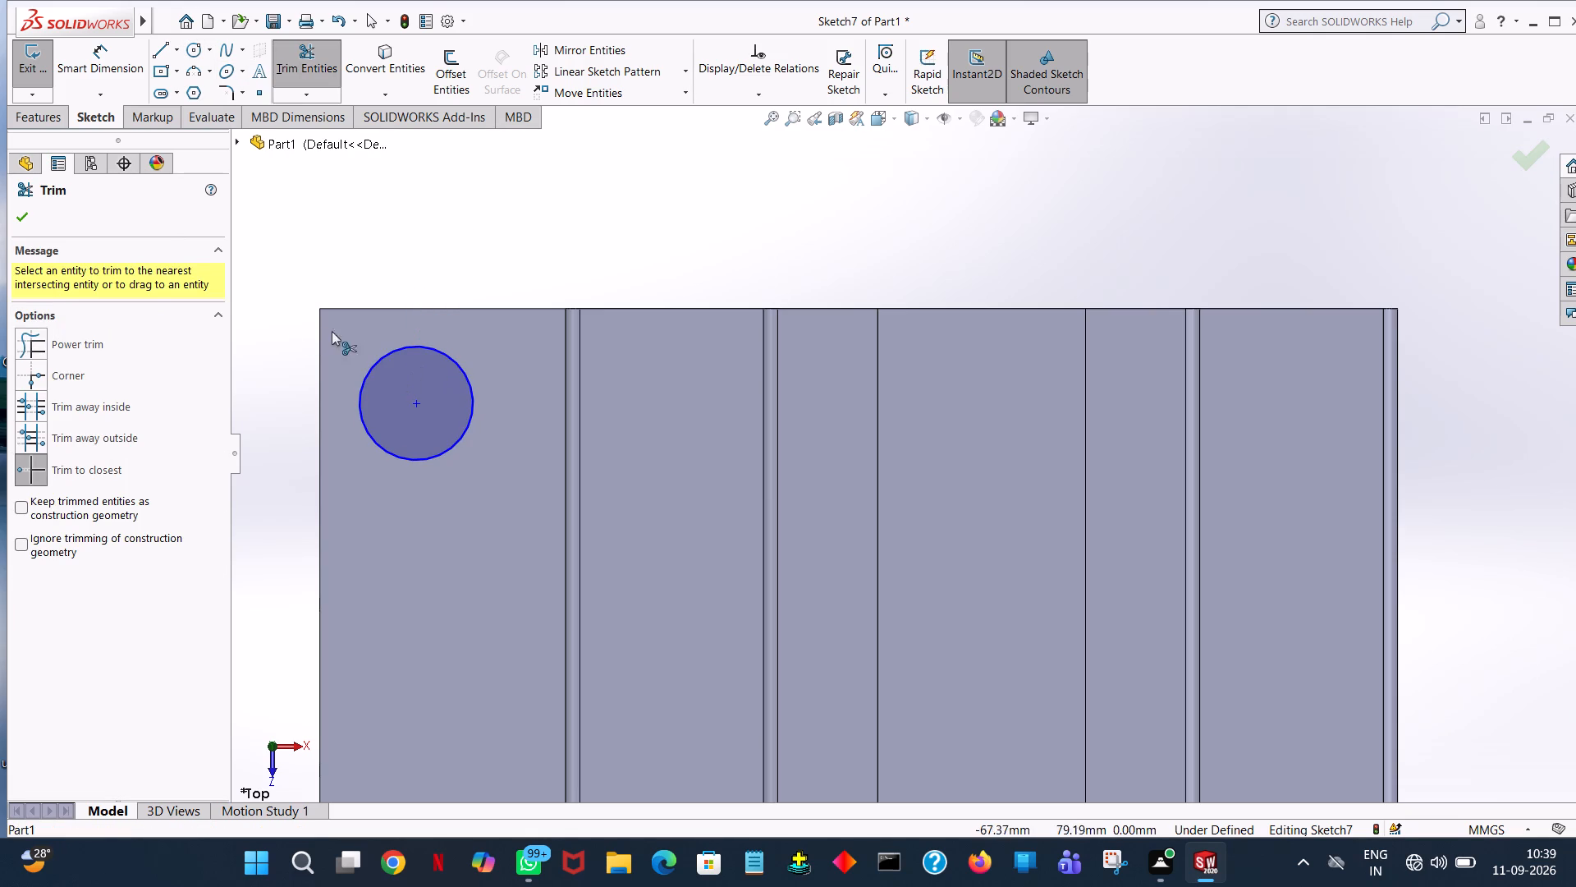
left_click(22, 218)
Cut the 6 mm radius circle 8 mm deep into the rear side projection with a blind Extruded Cut.
left_click(48, 121)
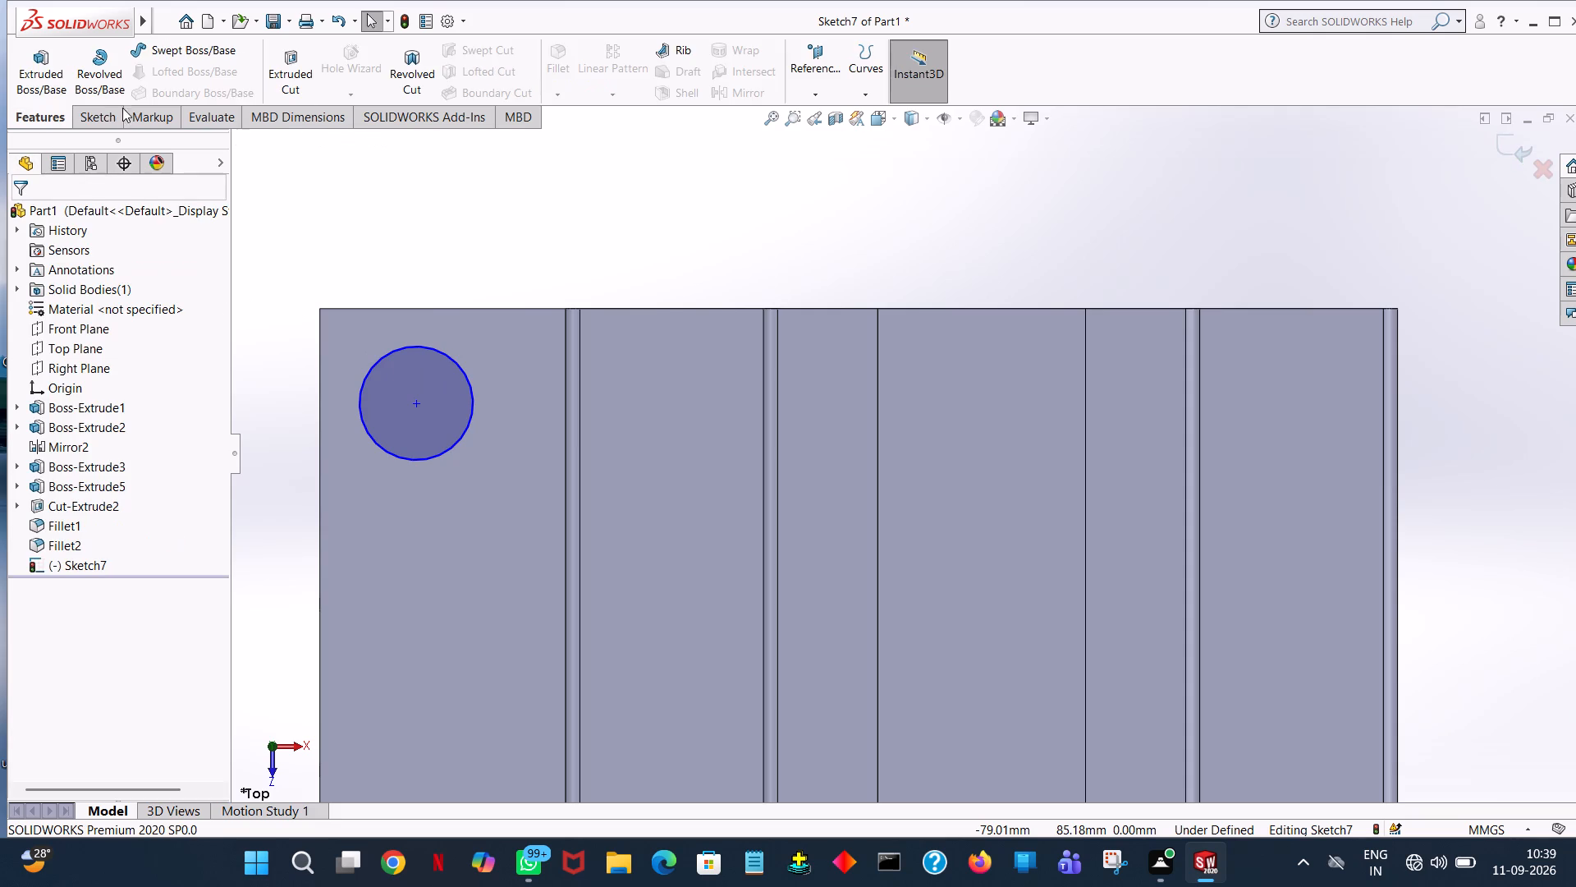
left_click(286, 83)
middle_click_drag(666, 231, 660, 78)
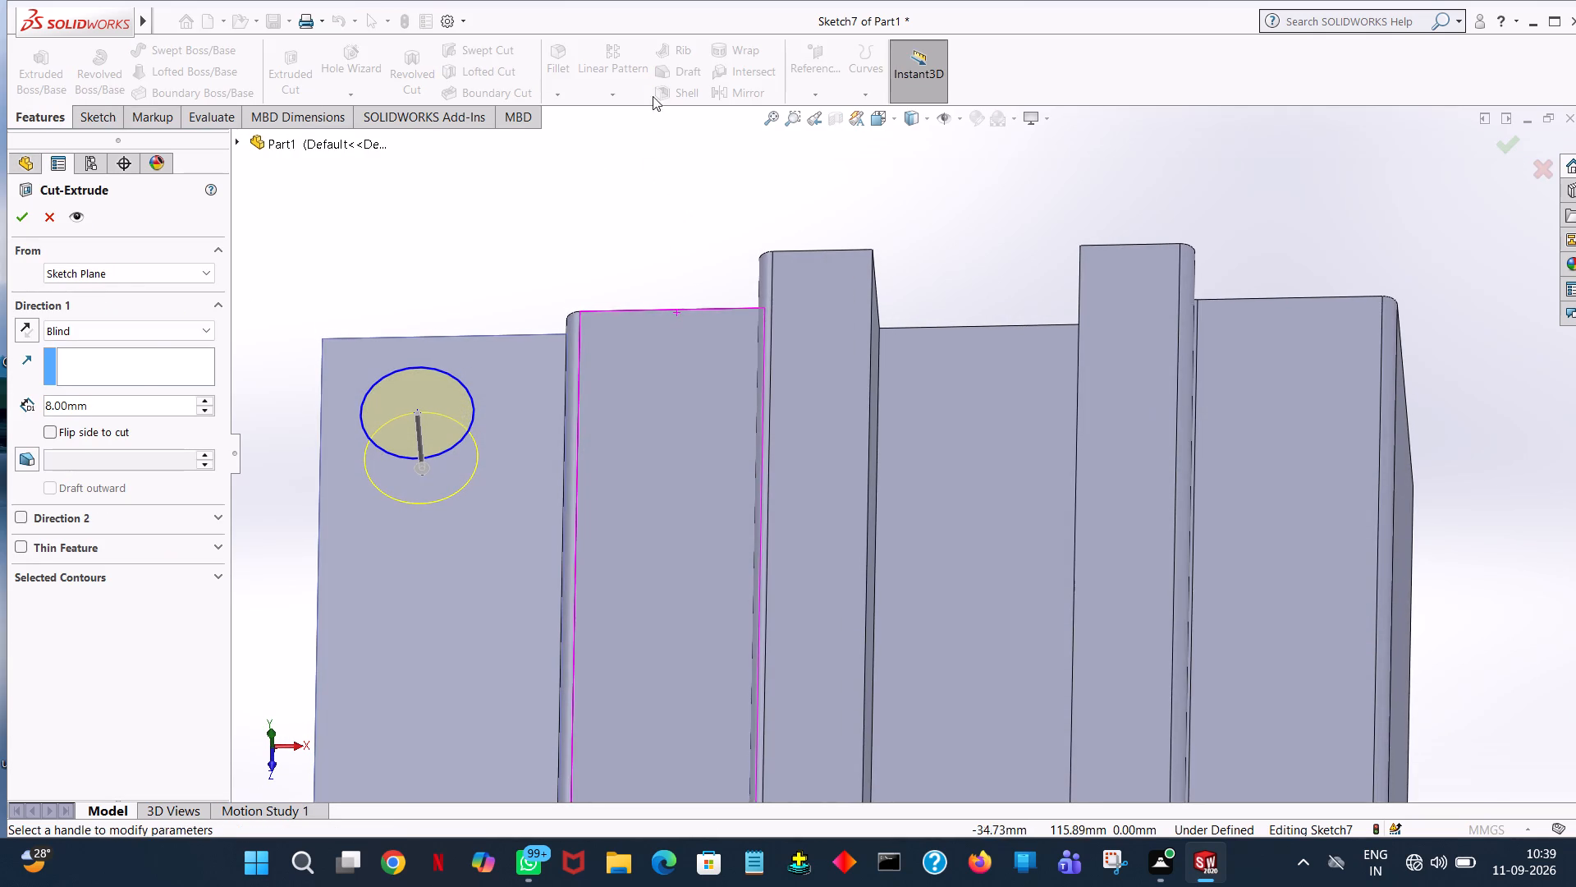
left_click(19, 214)
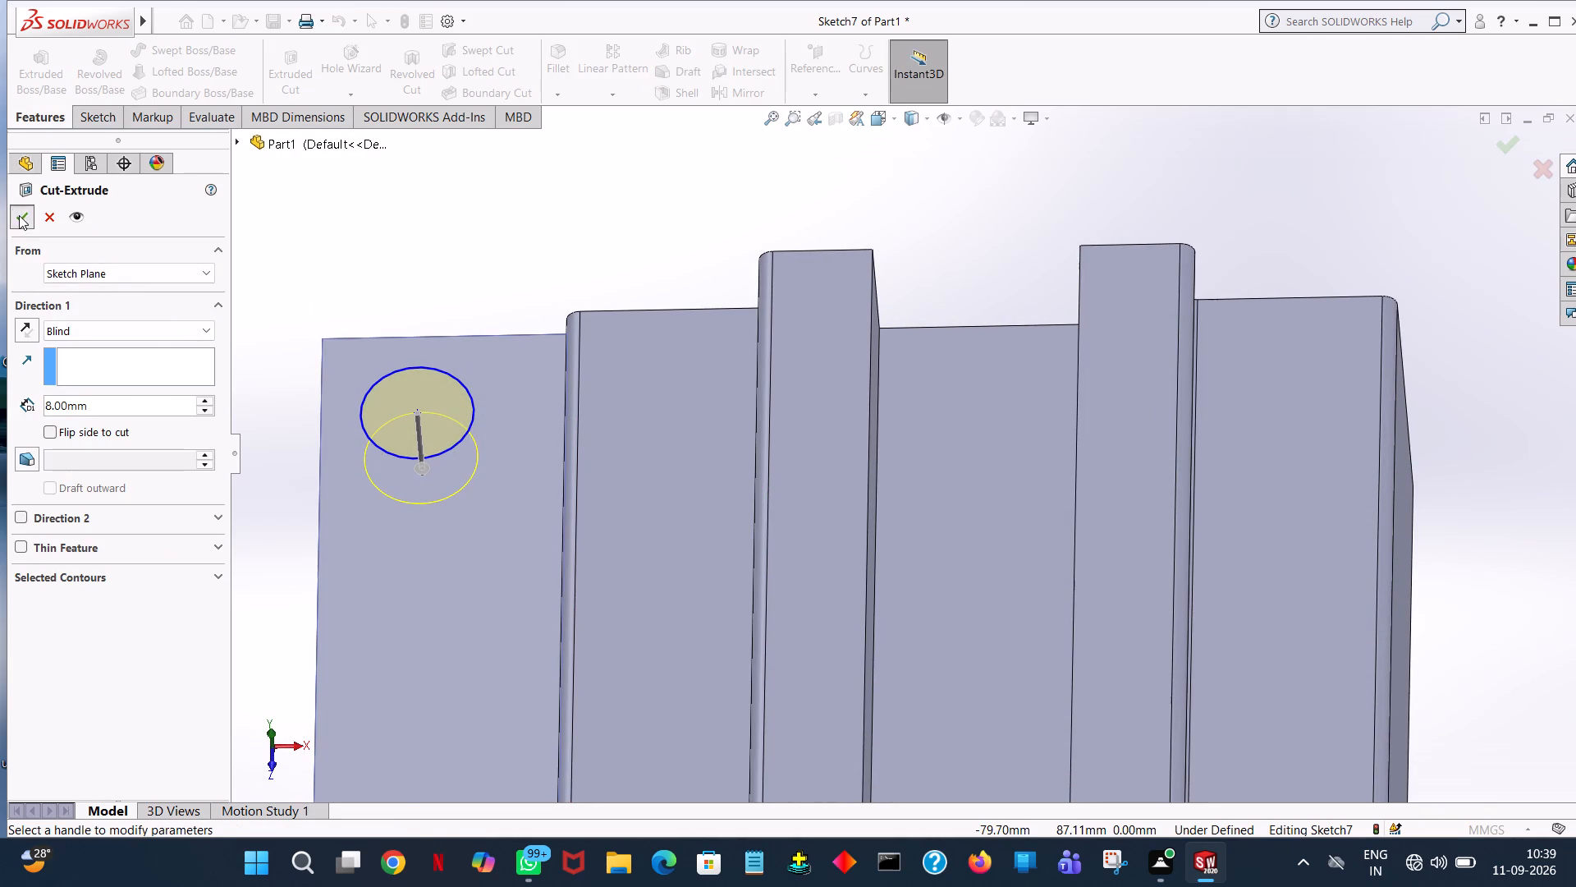
left_click(520, 230)
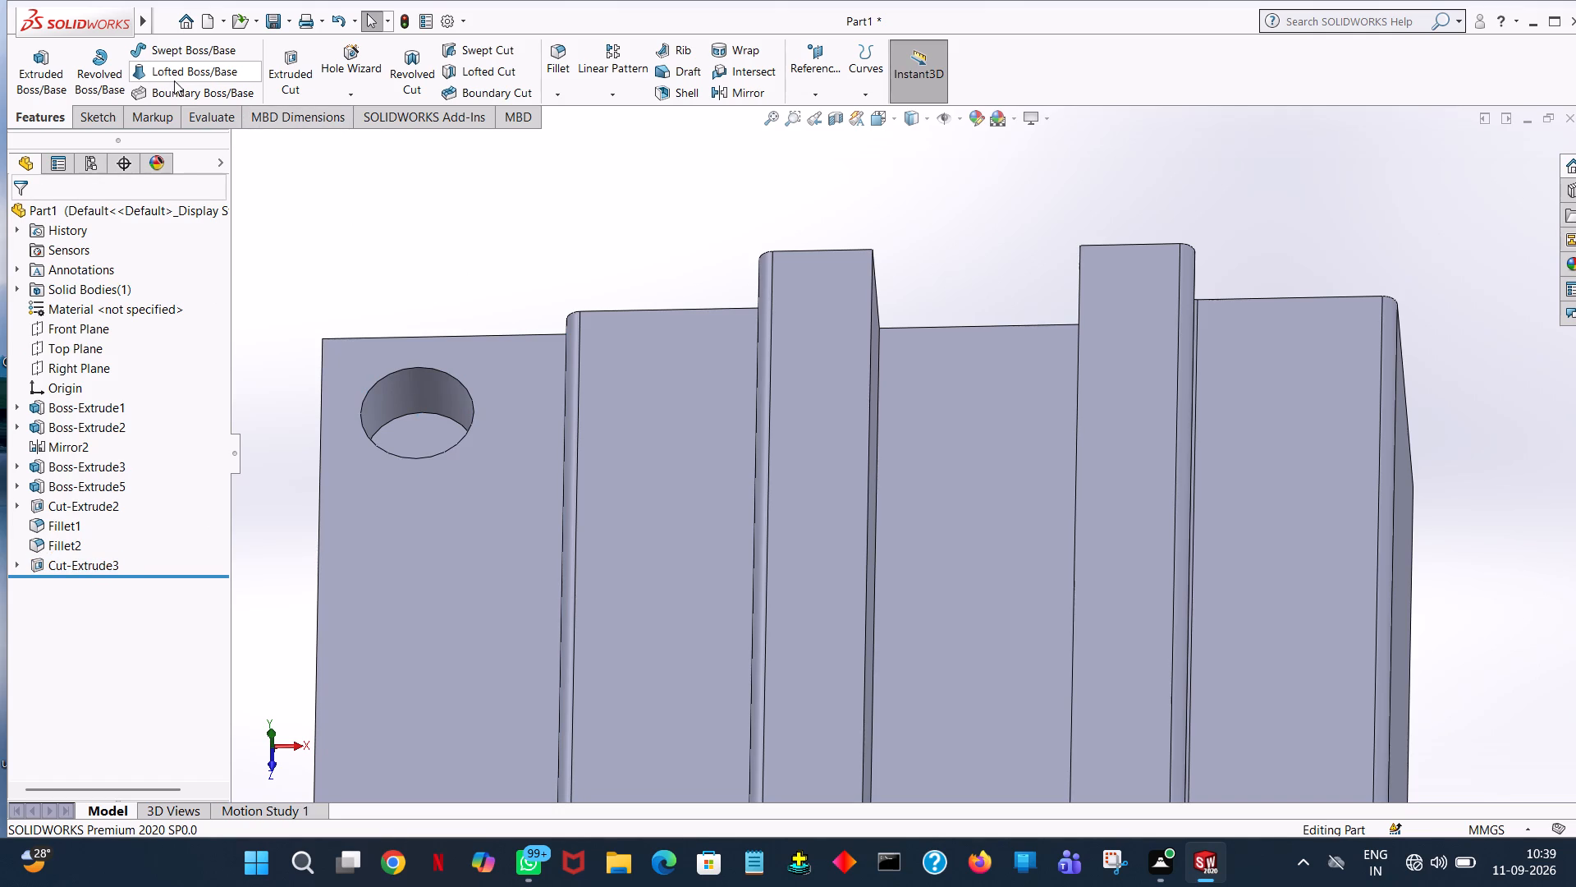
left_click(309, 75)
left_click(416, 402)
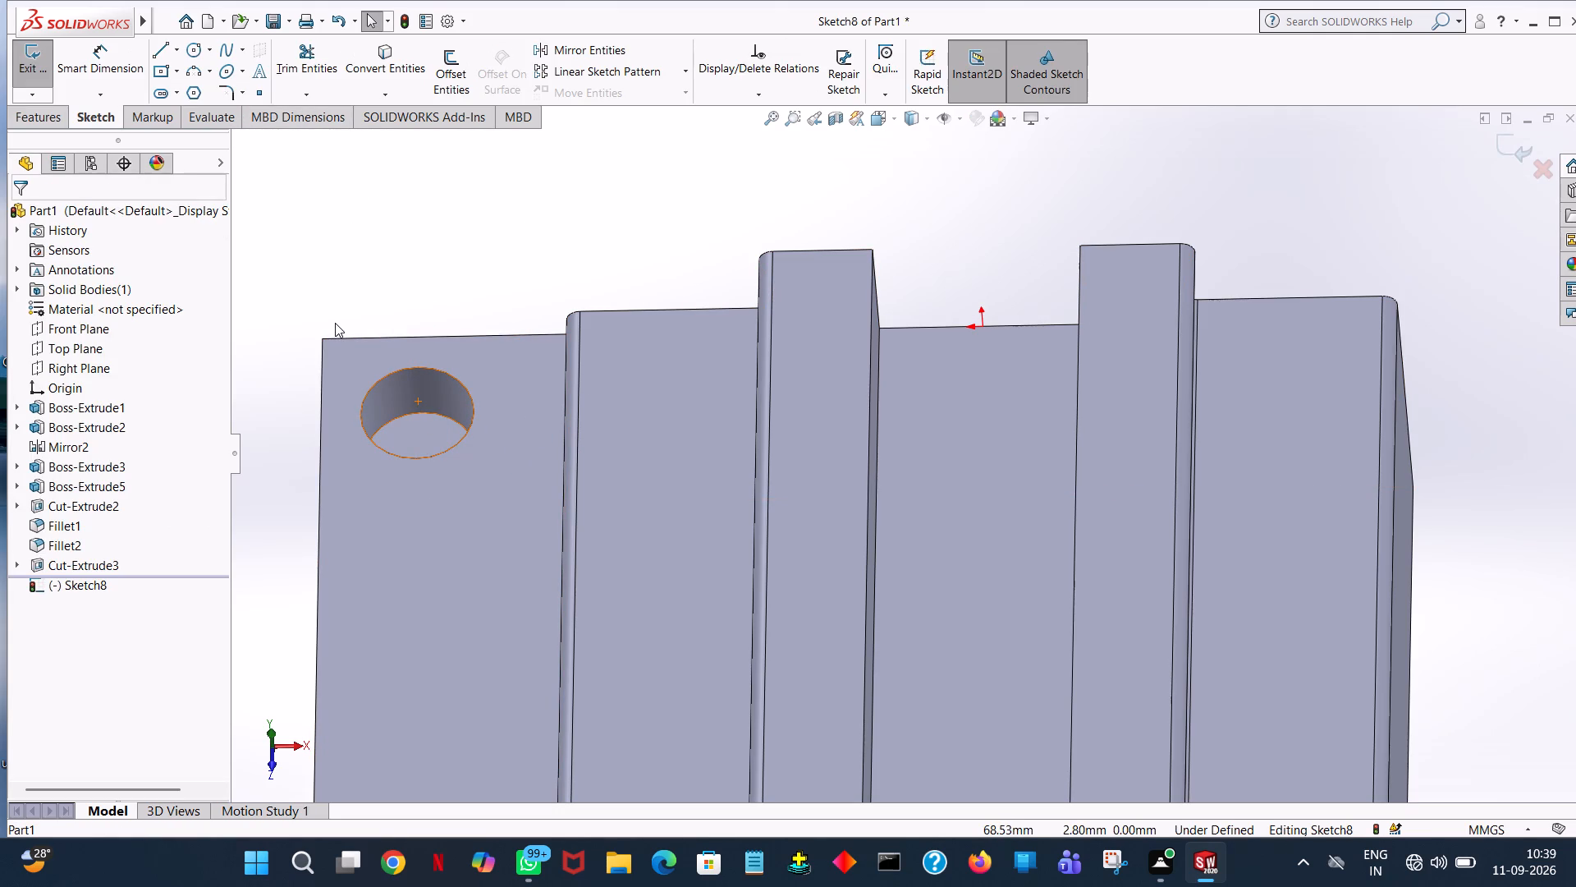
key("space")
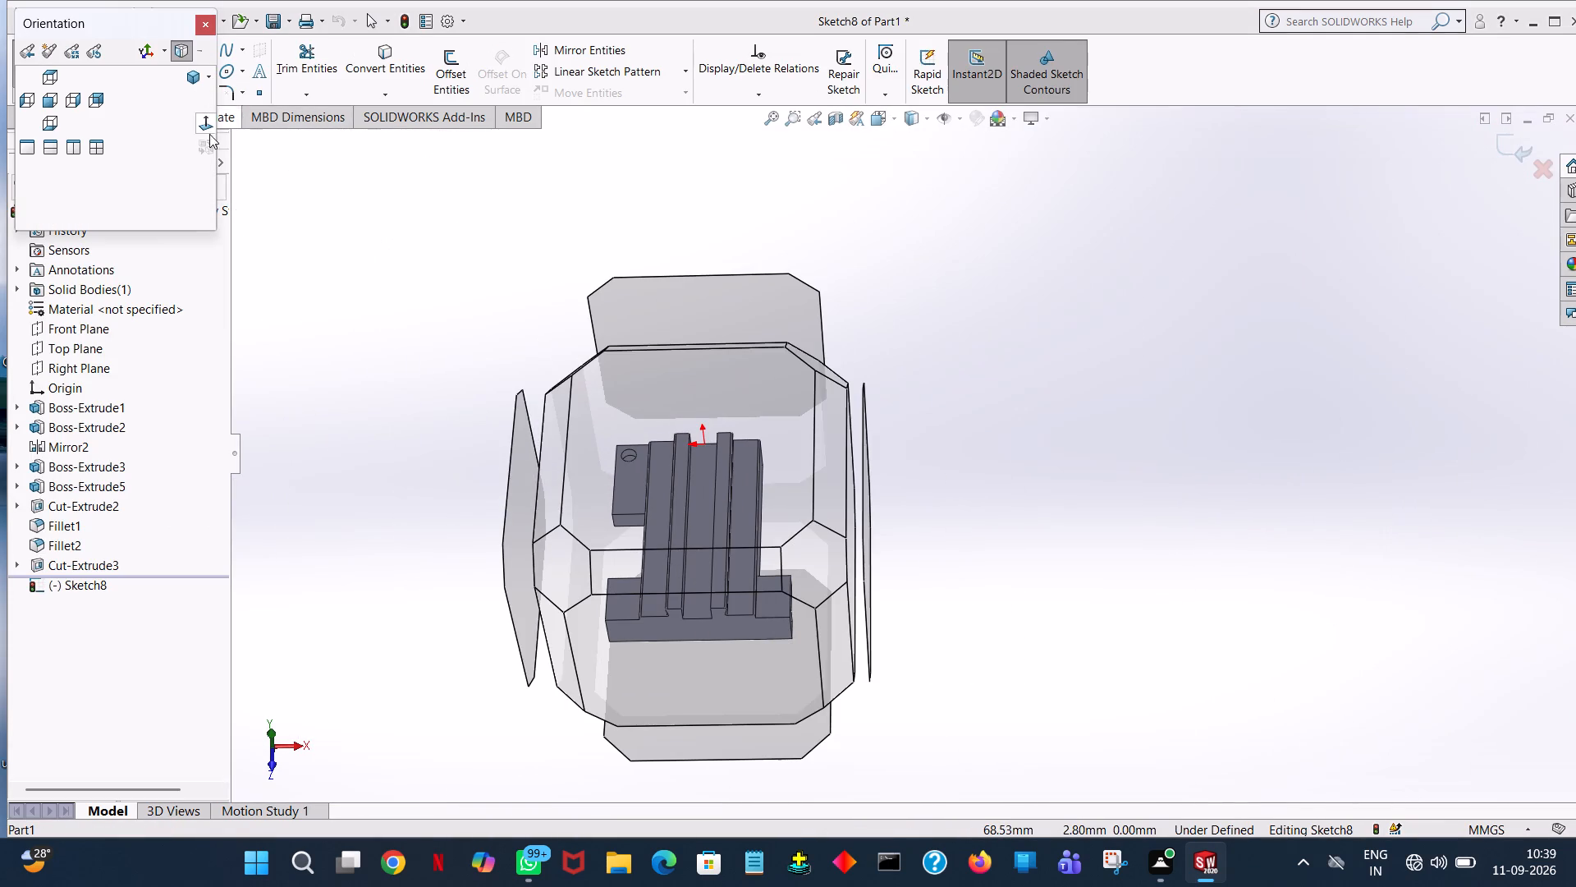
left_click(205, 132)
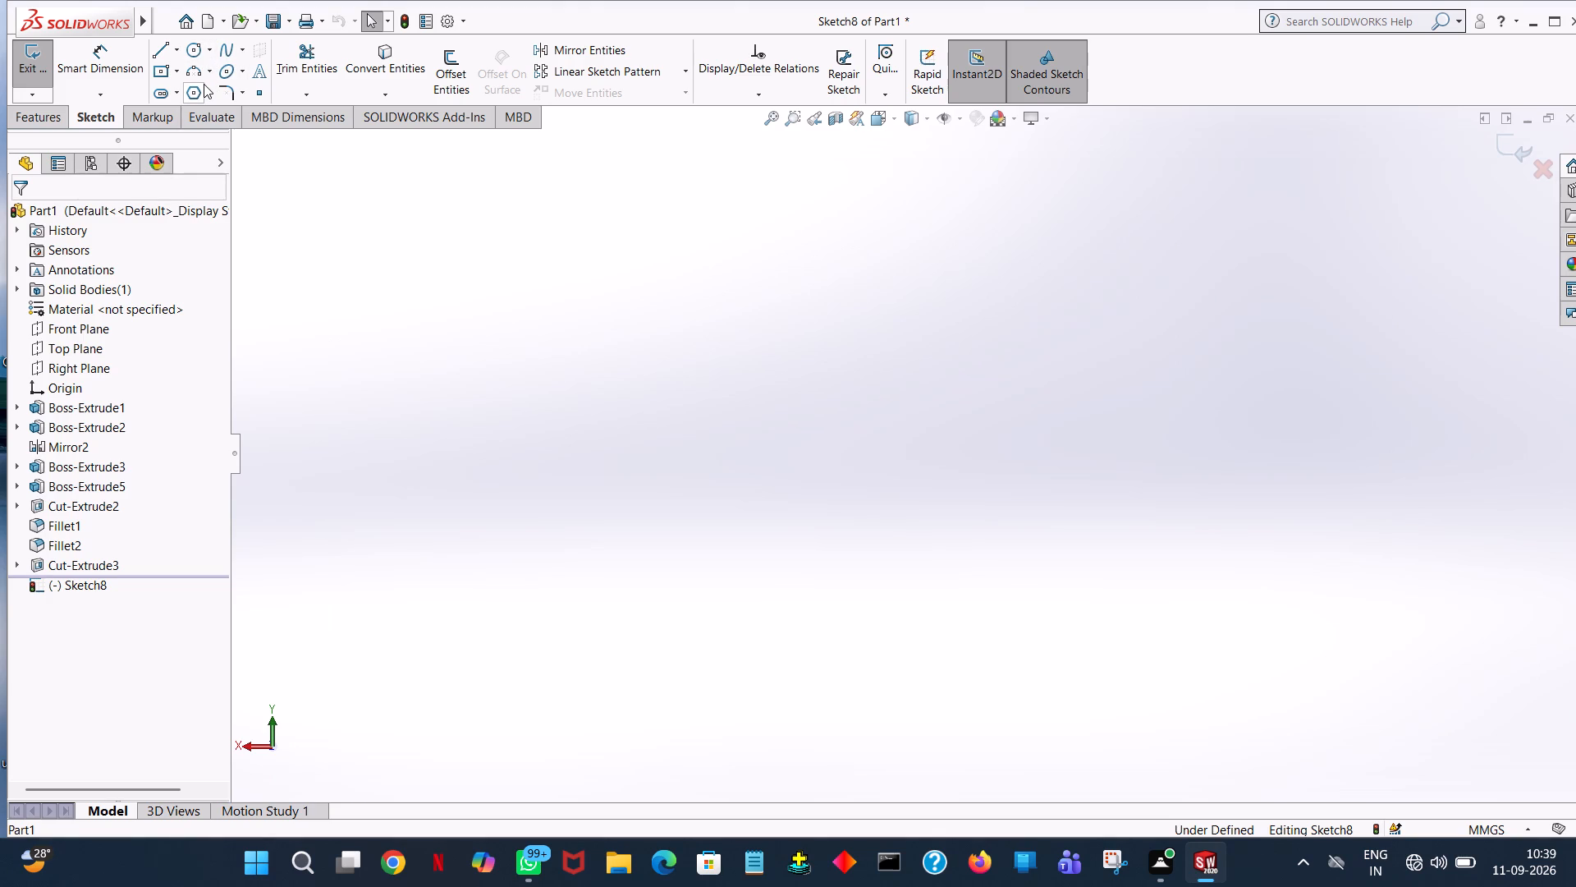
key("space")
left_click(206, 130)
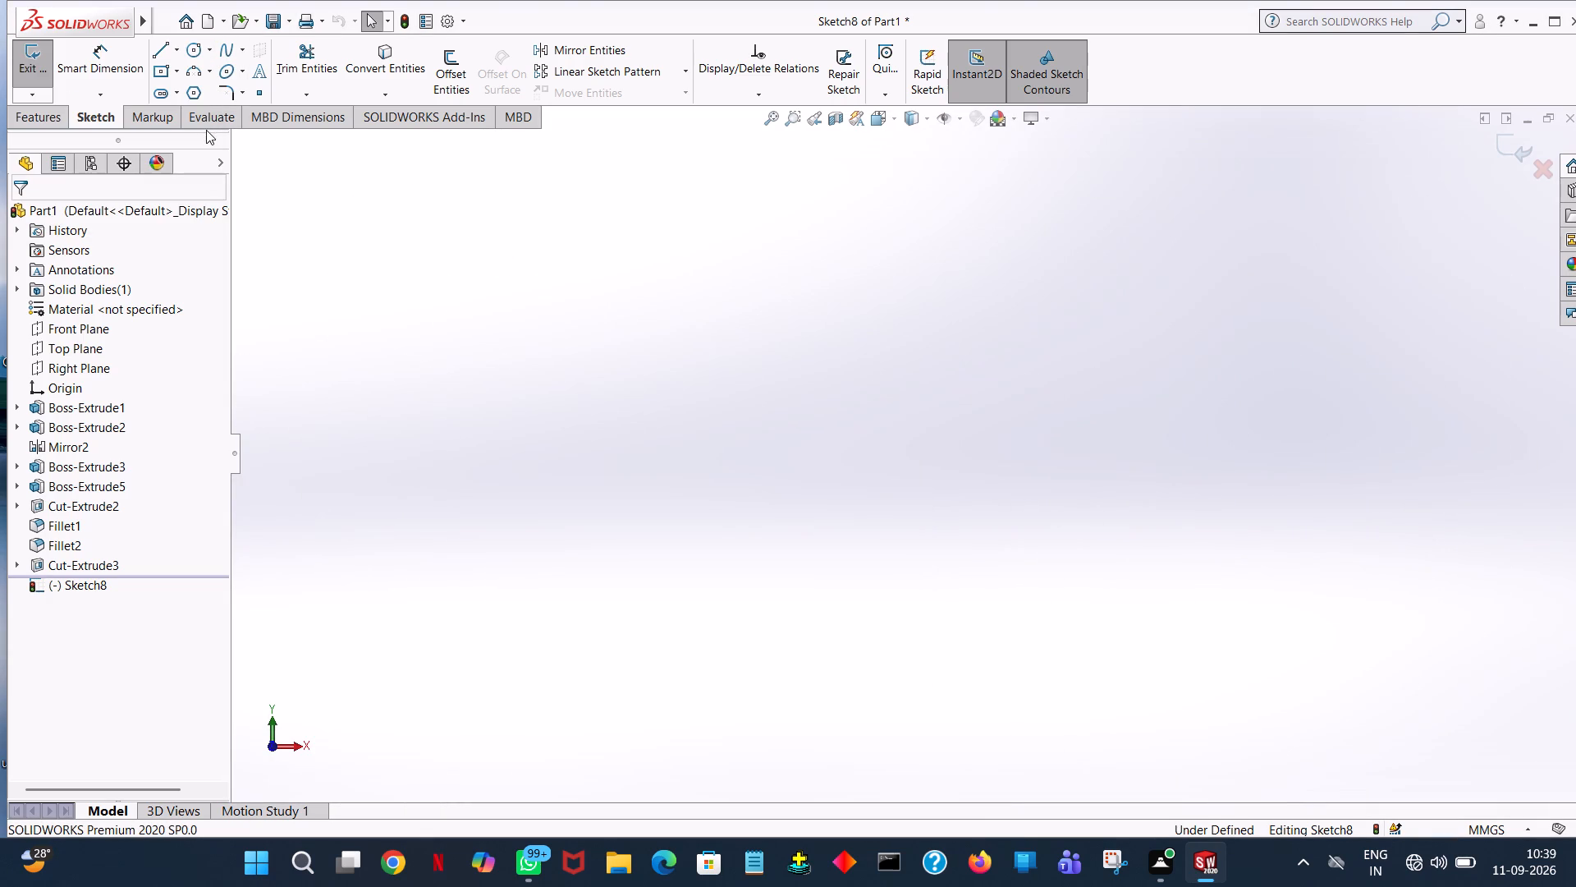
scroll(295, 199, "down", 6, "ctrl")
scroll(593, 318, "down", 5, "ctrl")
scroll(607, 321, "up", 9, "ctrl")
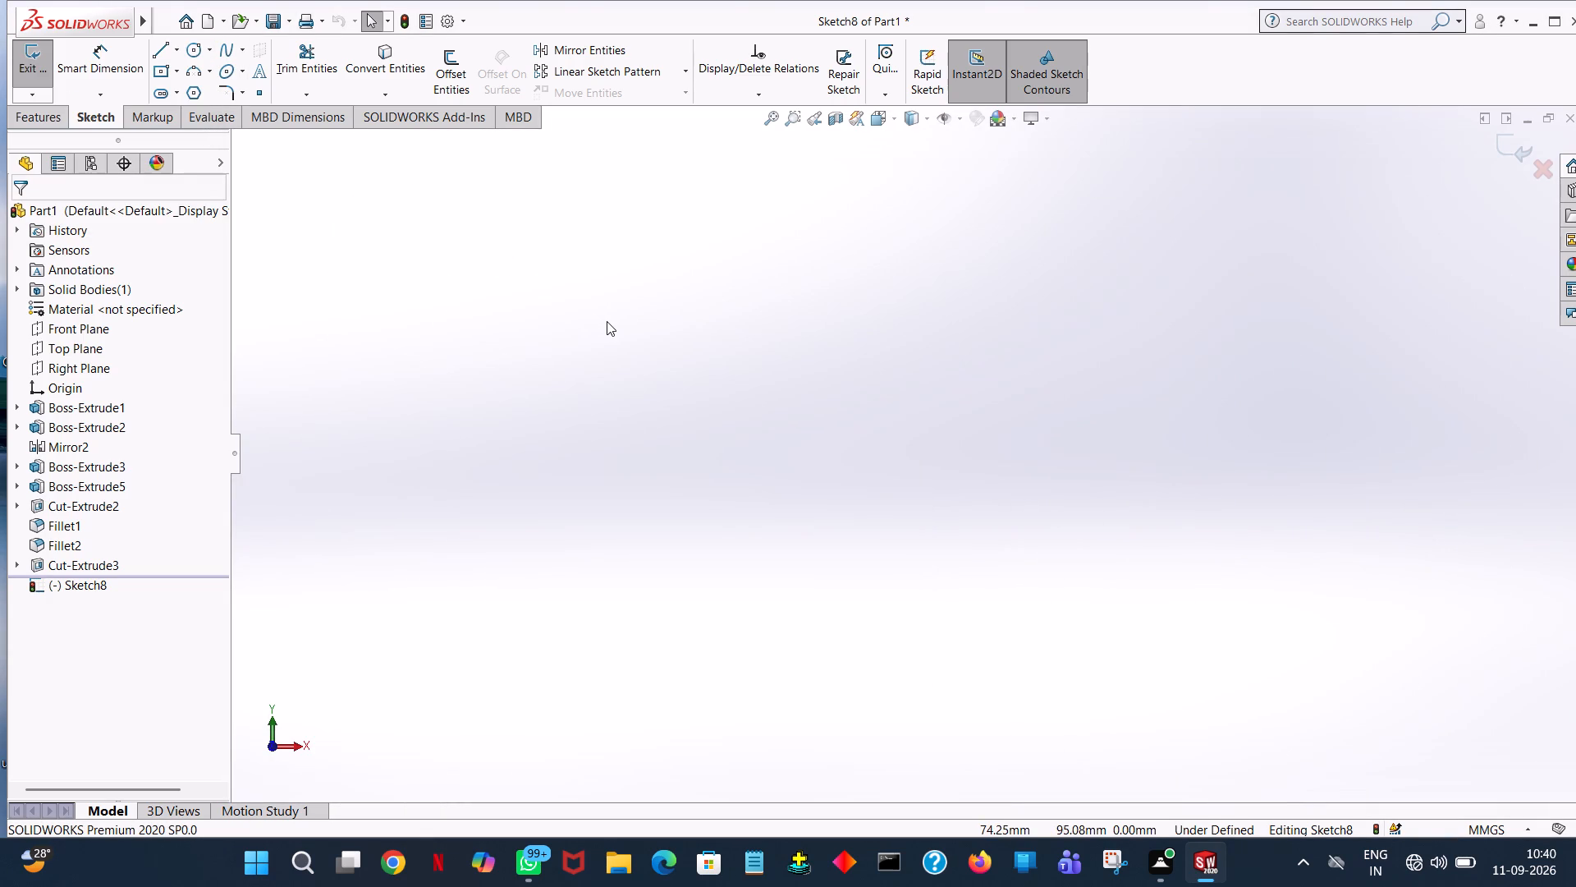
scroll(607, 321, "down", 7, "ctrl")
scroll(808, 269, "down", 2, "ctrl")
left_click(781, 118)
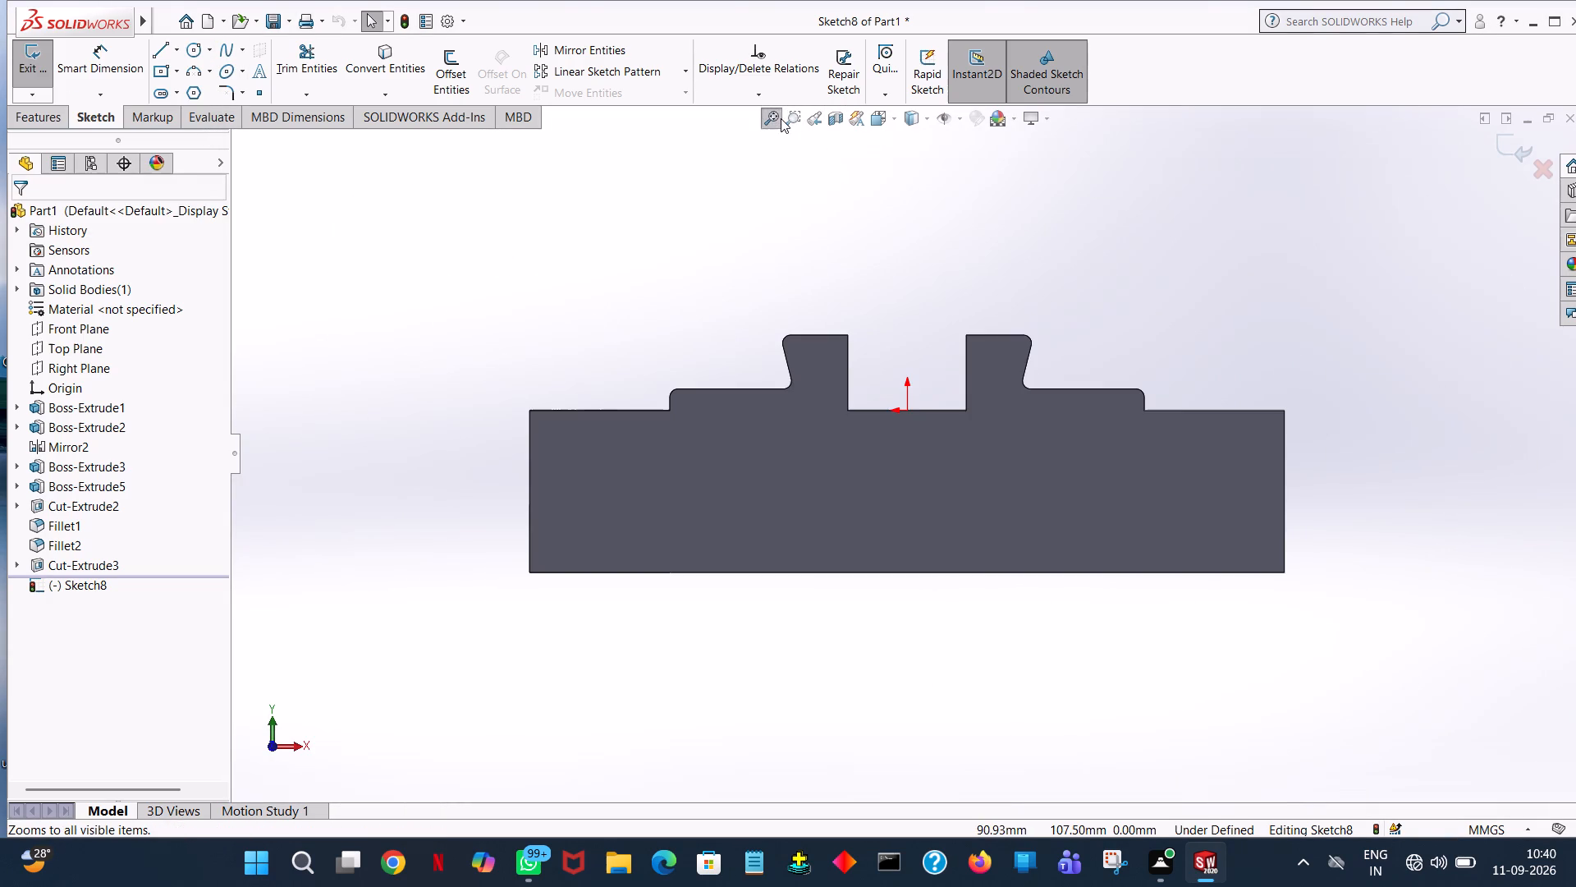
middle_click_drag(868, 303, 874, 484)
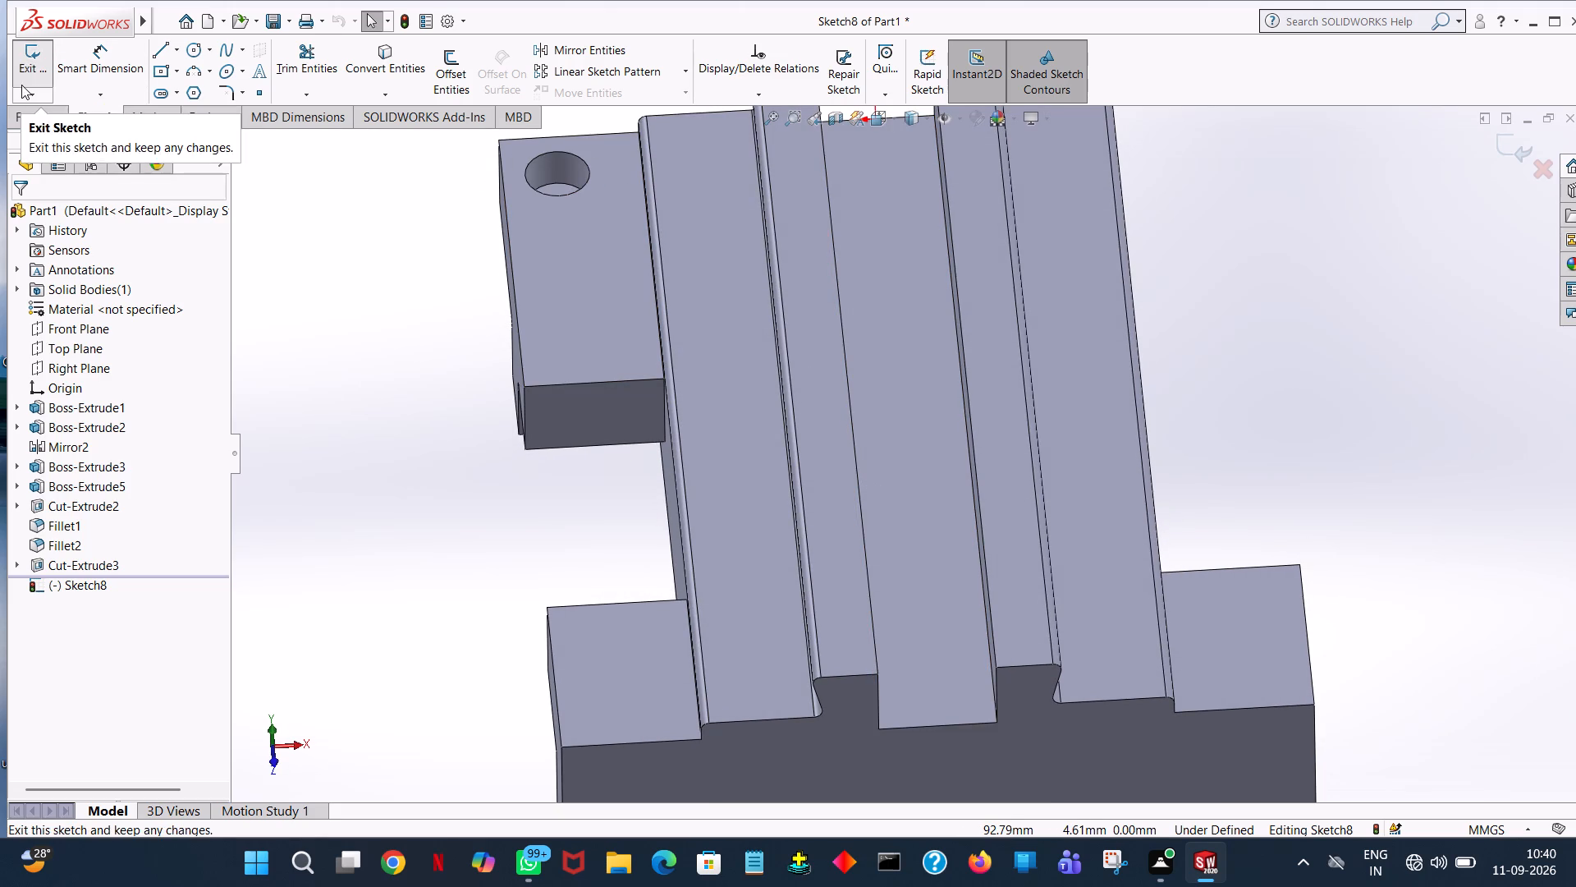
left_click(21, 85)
Sketch a circle of radius 3.5 mm on the rear side projection's top face, concentric with the blind hole.
left_click(38, 73)
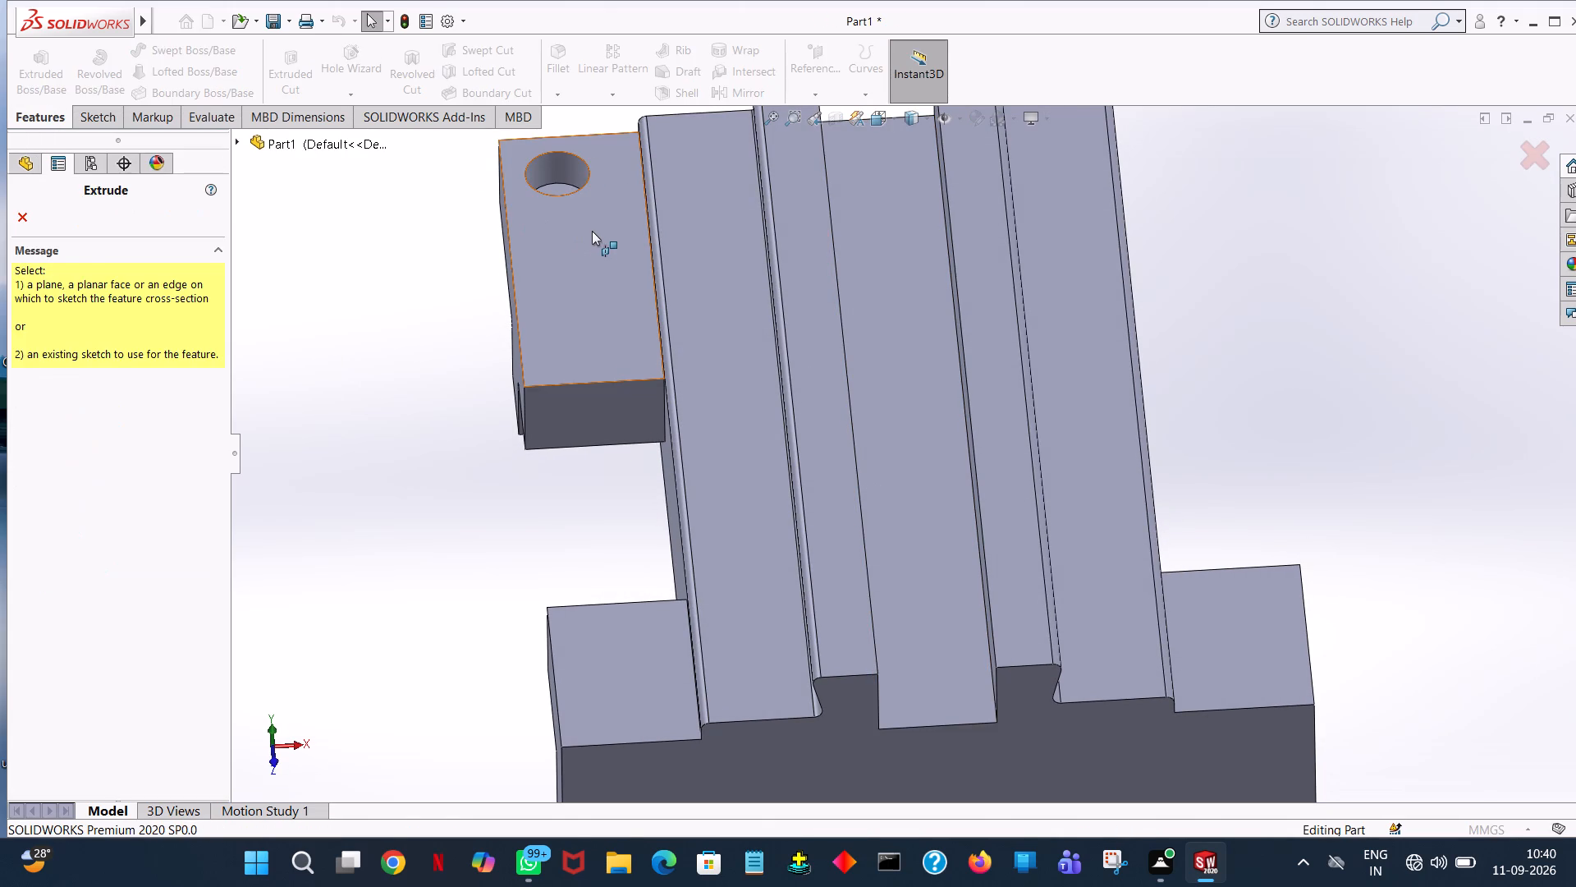
left_click(592, 231)
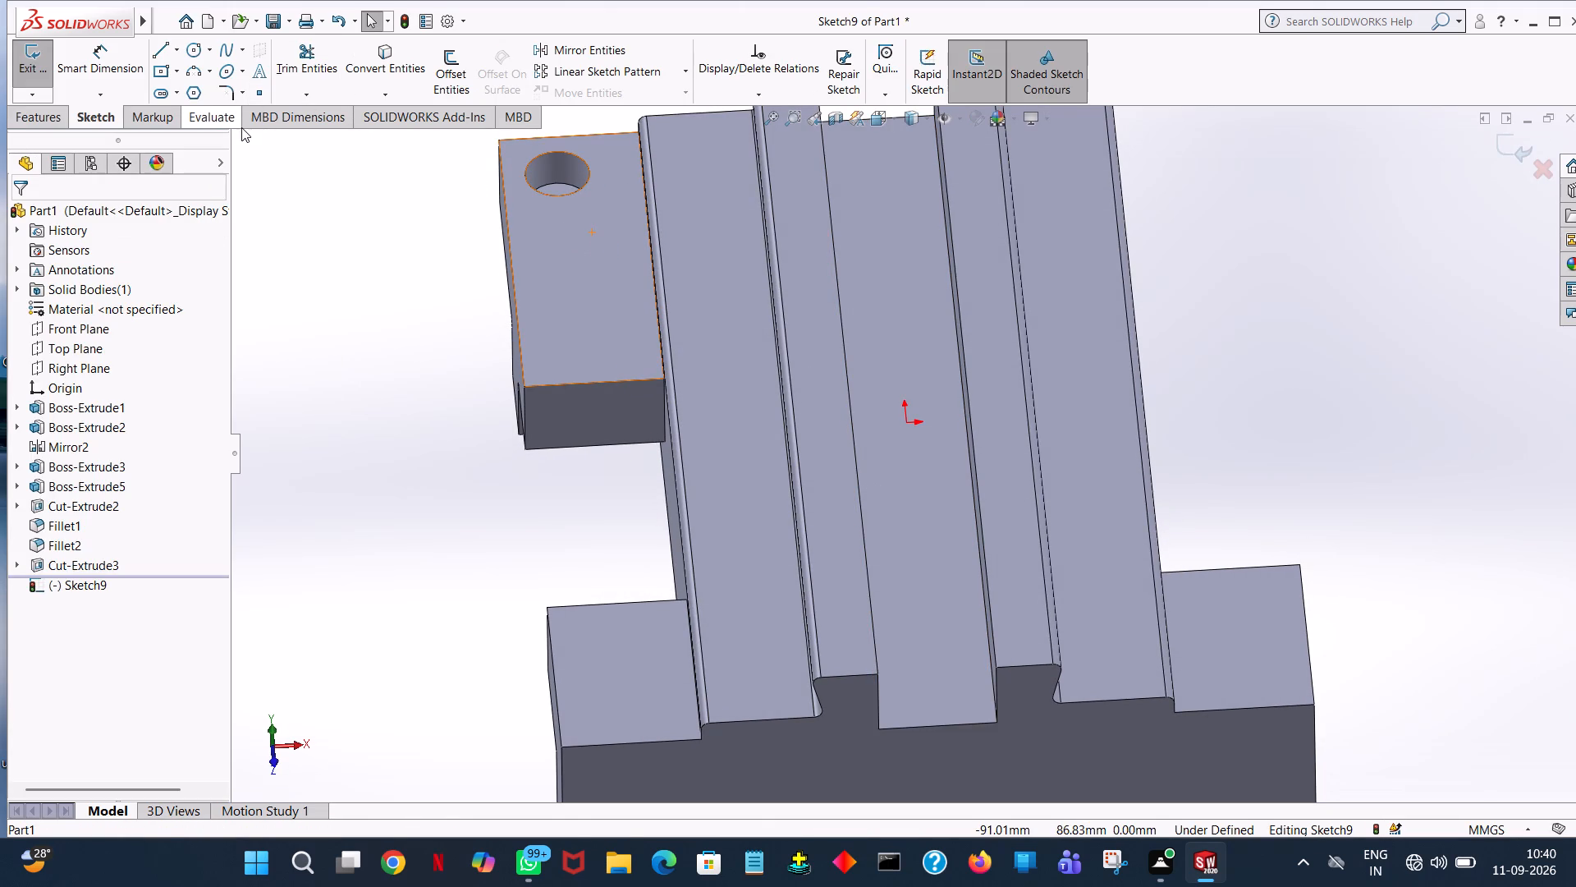
key("space")
left_click(204, 131)
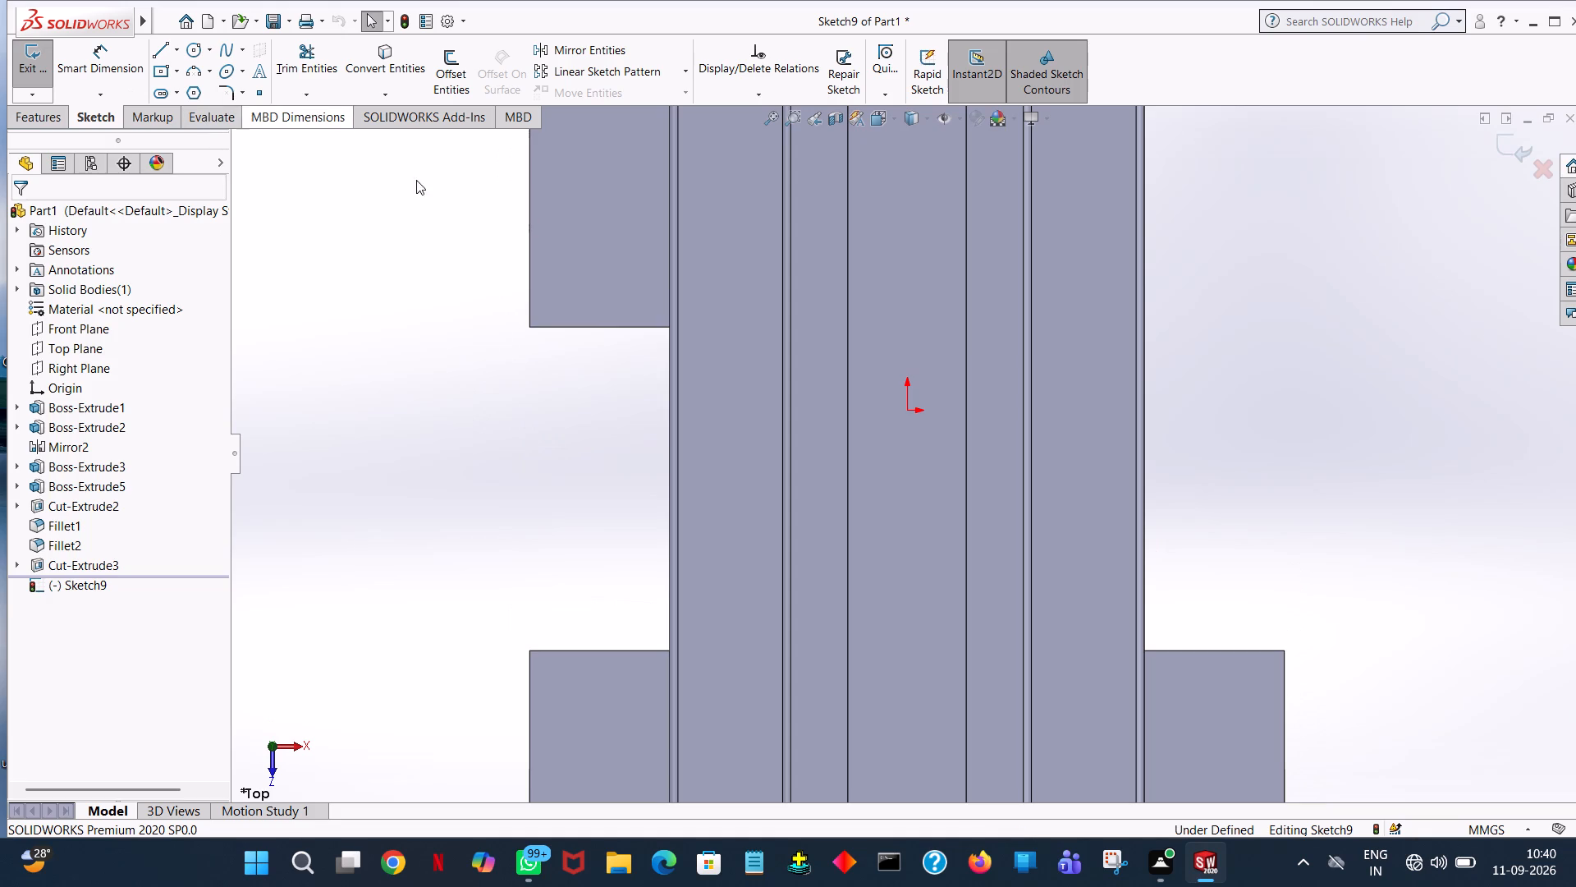
middle_click_drag(540, 422, 557, 639, "ctrl")
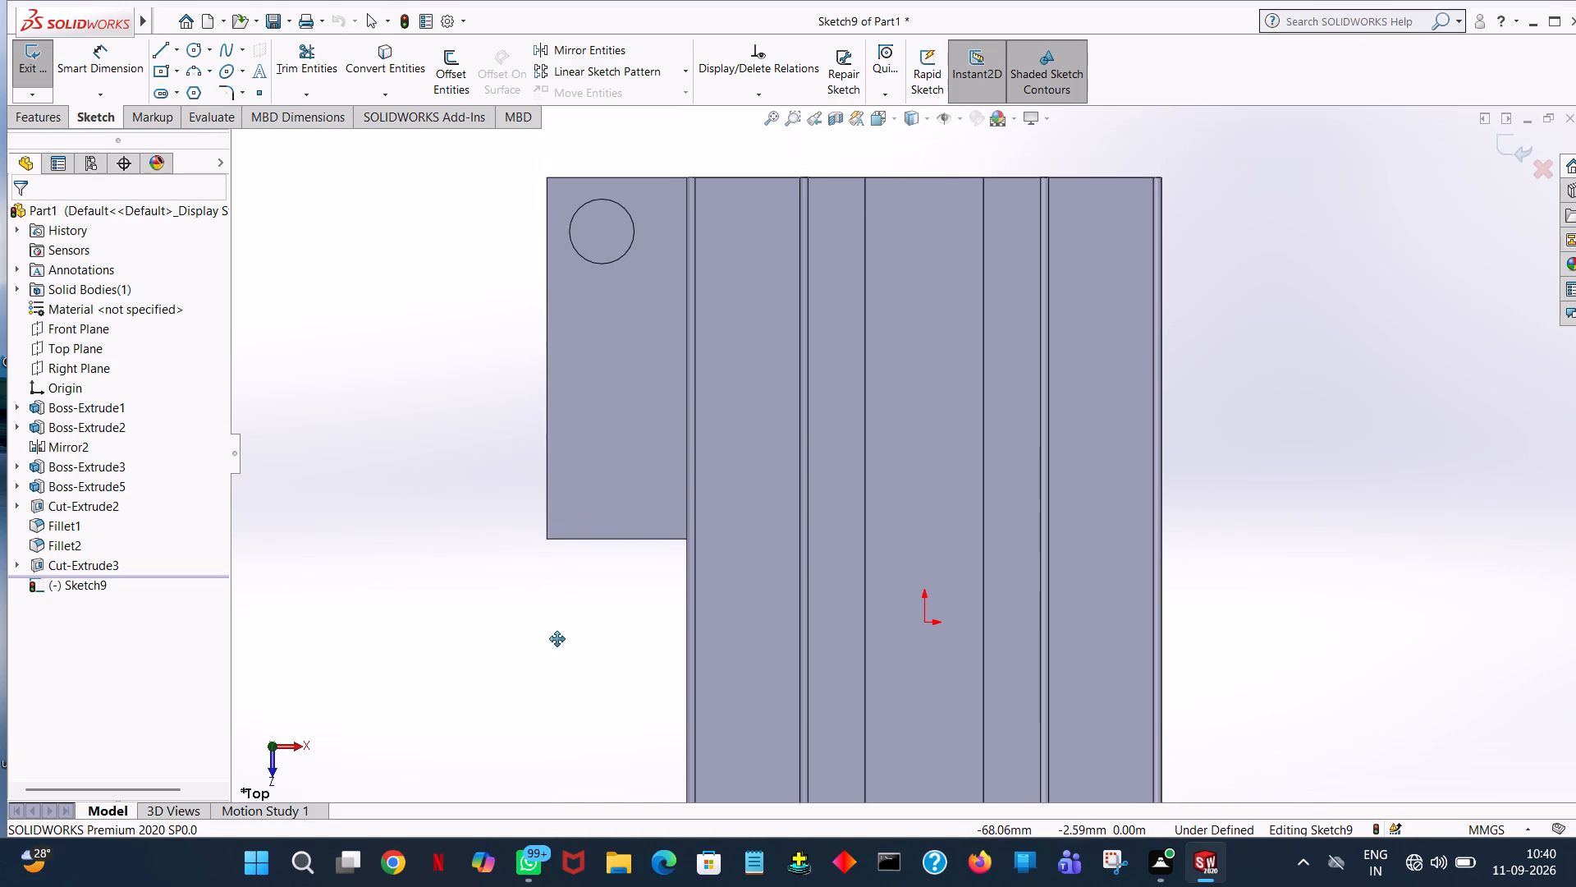
middle_click_drag(557, 639, 558, 641, "ctrl")
left_click(192, 54)
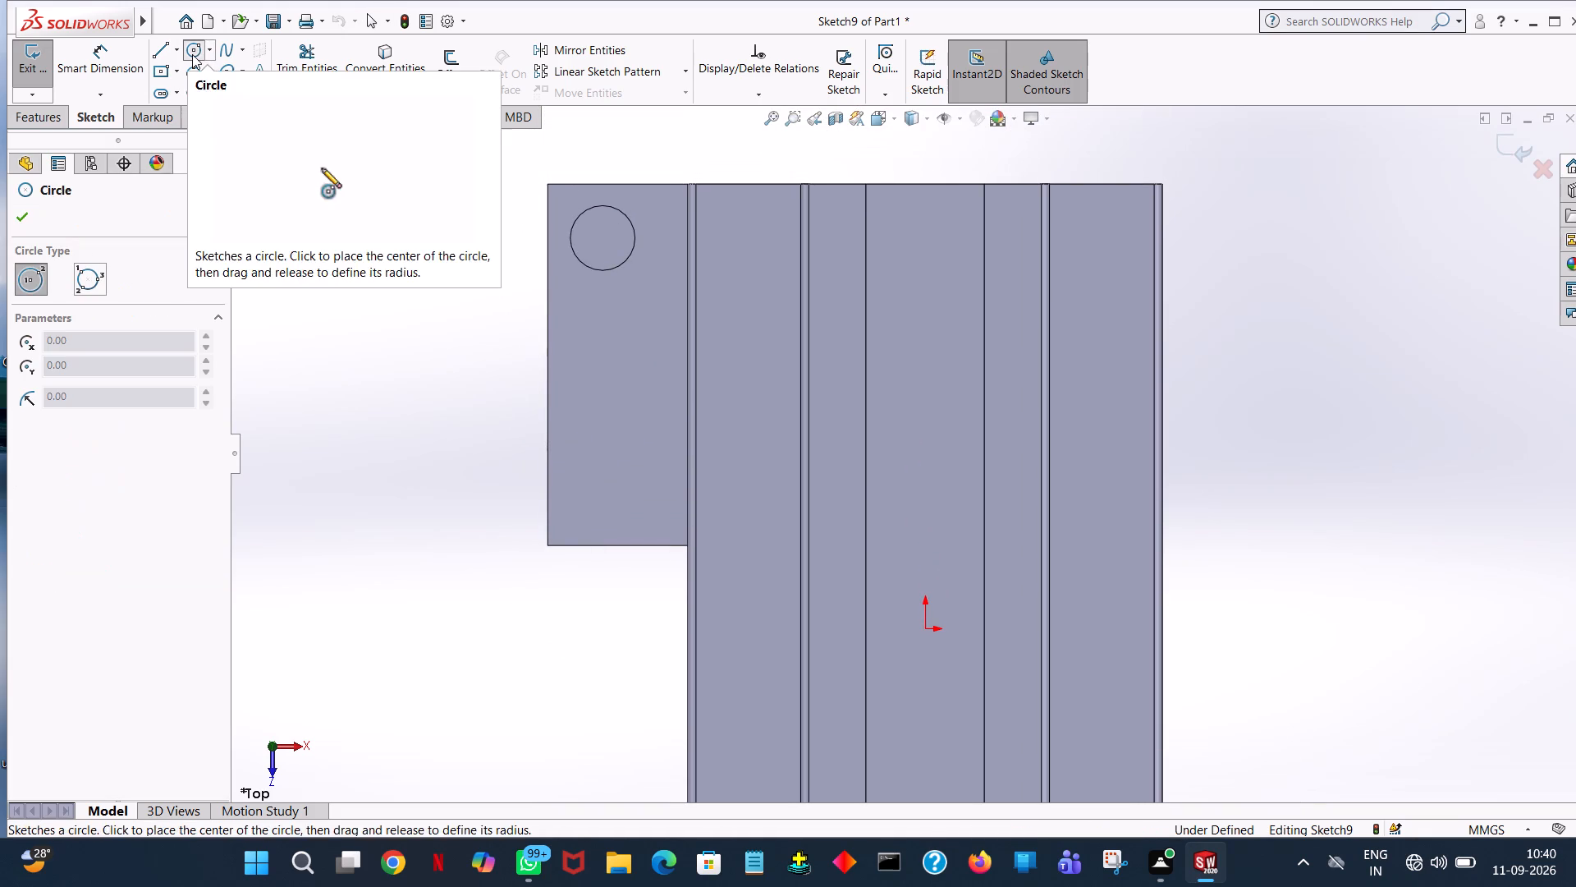
left_click(601, 237)
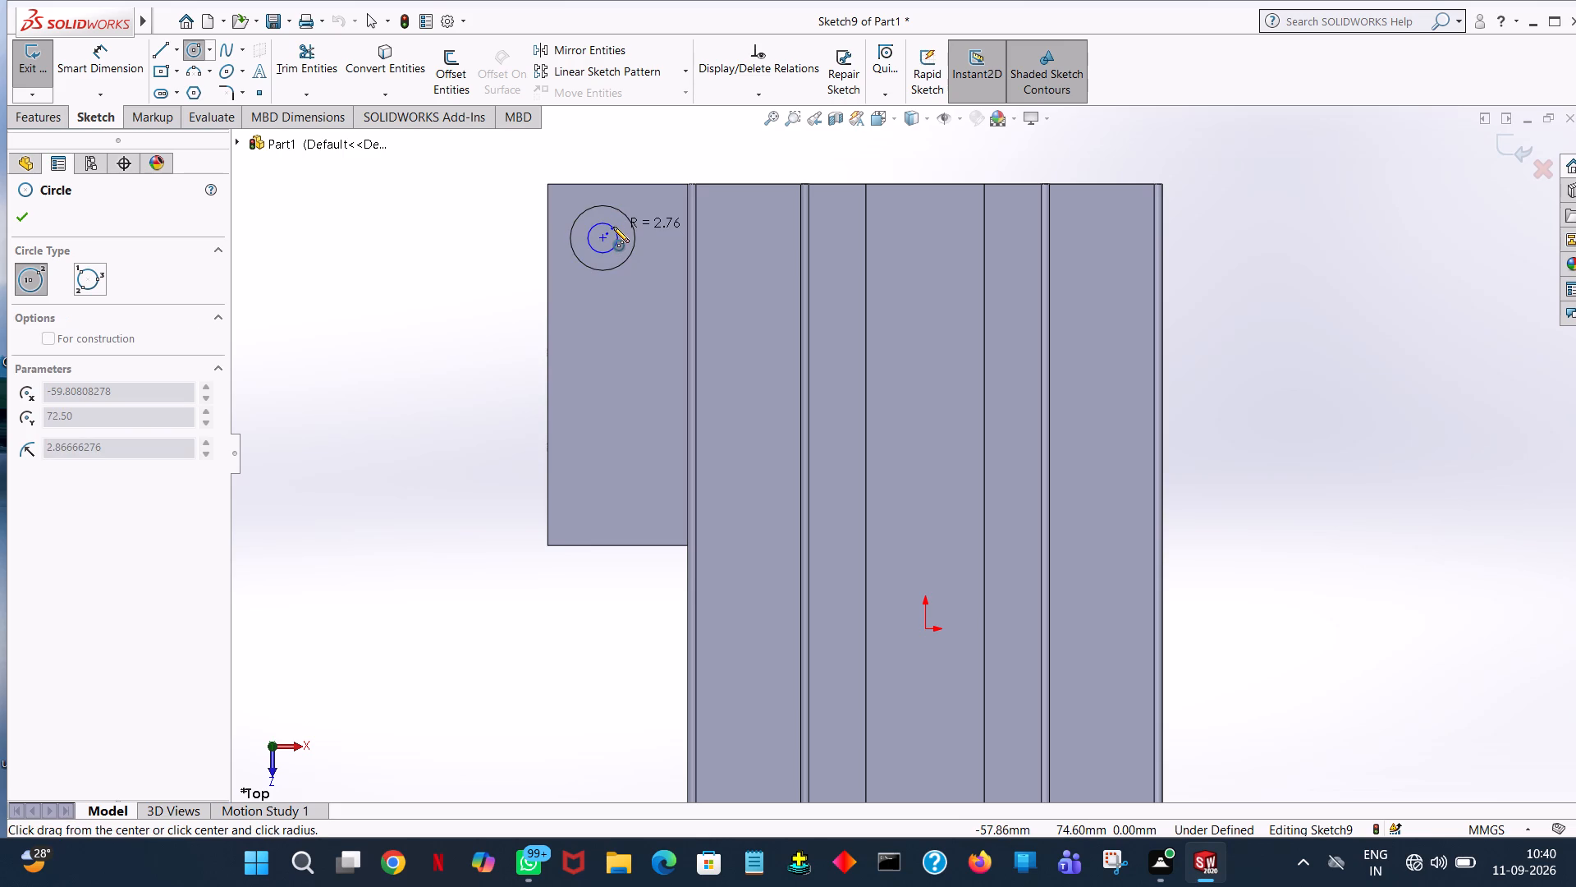
left_click(613, 227)
type("3.5")
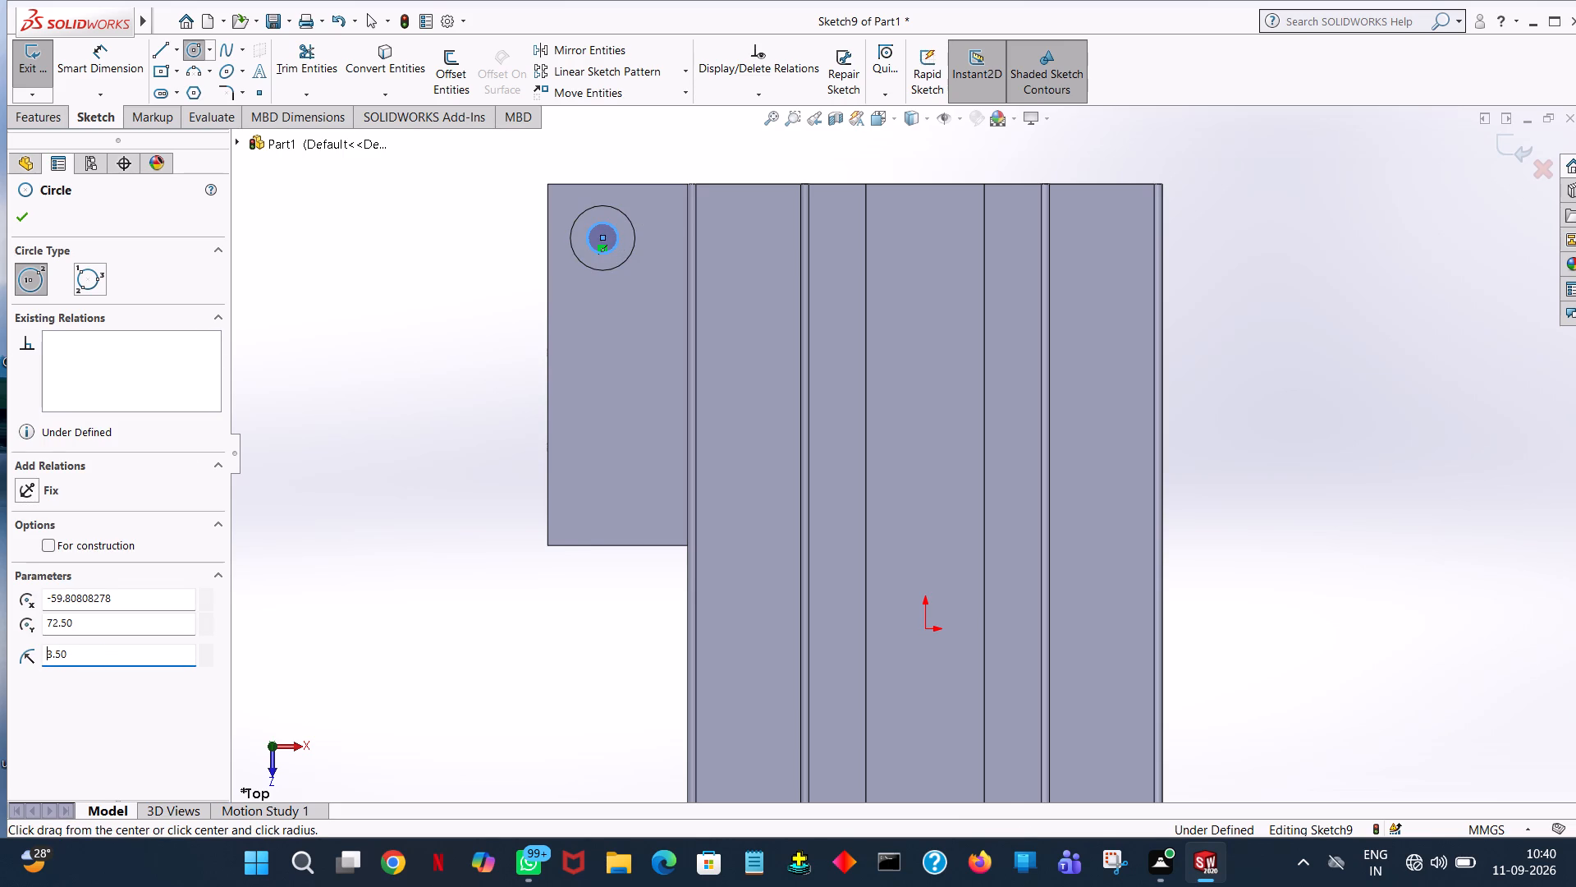
key("Return")
left_click(25, 222)
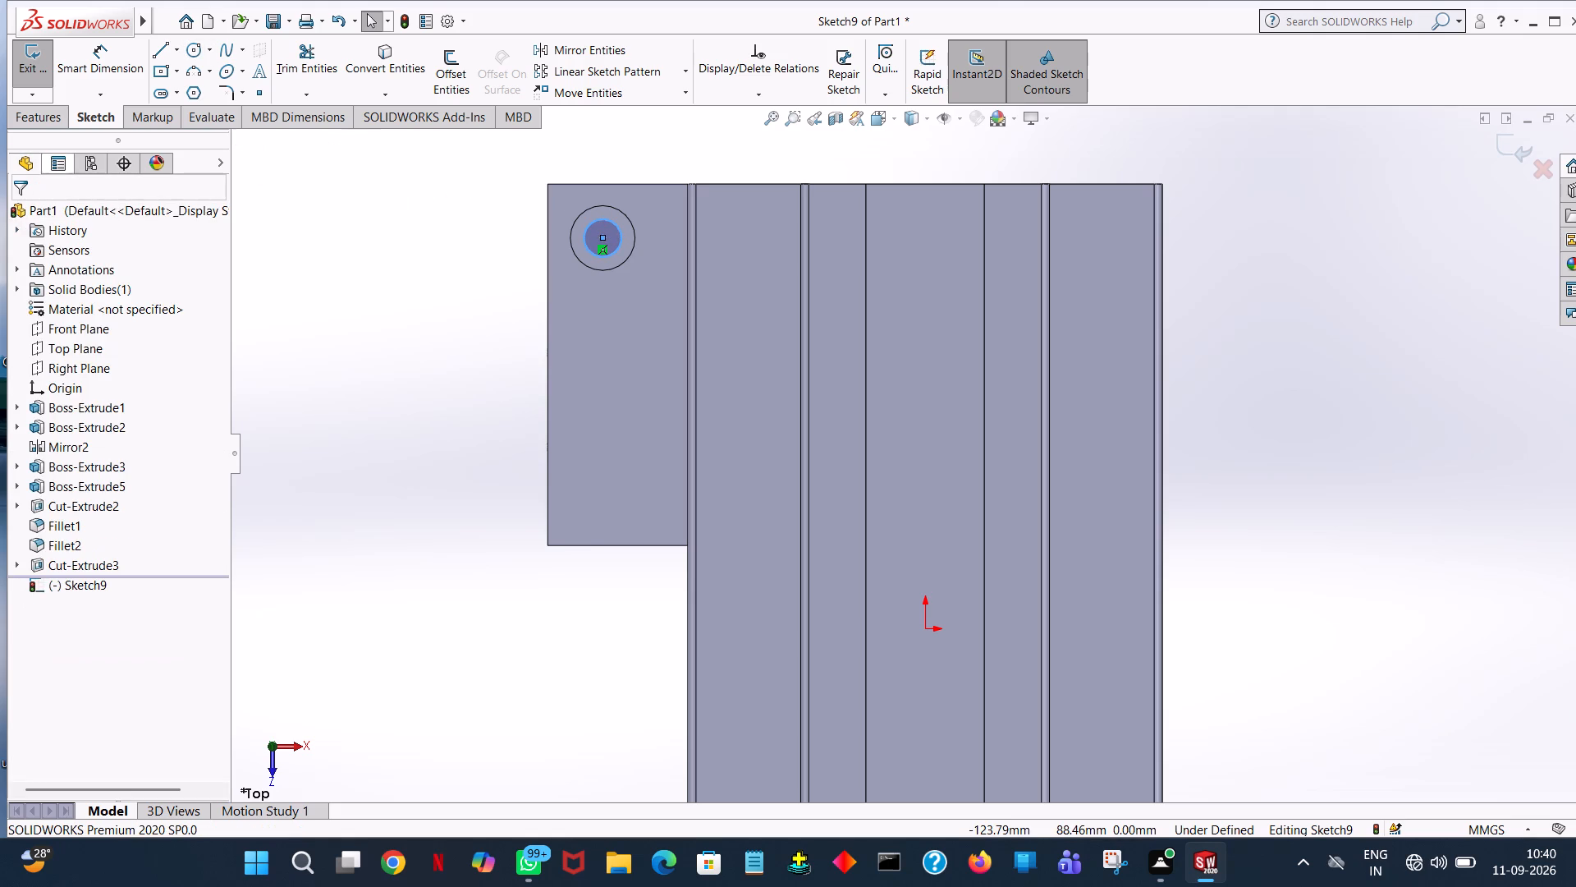
Cut the 3.5 mm radius circle through the projection with a blind Extruded Cut 32 mm deep.
left_click(48, 122)
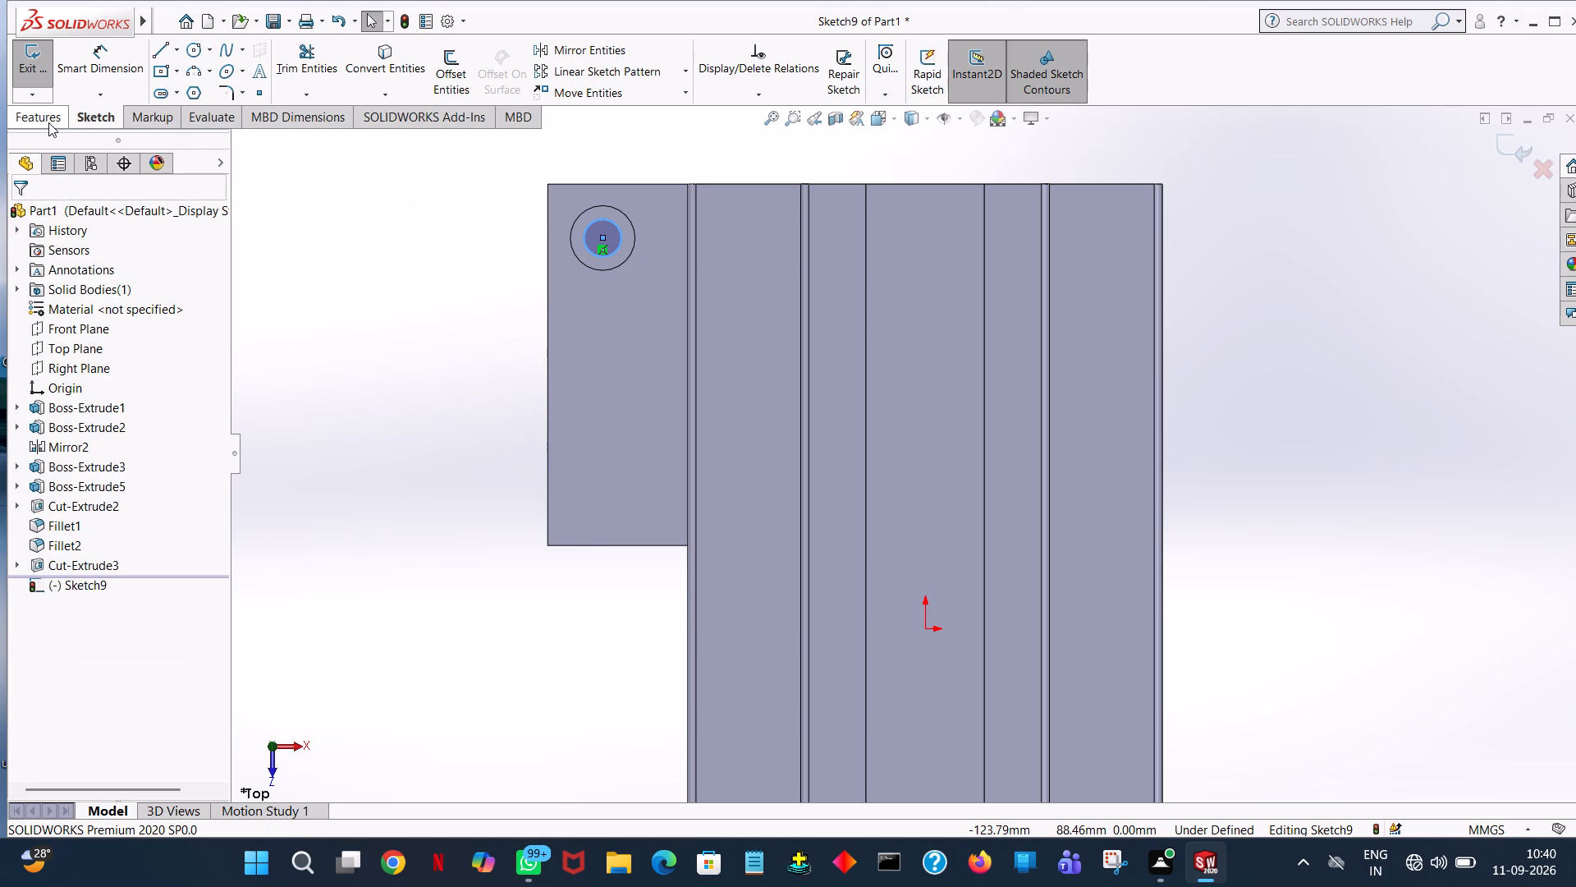
left_click(305, 70)
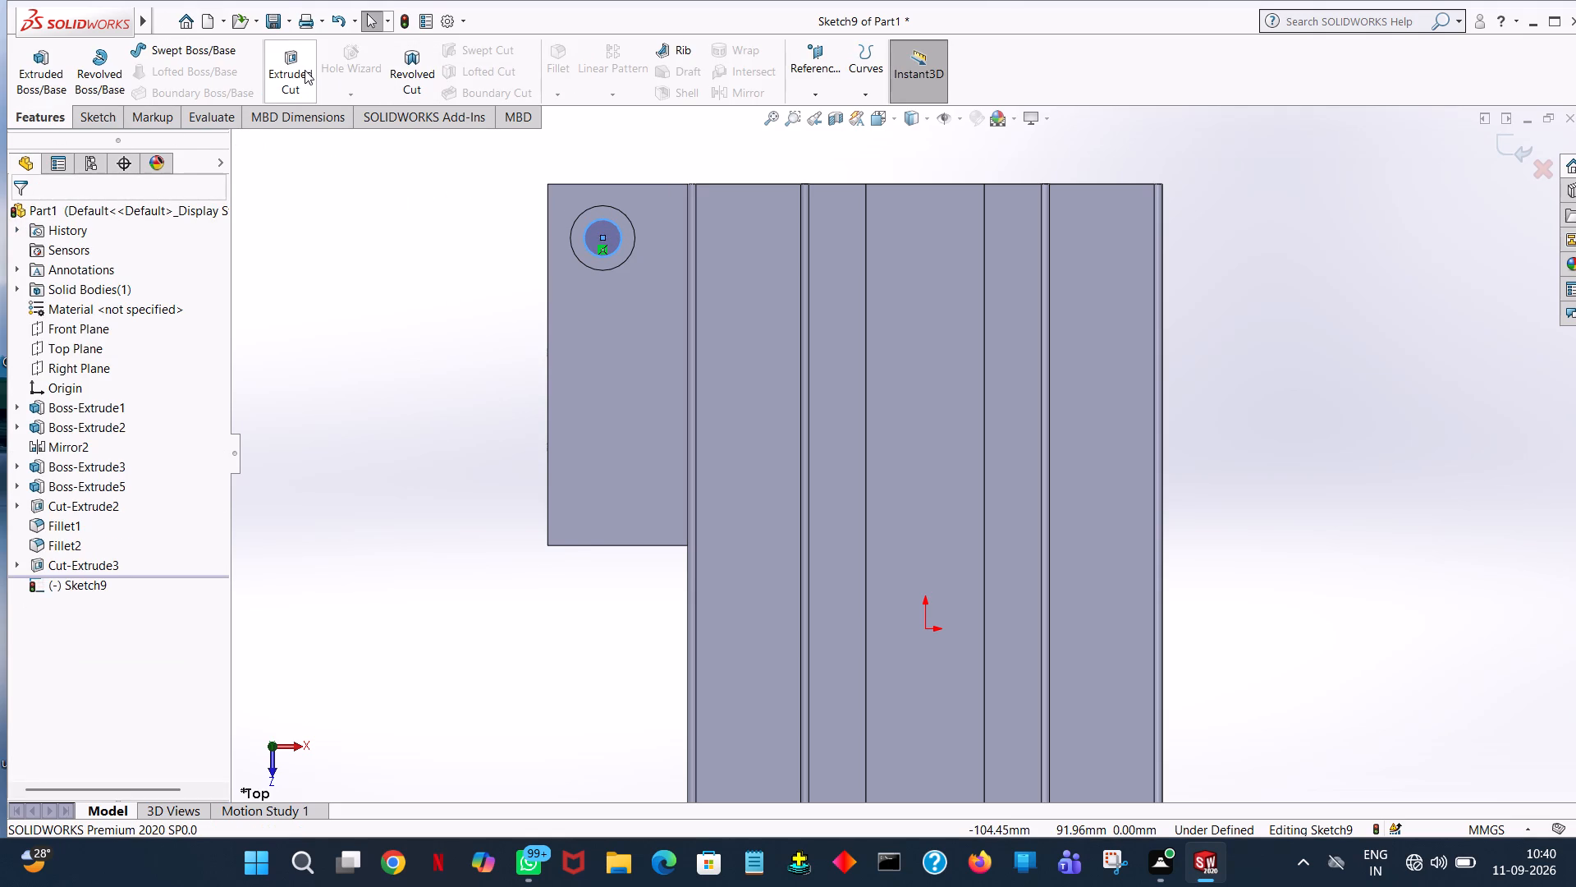
left_click(613, 238)
middle_click_drag(596, 381, 658, 247)
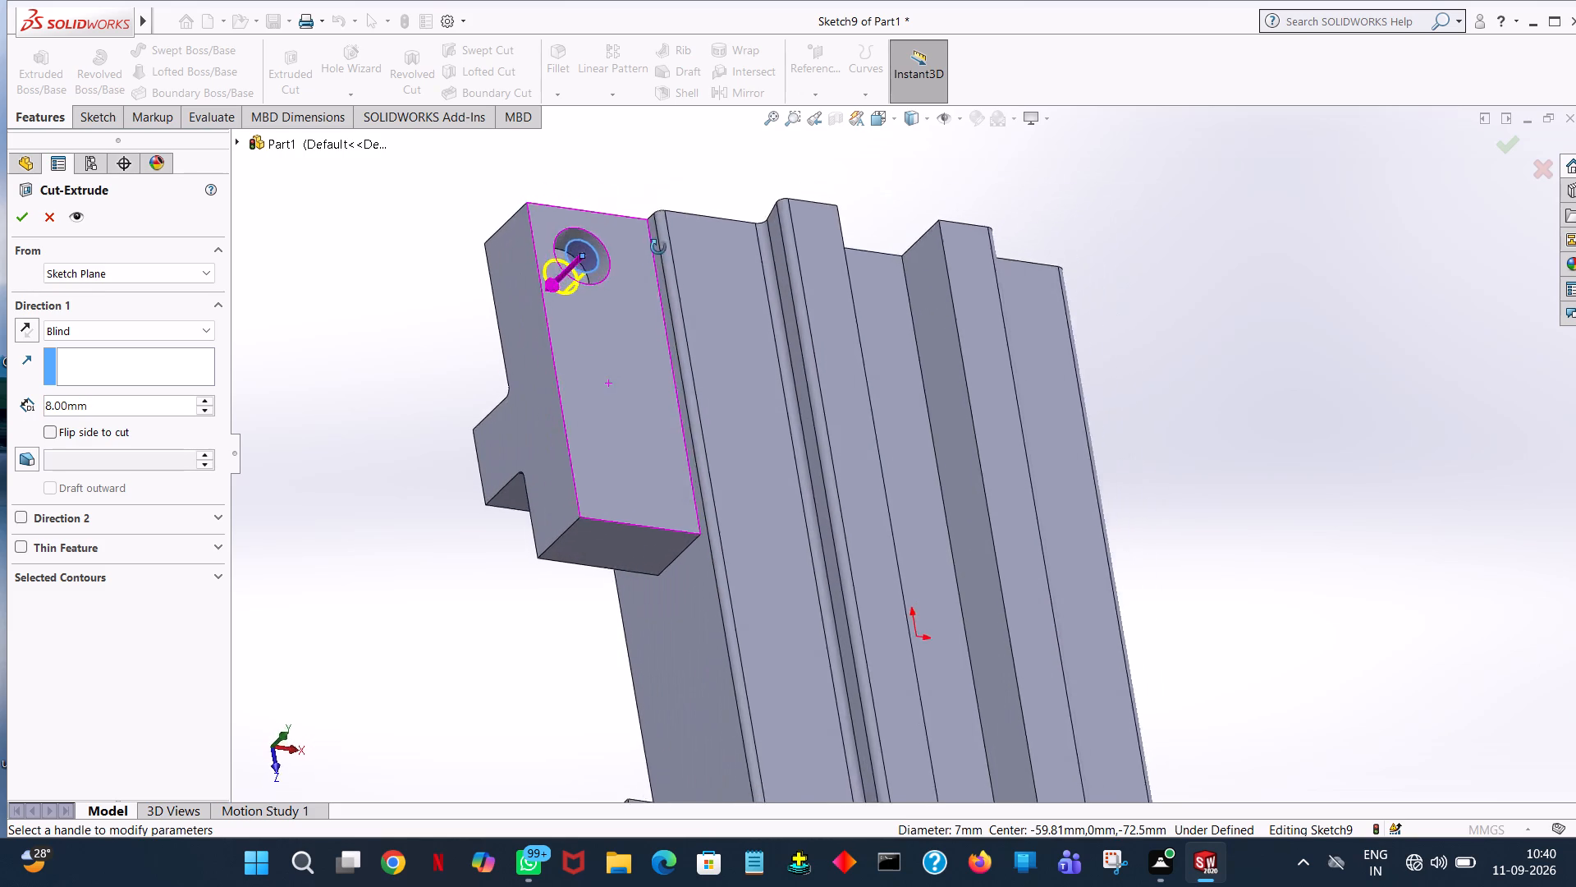
middle_click_drag(658, 247, 789, 178)
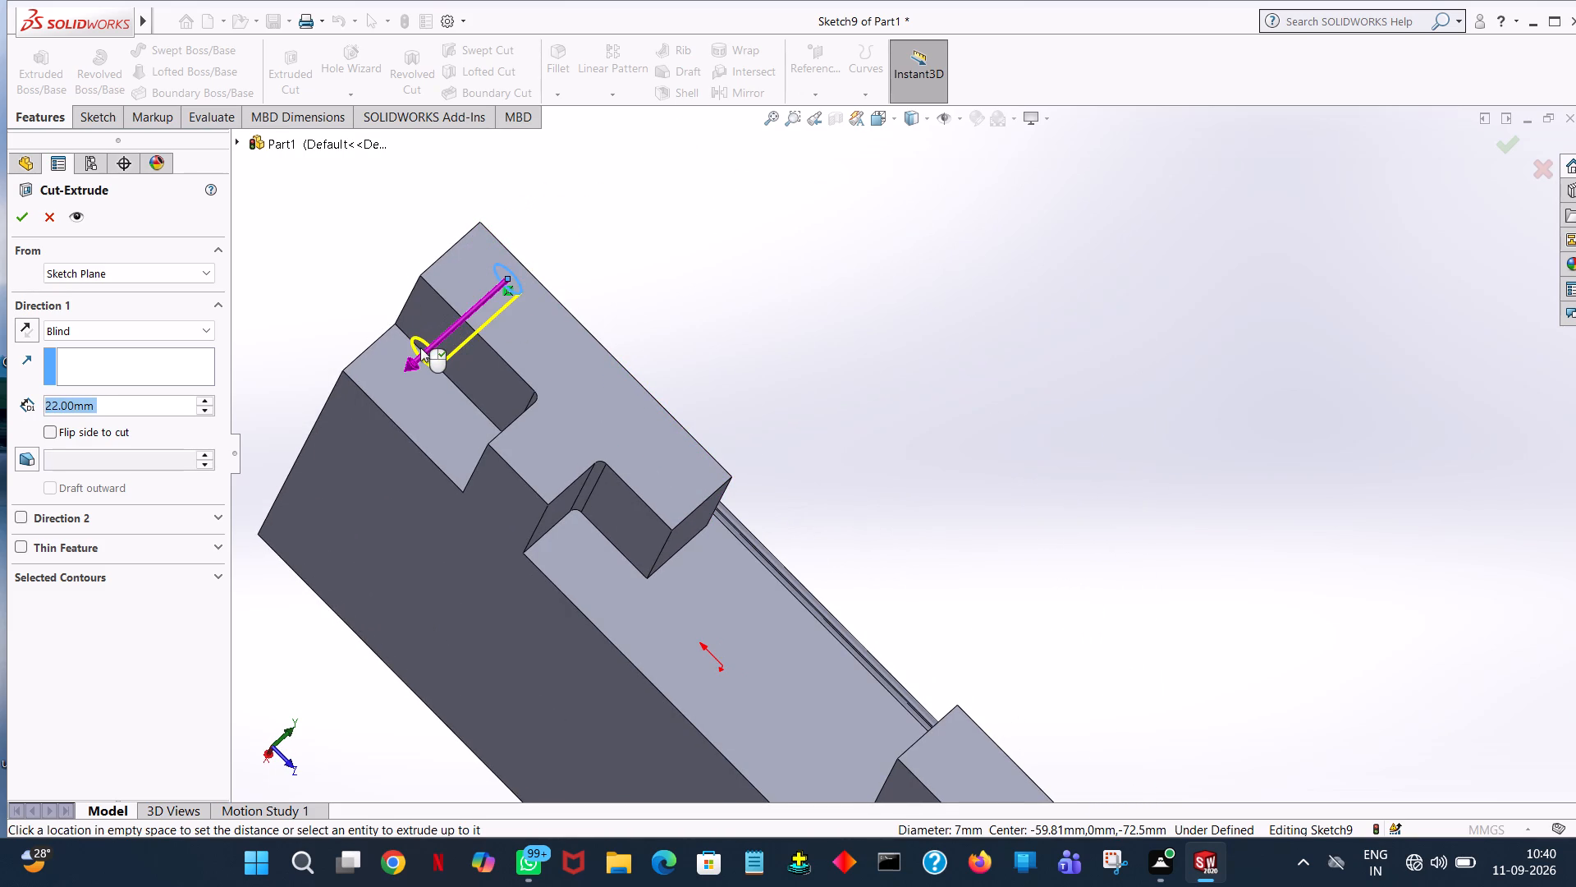
left_click(374, 375)
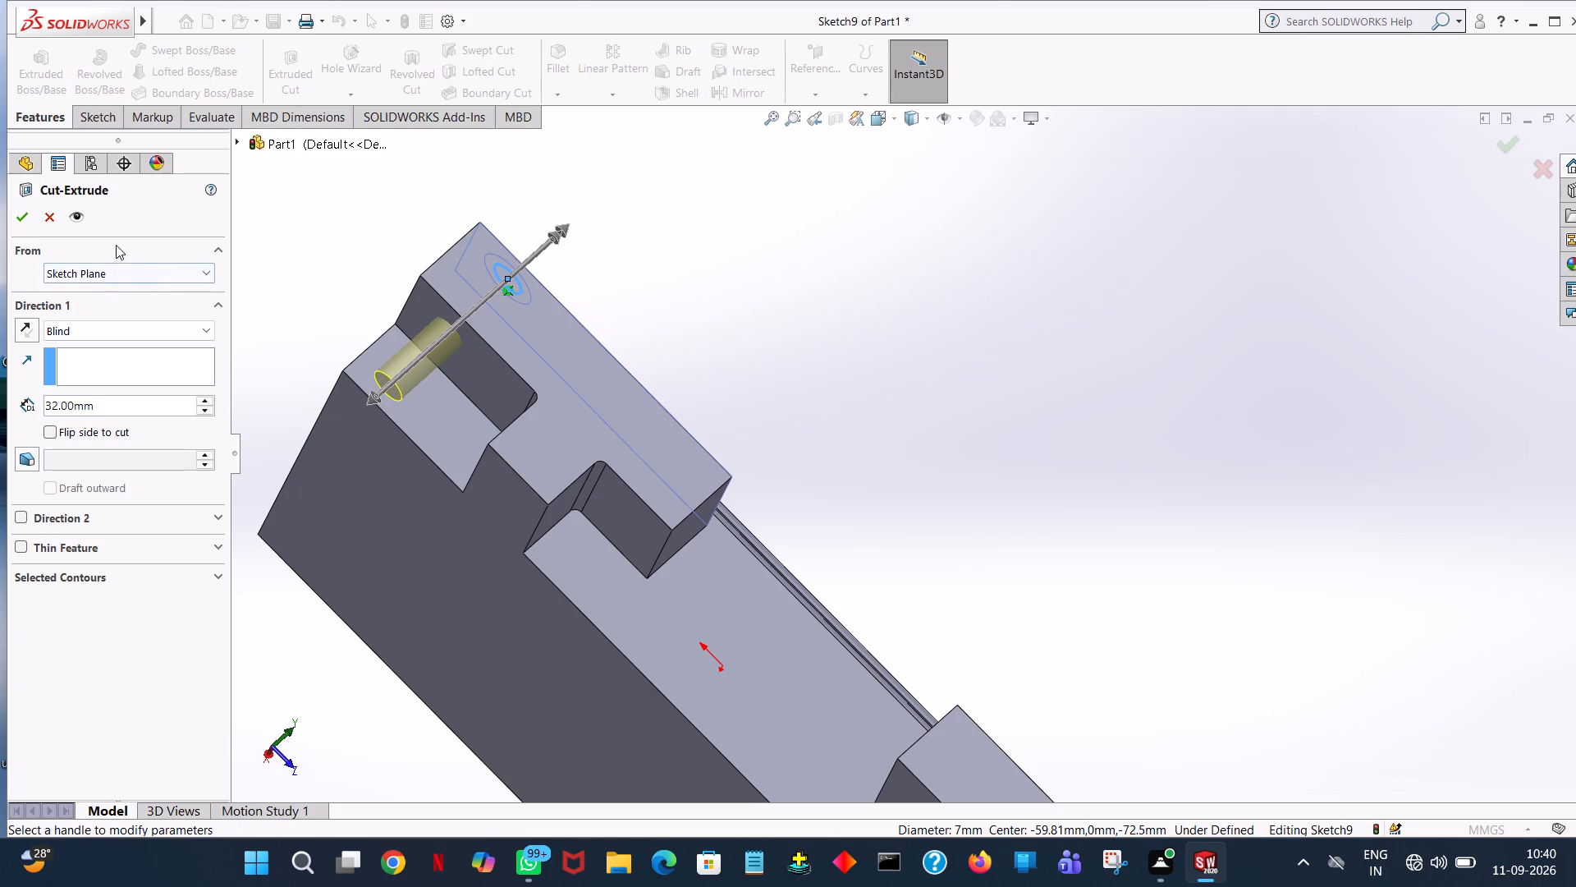
left_click(16, 218)
left_click(722, 347)
middle_click_drag(822, 370, 630, 534)
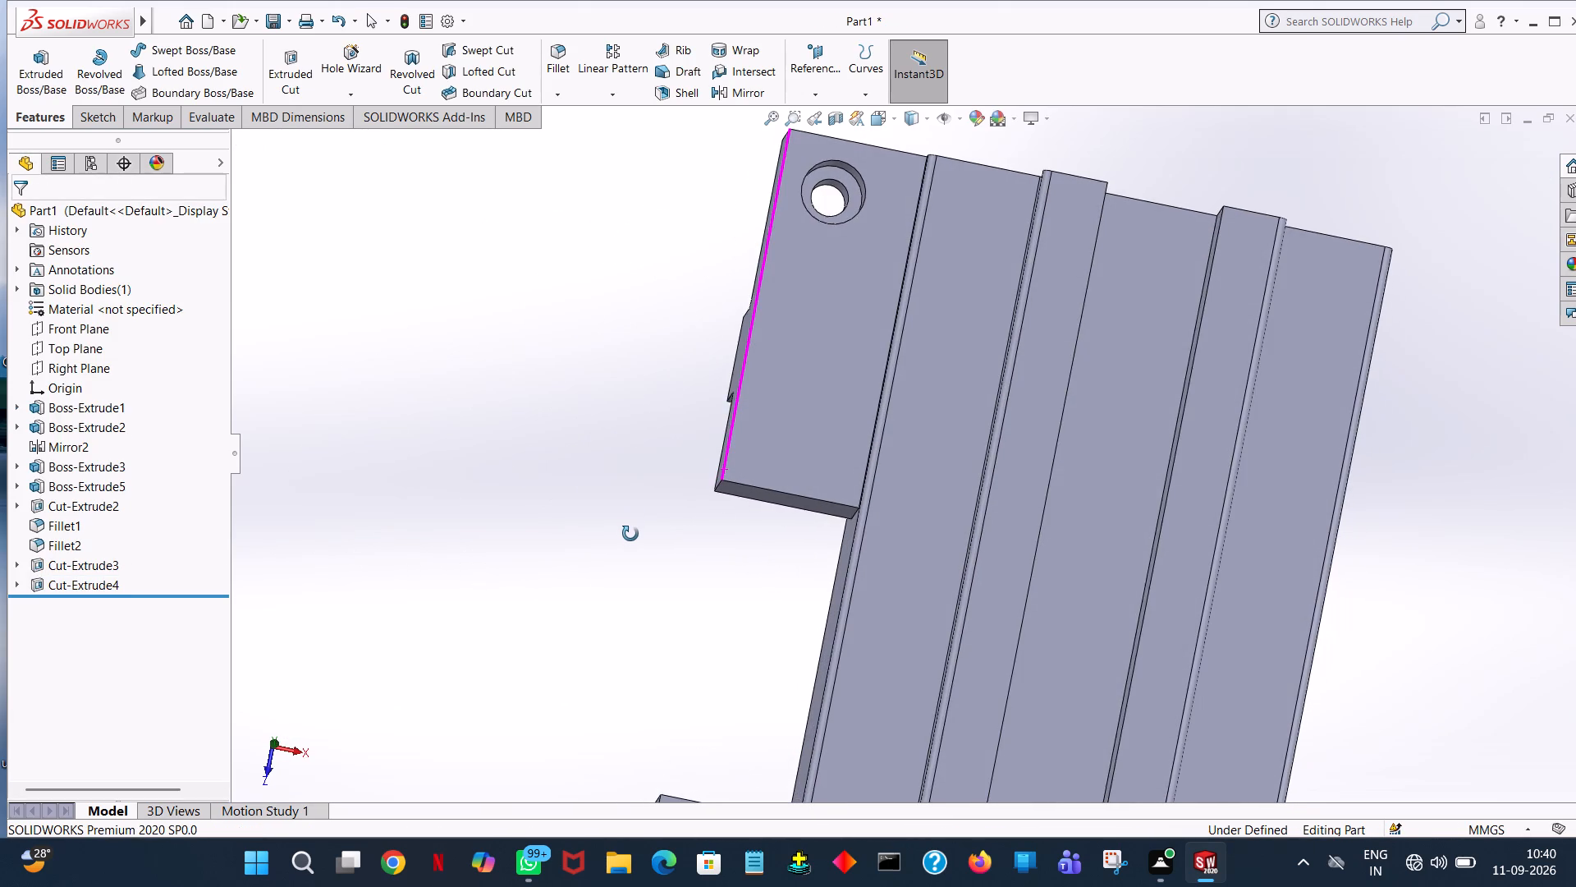
middle_click_drag(630, 534, 620, 546)
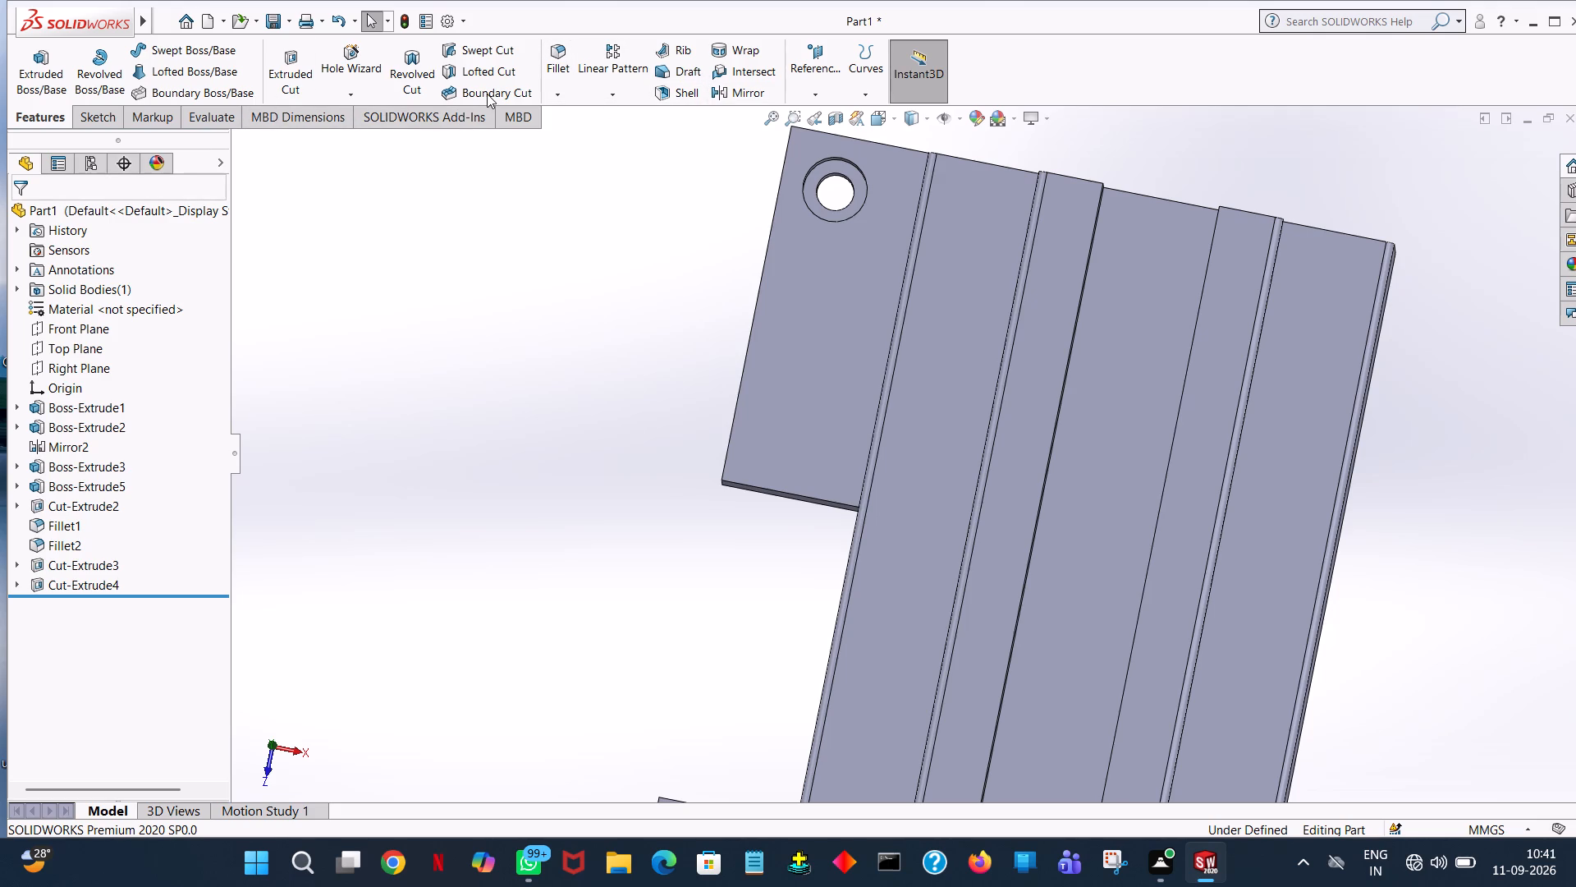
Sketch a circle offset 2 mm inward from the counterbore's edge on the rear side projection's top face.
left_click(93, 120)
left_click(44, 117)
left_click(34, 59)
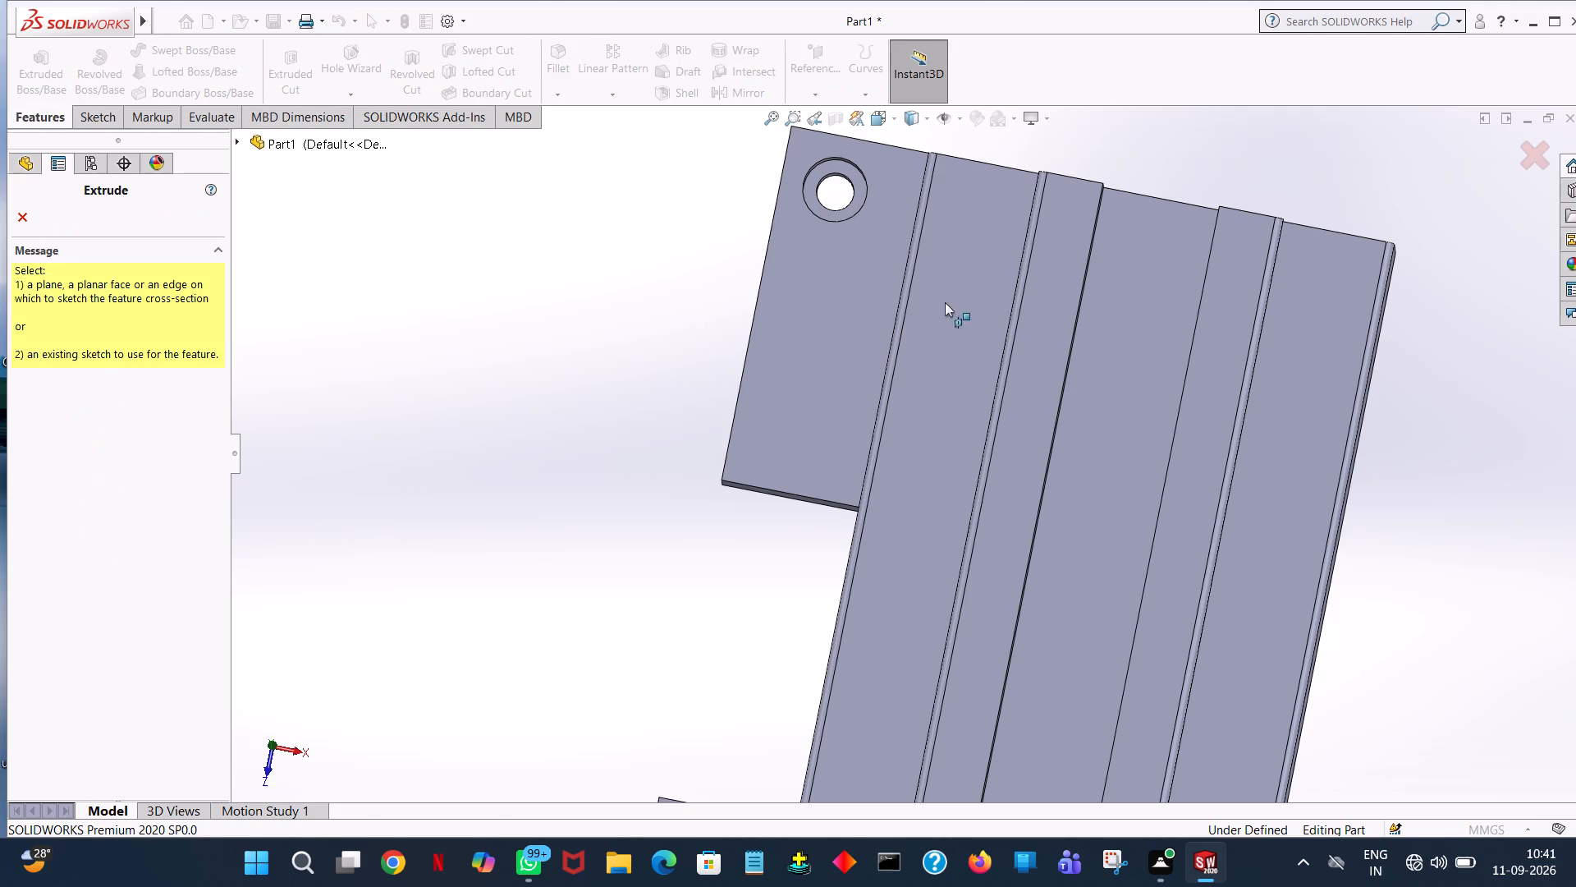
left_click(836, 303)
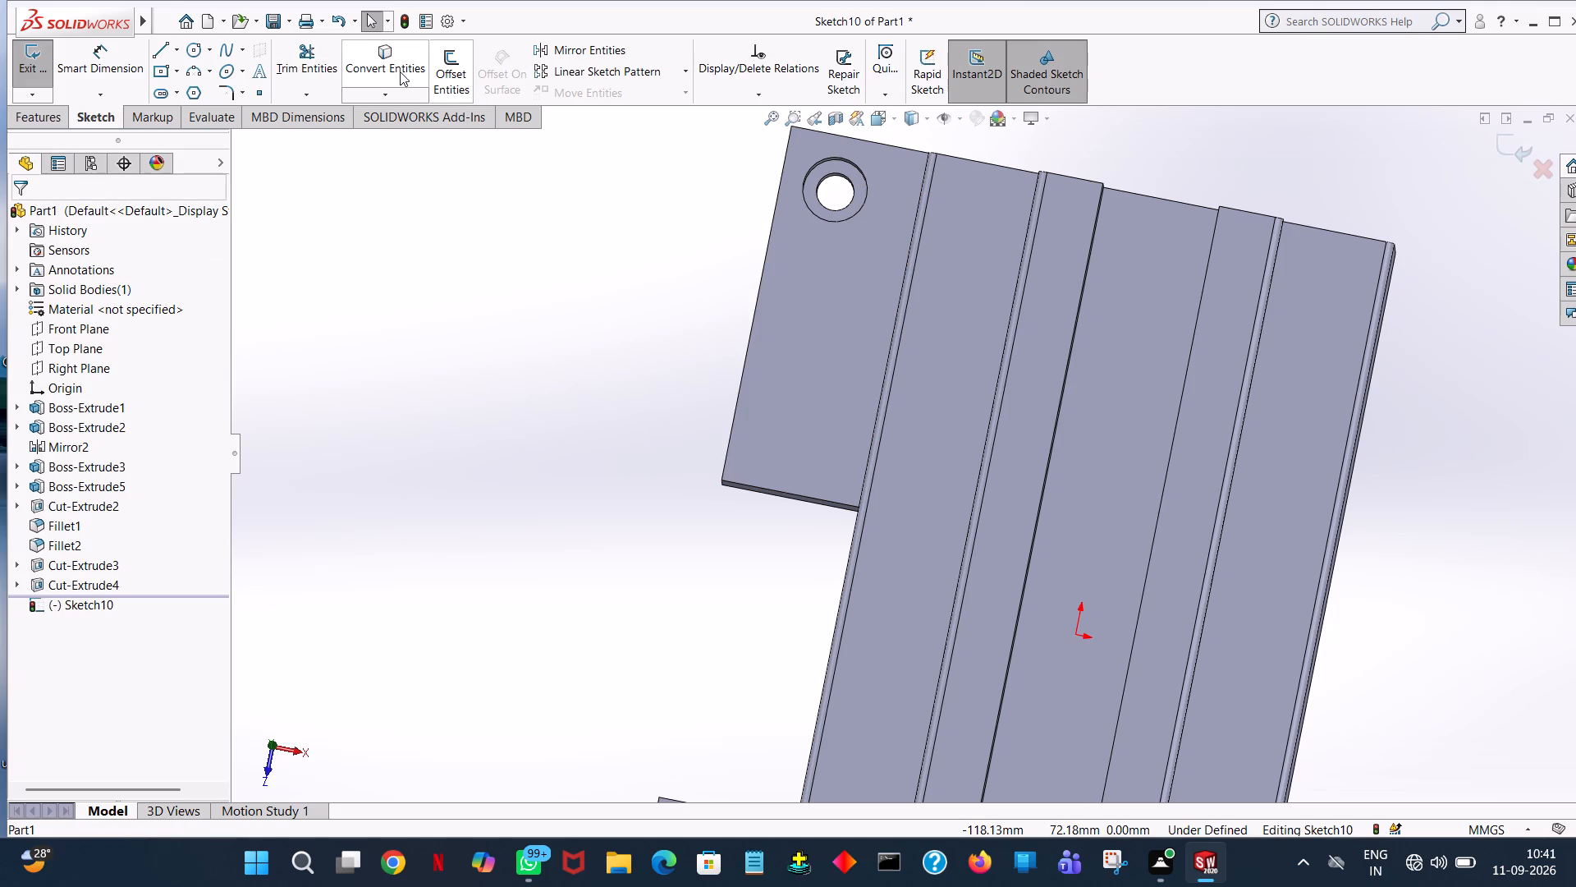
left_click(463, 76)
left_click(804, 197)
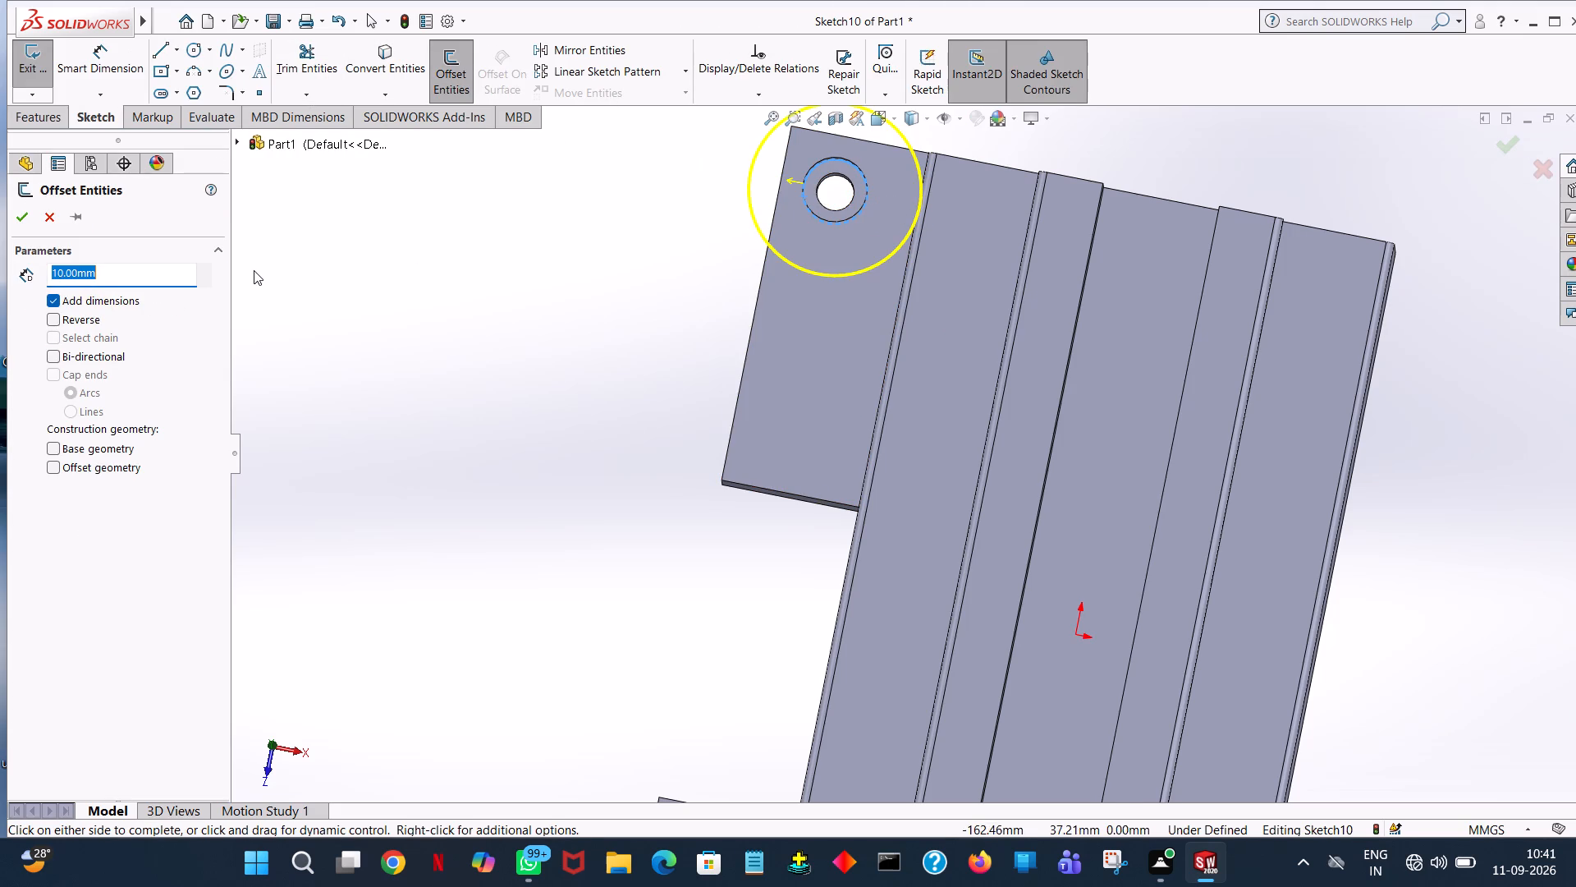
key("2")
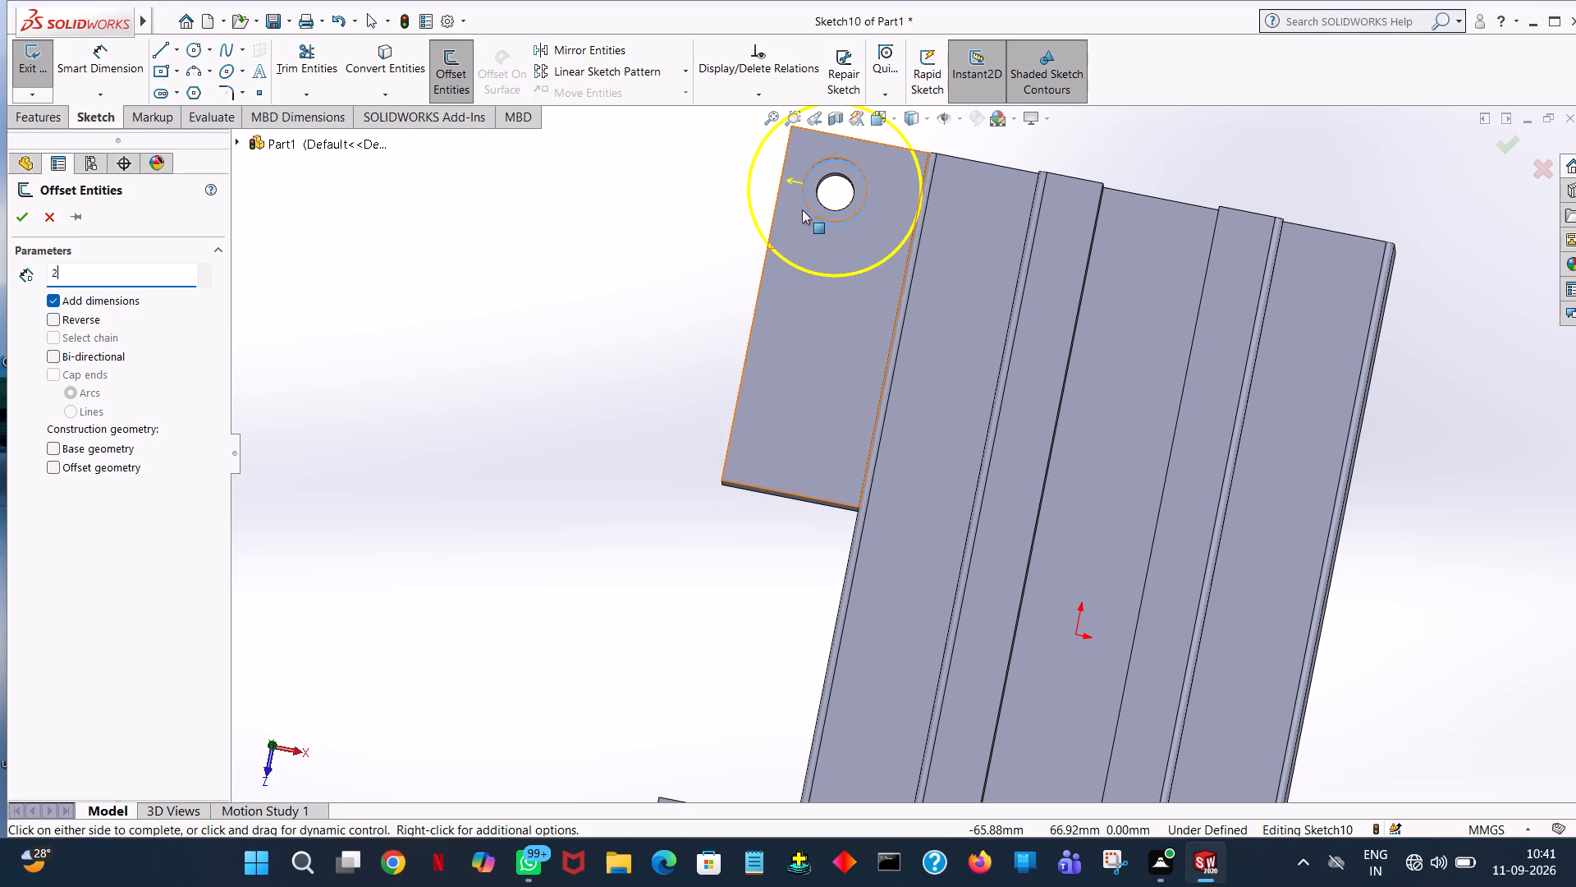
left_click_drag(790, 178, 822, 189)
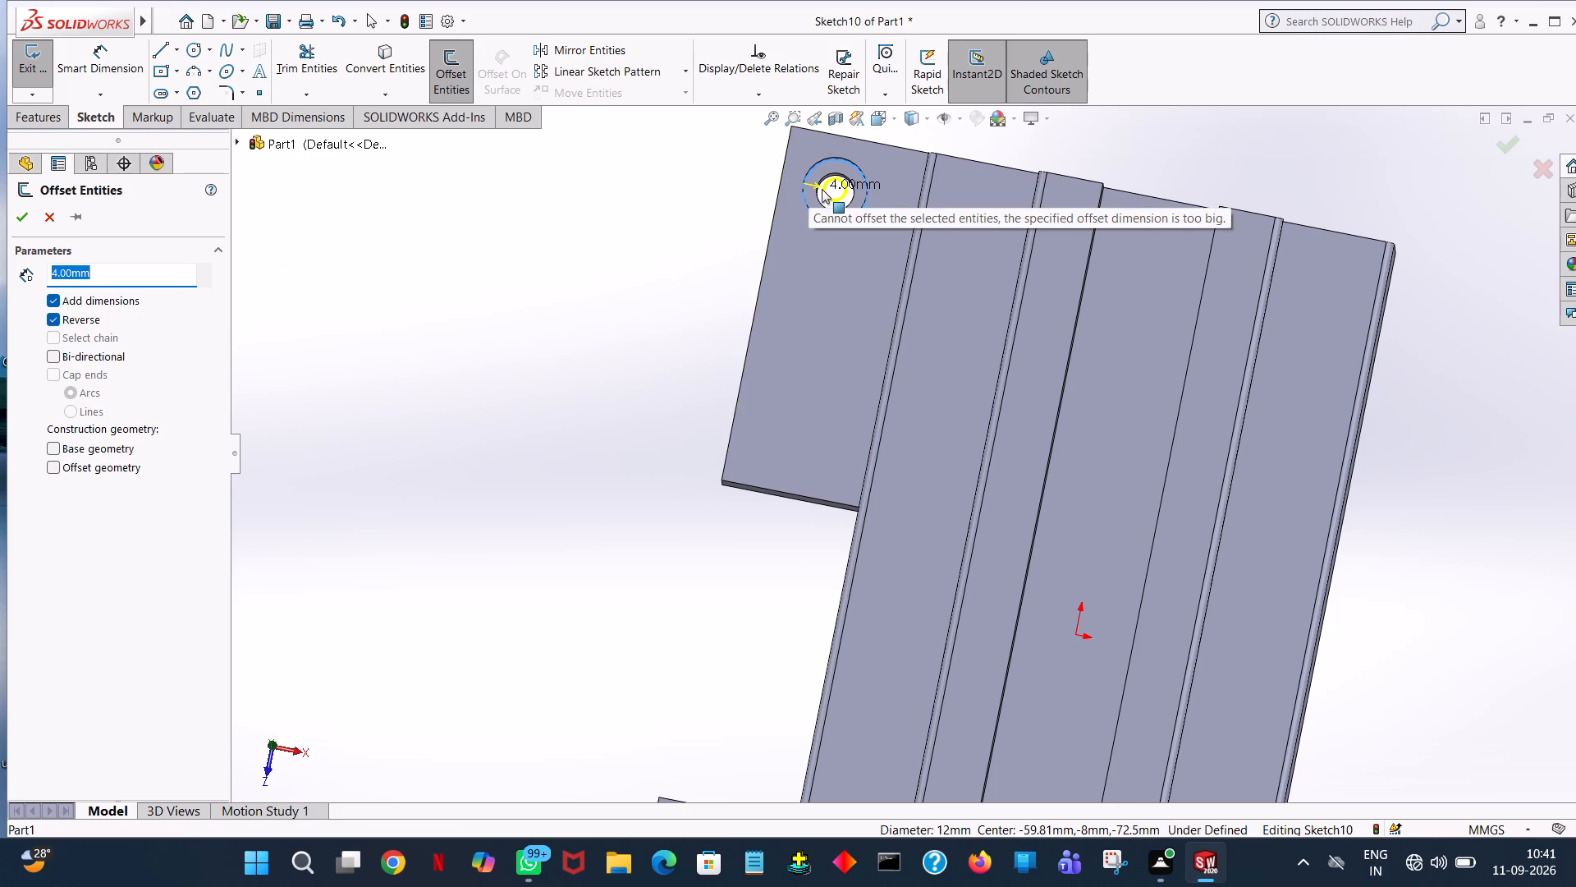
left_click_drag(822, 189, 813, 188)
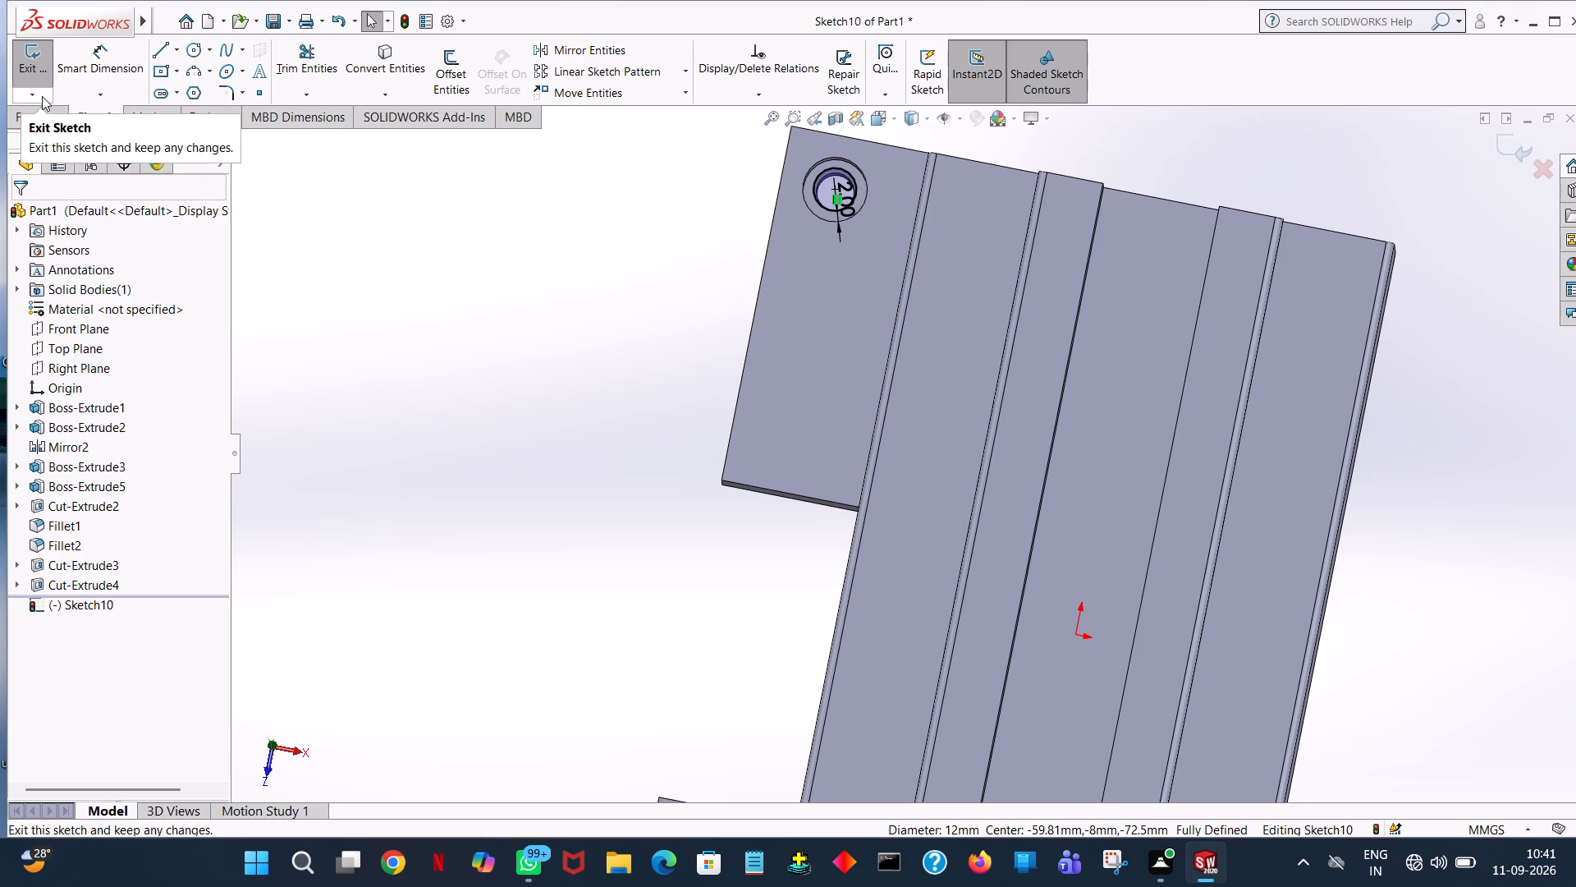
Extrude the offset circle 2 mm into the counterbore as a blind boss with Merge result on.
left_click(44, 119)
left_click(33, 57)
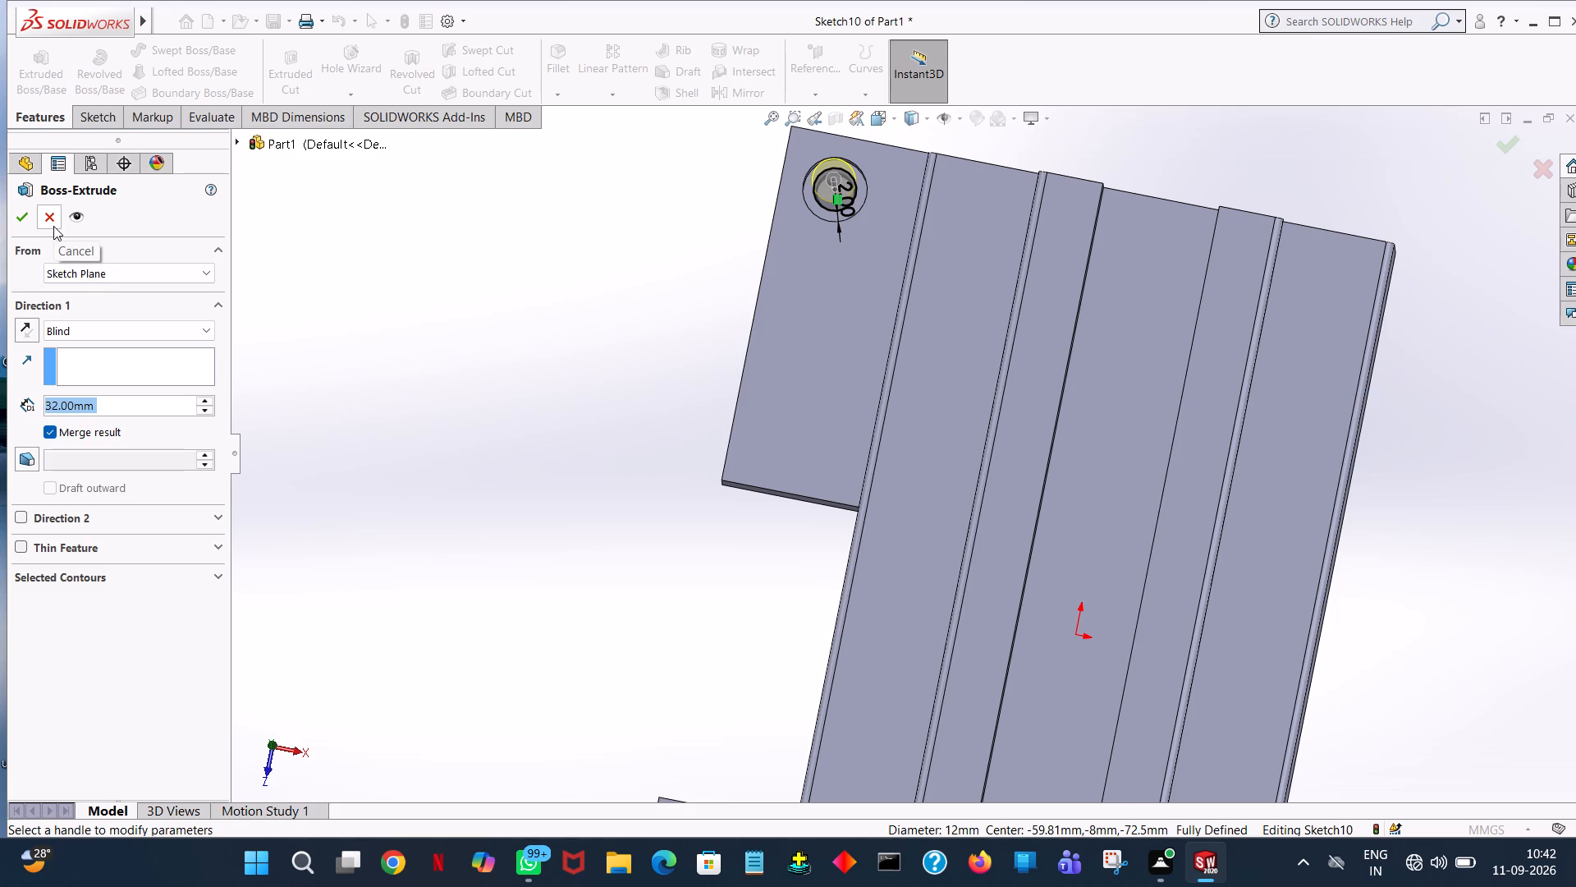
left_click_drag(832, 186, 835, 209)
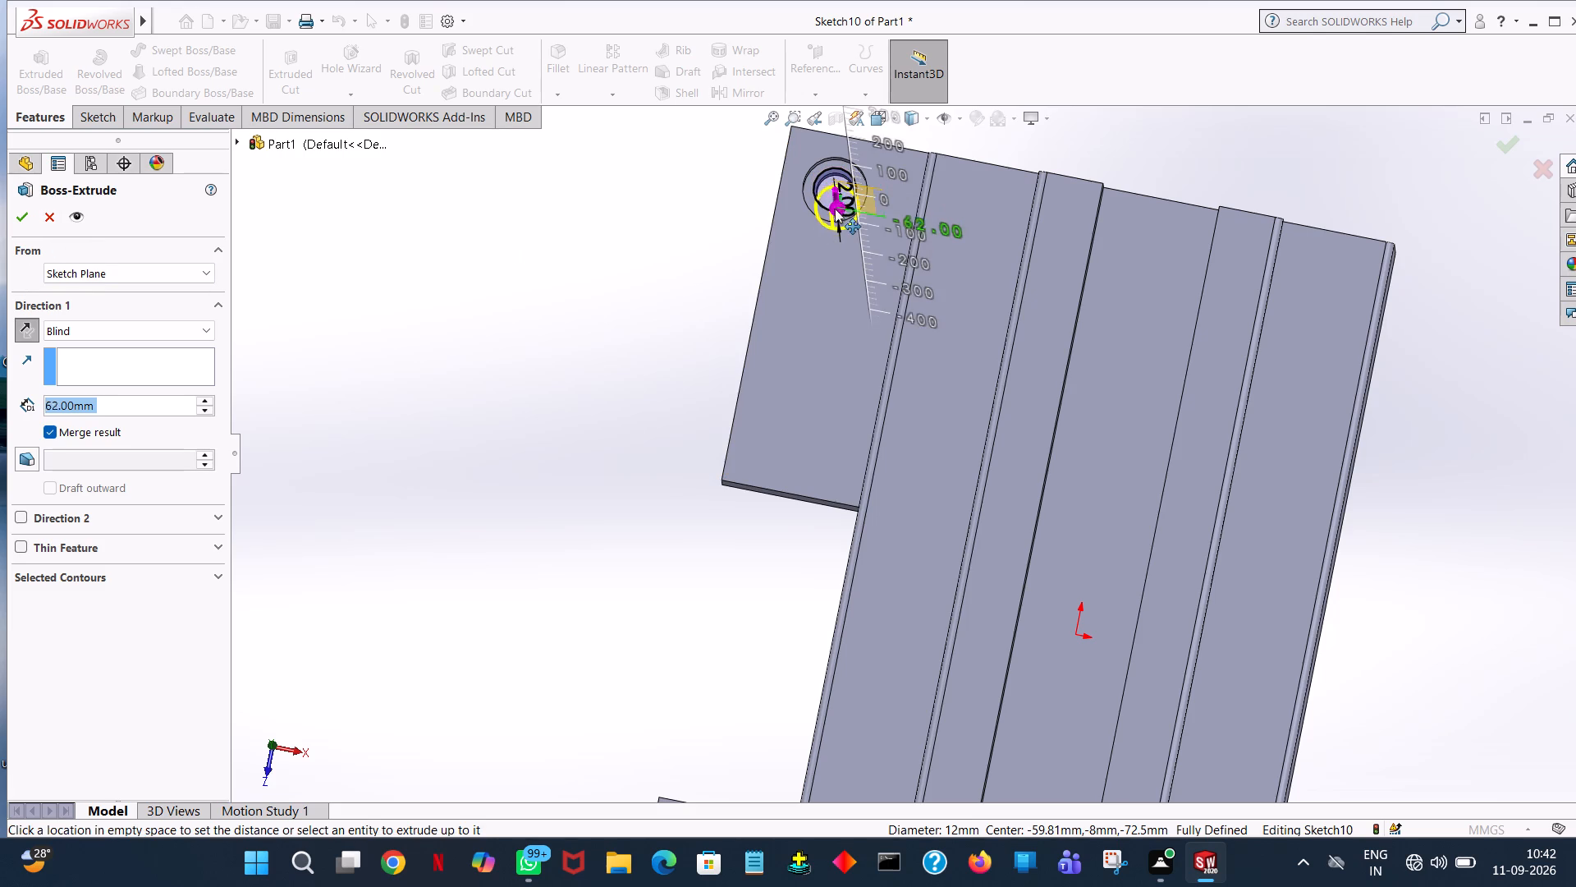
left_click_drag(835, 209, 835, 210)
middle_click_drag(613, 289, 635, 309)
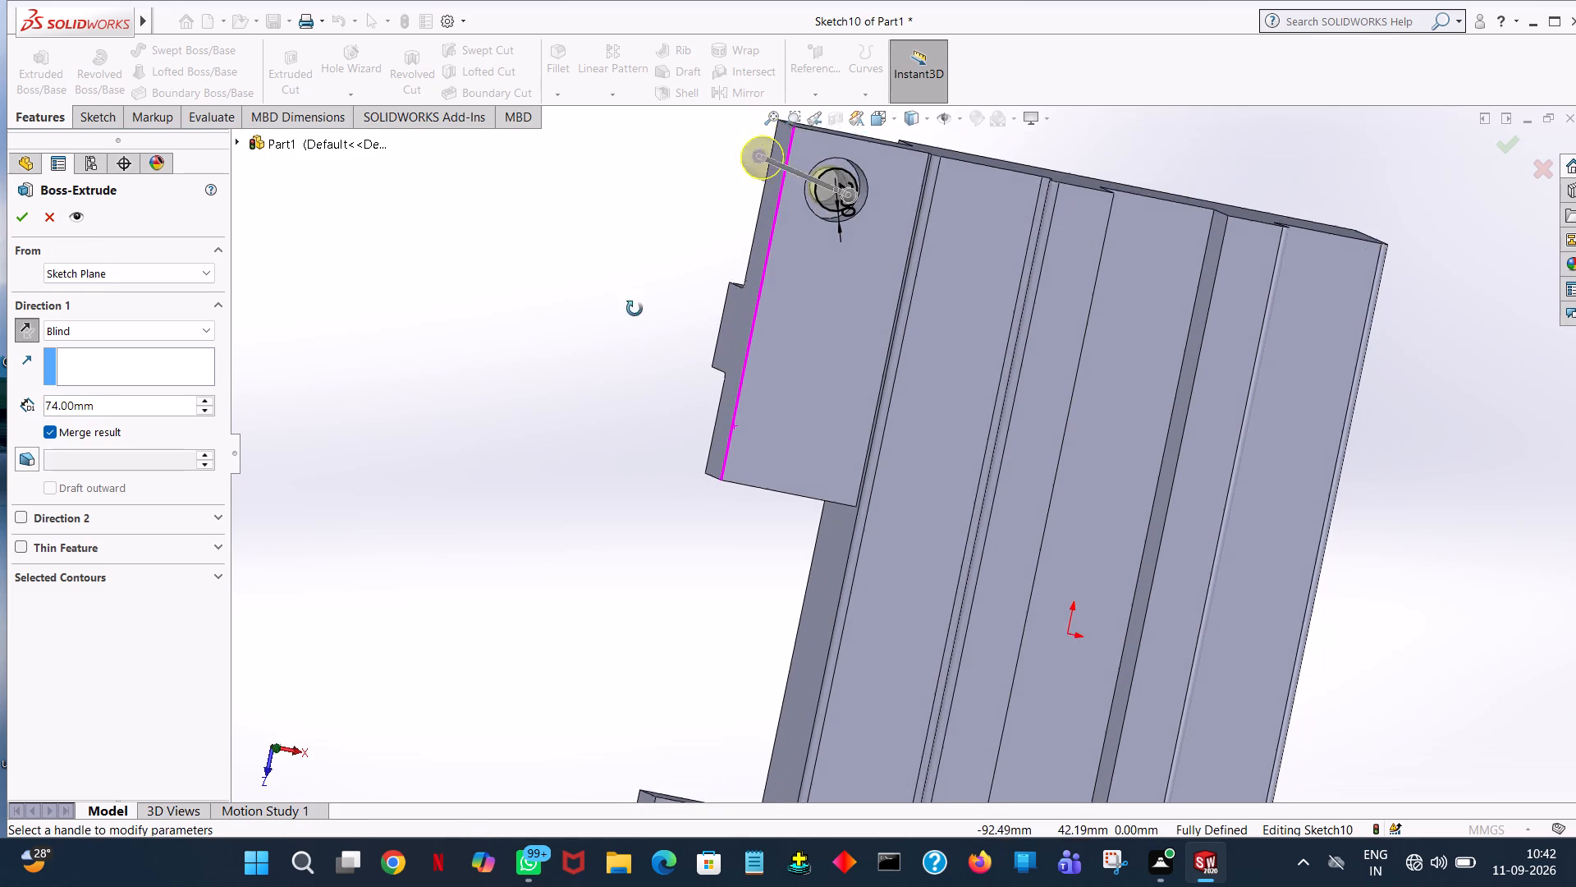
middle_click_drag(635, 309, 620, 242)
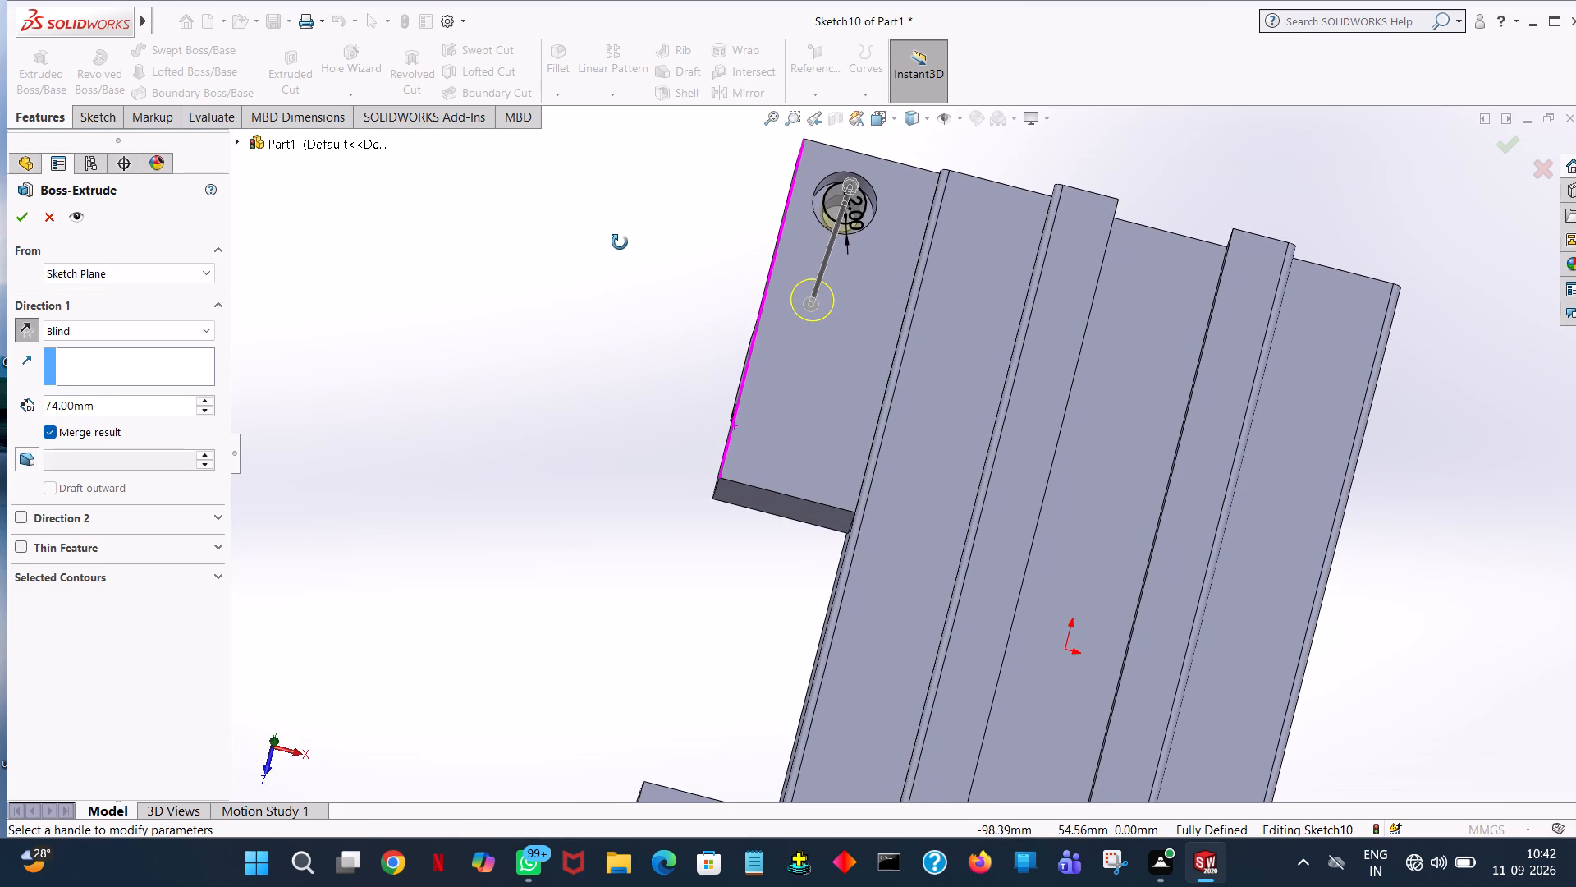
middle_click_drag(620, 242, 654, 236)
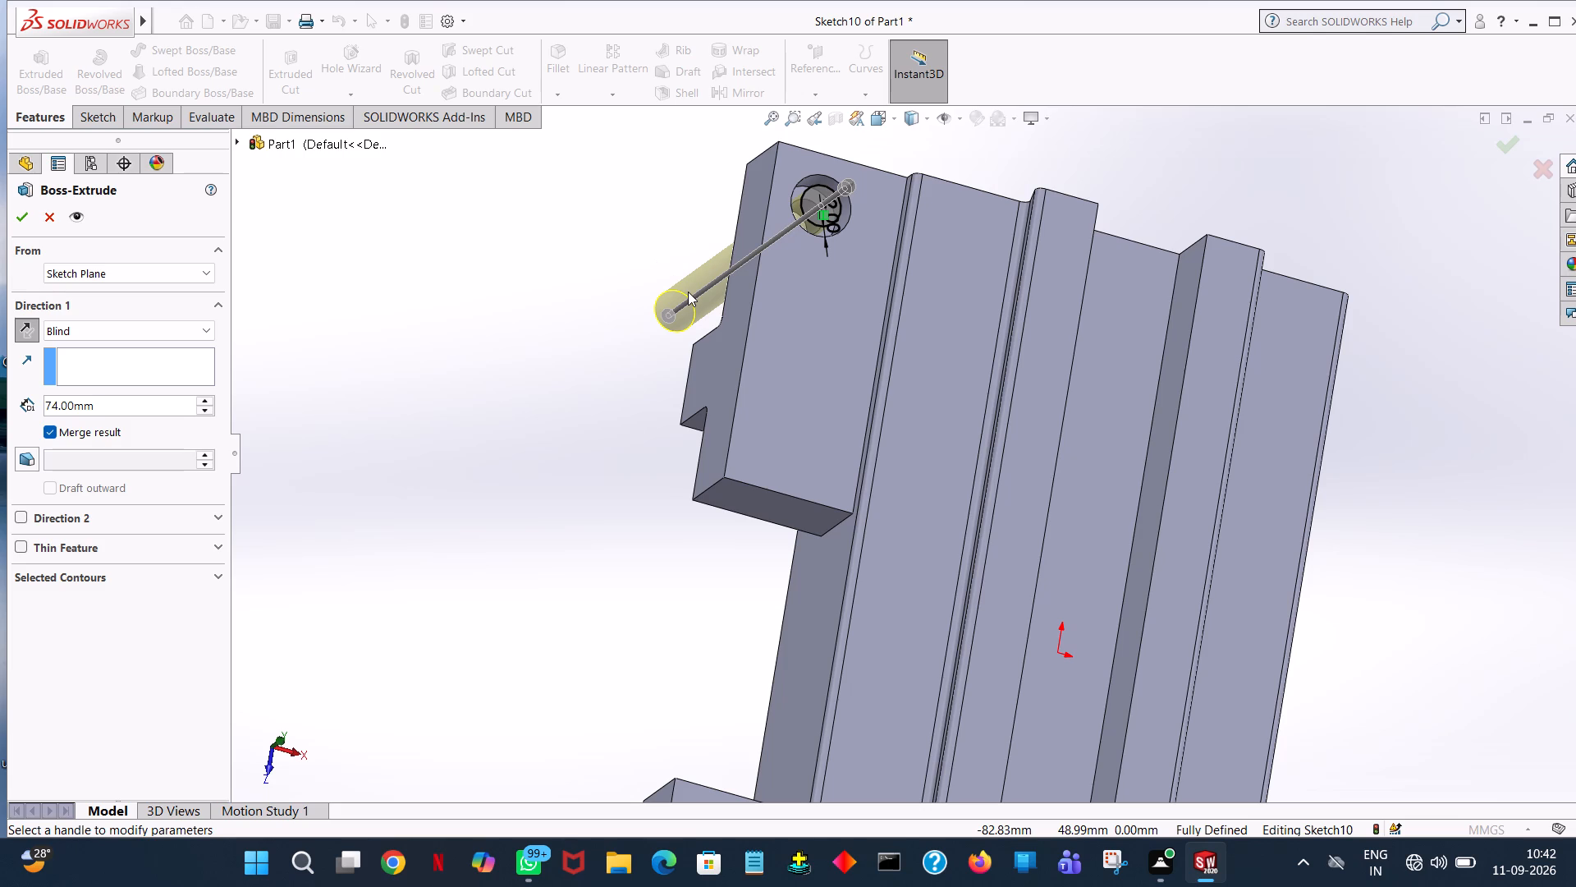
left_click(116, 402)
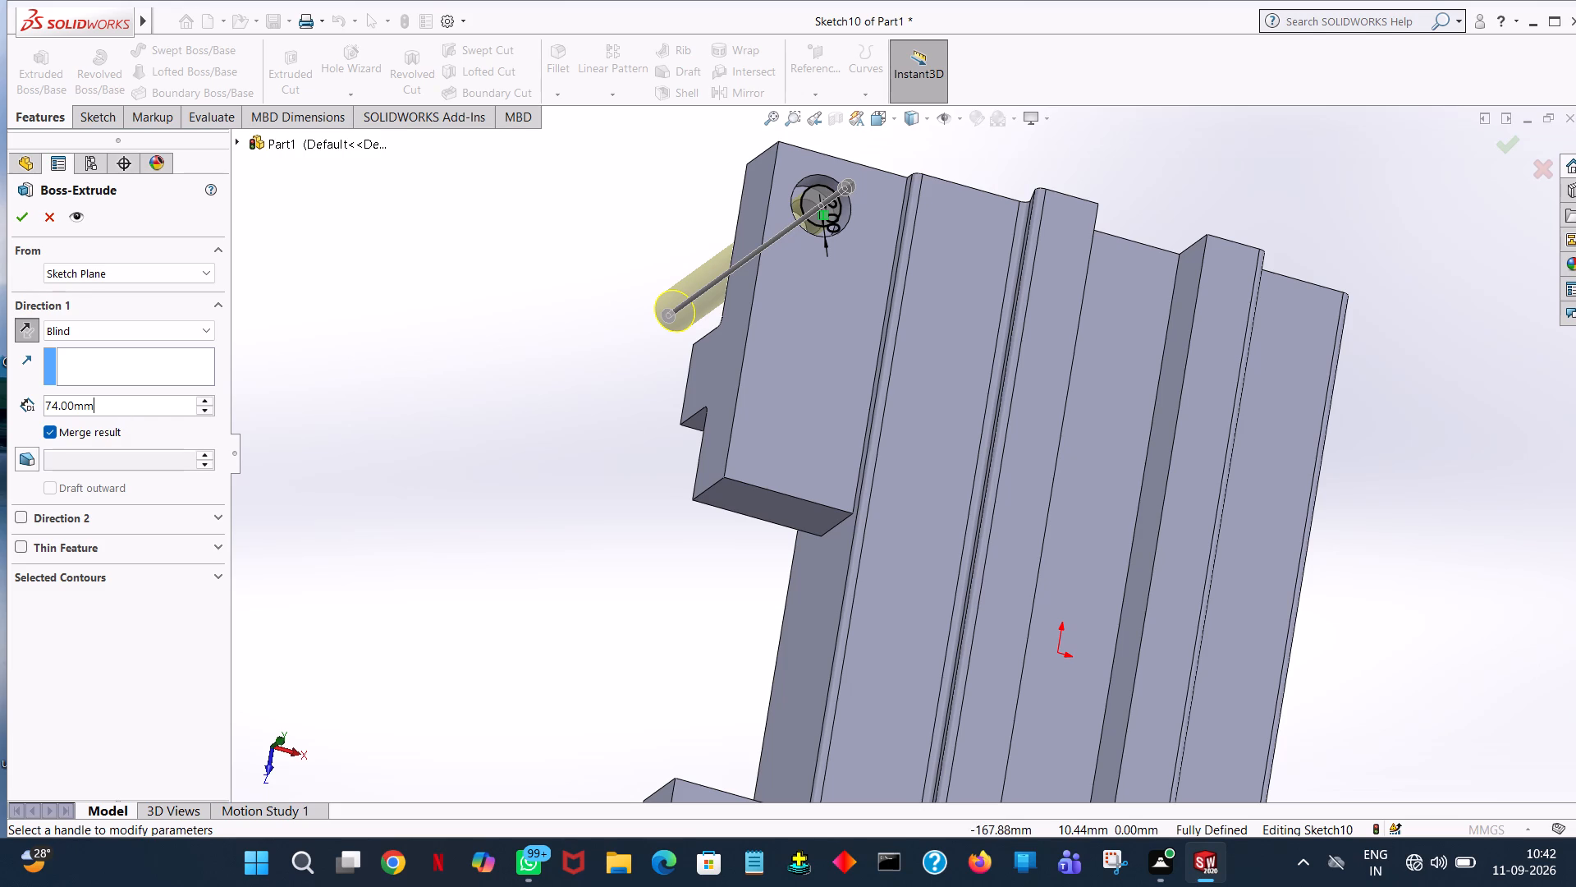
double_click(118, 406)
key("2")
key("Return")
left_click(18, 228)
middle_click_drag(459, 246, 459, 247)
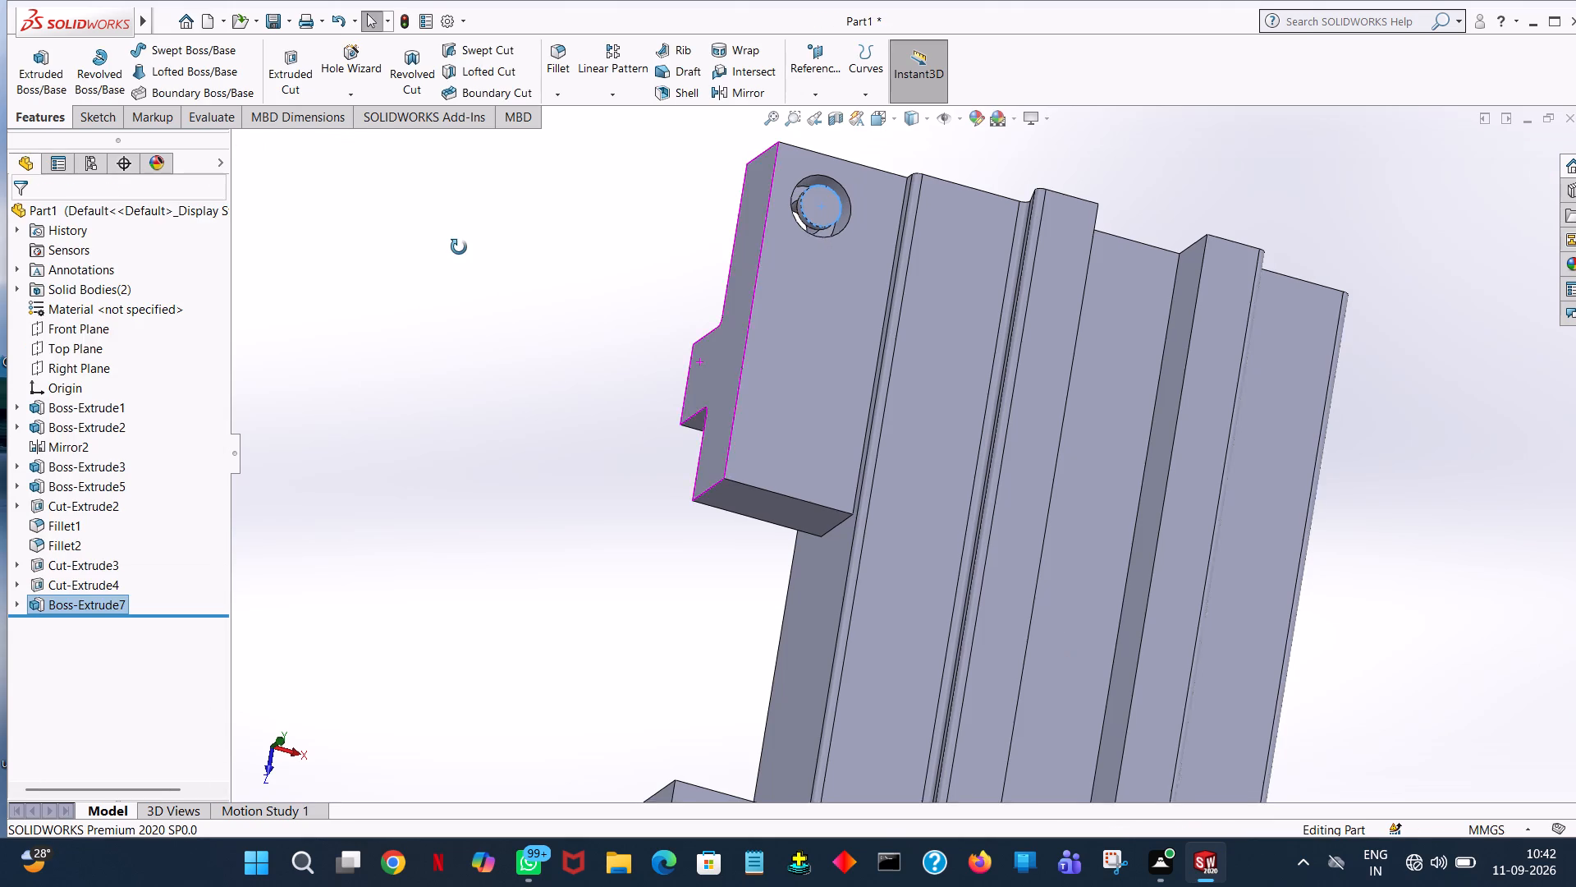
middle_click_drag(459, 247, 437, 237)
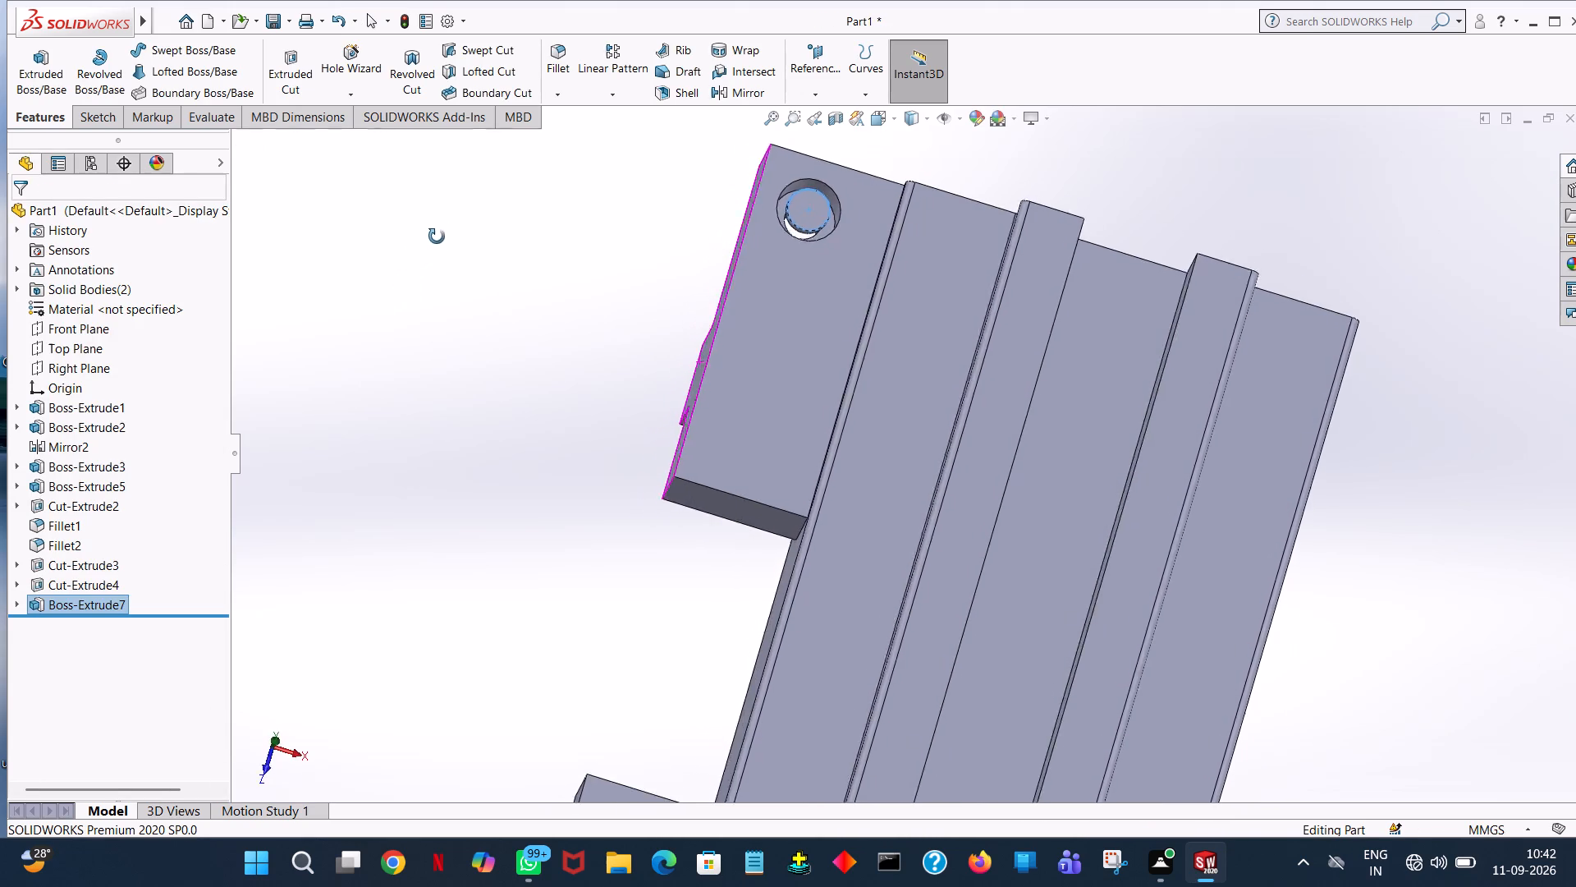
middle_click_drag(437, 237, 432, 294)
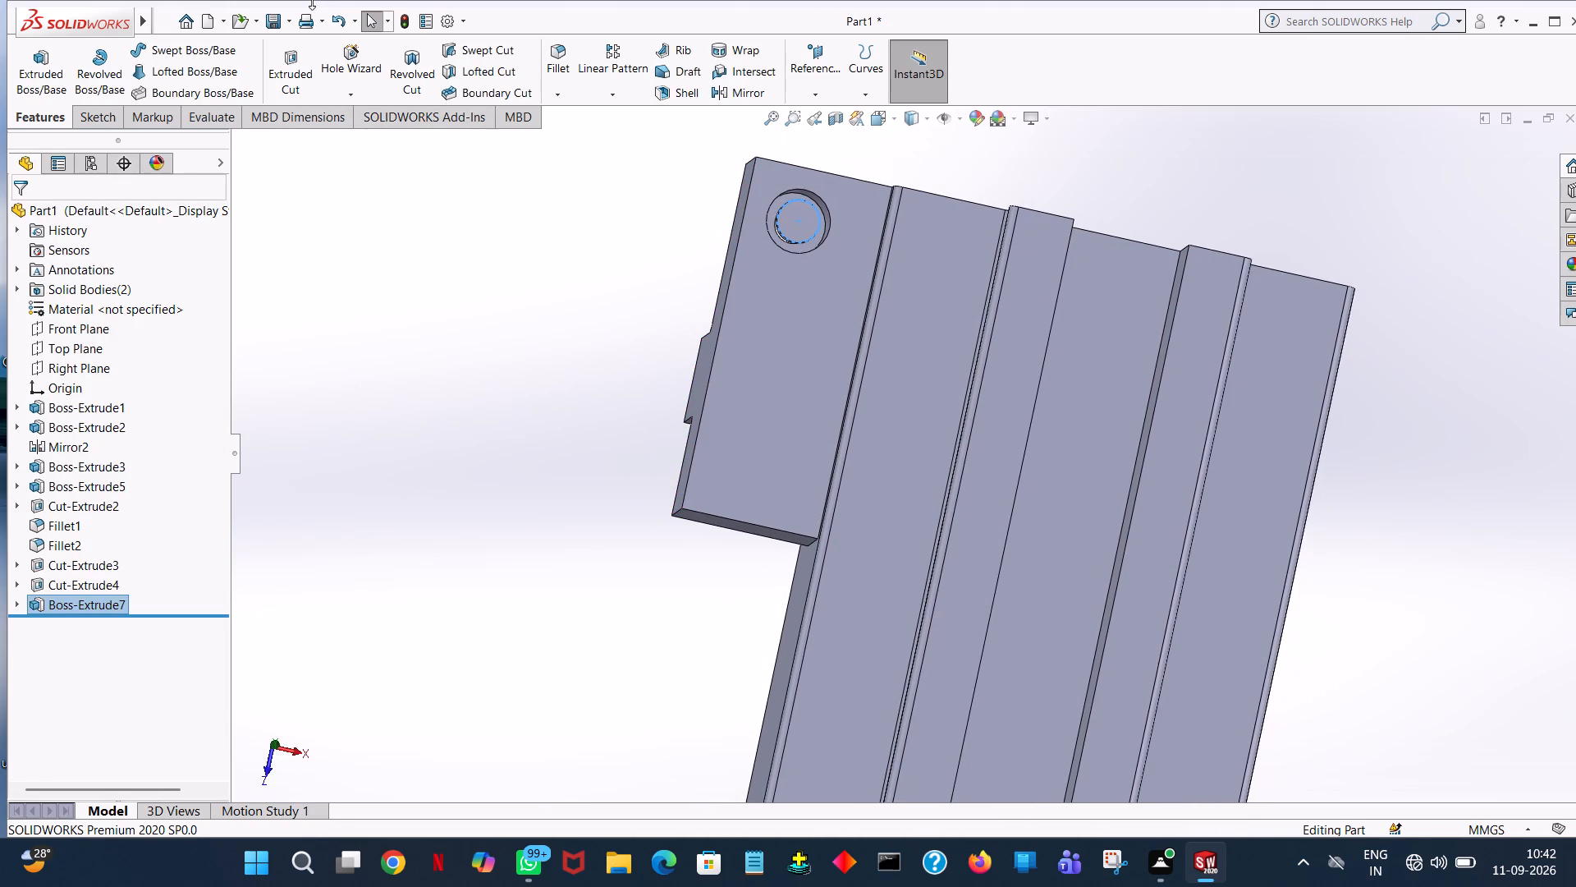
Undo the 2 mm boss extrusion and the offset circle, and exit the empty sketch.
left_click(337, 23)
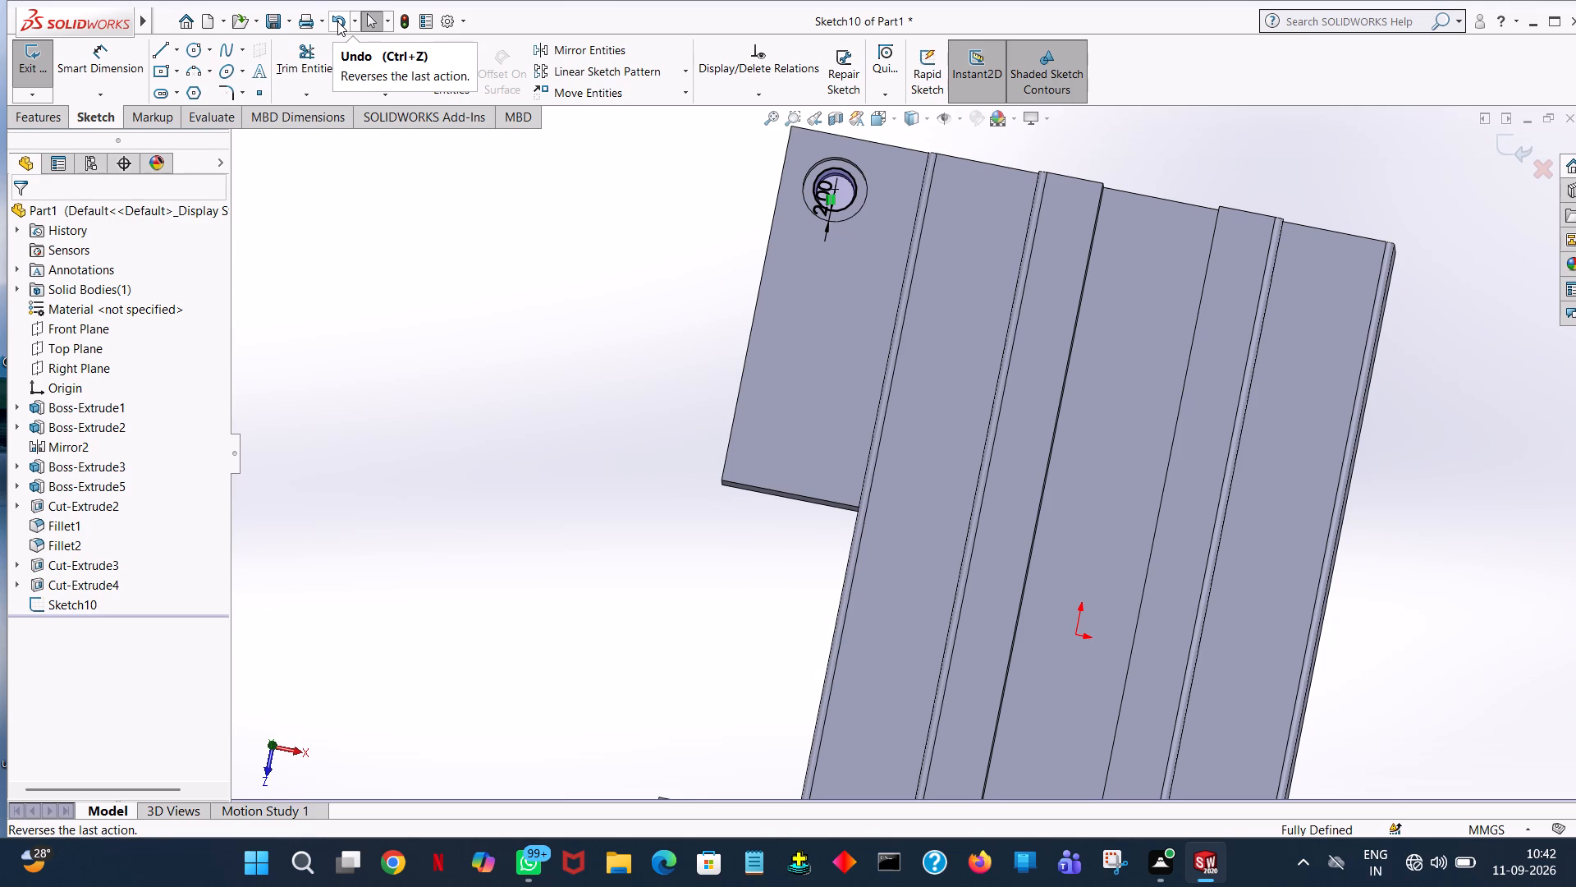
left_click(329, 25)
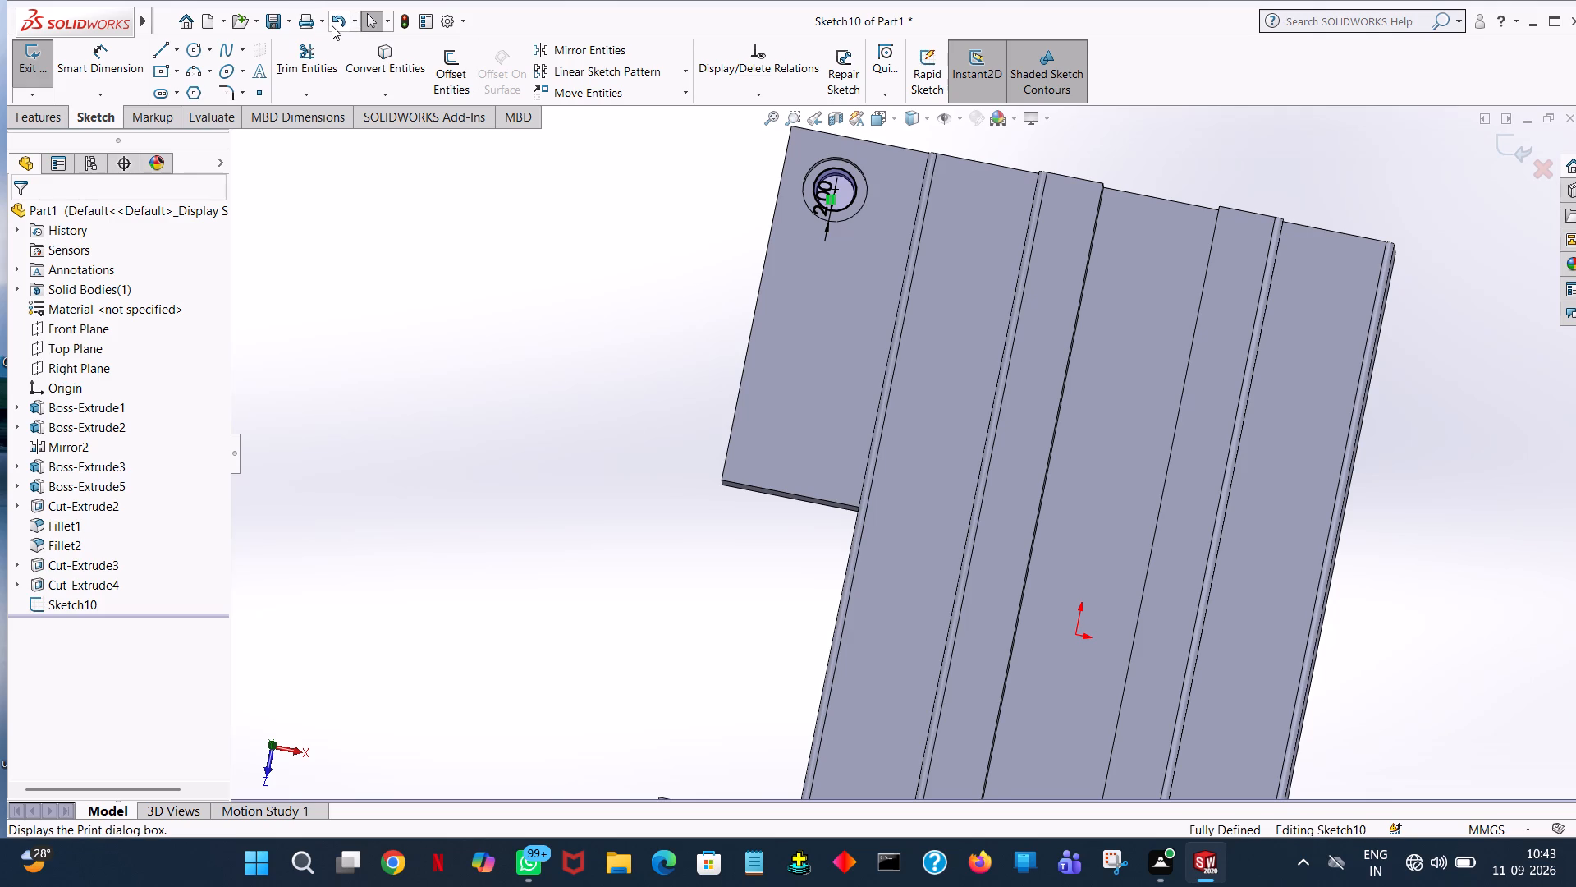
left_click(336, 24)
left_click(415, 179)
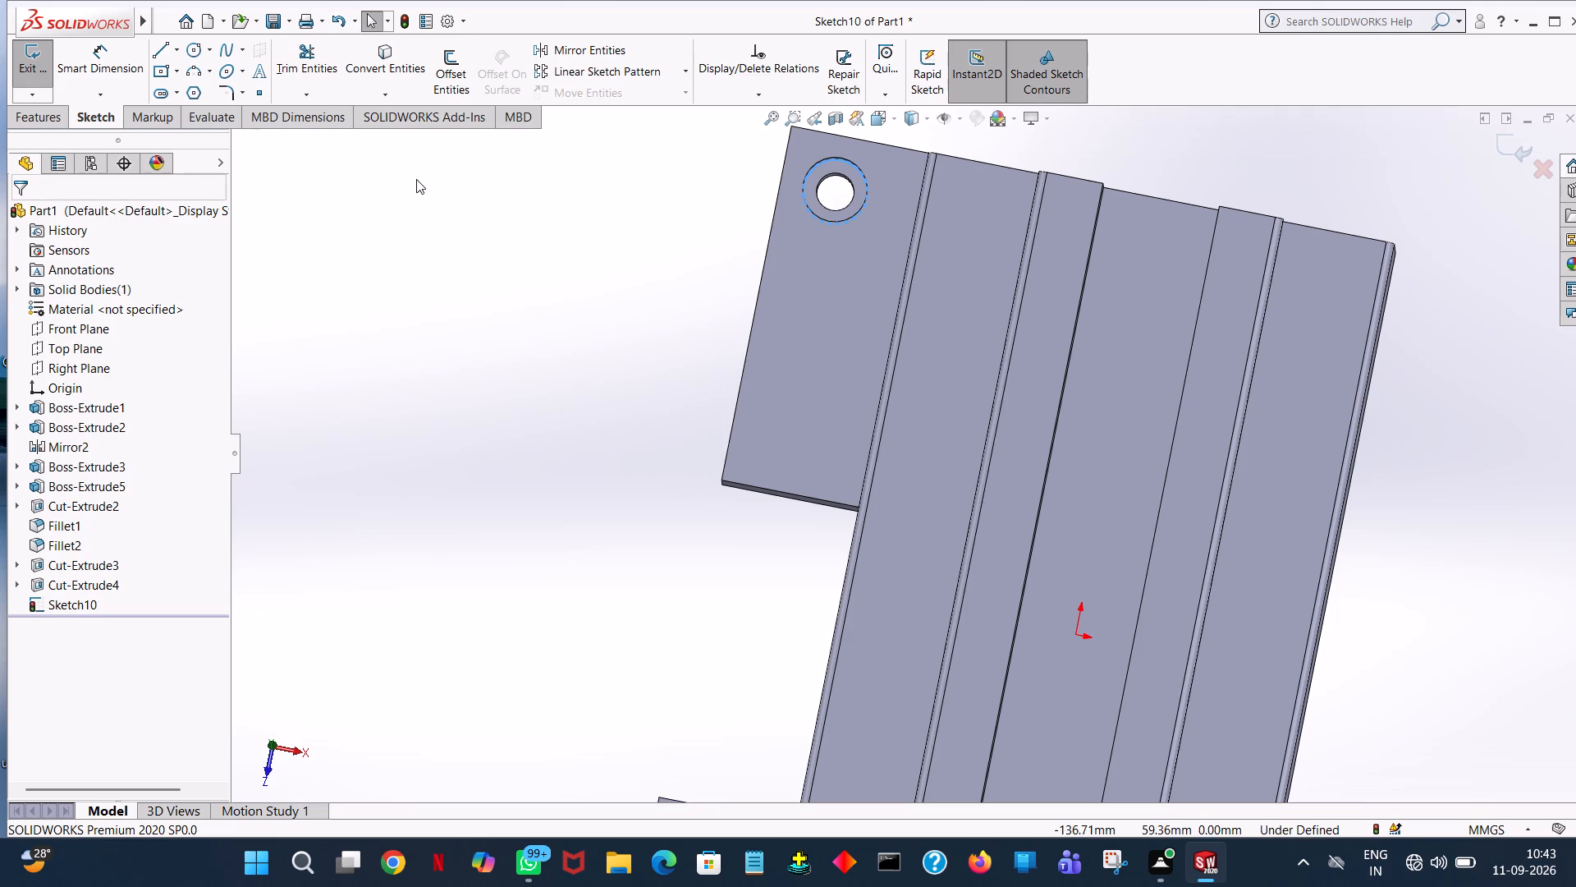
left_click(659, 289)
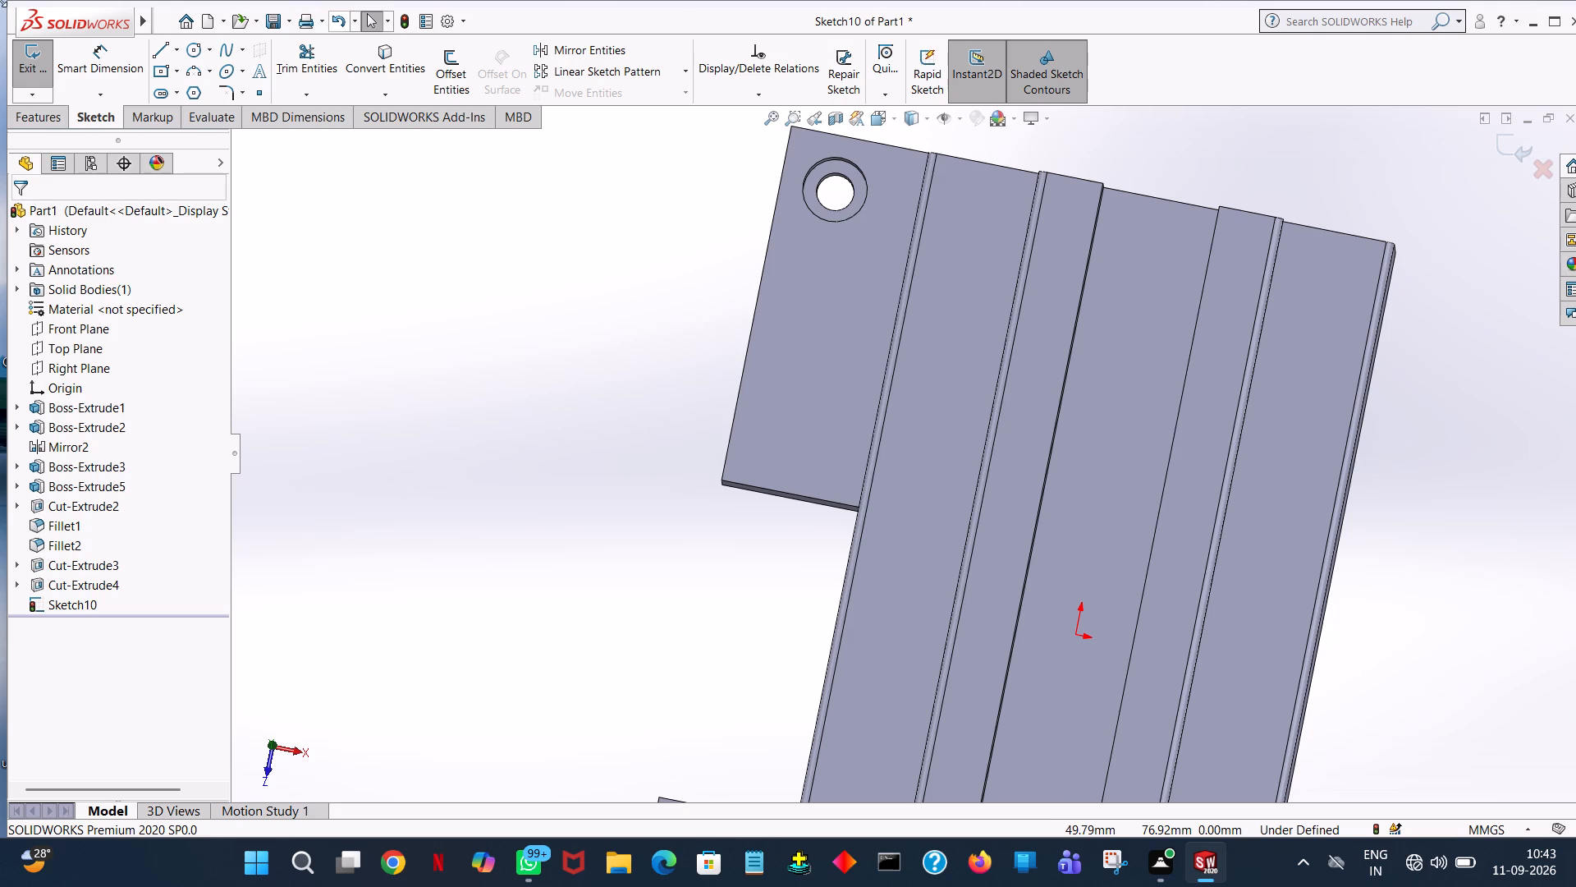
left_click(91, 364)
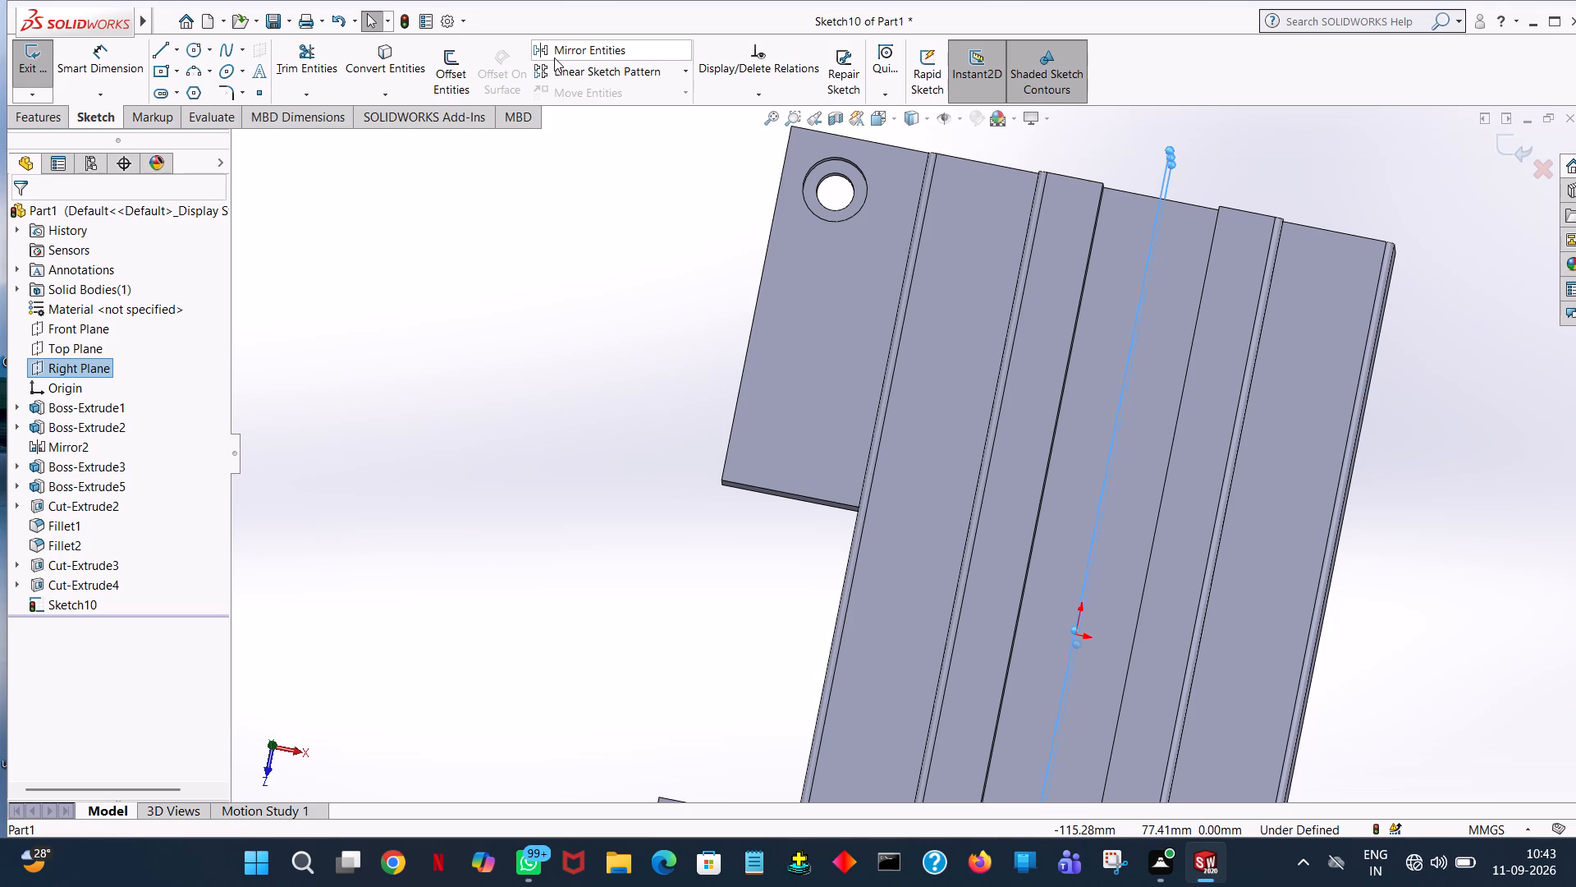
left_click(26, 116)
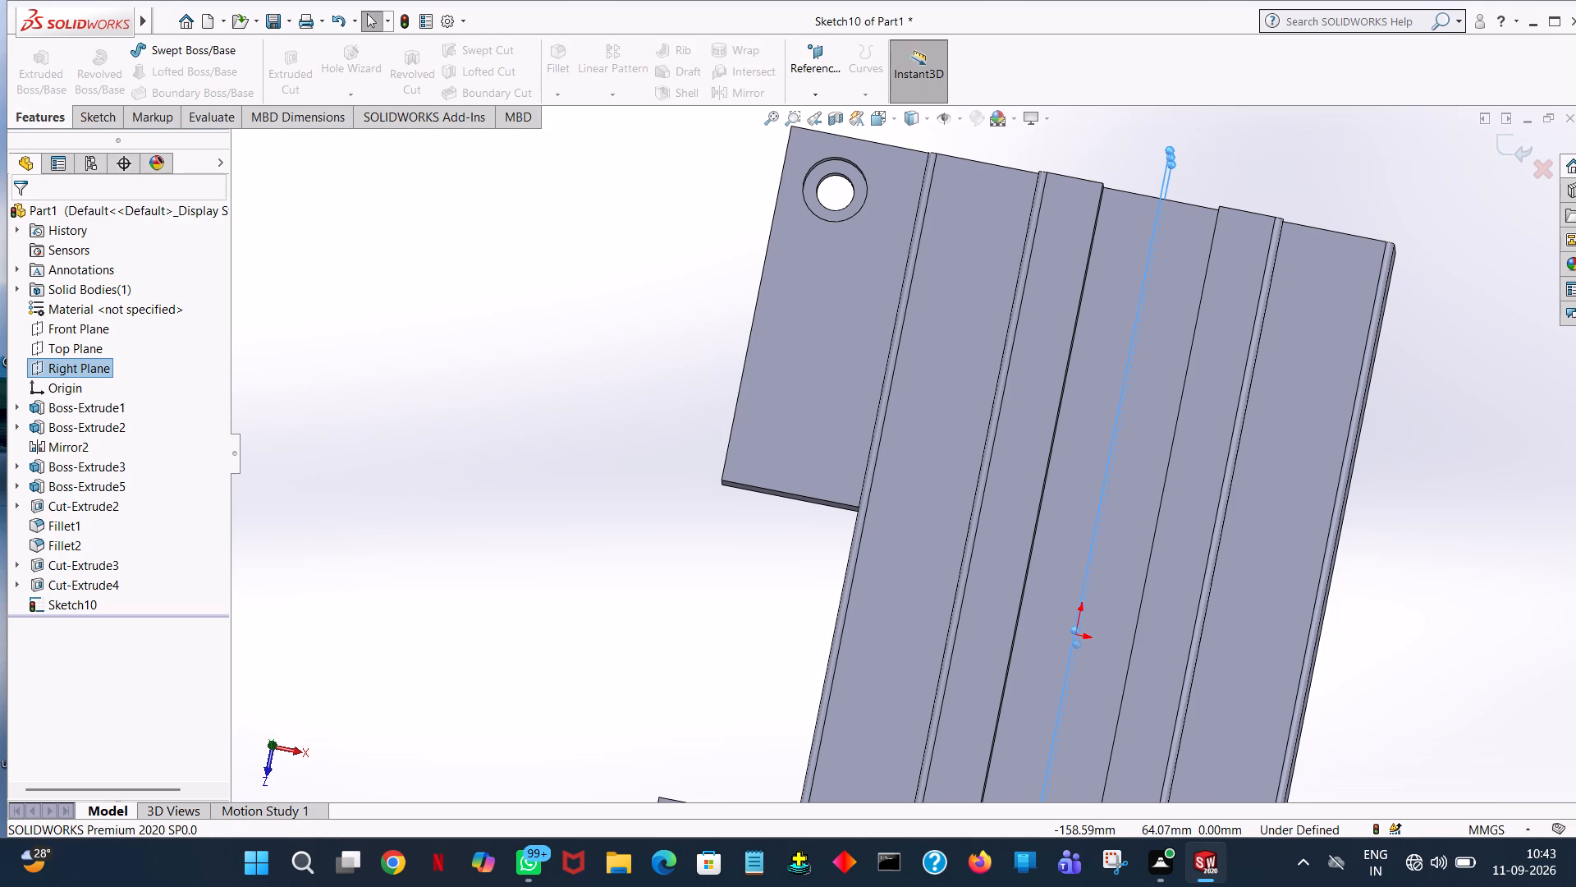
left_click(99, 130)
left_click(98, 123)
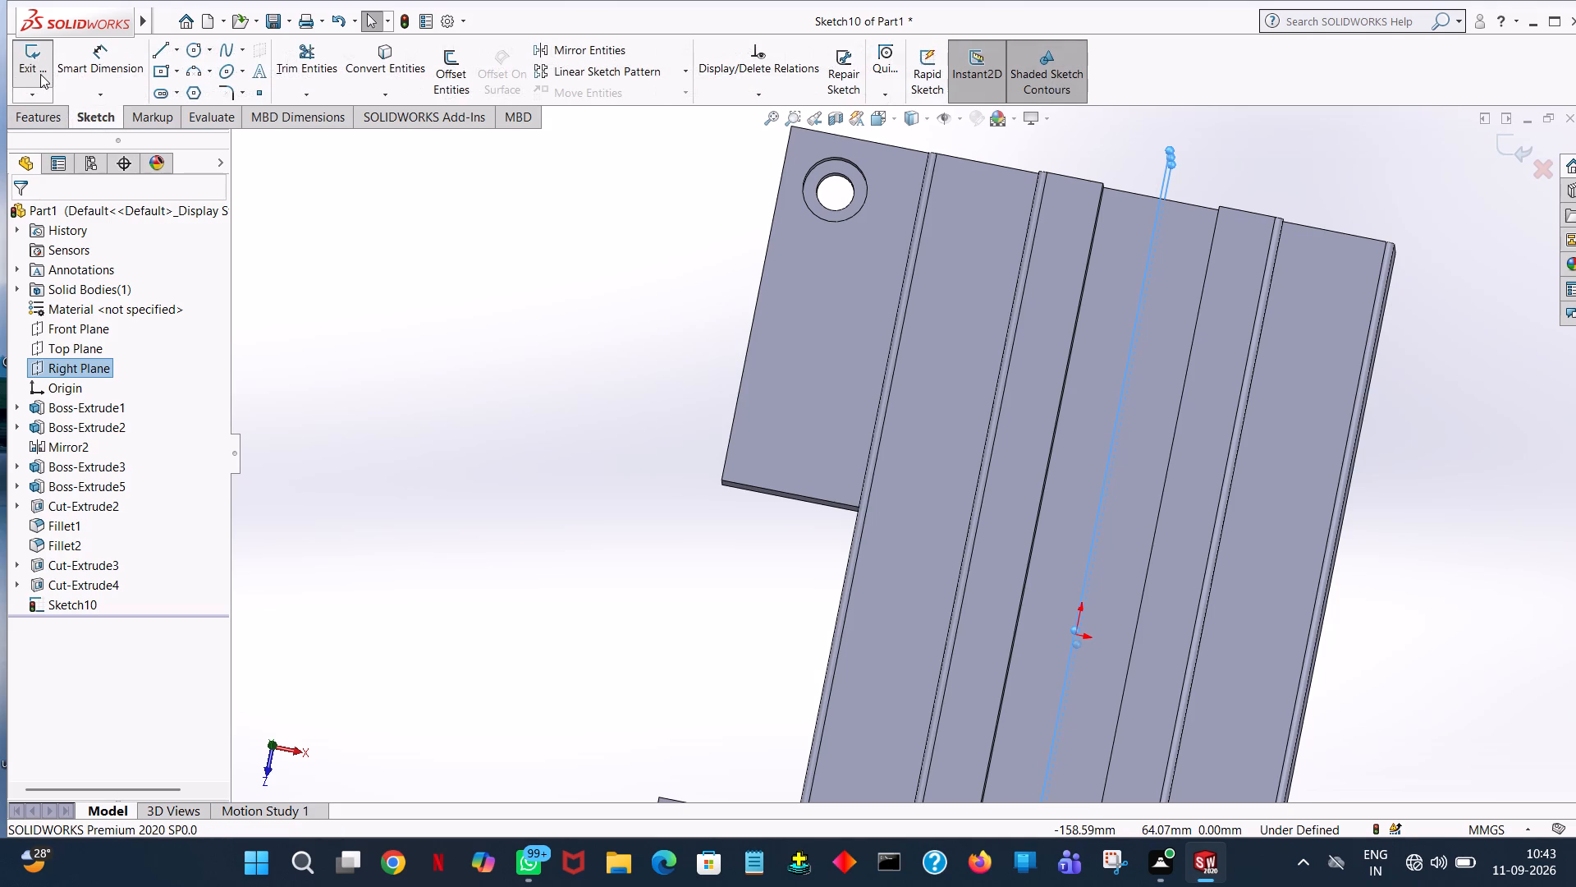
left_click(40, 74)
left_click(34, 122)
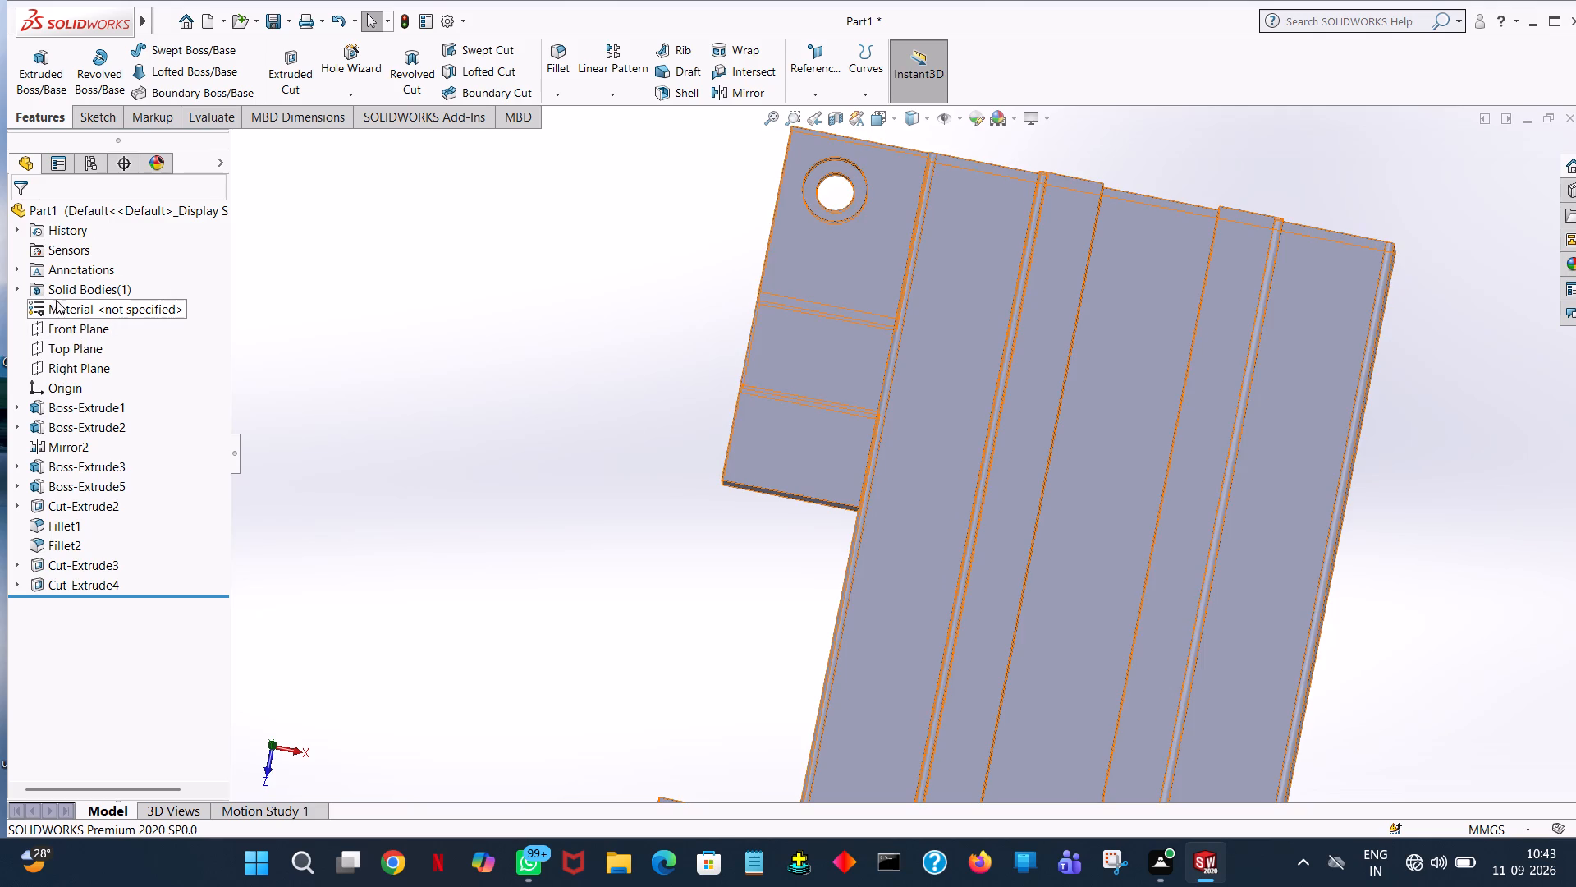
Mirror the rear side projection and its 6 mm radius counterbore cut about the Right Plane.
left_click(62, 361)
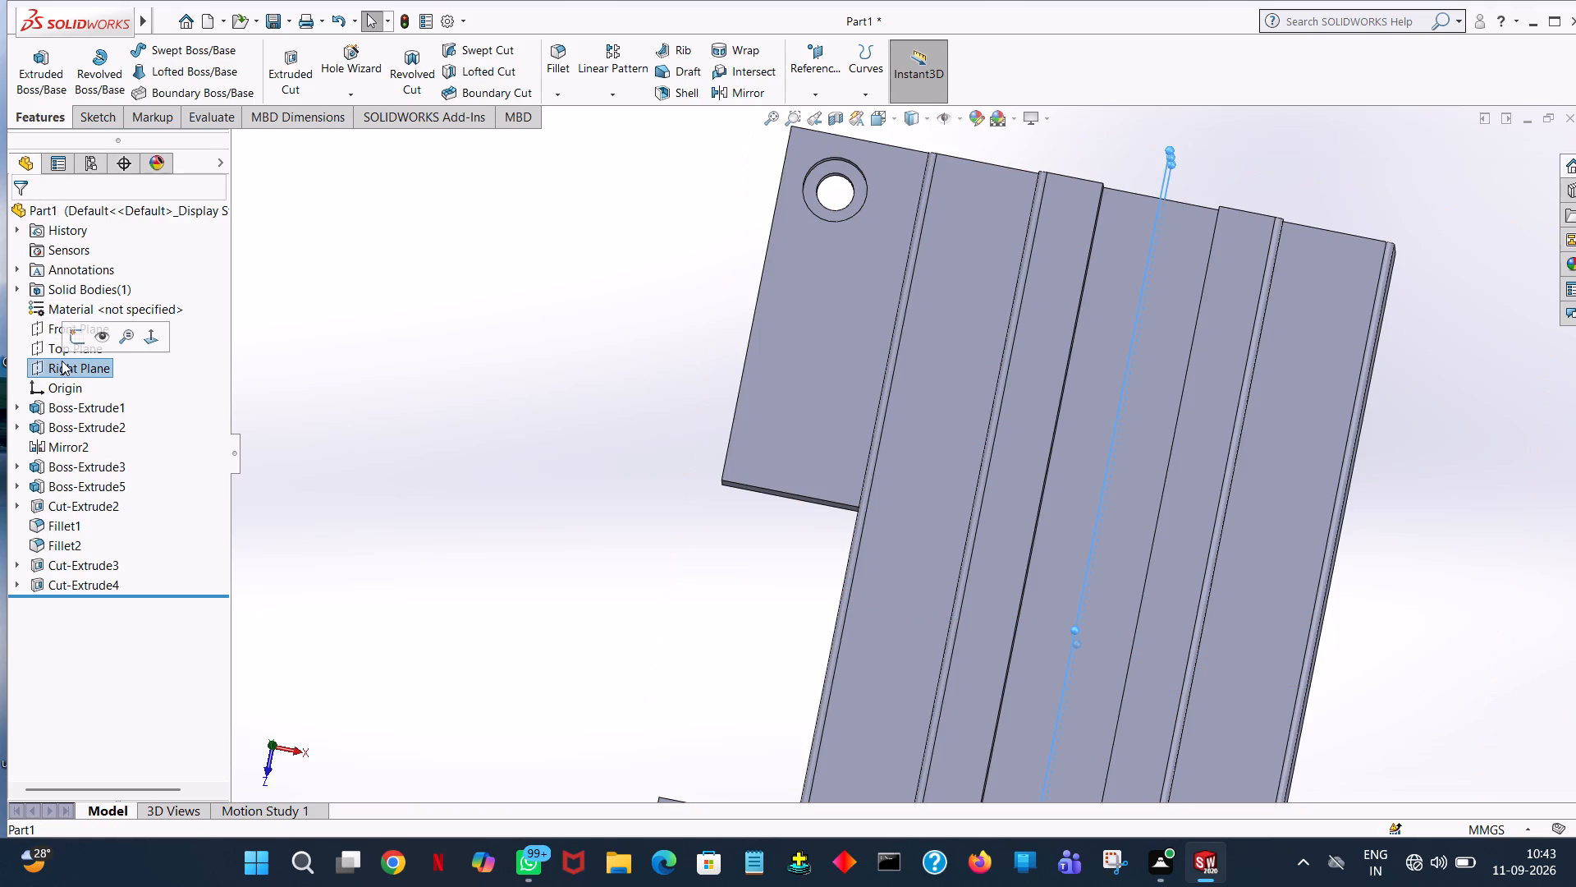
left_click_drag(358, 100, 358, 109)
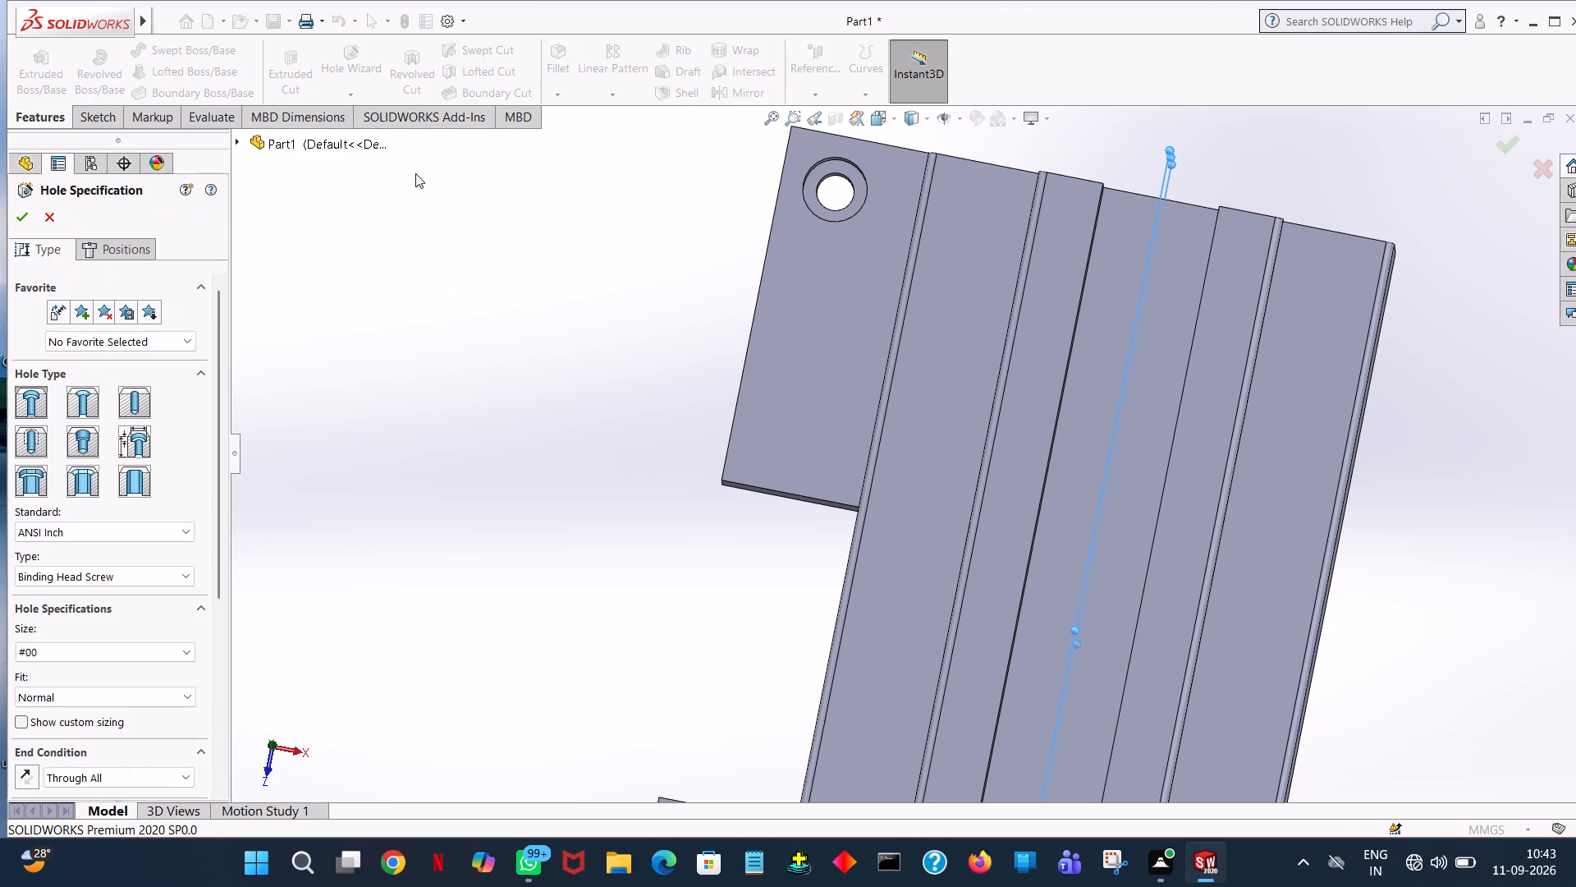
left_click(55, 218)
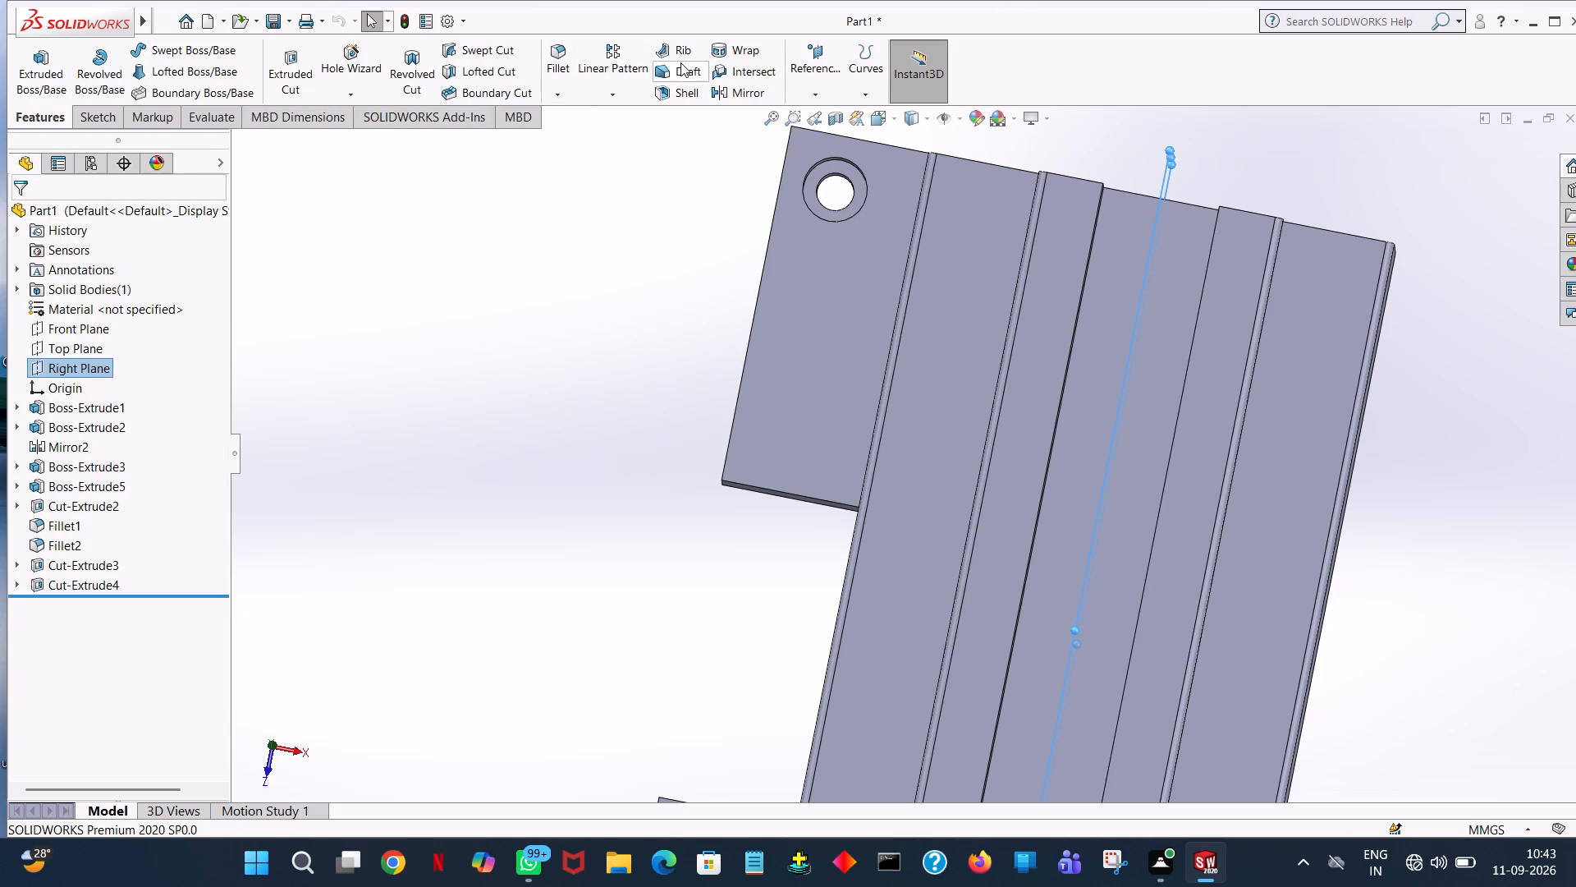
left_click(741, 93)
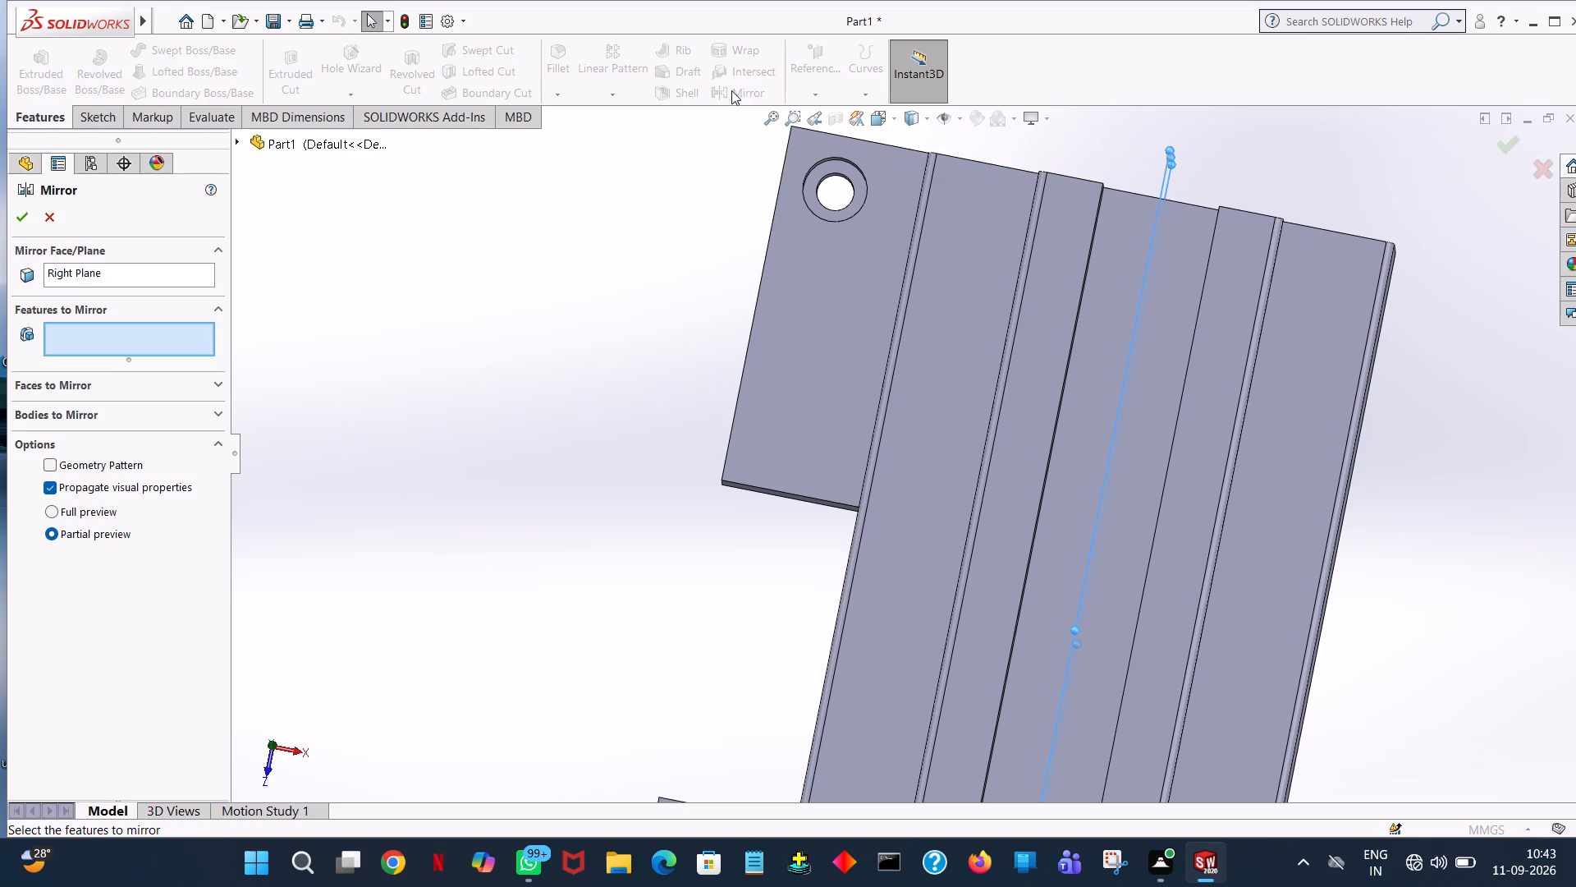
left_click(809, 290)
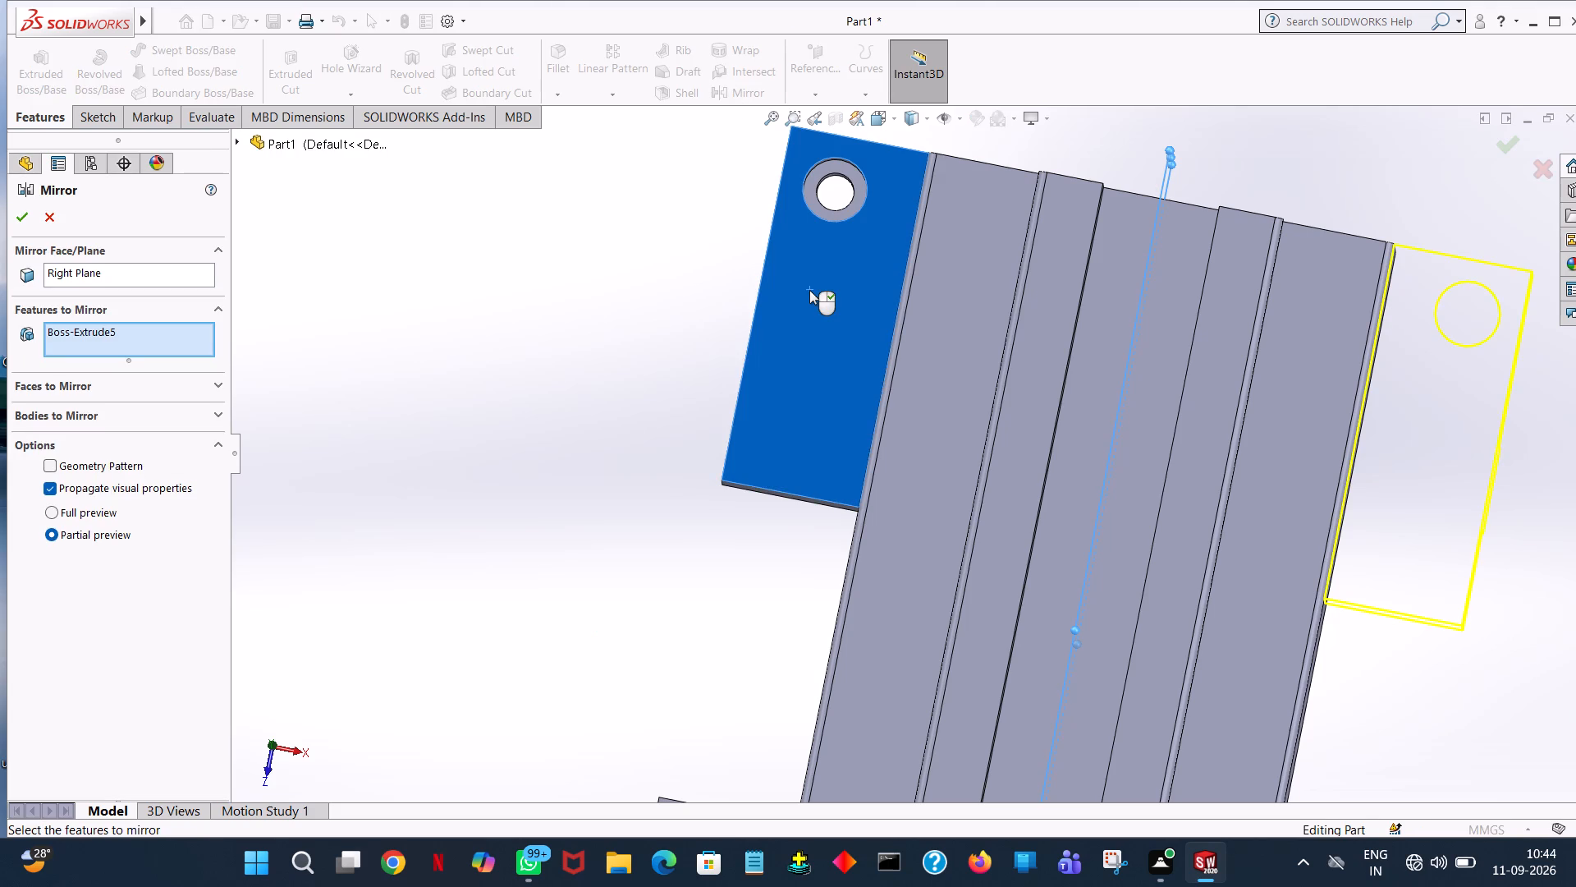
left_click(814, 191)
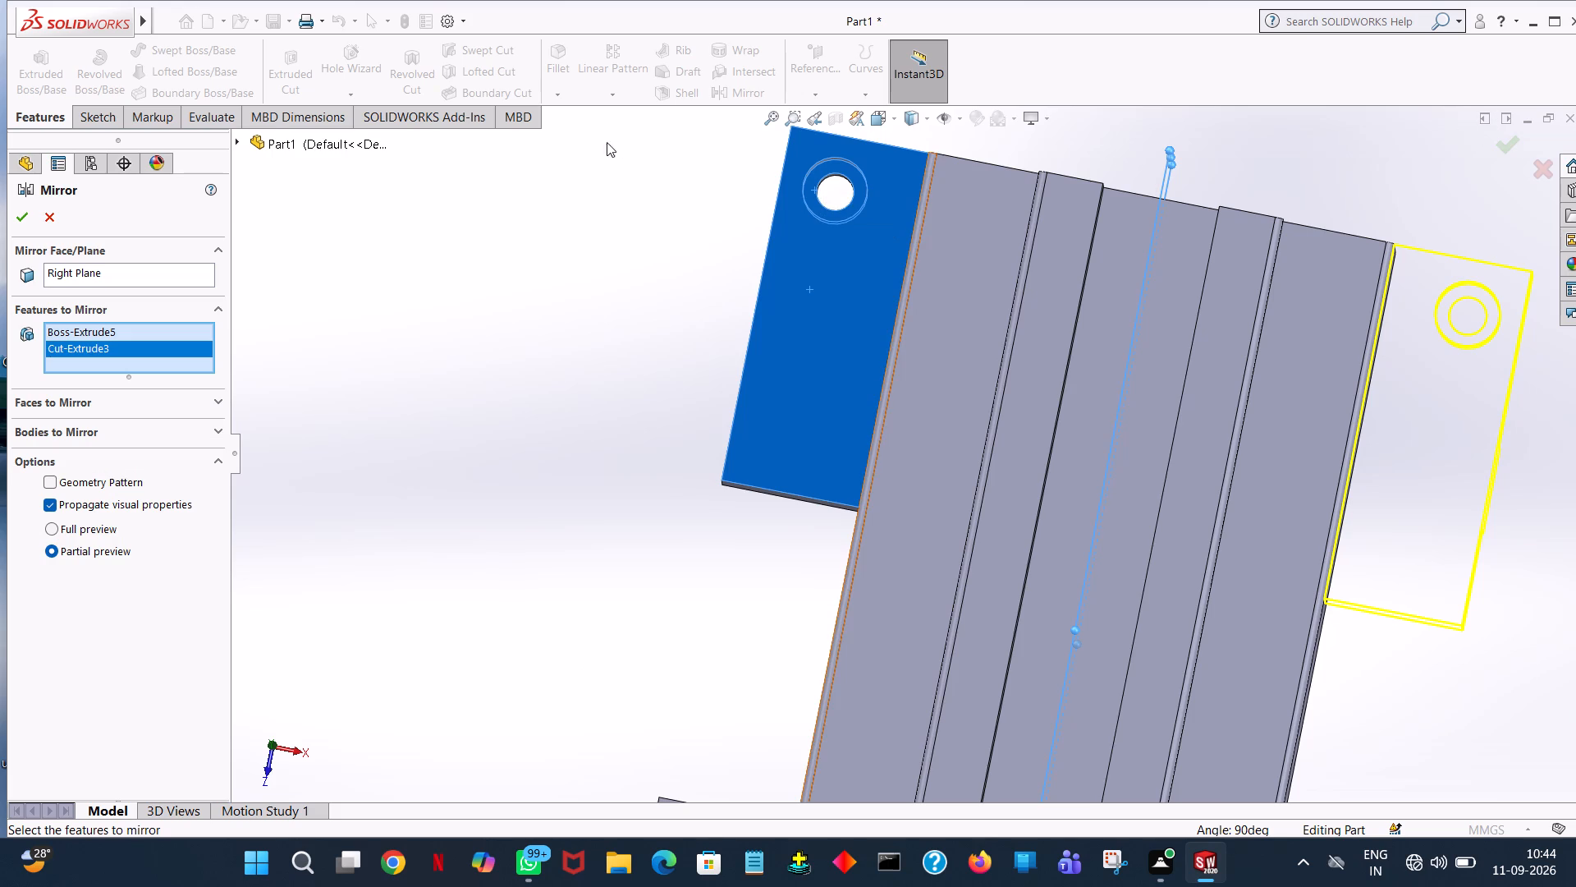
left_click(16, 221)
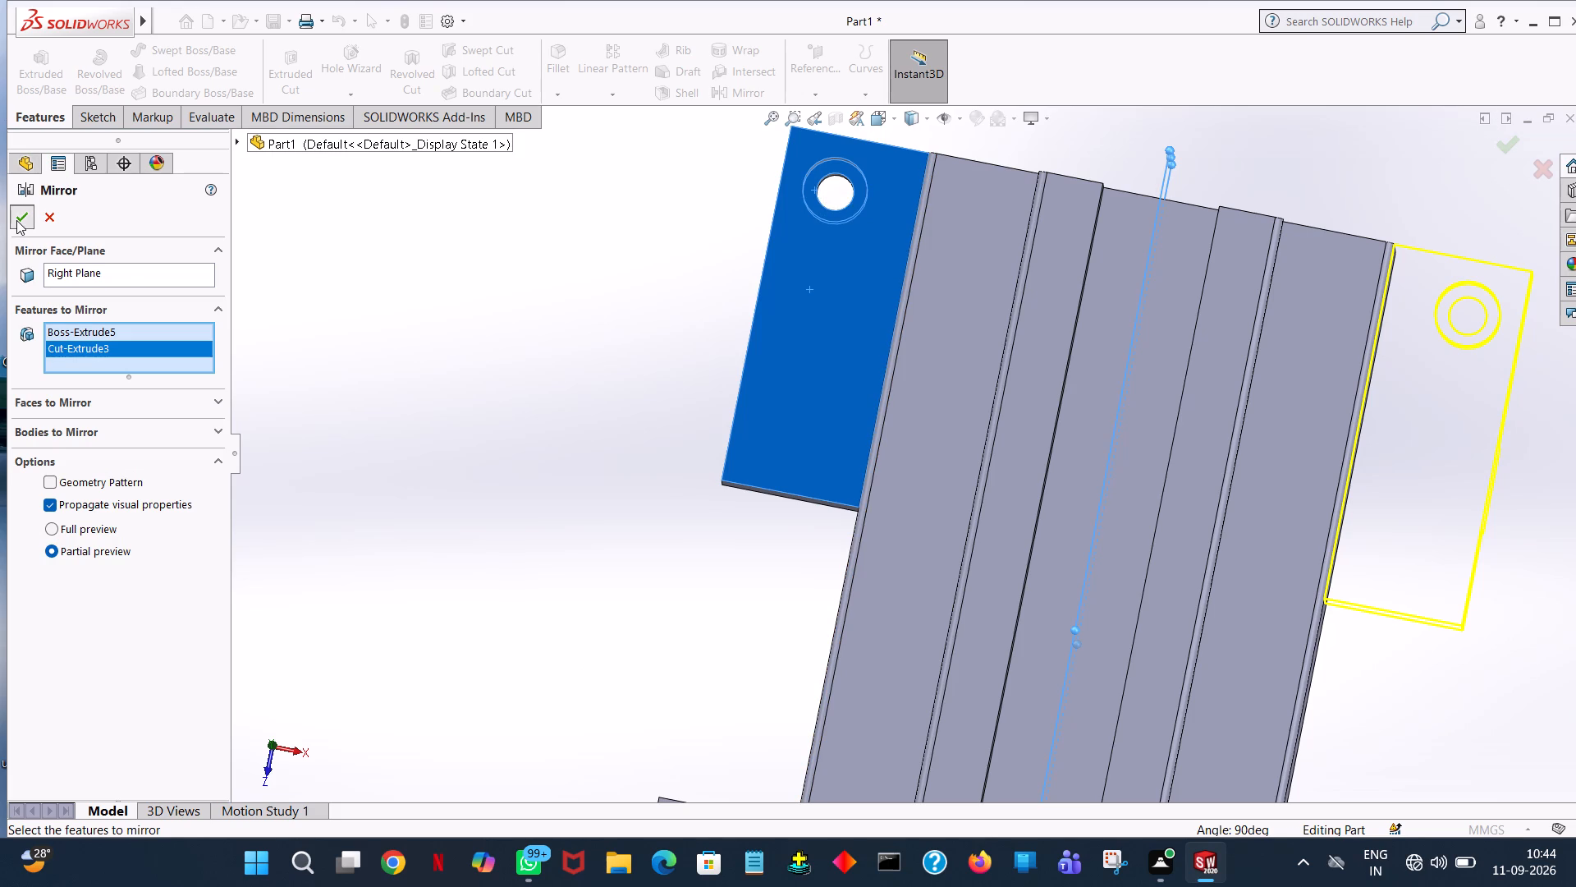
left_click(354, 278)
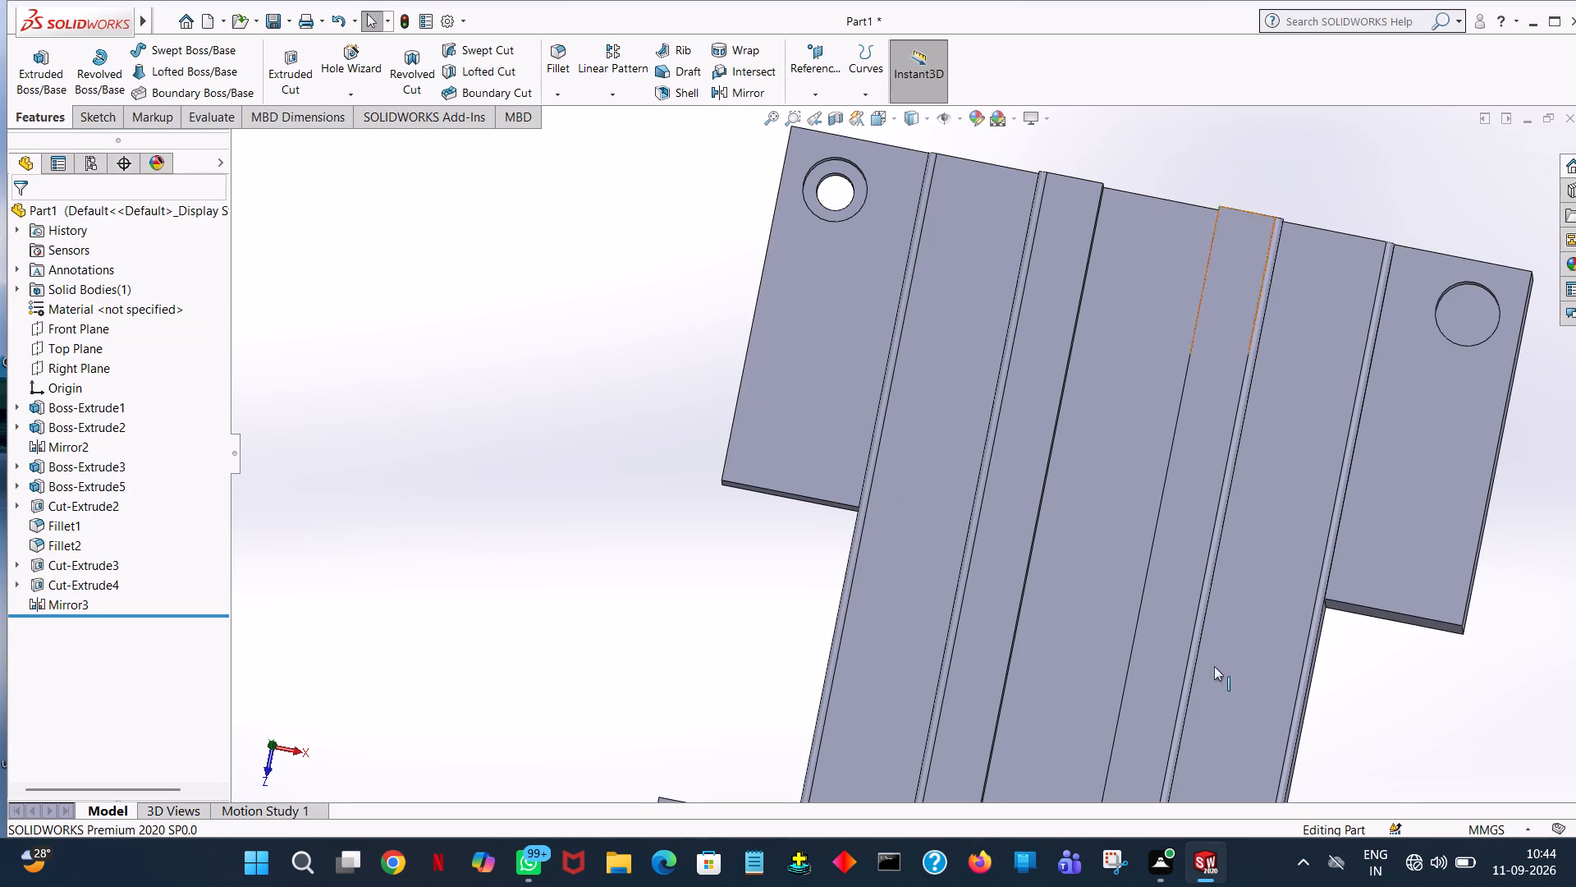
middle_click_drag(1277, 659, 1218, 591)
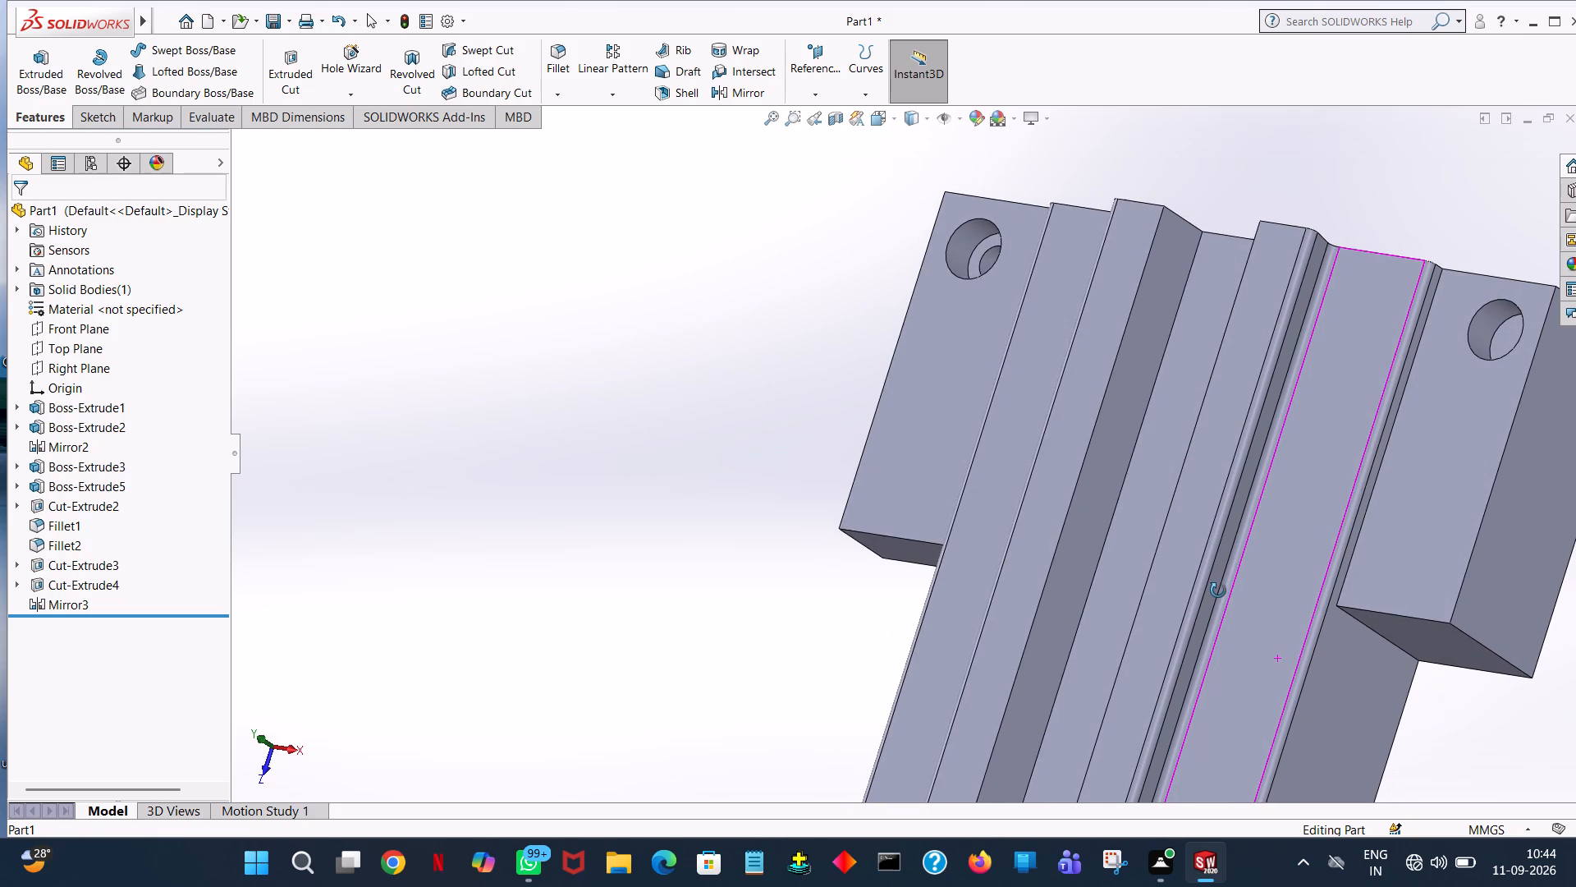
middle_click_drag(1218, 591, 1222, 588)
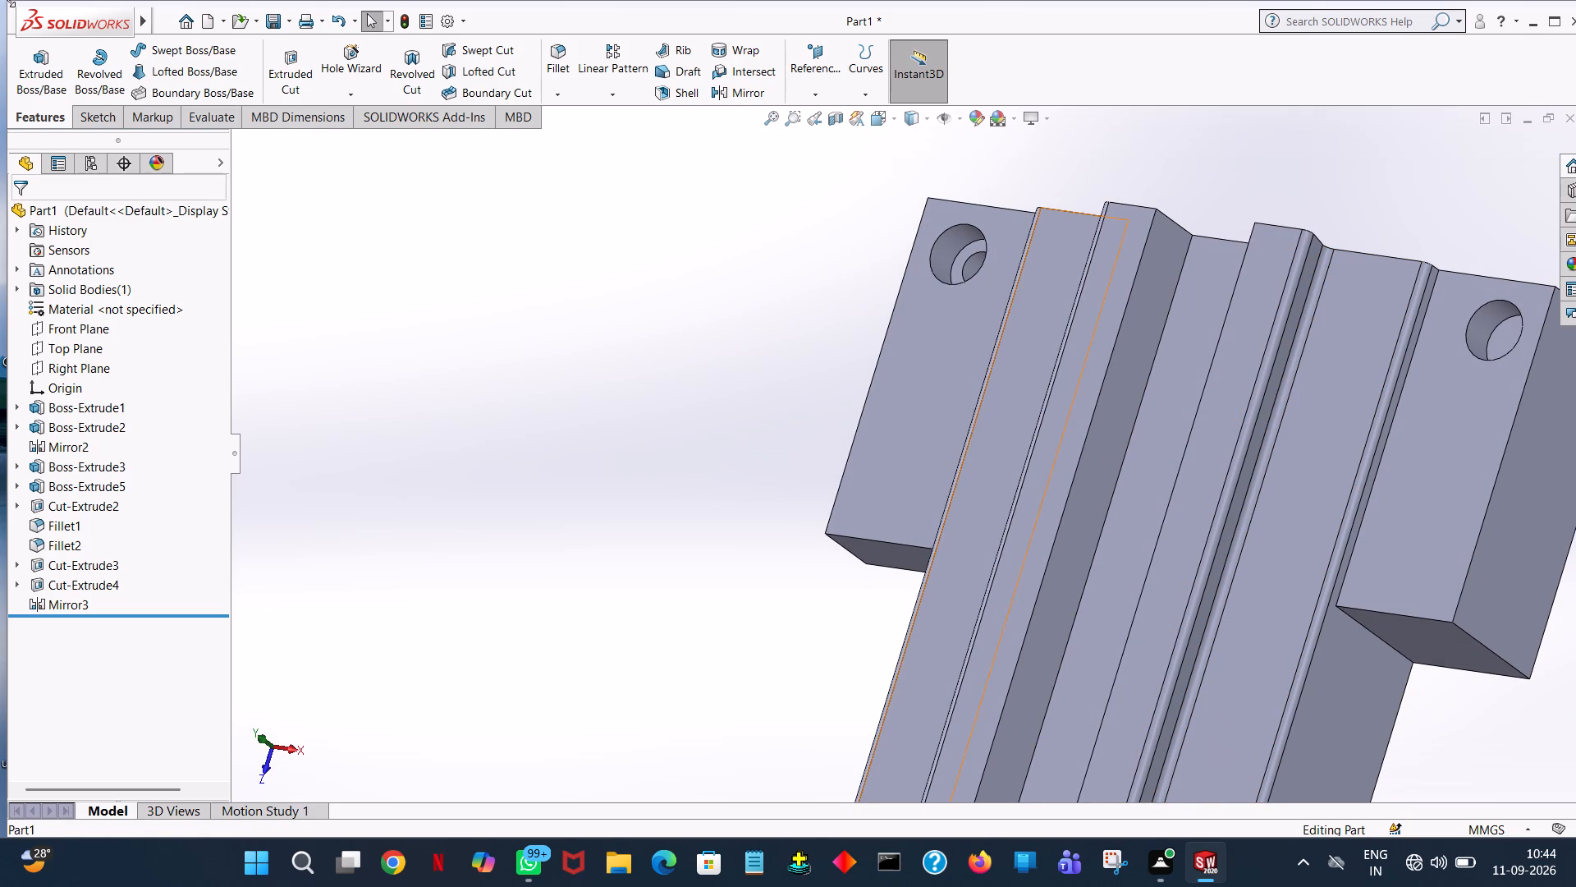
Add an 8 mm face fillet between the rear side projection's inner end face and the slide's adjoining side face, on the through-hole side.
middle_click_drag(744, 576, 871, 565)
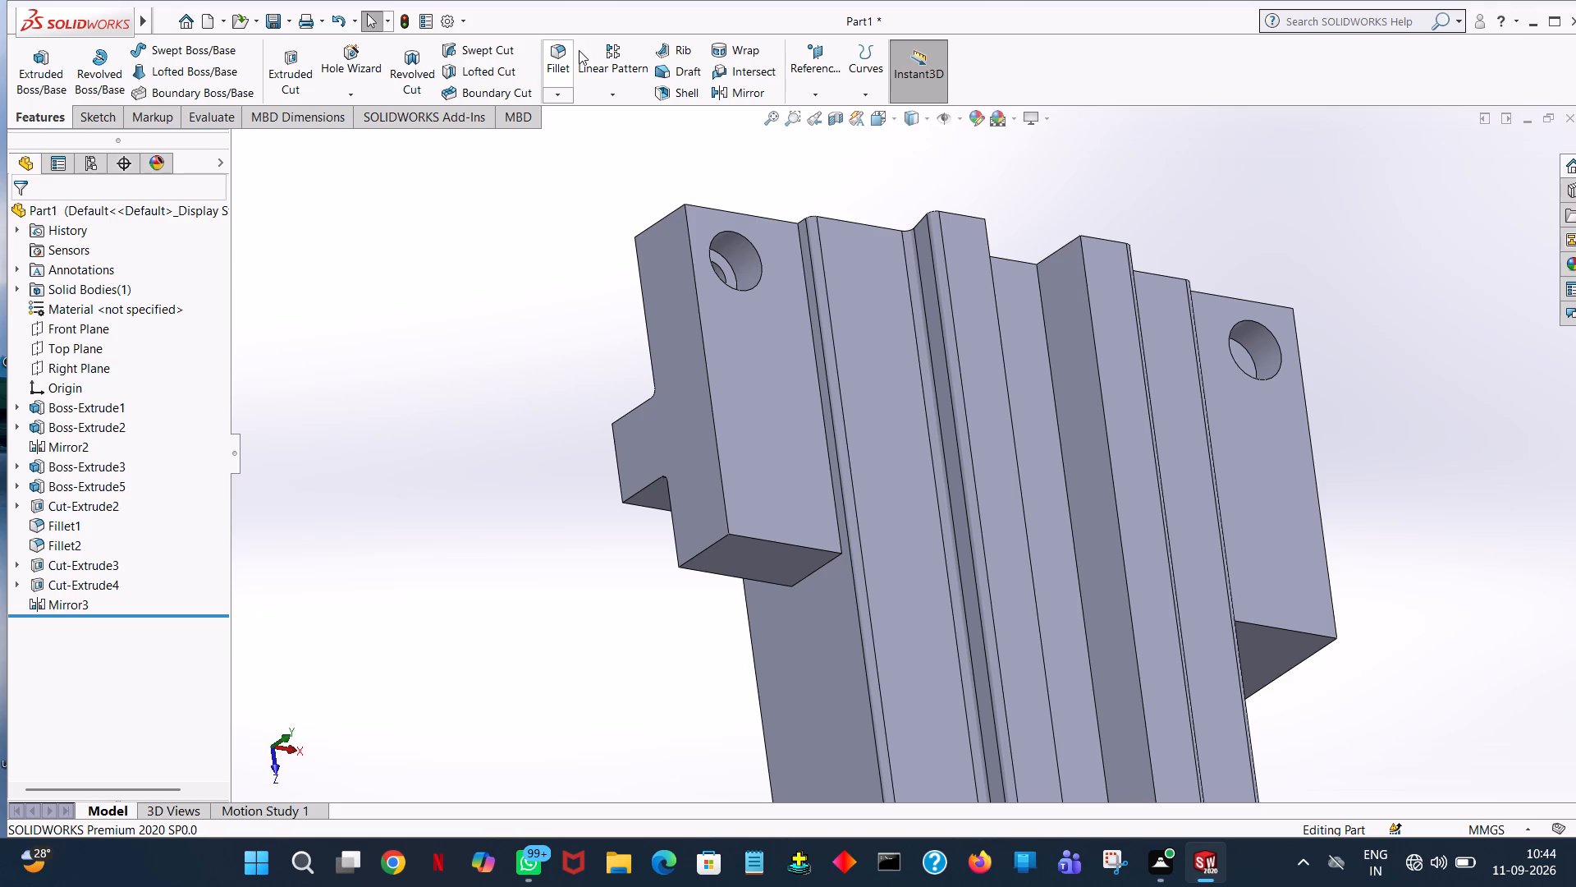
left_click(552, 56)
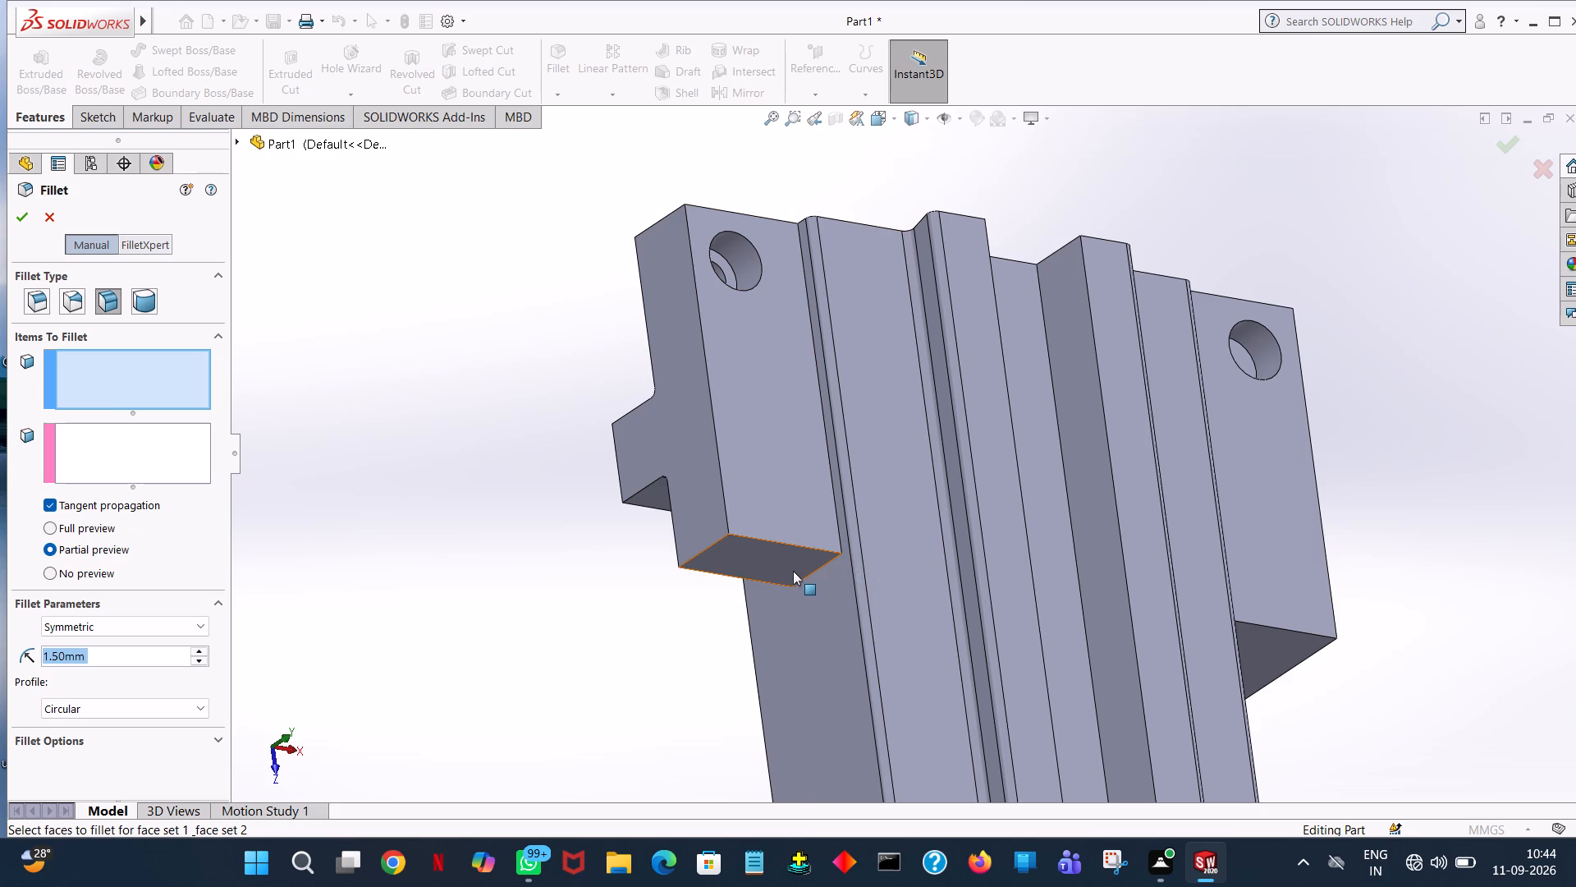
left_click(793, 568)
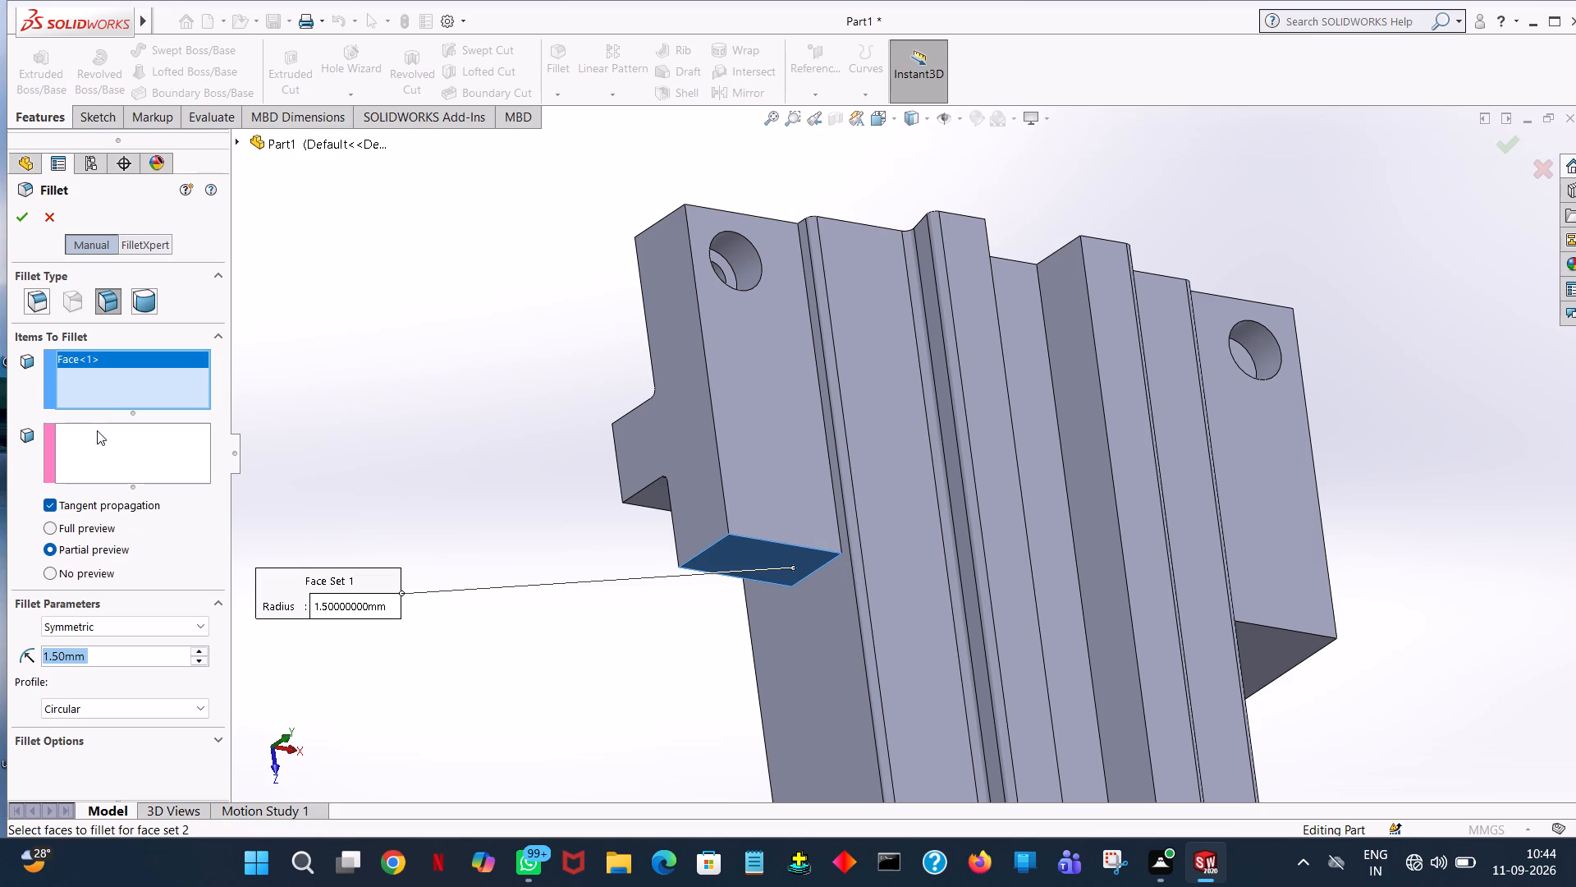
left_click(99, 466)
left_click(844, 660)
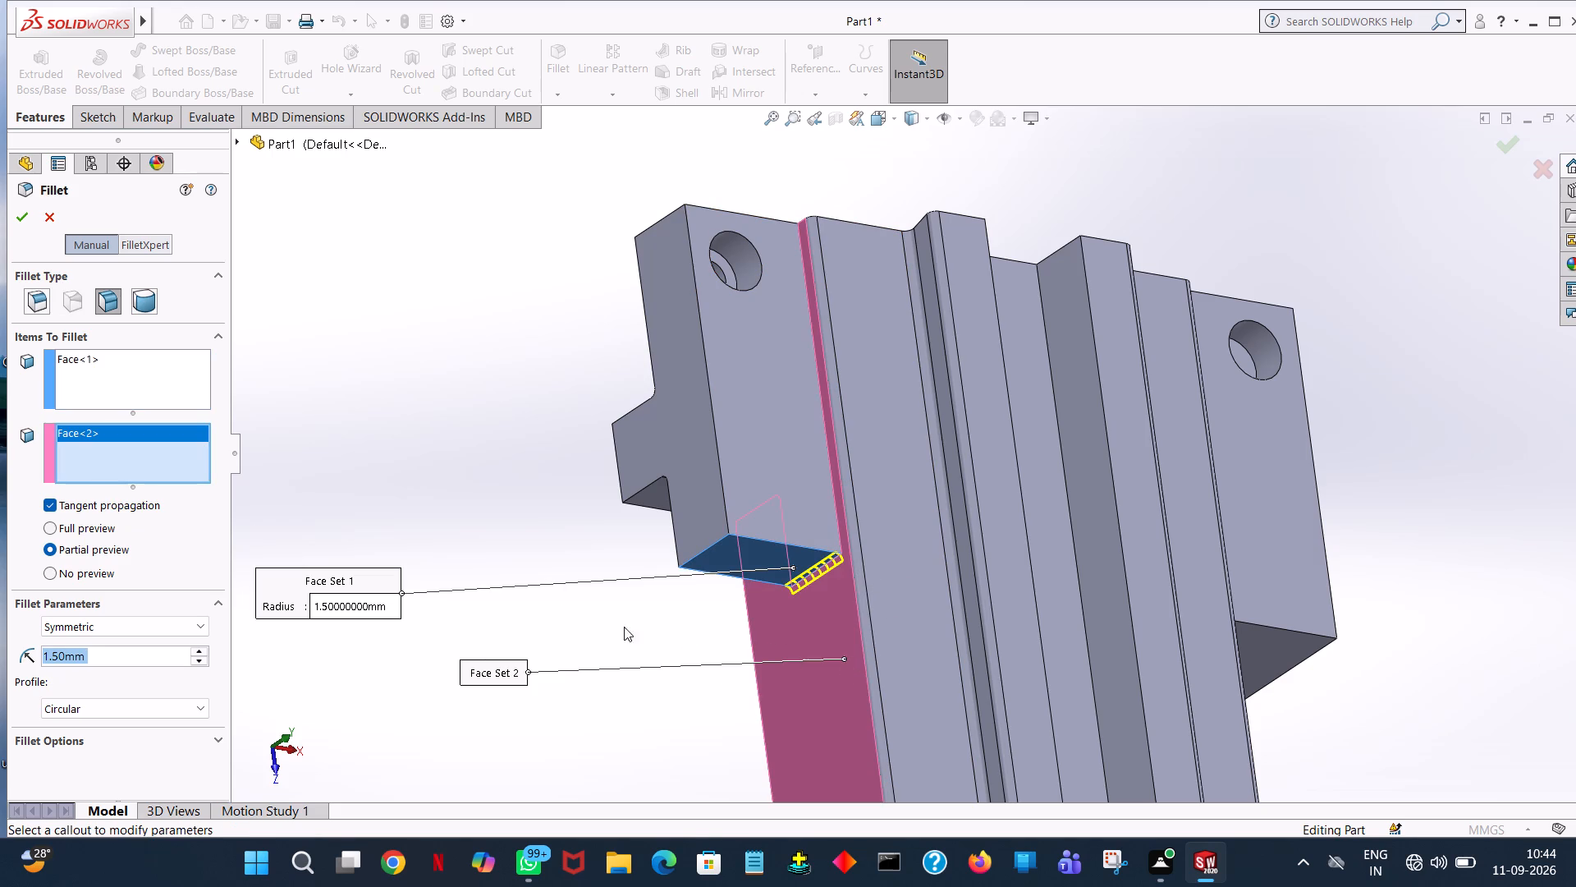
key("8")
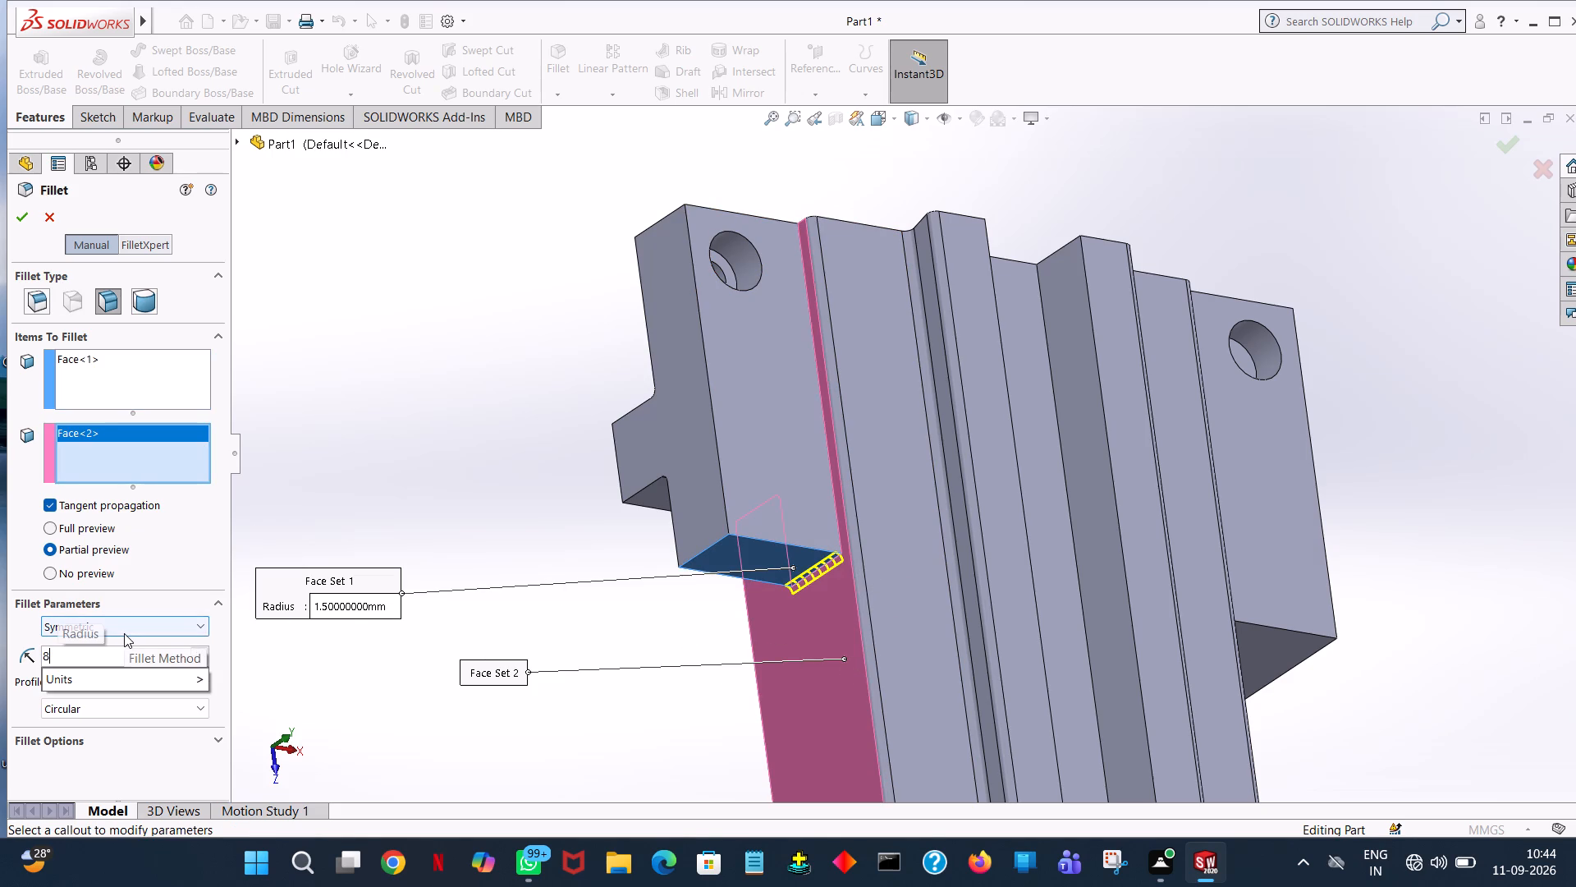
left_click(409, 331)
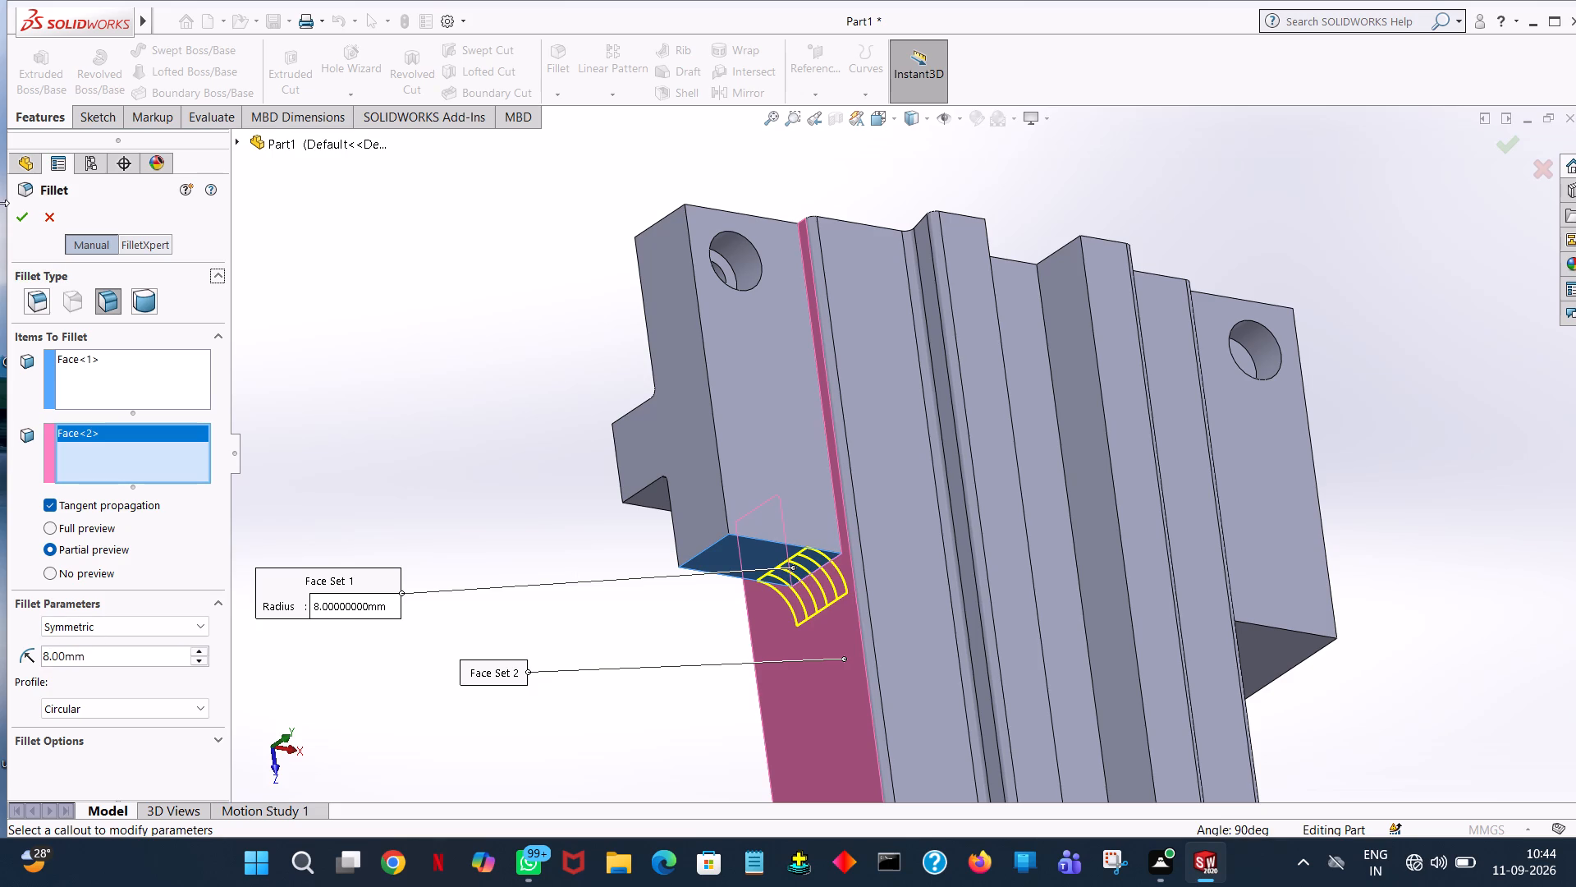
left_click(18, 220)
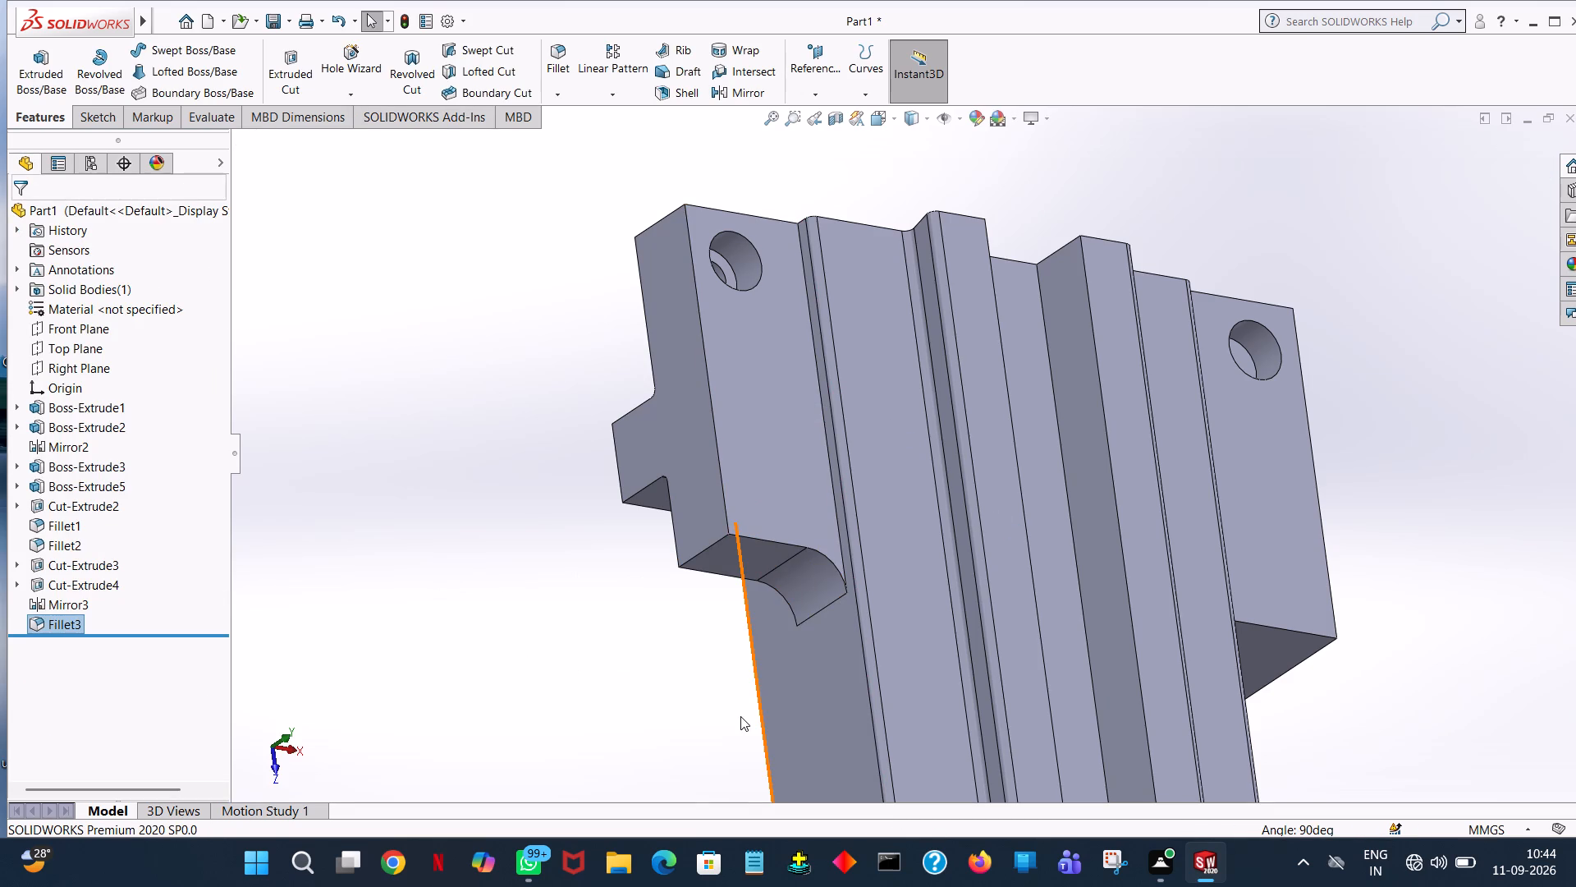
Add an 8 mm face fillet between the front side projection's inner end face and the same side face of the slide.
middle_click_drag(738, 711, 725, 591)
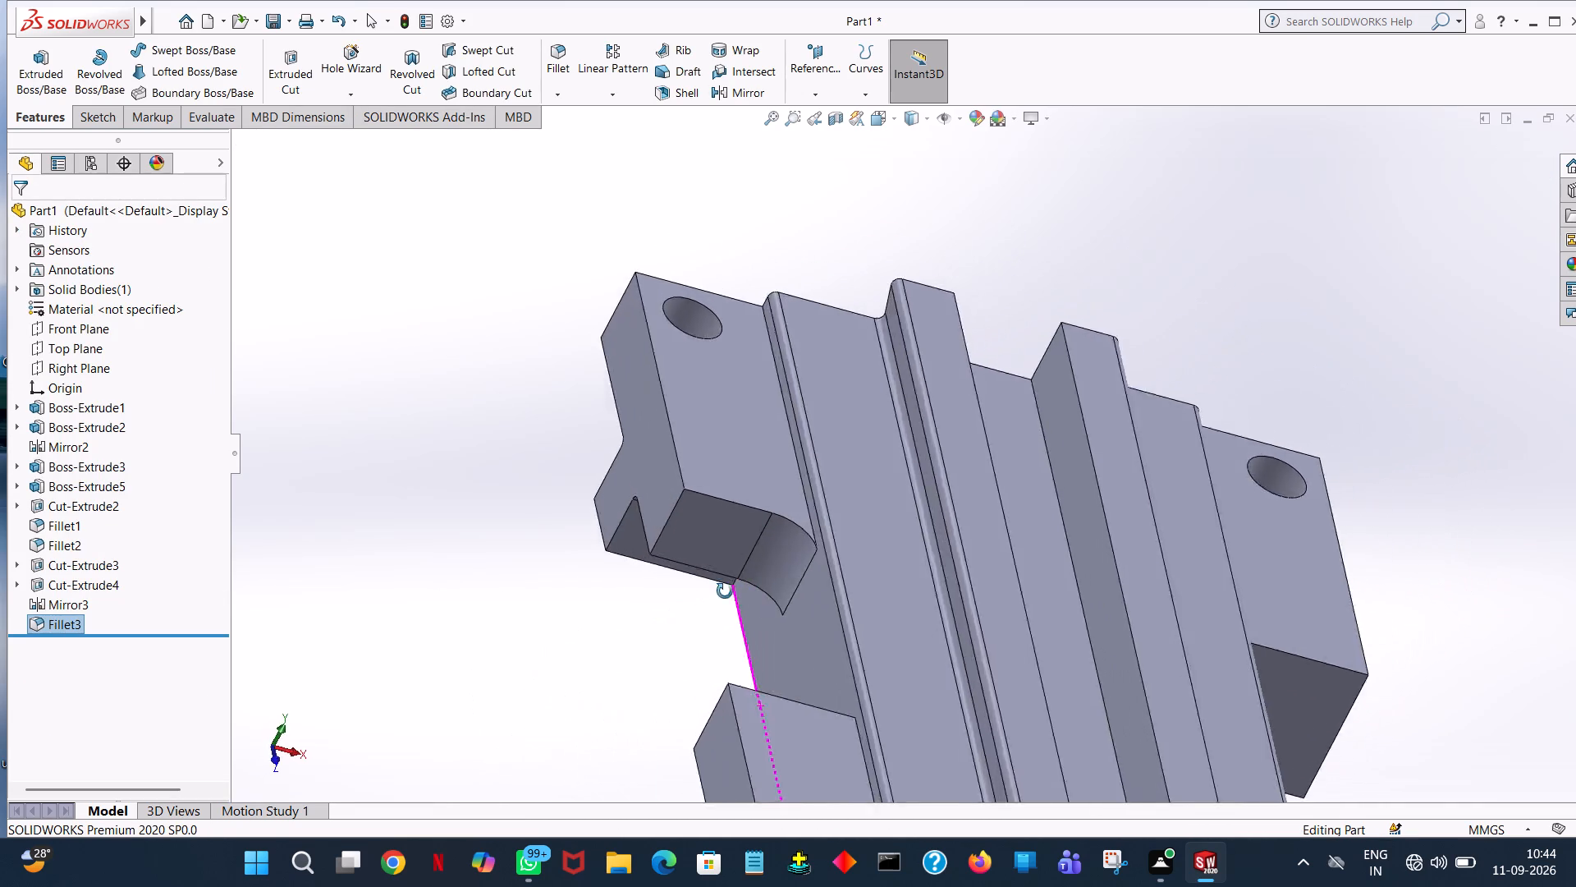
middle_click_drag(725, 591, 744, 603)
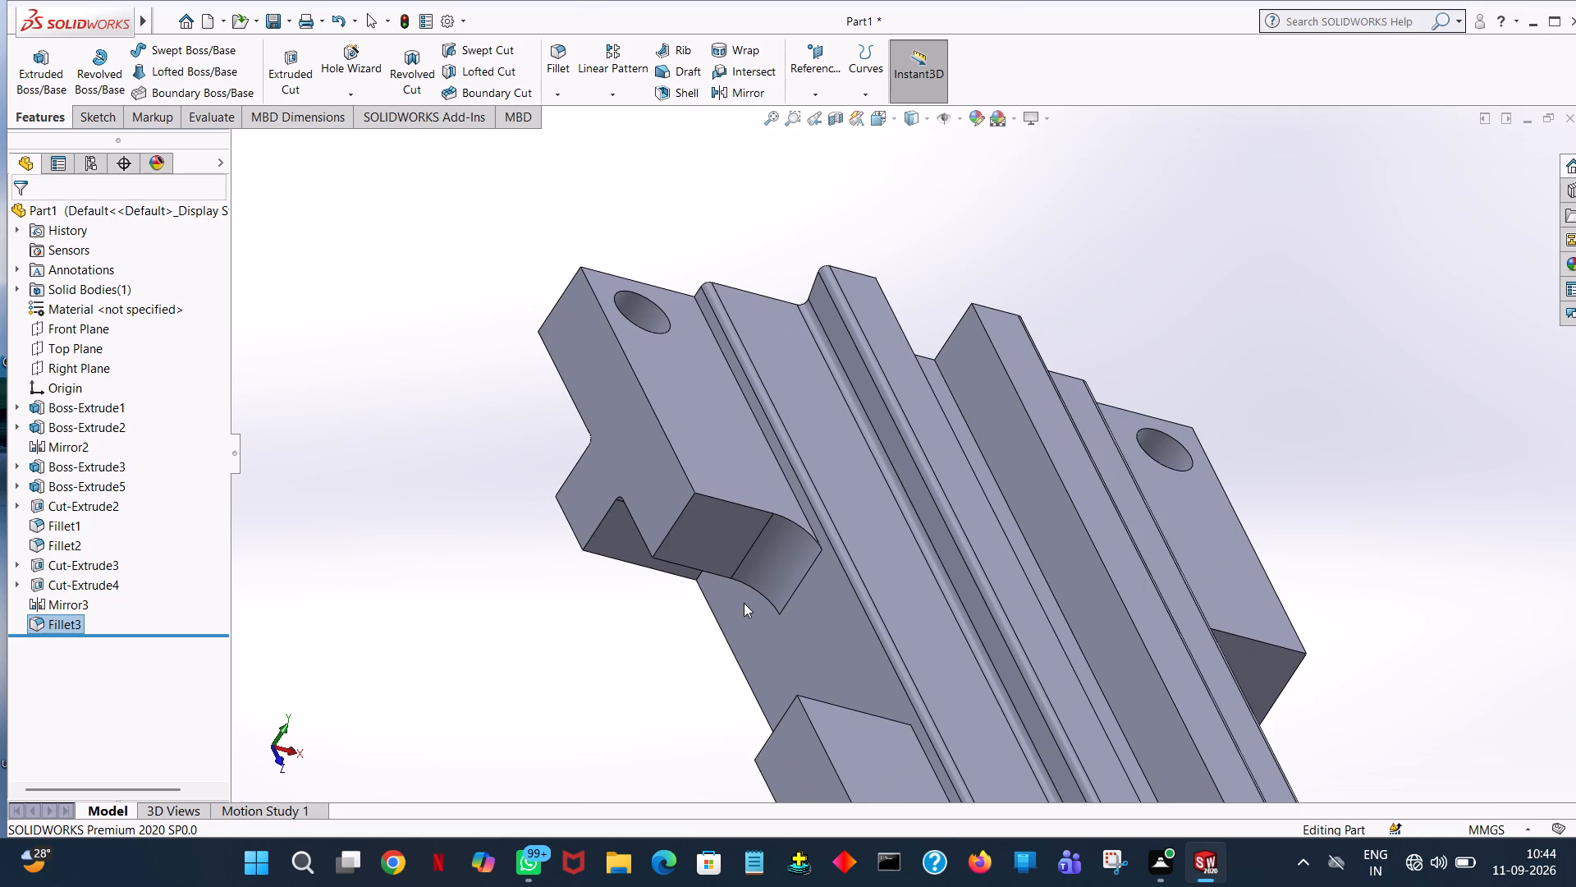
middle_click_drag(744, 603, 932, 603)
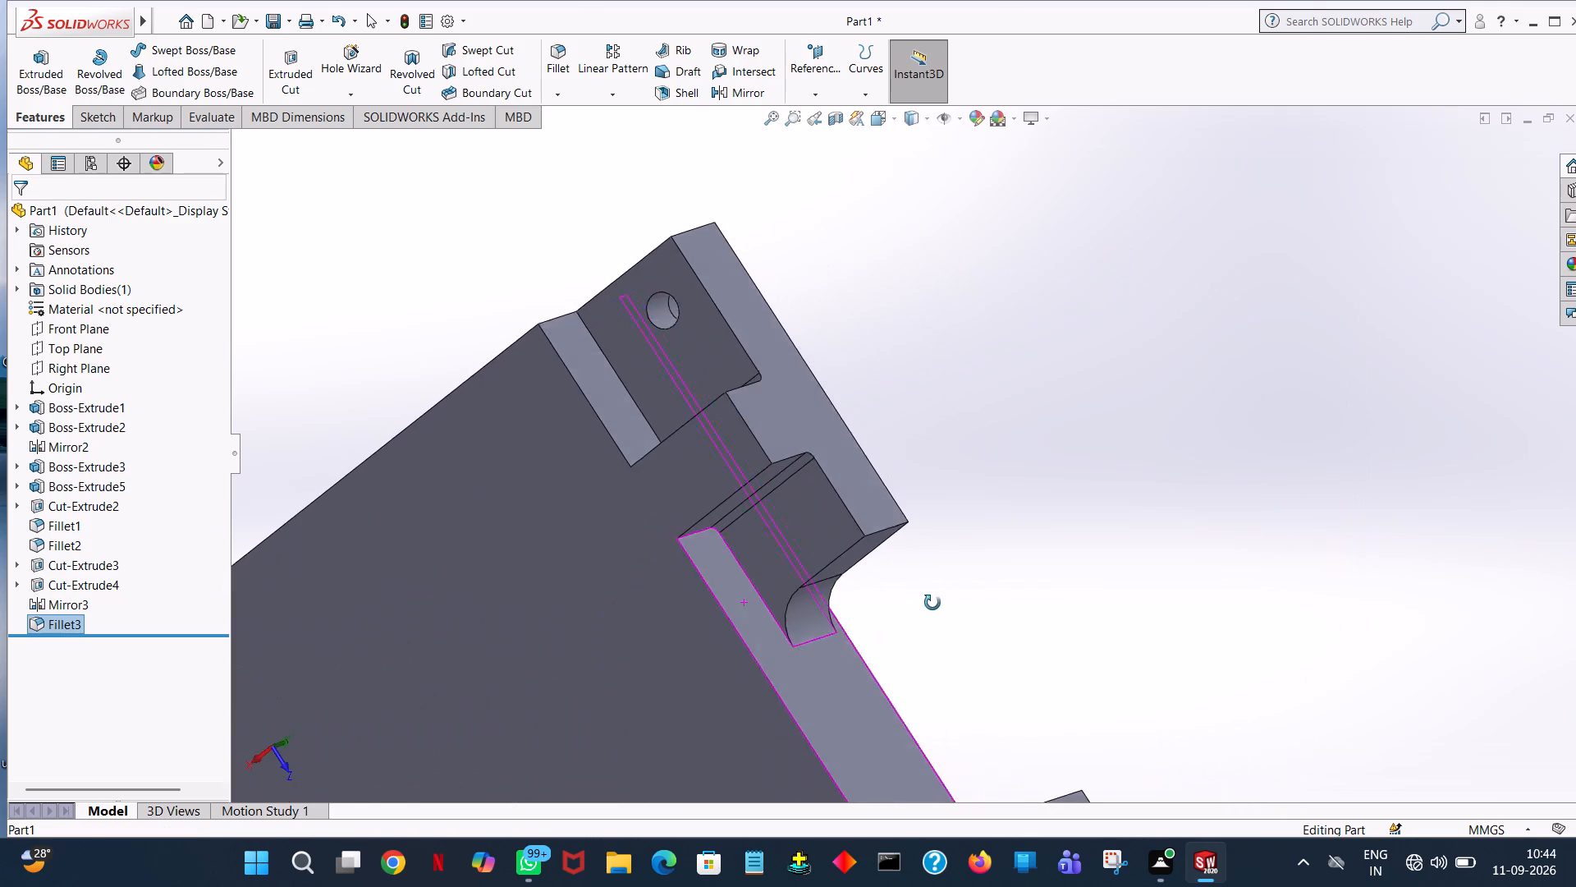
middle_click_drag(932, 603, 932, 764)
right_click_drag(935, 600, 919, 759)
middle_click_drag(1058, 563, 1217, 581)
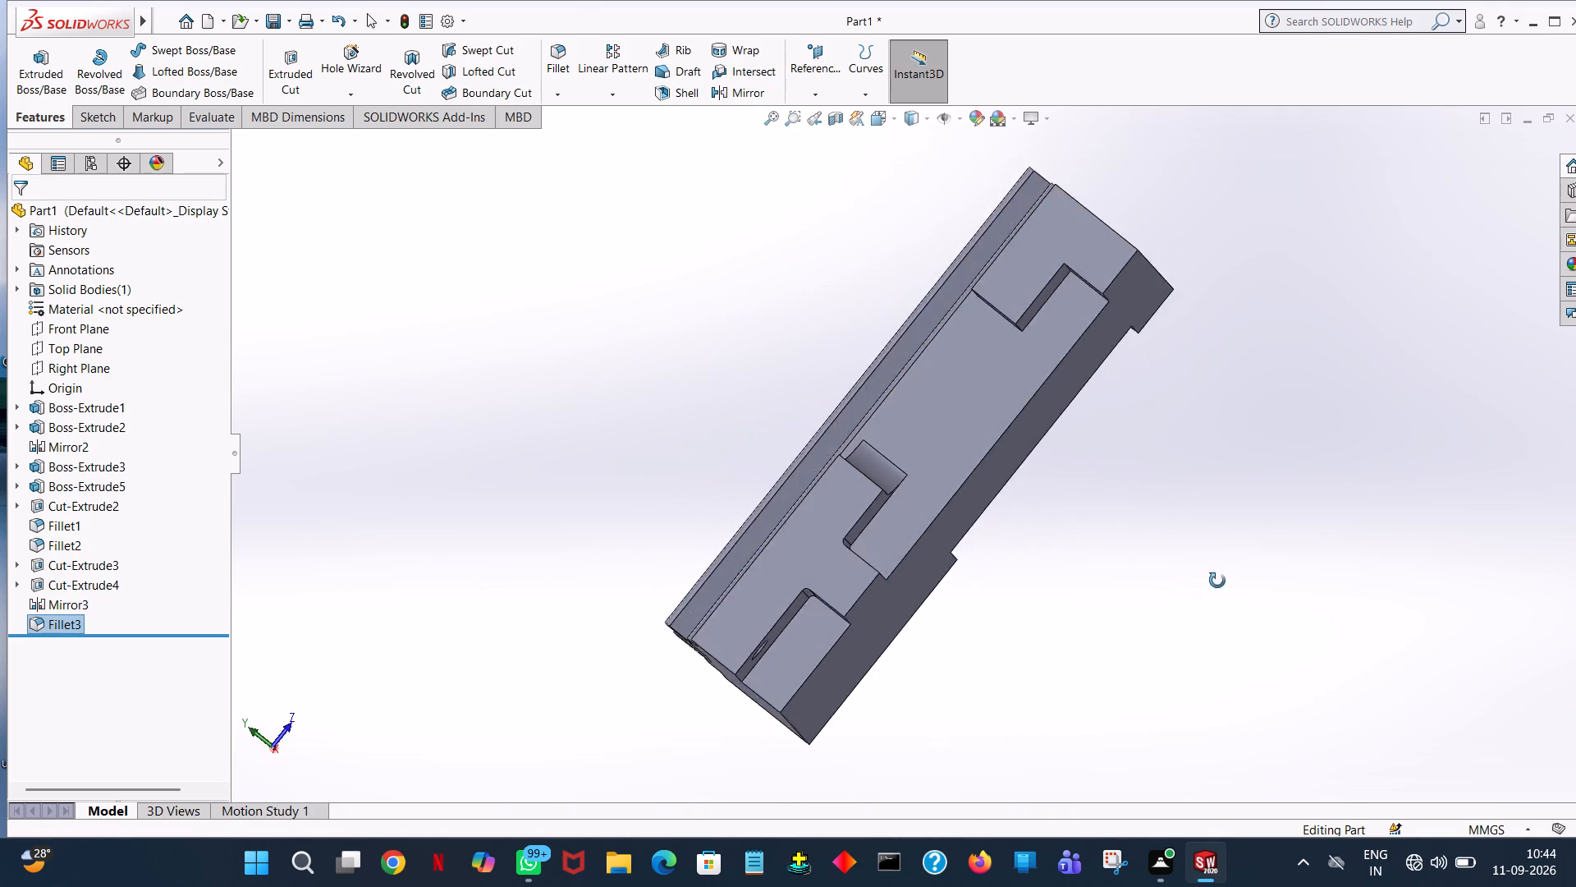
middle_click_drag(1217, 581, 1295, 686)
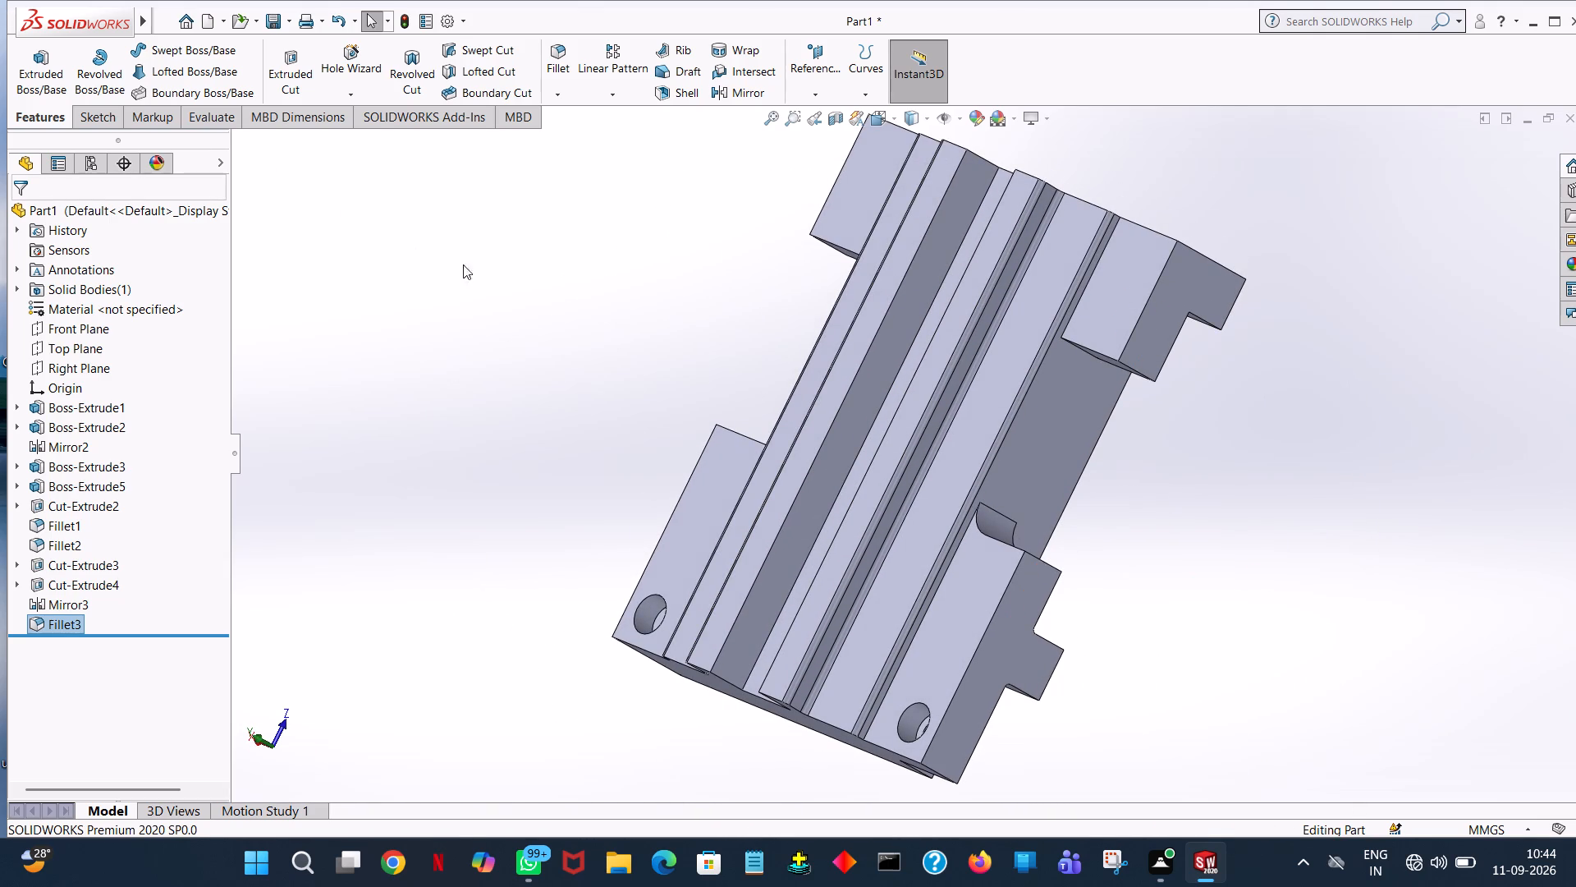
left_click(557, 59)
middle_click_drag(1212, 456, 1244, 423)
left_click(1144, 352)
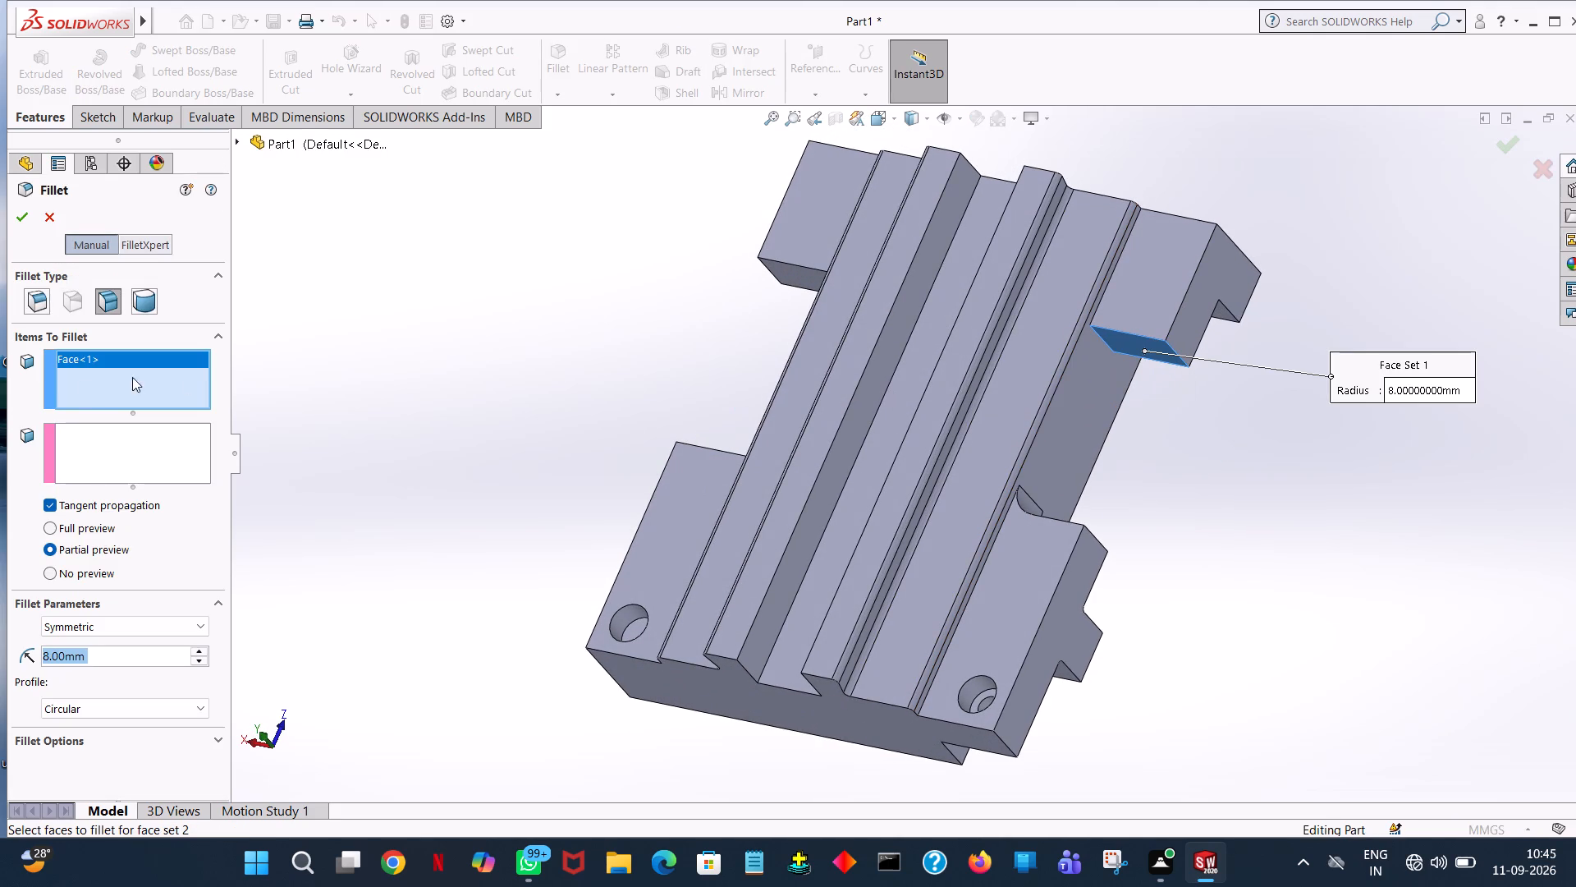
left_click(69, 442)
left_click(1088, 373)
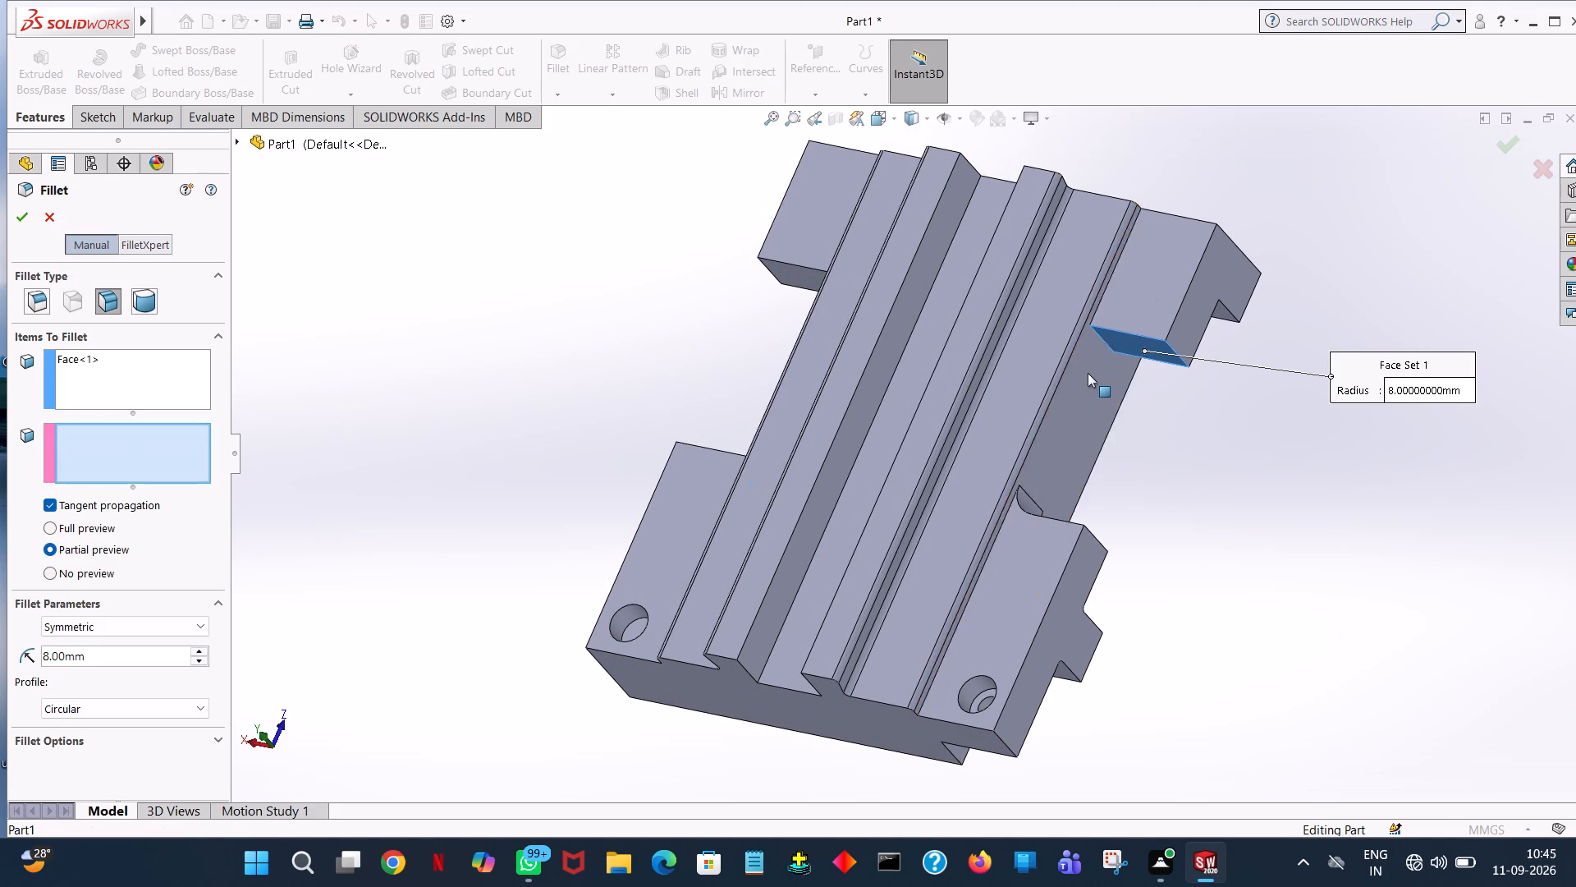
left_click(24, 212)
left_click(724, 362)
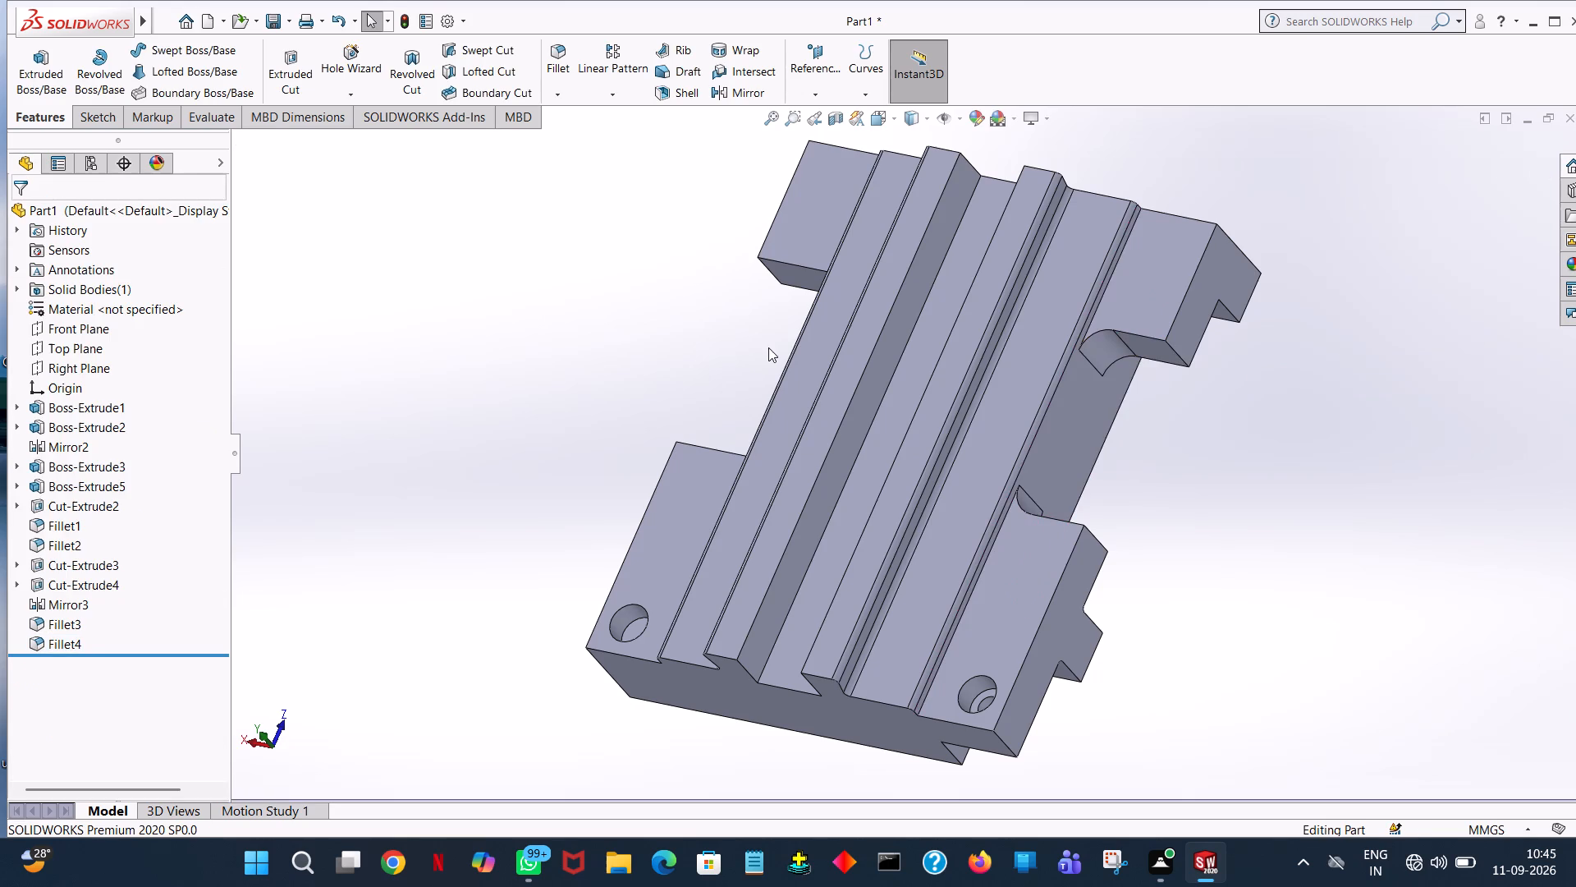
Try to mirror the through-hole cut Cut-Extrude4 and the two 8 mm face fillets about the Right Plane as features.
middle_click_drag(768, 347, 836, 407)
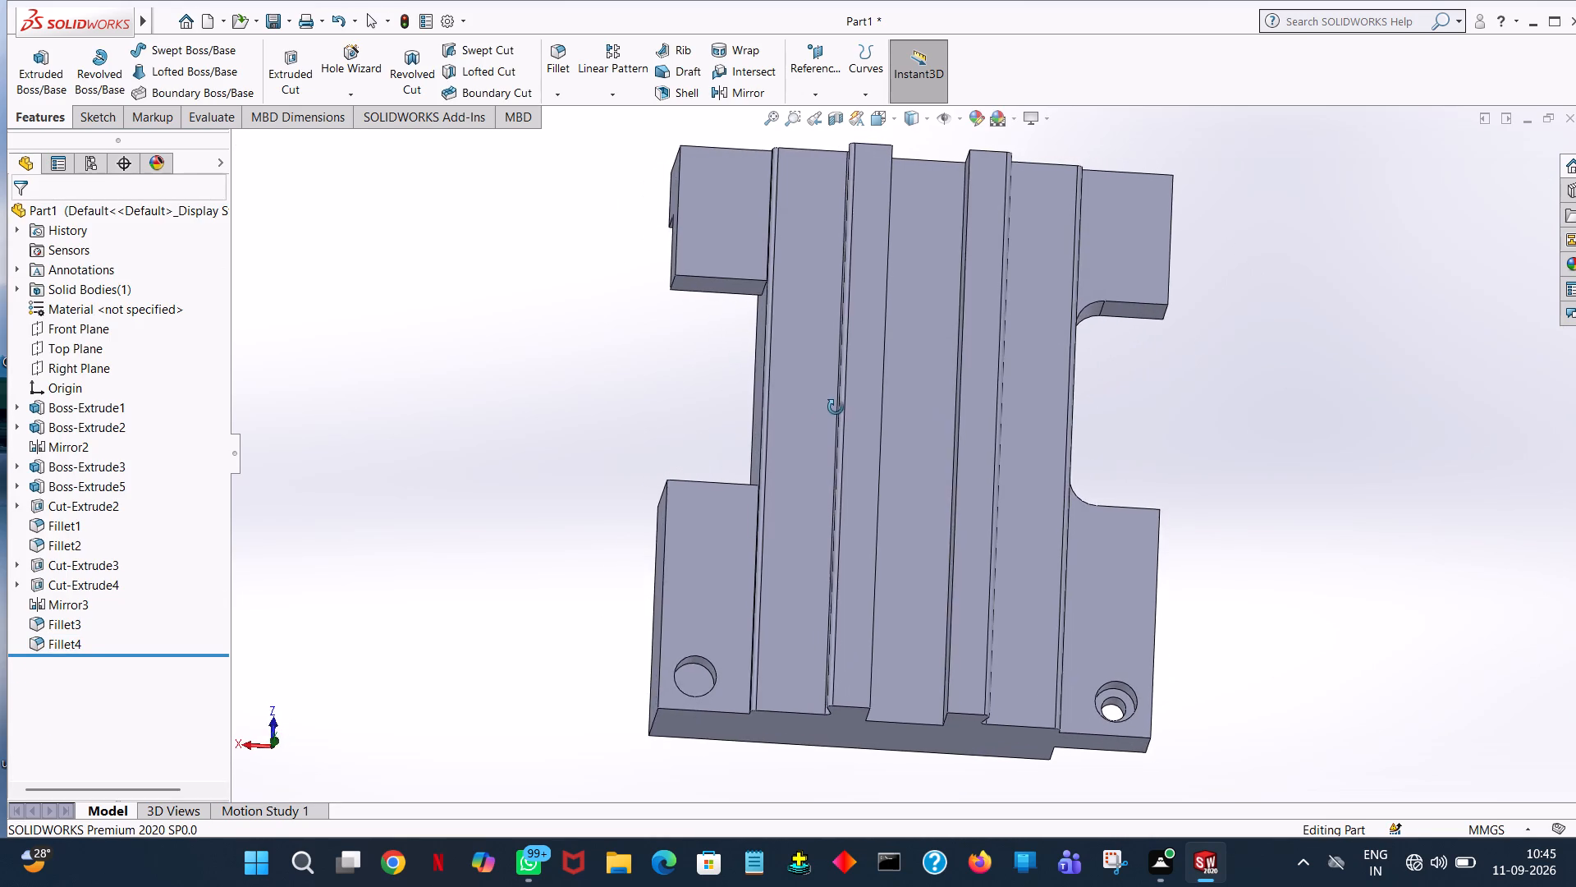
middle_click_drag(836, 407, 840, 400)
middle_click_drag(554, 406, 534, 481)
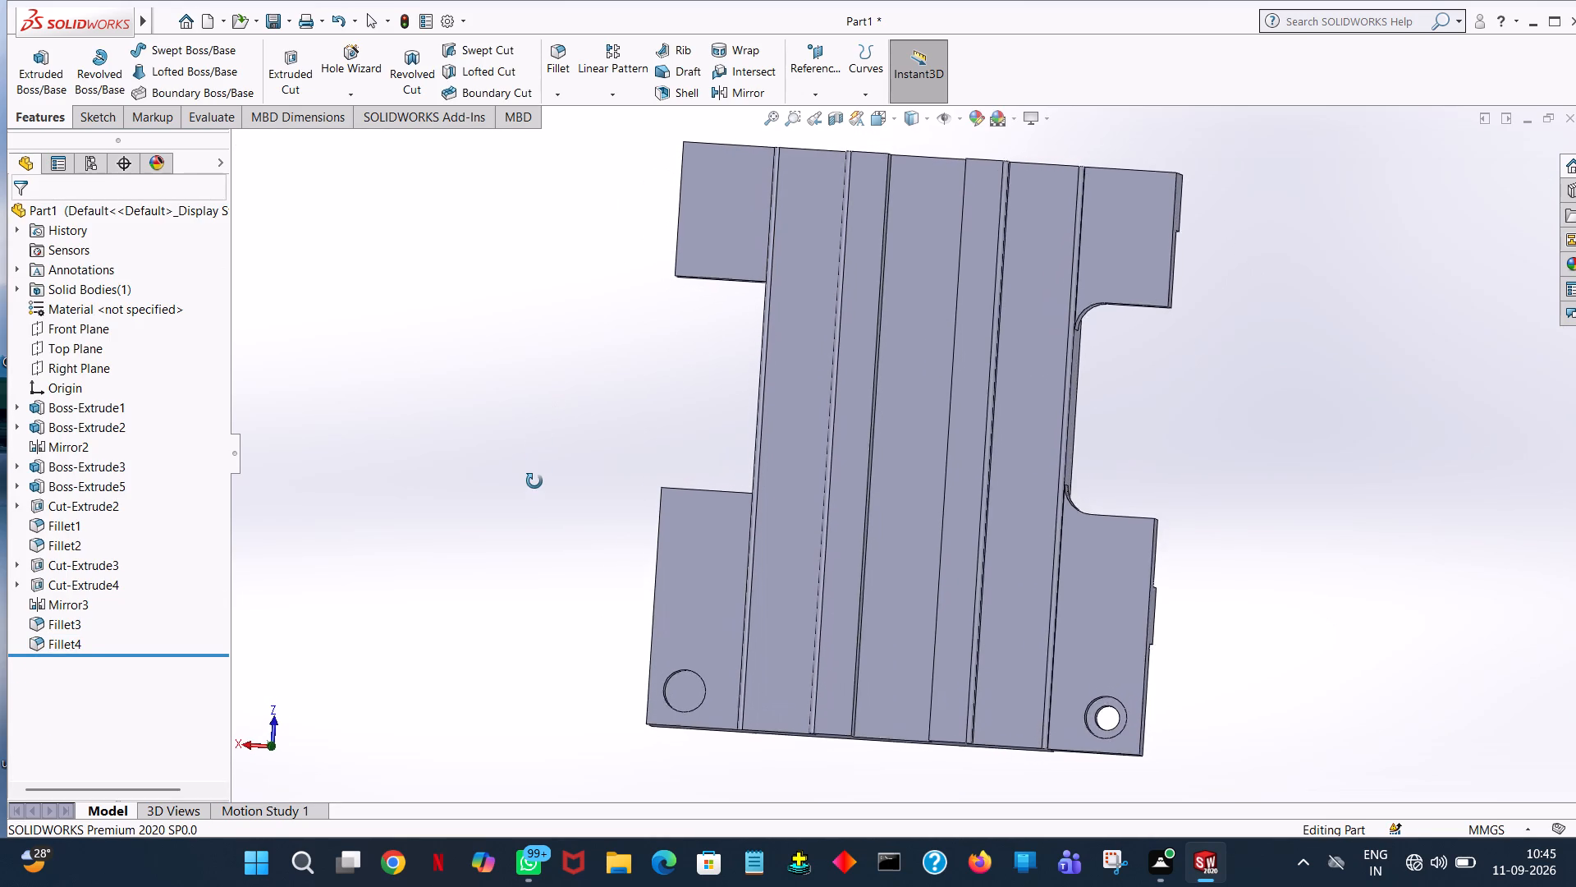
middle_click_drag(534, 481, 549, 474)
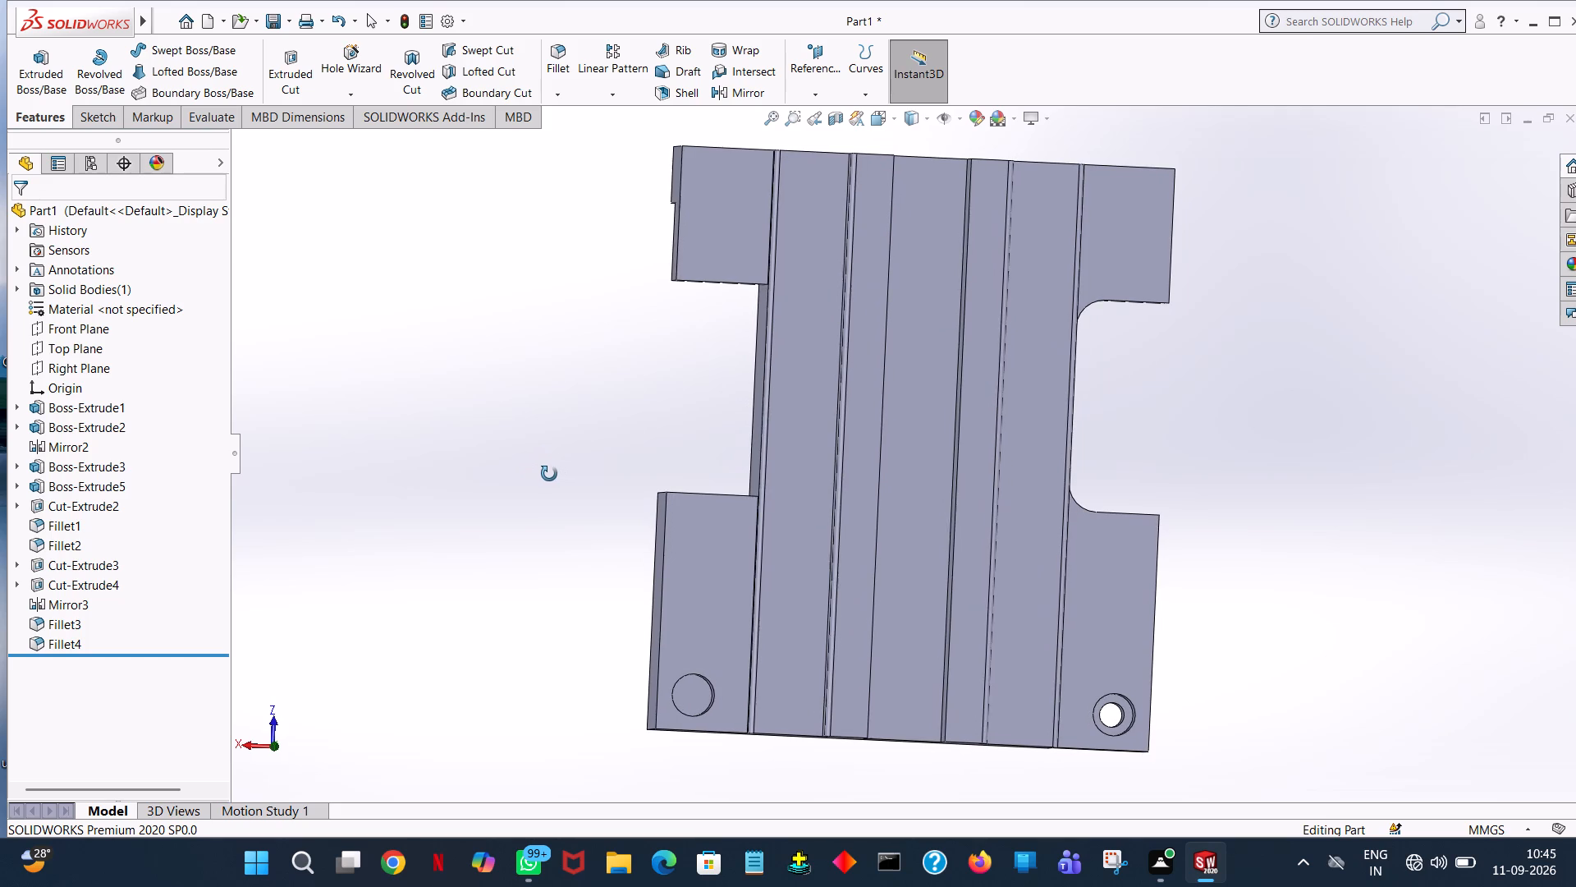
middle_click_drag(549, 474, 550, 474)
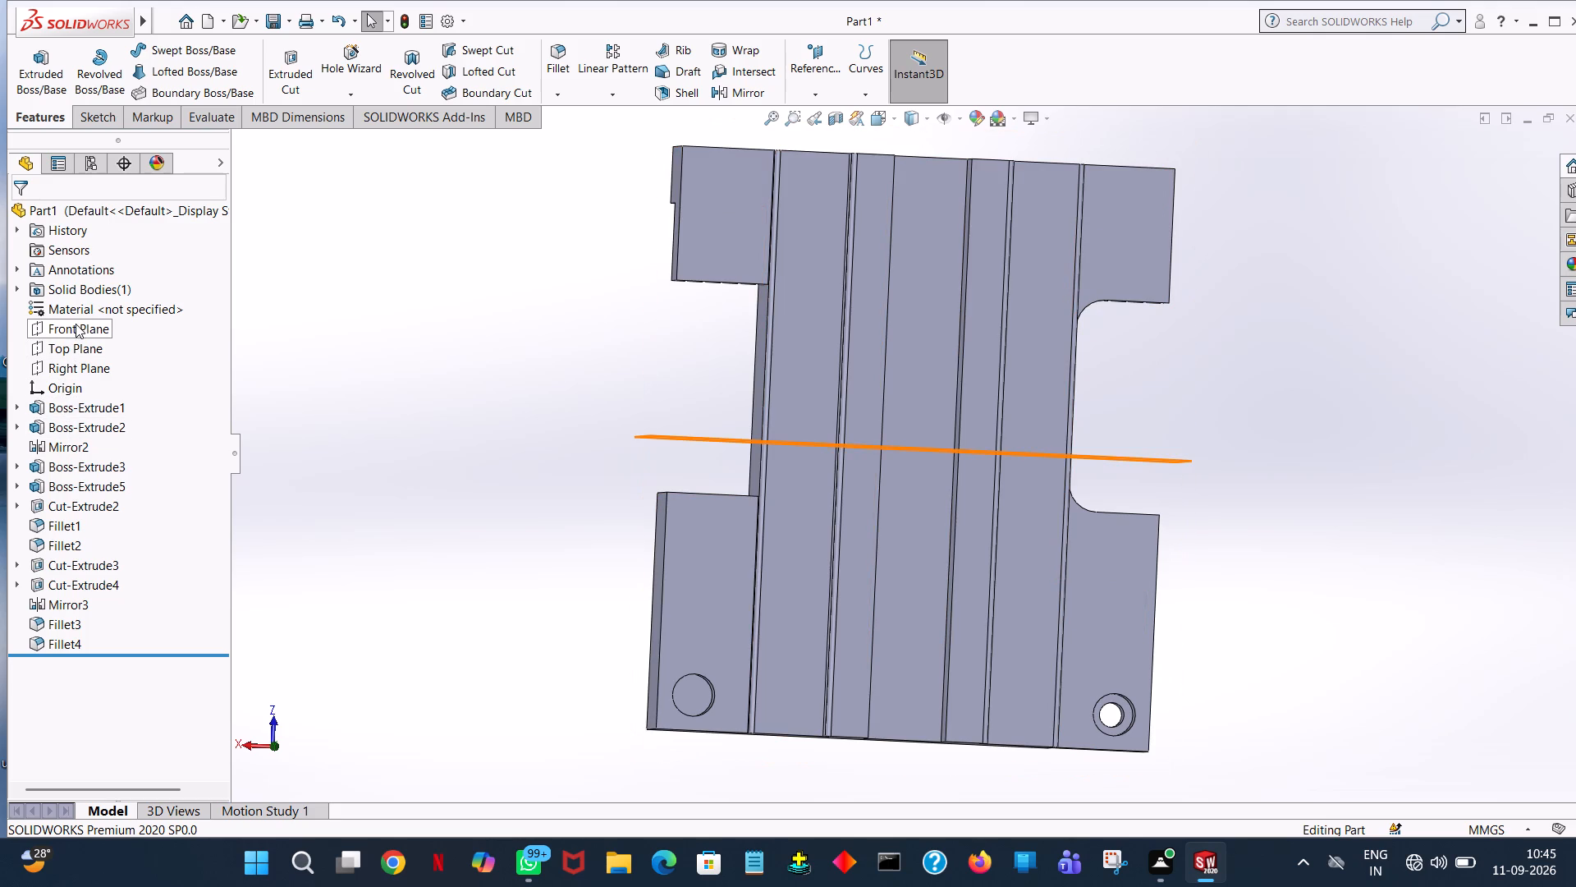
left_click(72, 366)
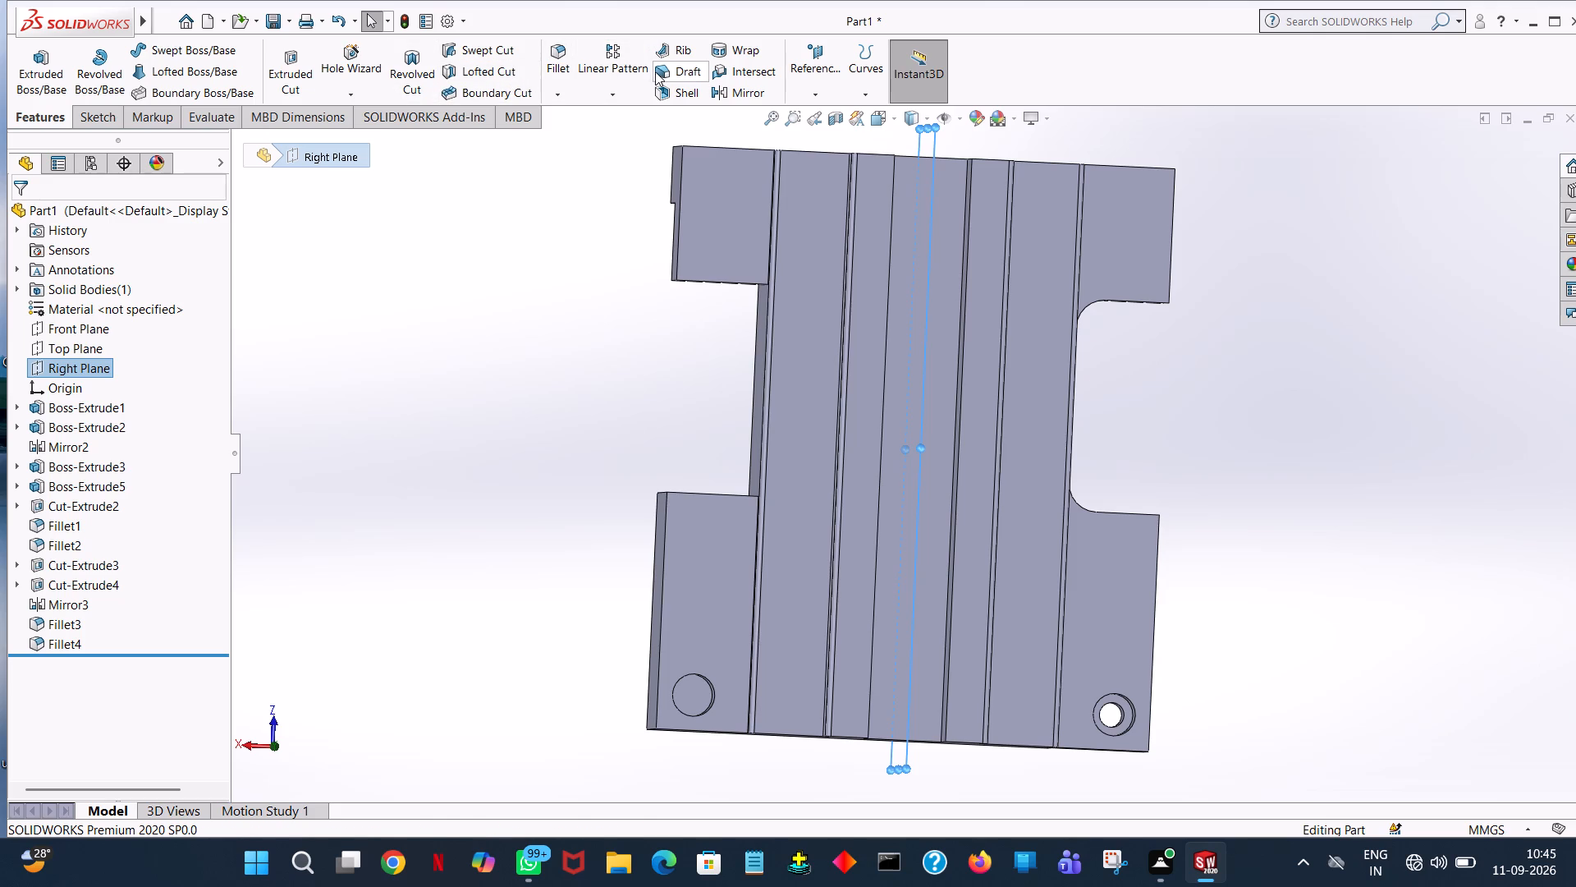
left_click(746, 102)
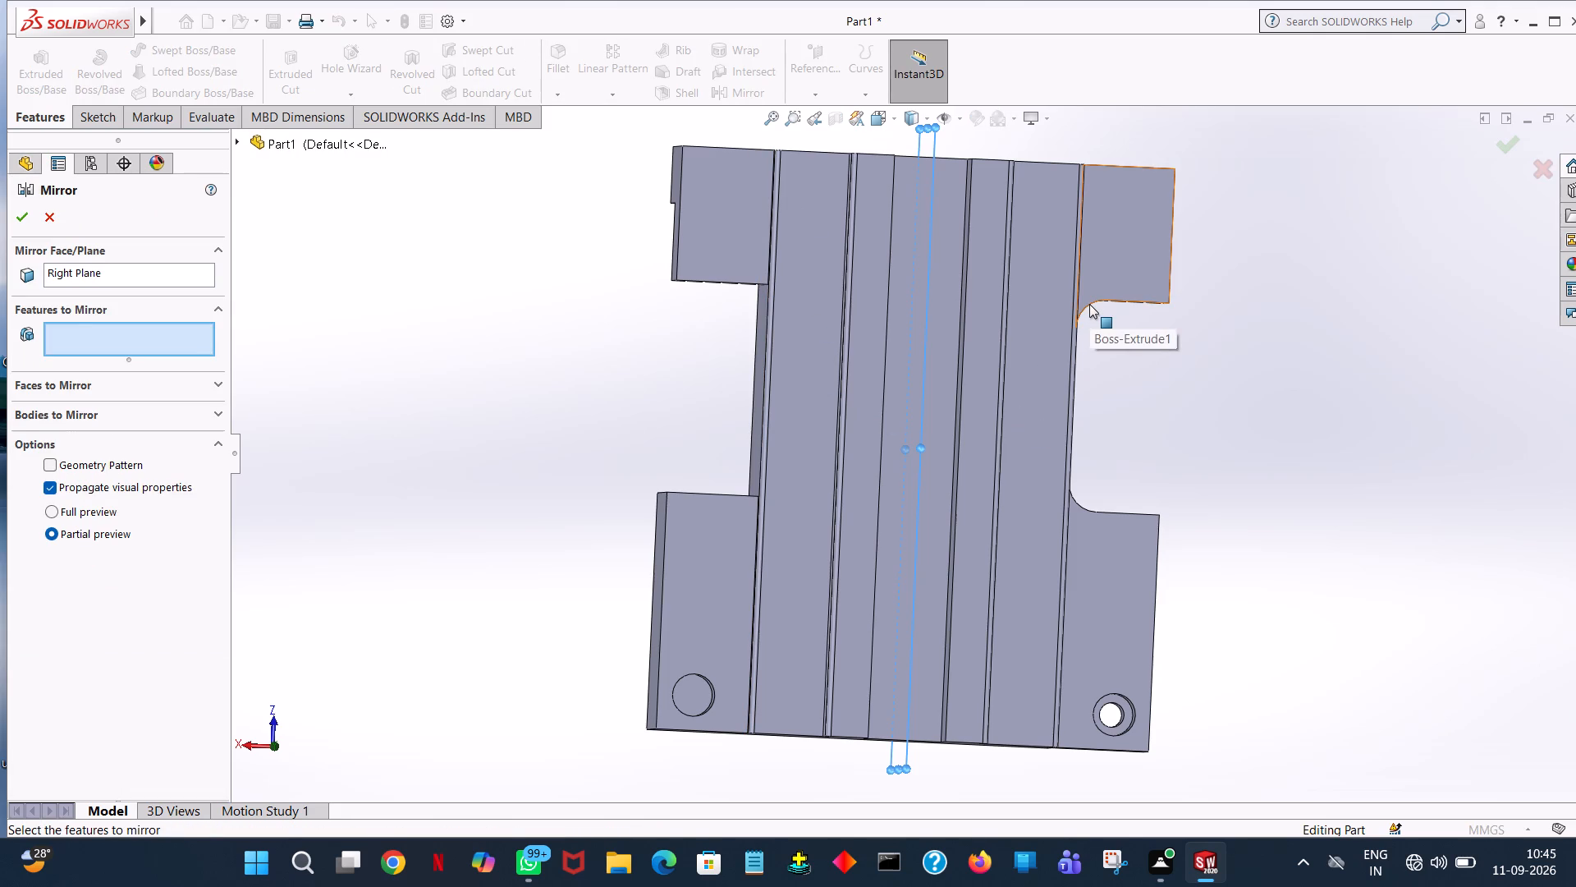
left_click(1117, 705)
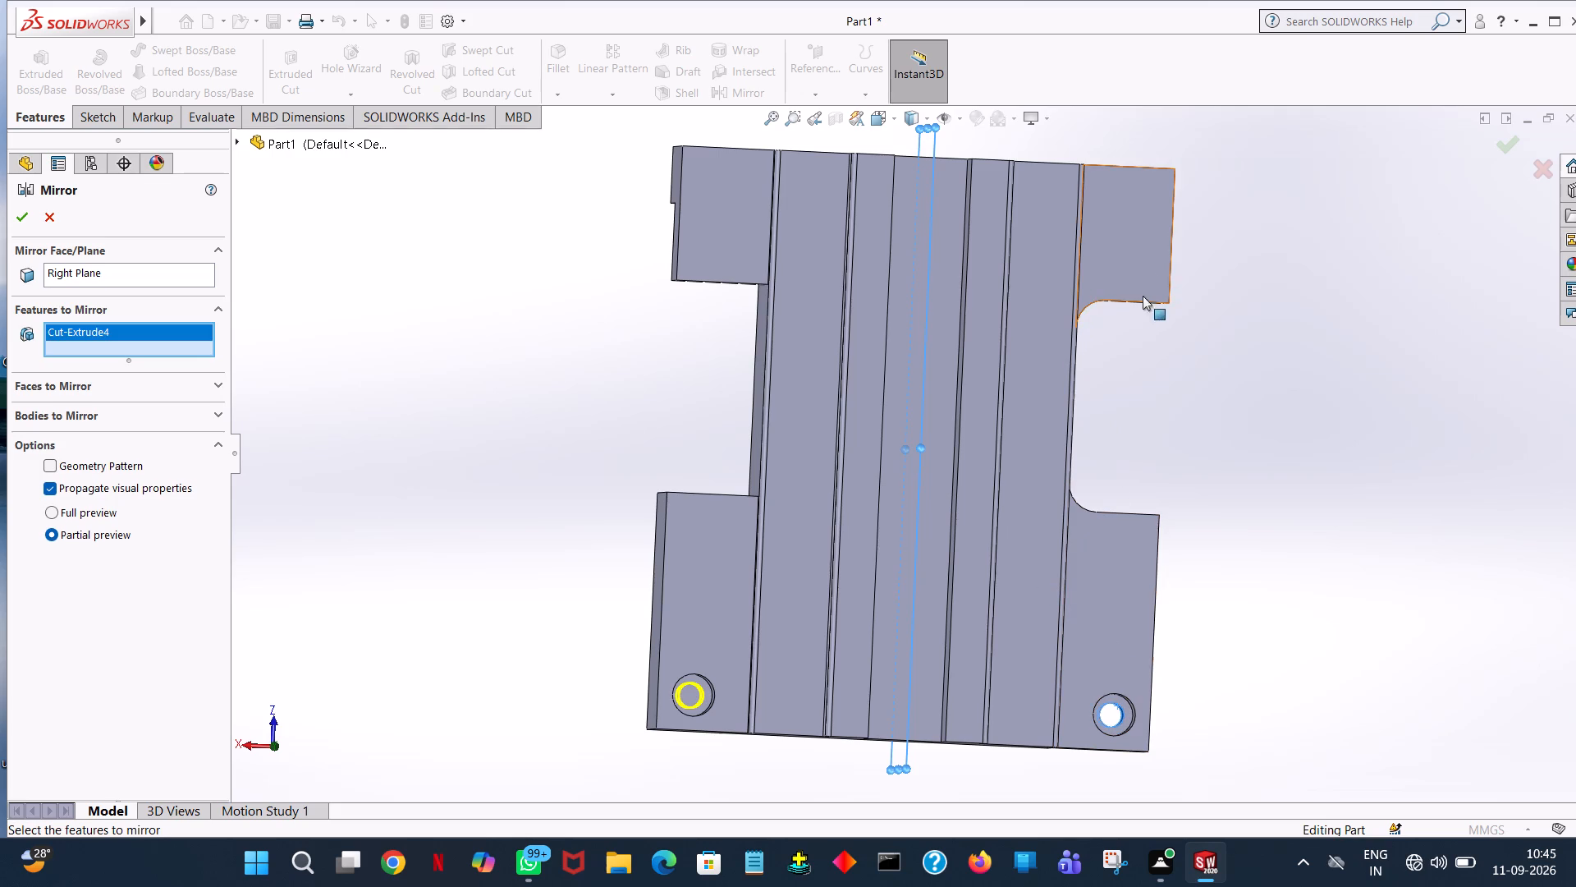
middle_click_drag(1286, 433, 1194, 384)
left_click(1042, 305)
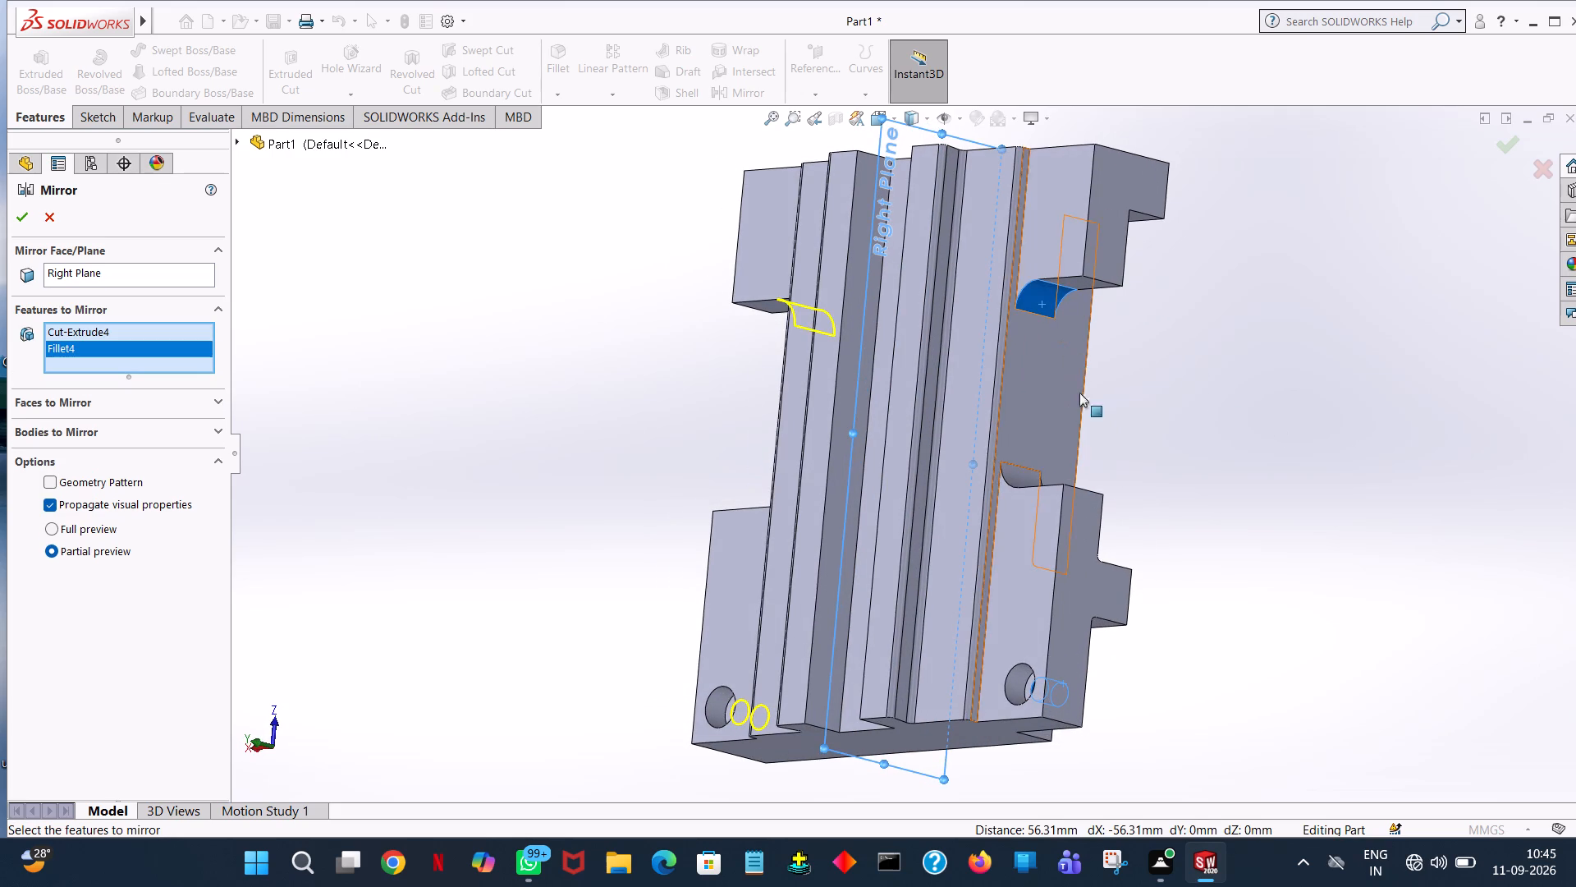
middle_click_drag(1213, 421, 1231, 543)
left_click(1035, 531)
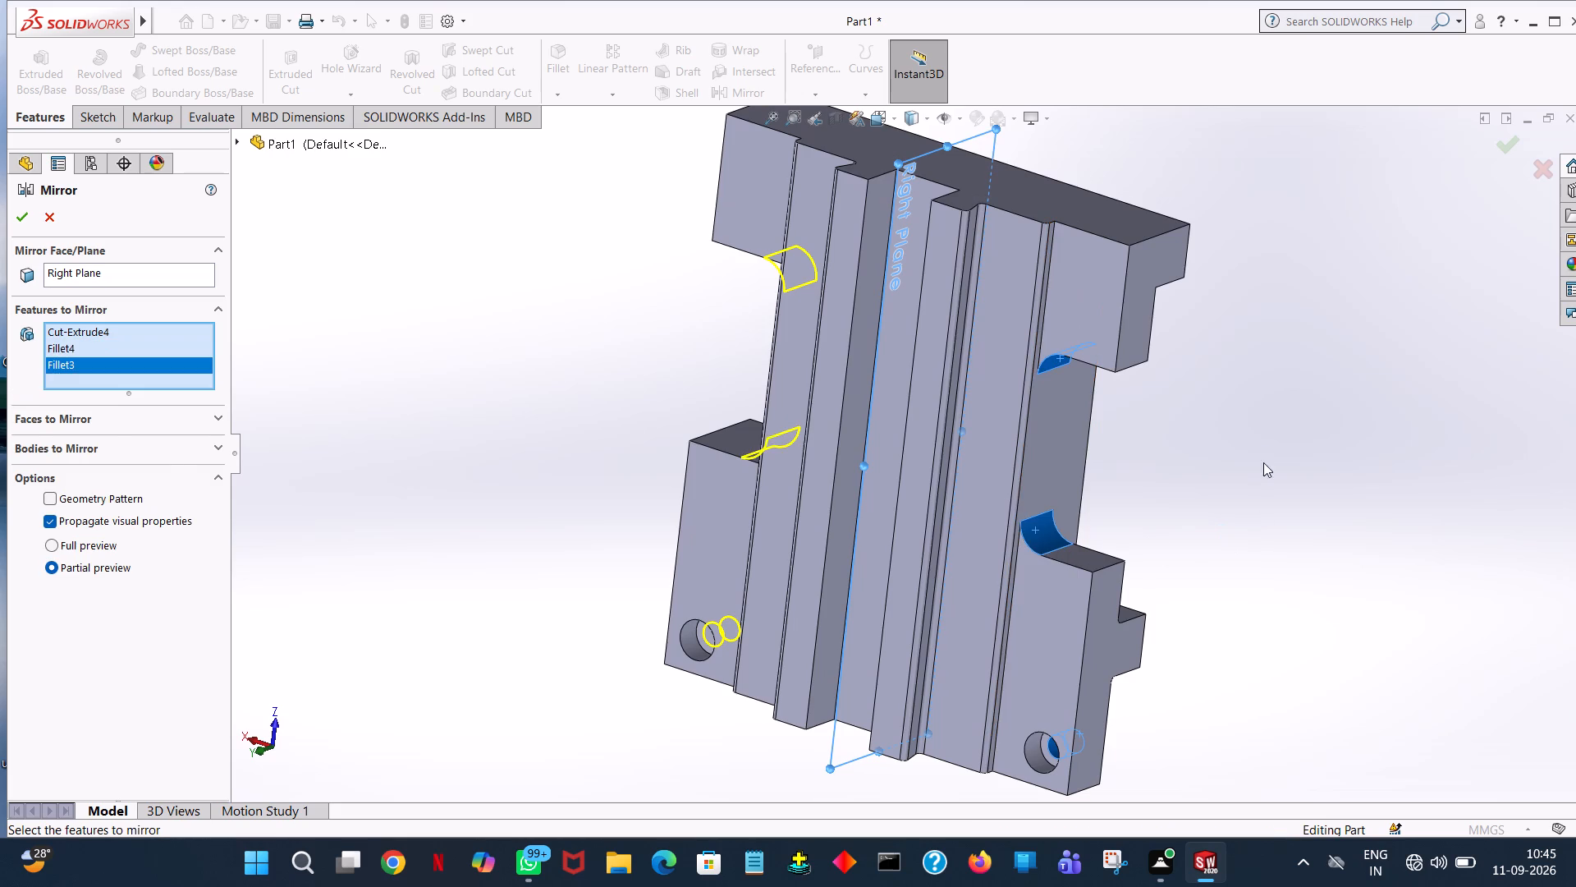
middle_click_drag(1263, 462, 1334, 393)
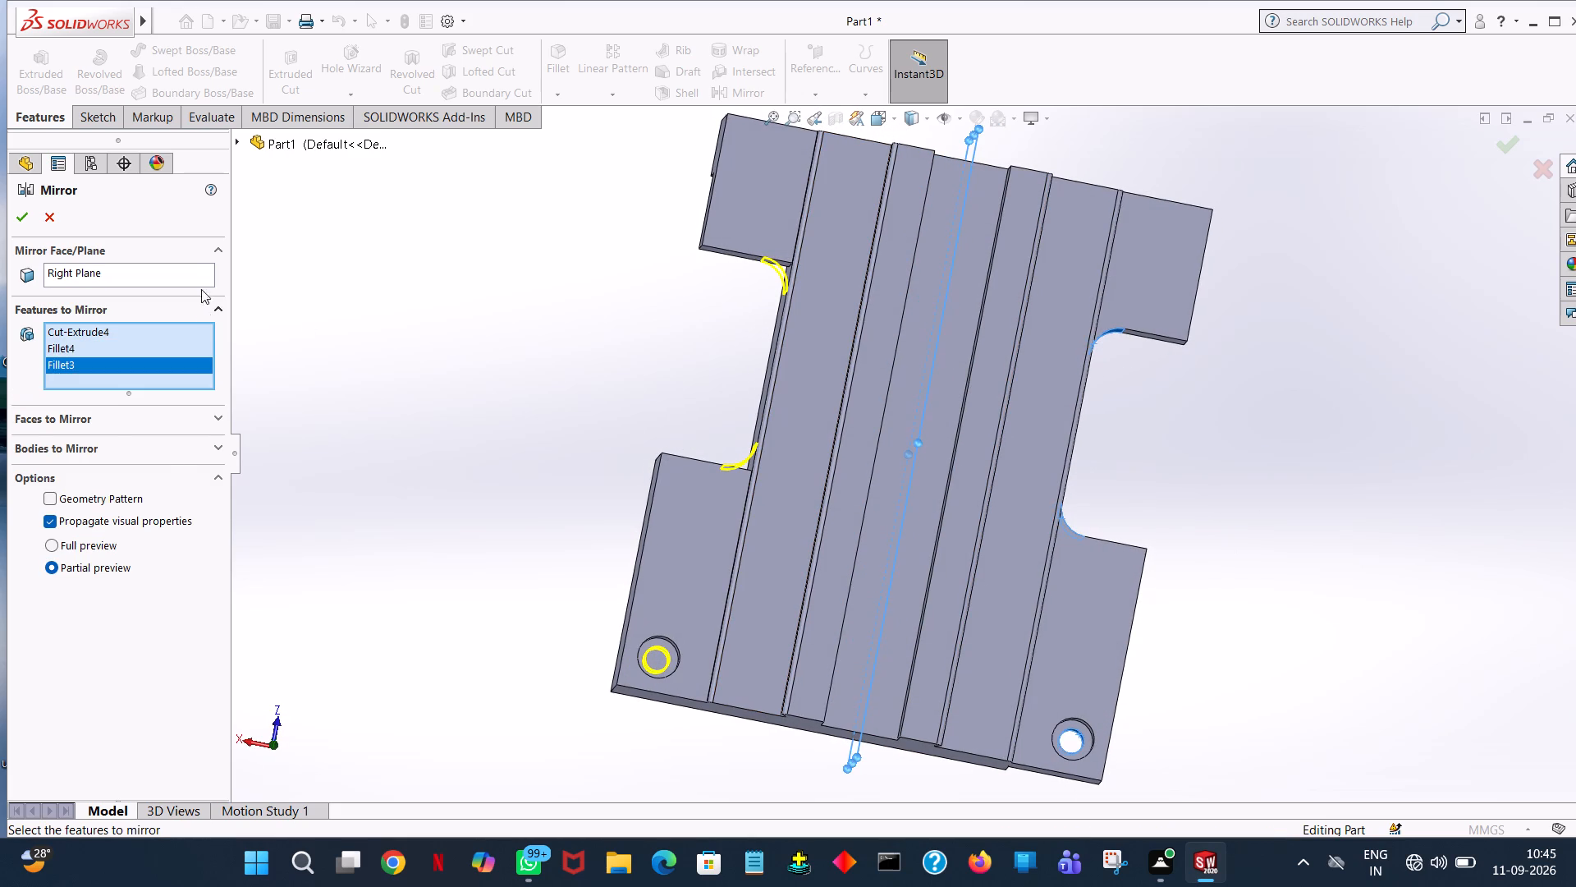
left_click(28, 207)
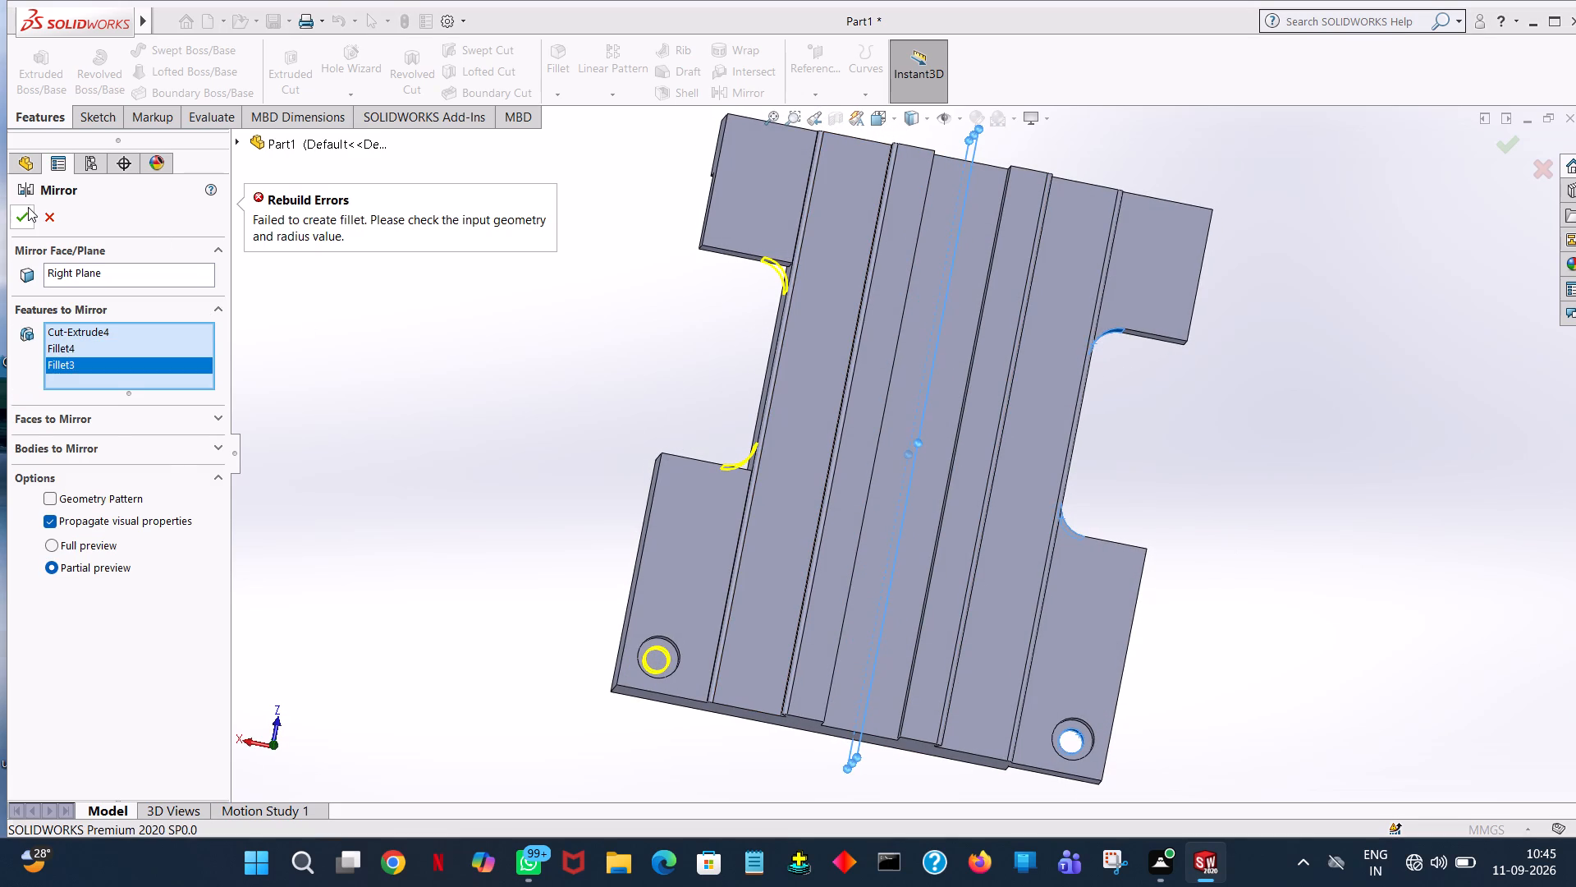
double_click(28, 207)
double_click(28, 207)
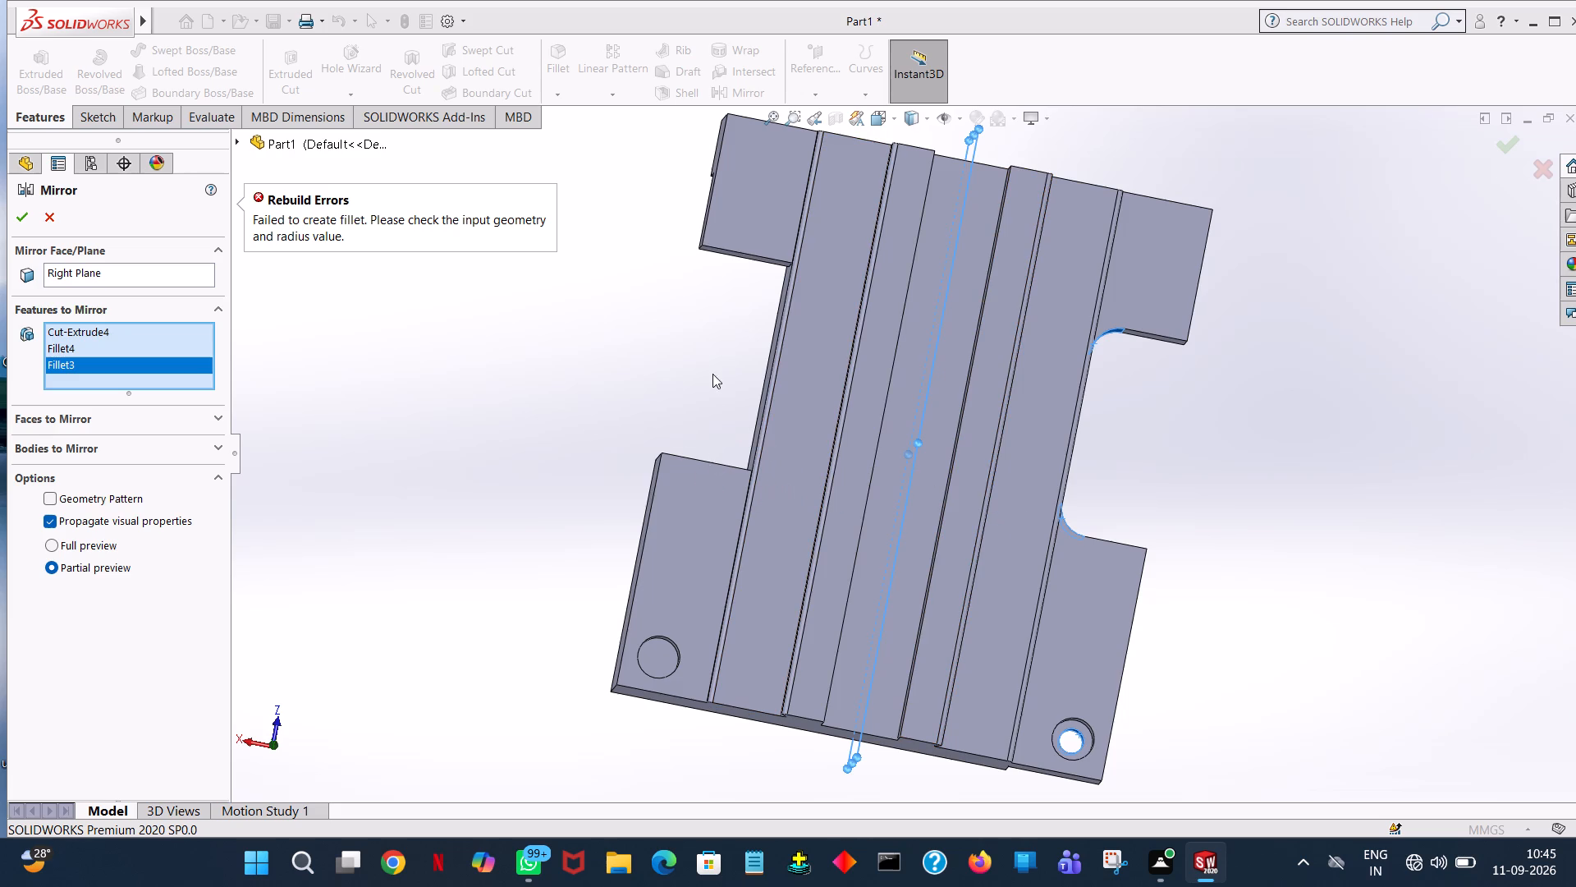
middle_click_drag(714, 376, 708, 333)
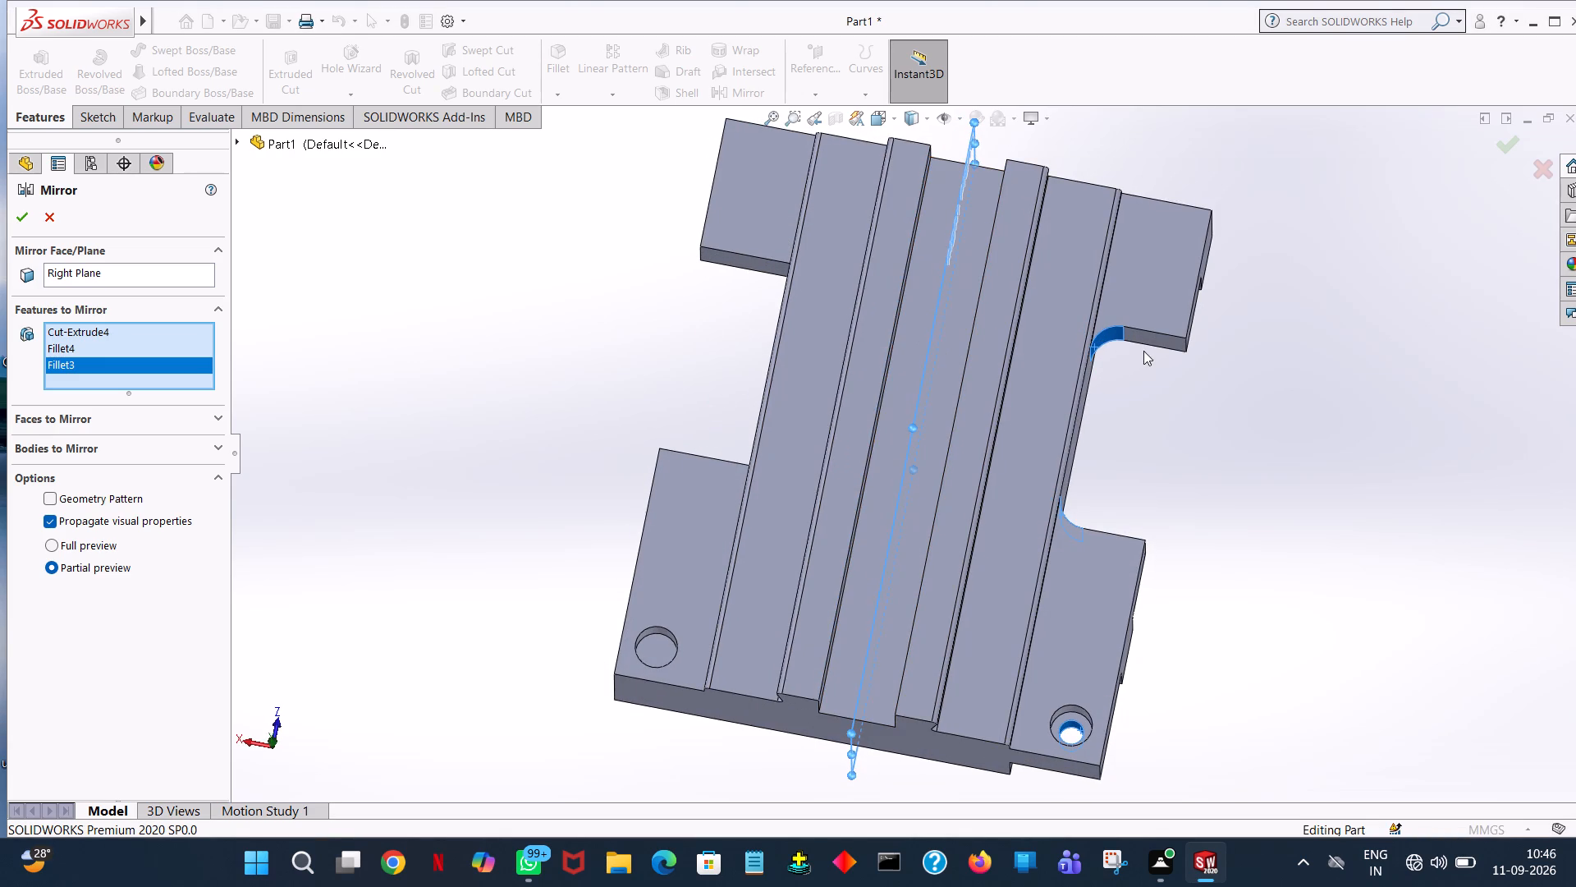
Mirror the whole solid body about the Right Plane instead of individual features, with Merge solids on.
left_click(116, 450)
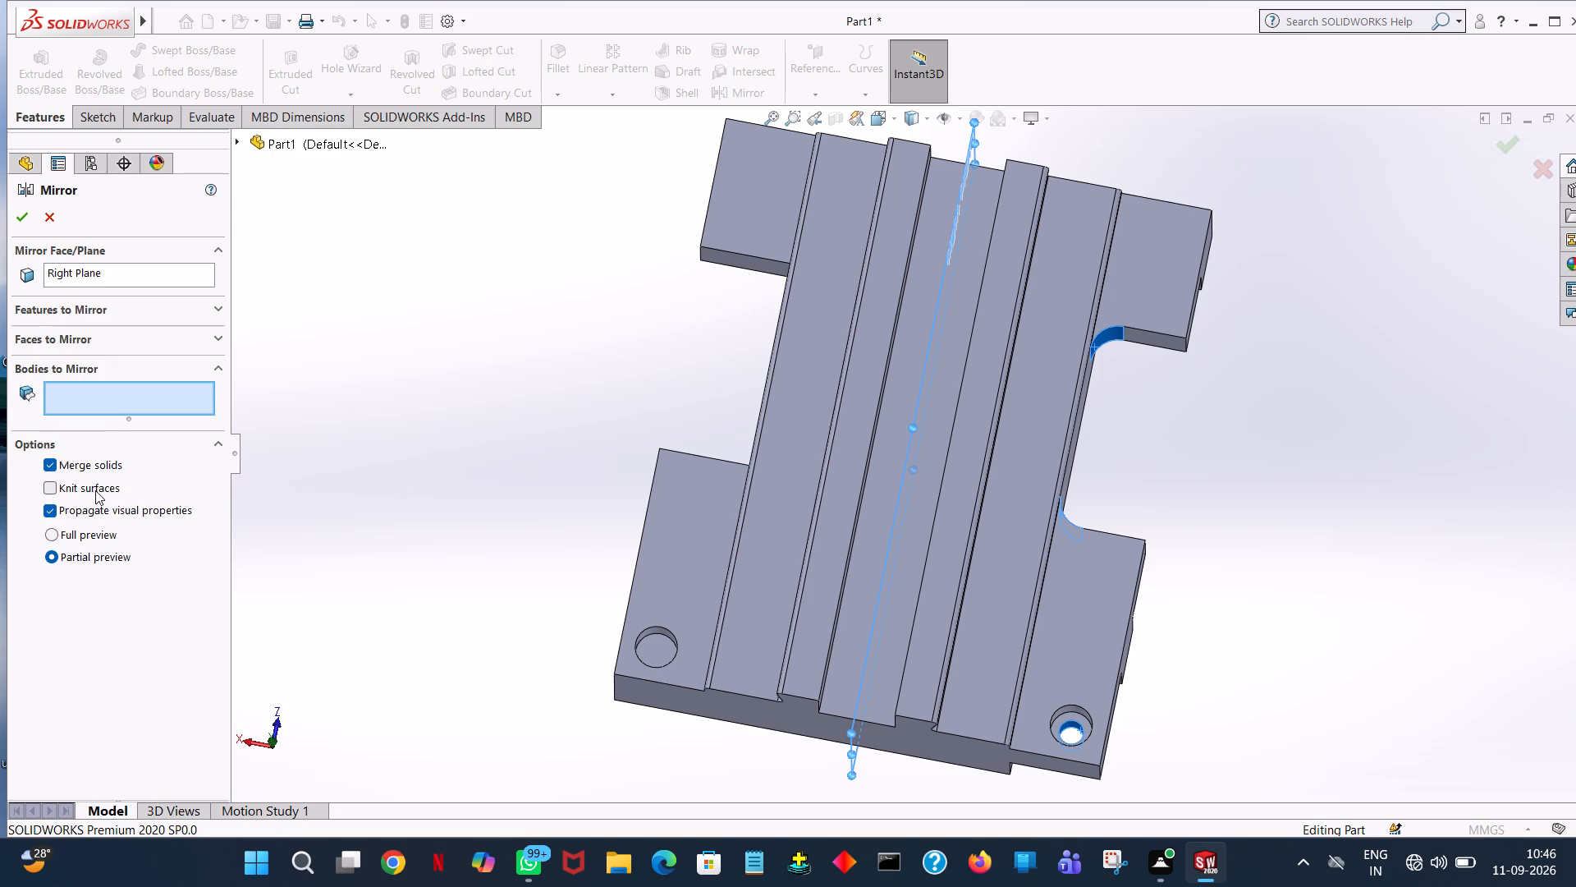
left_click(71, 403)
left_click(1157, 336)
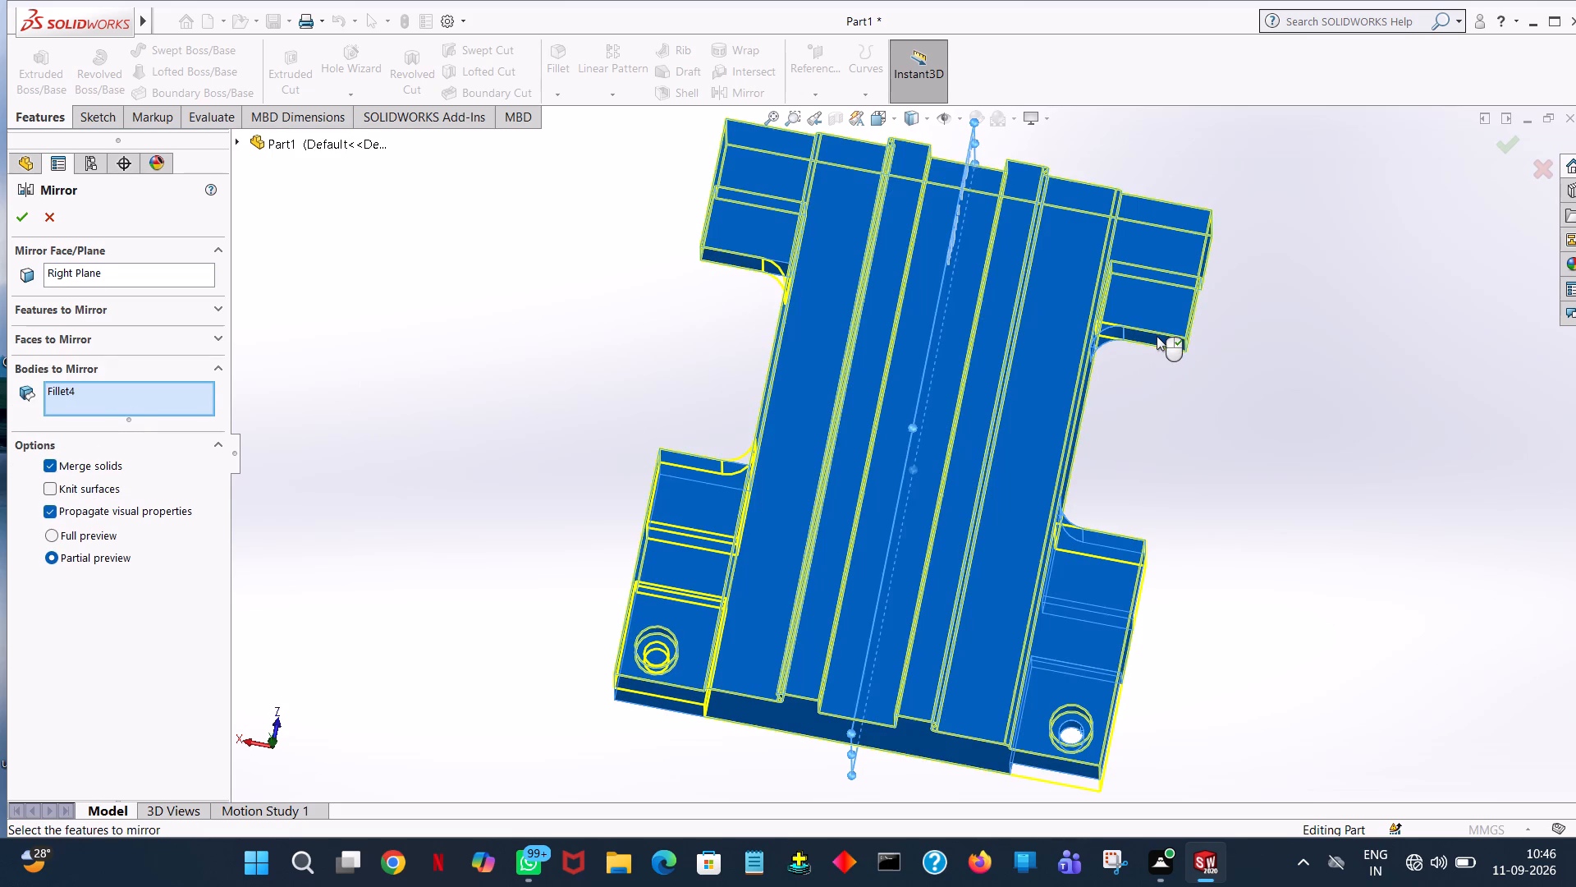
left_click(22, 215)
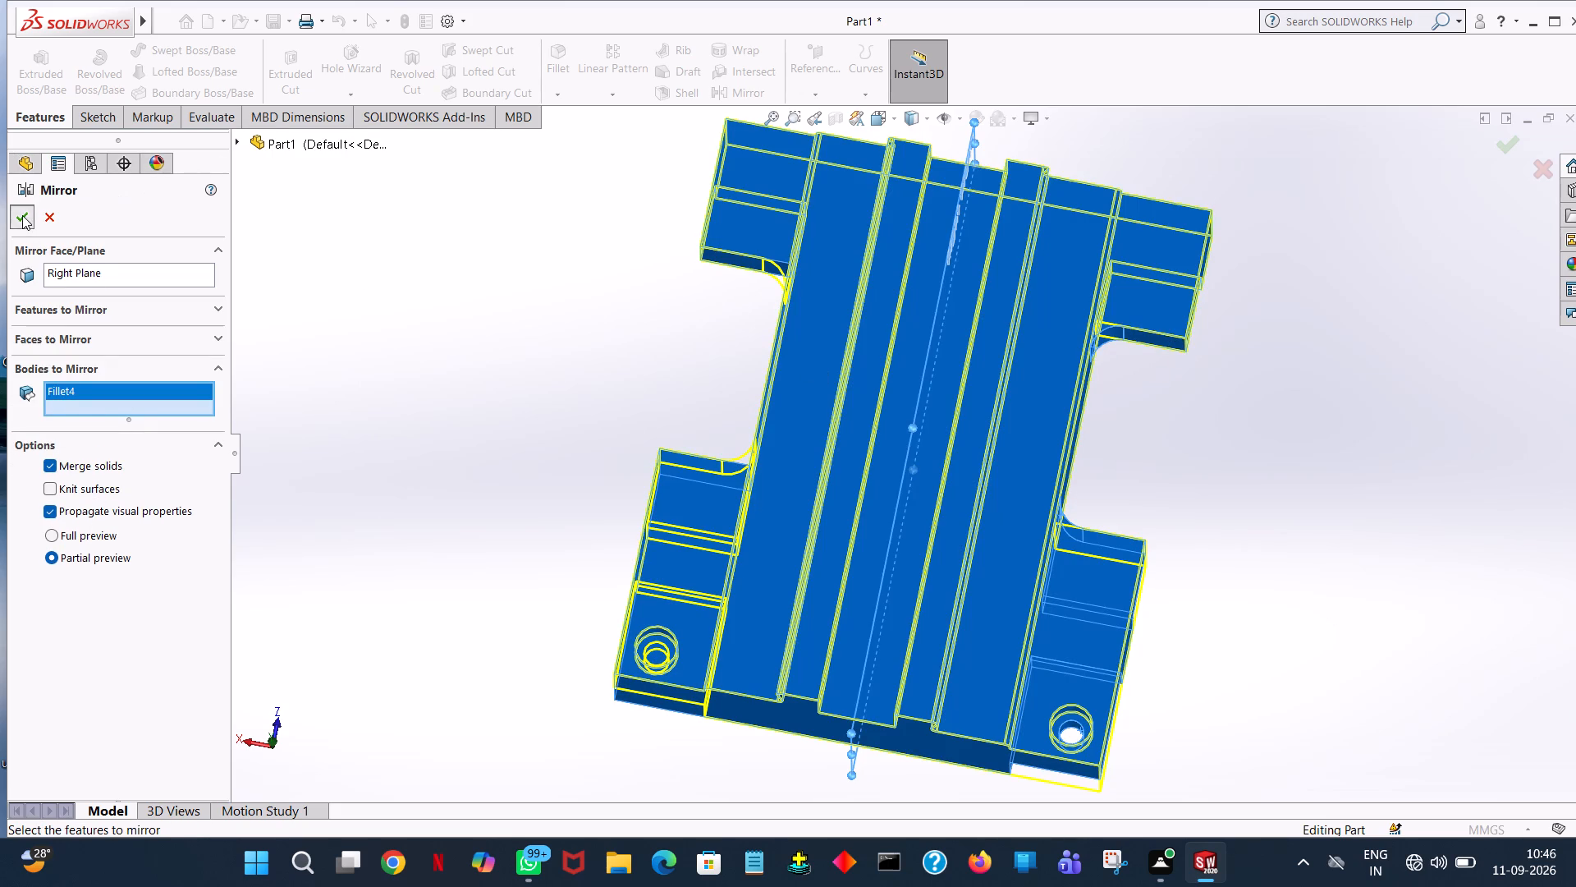
left_click(633, 344)
middle_click_drag(635, 341, 636, 384)
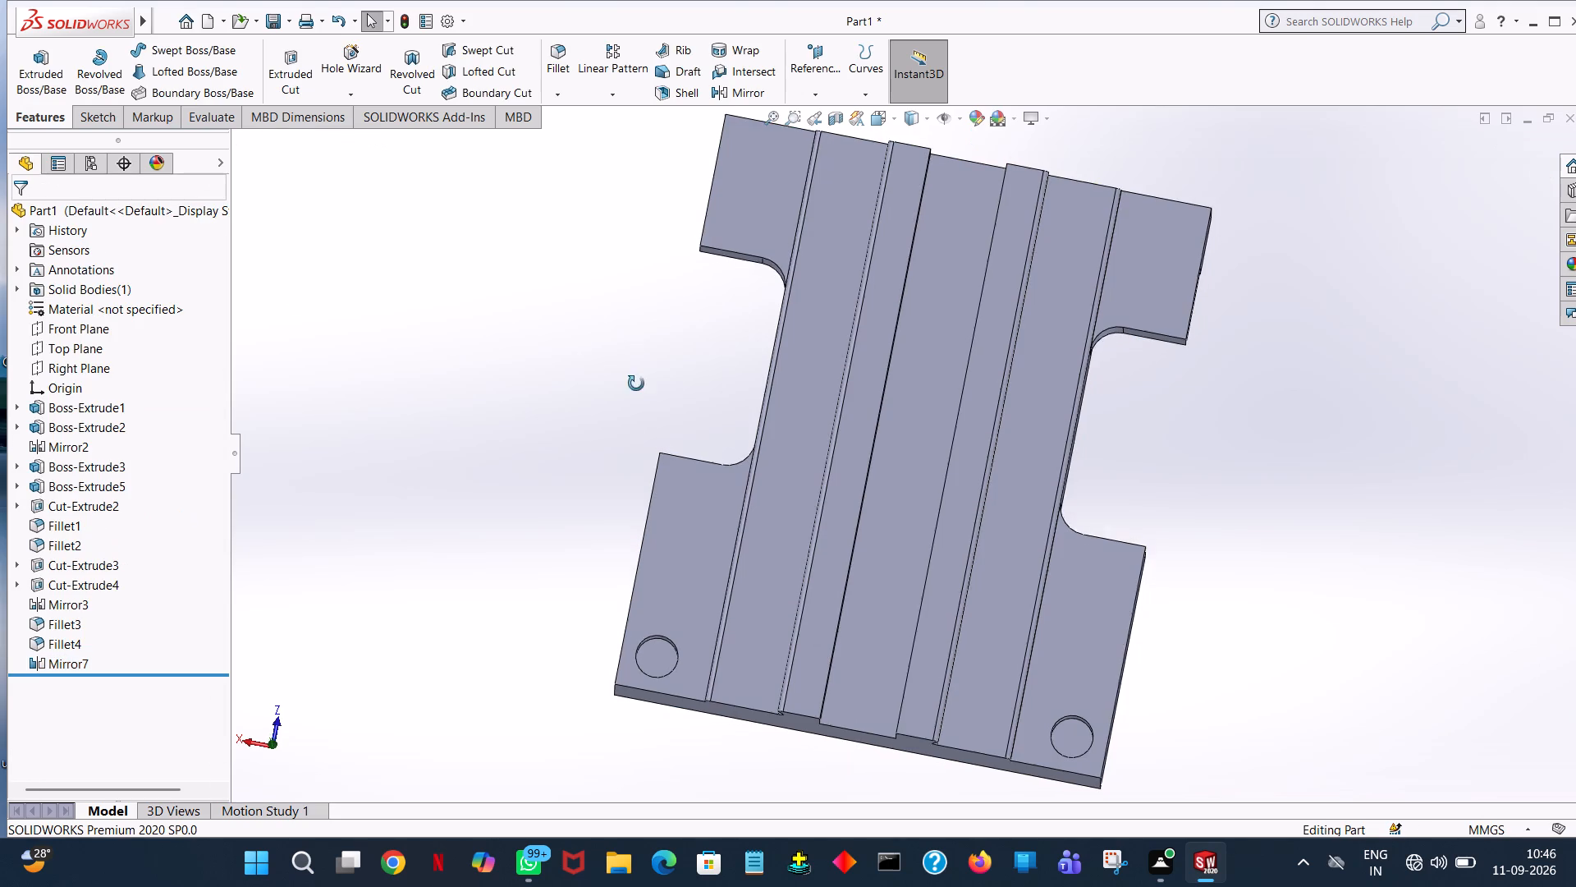
middle_click_drag(636, 384, 693, 136)
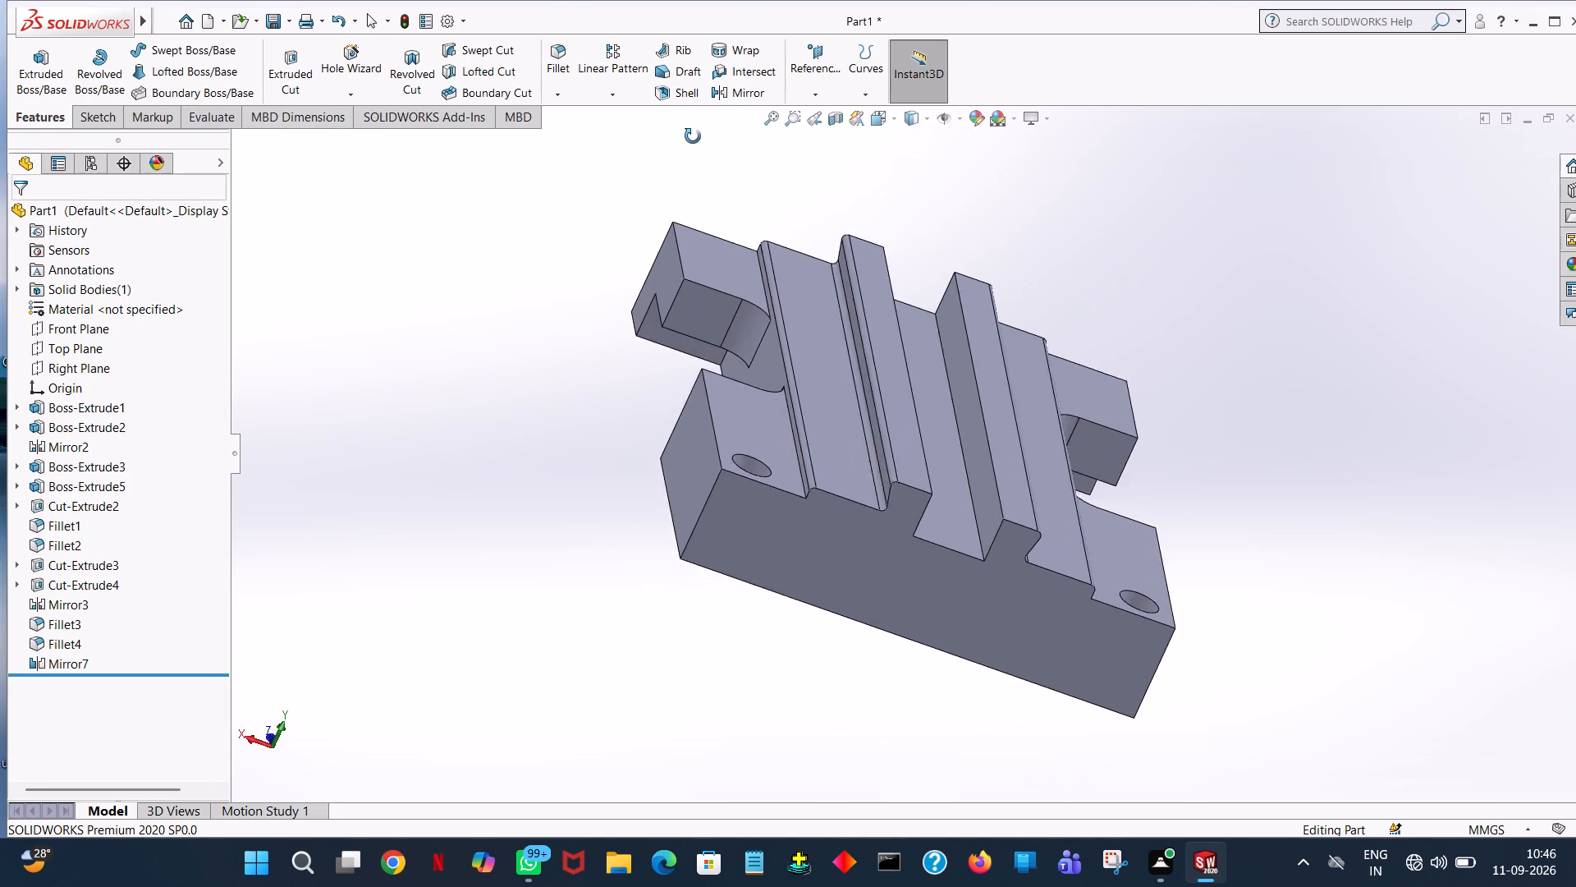
Sketch a 3.5 mm radius circle at the centre of the existing hole's floor on the −X side, for an extruded cut.
middle_click_drag(693, 136, 699, 133)
middle_click_drag(704, 137, 604, 324)
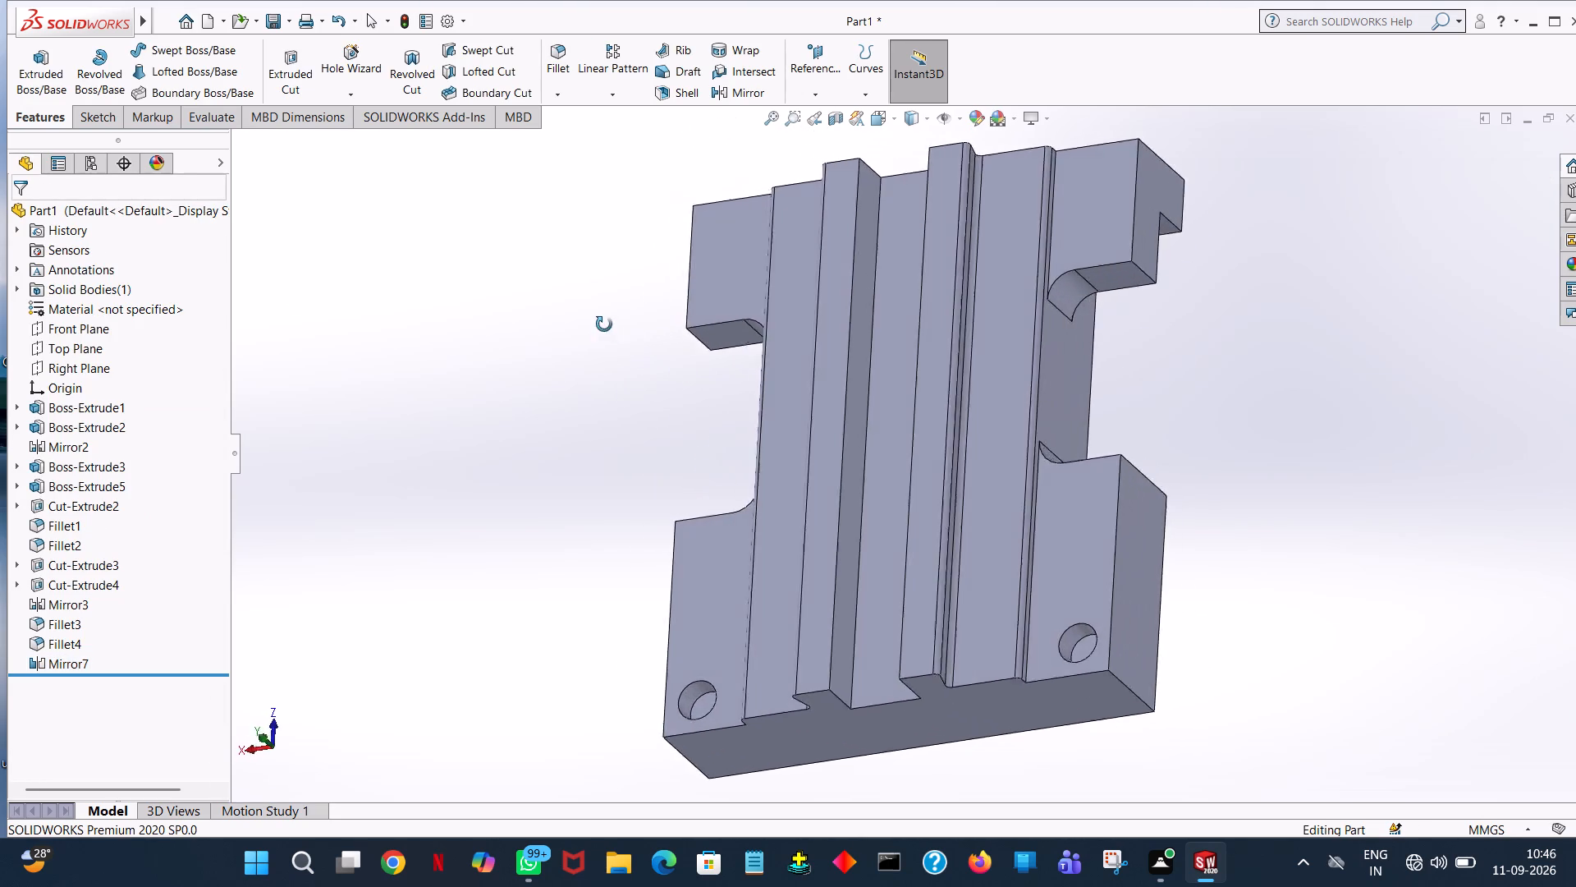
middle_click_drag(604, 324, 662, 315)
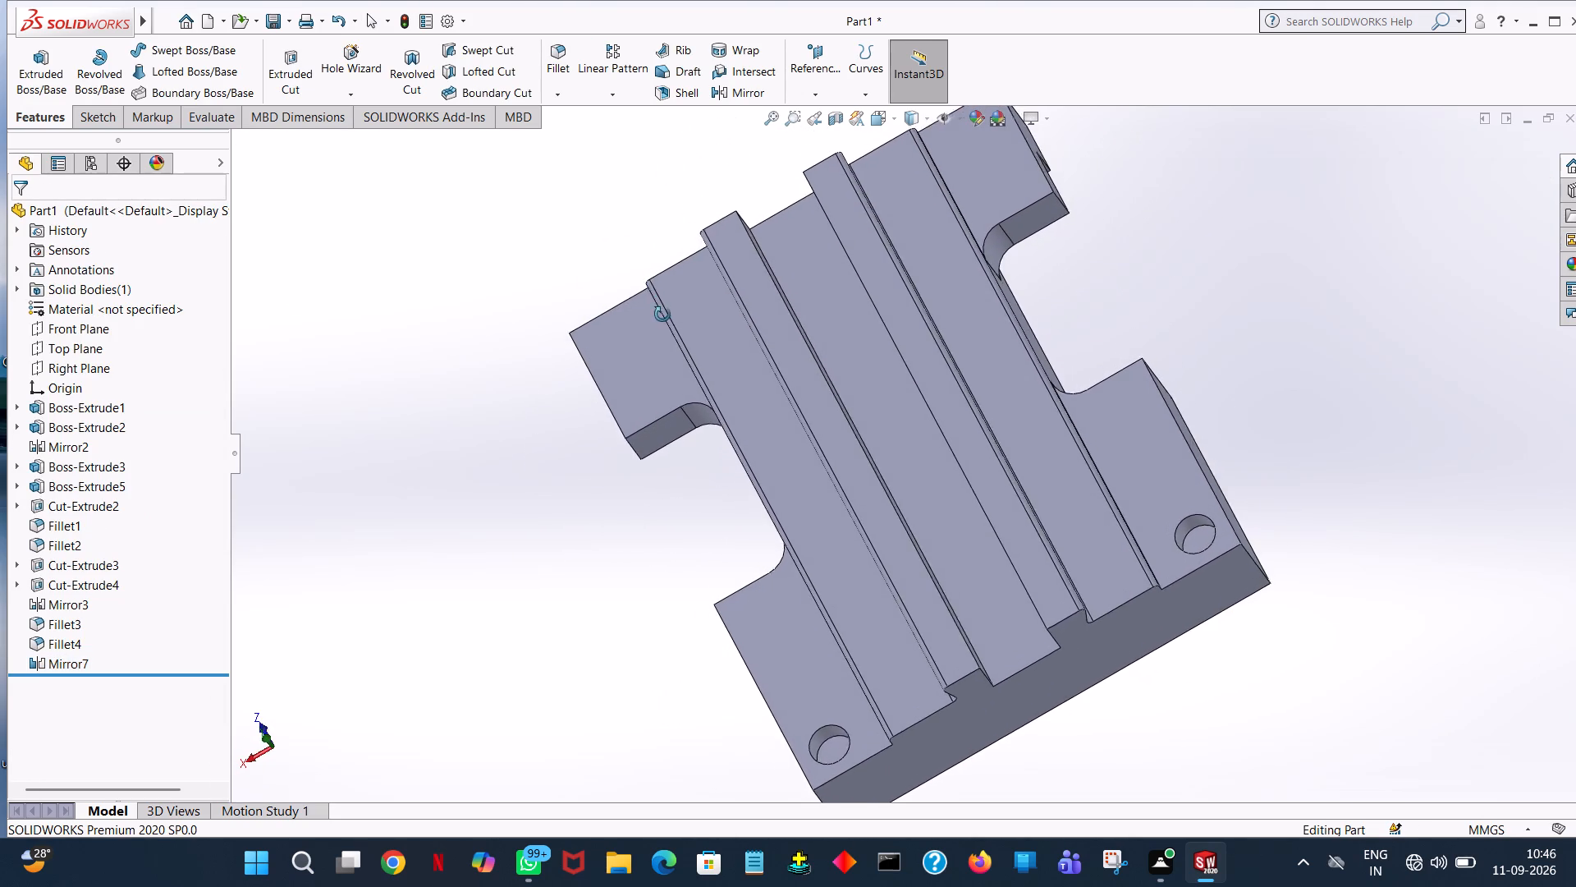
middle_click_drag(662, 315, 676, 331)
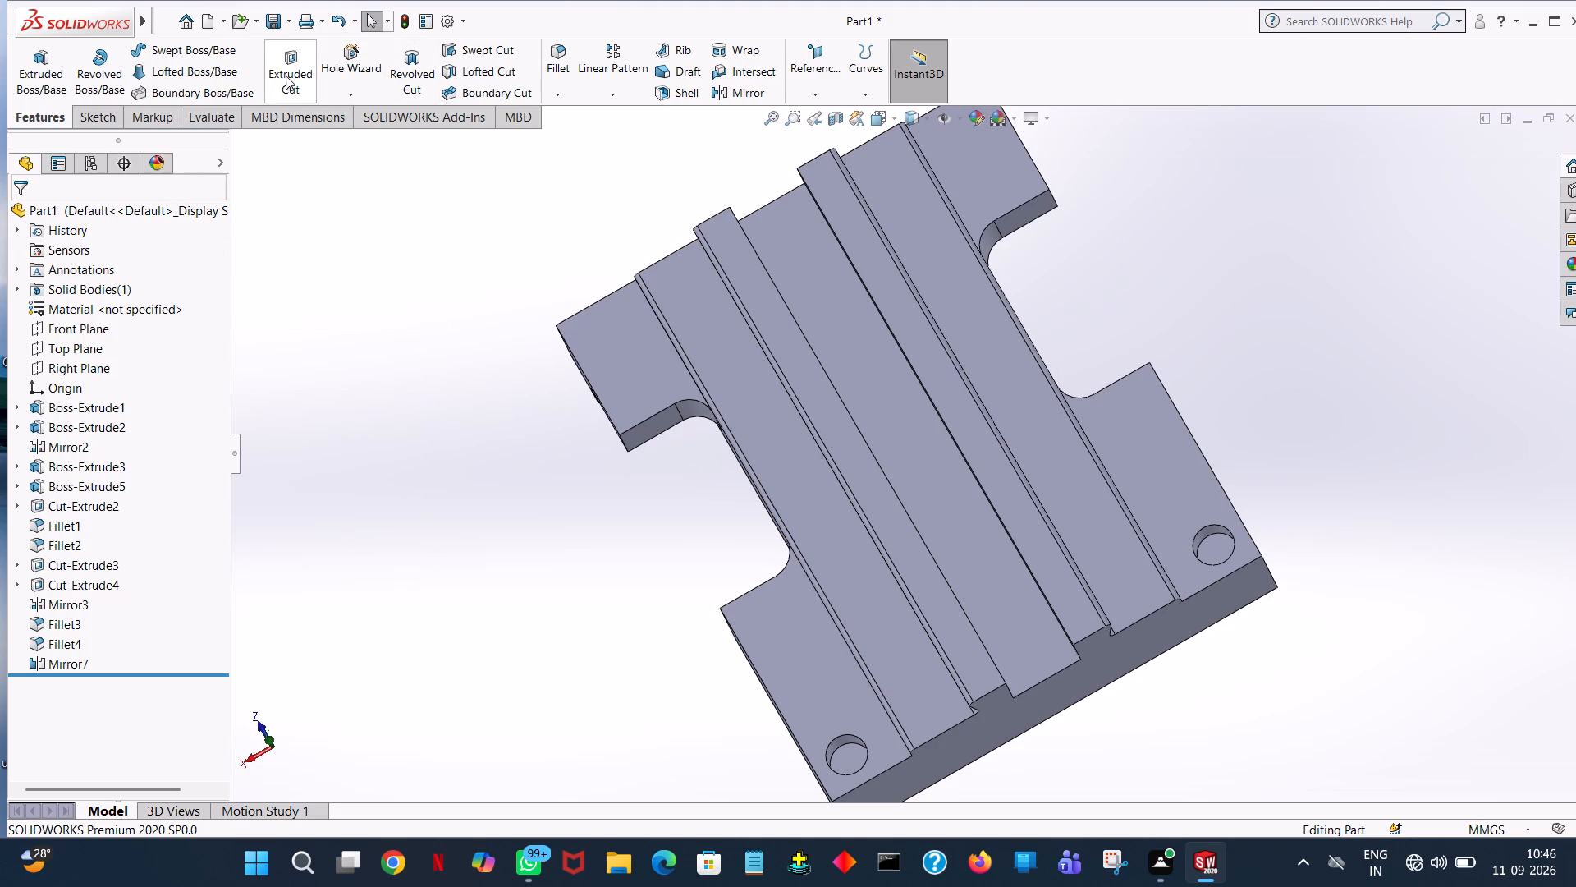
left_click(291, 76)
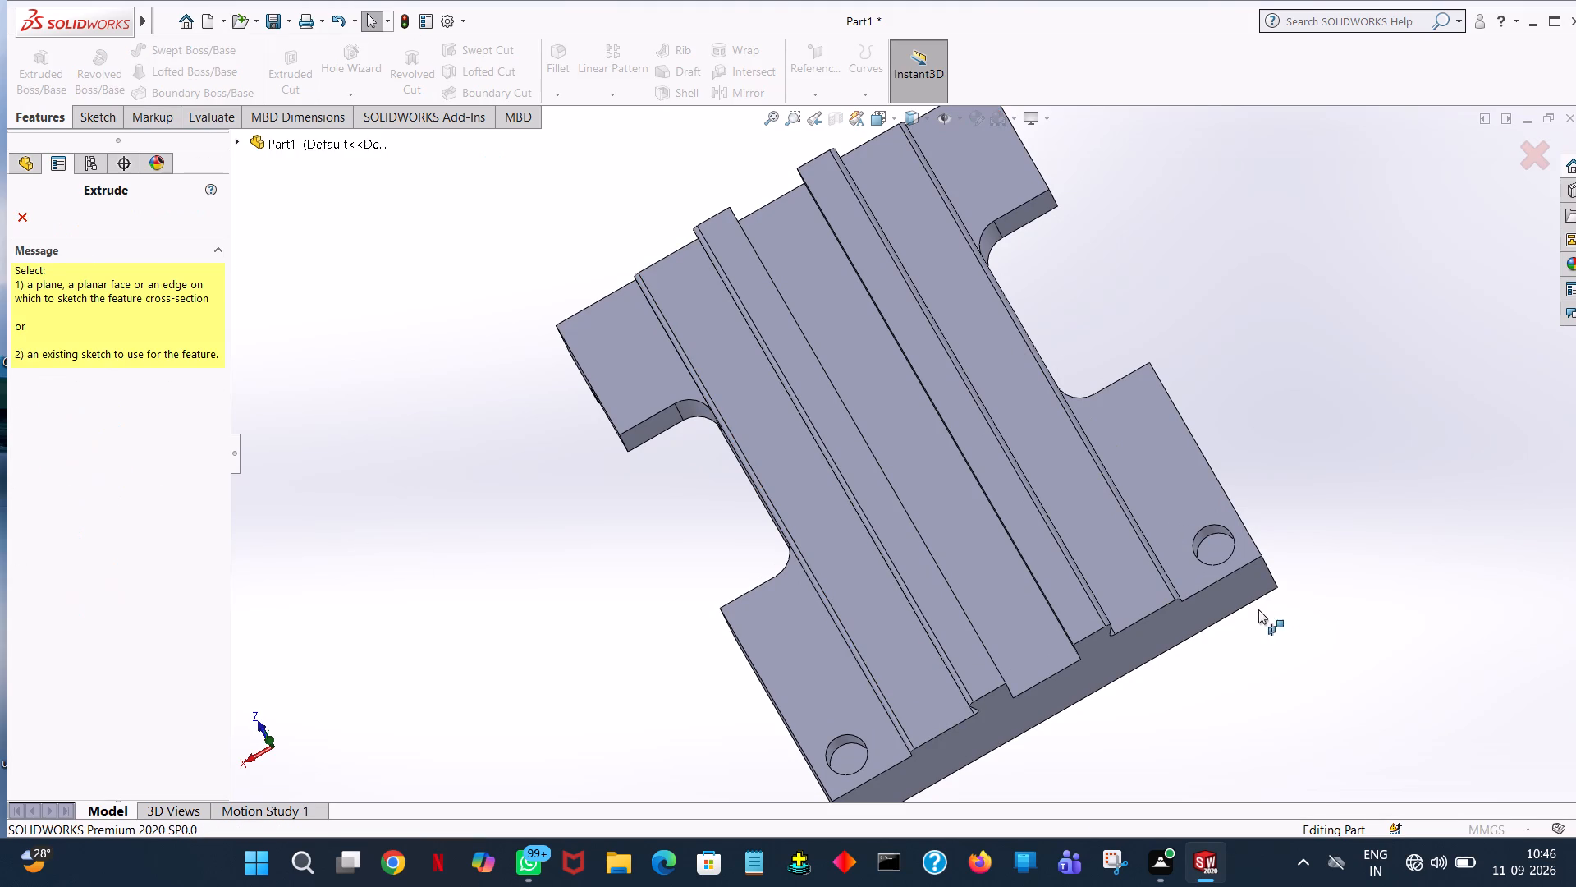
left_click(1213, 545)
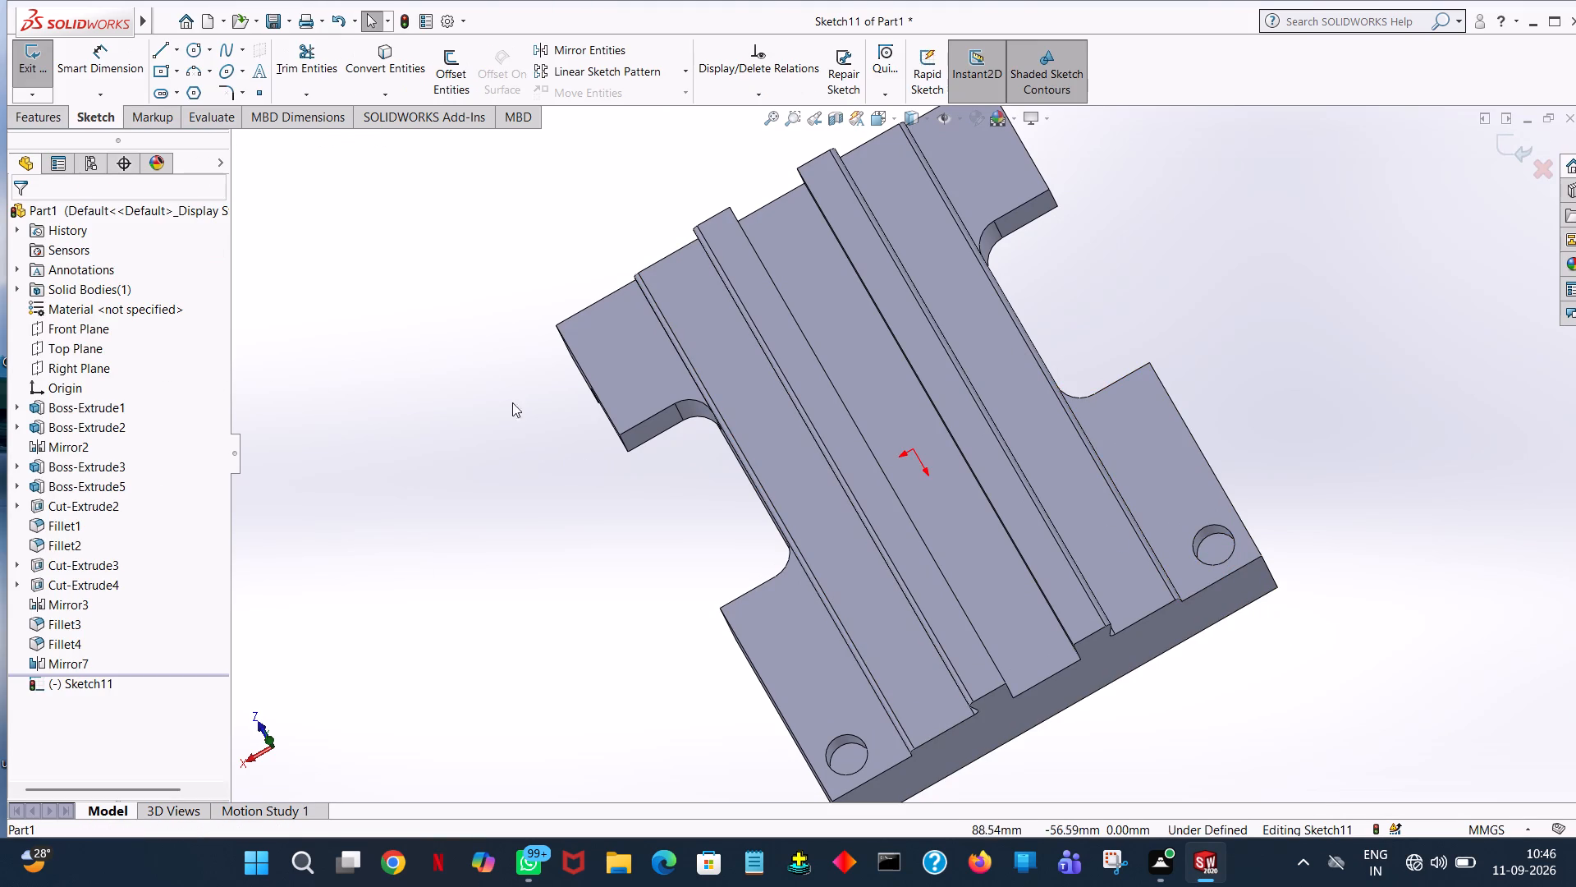
left_click(194, 52)
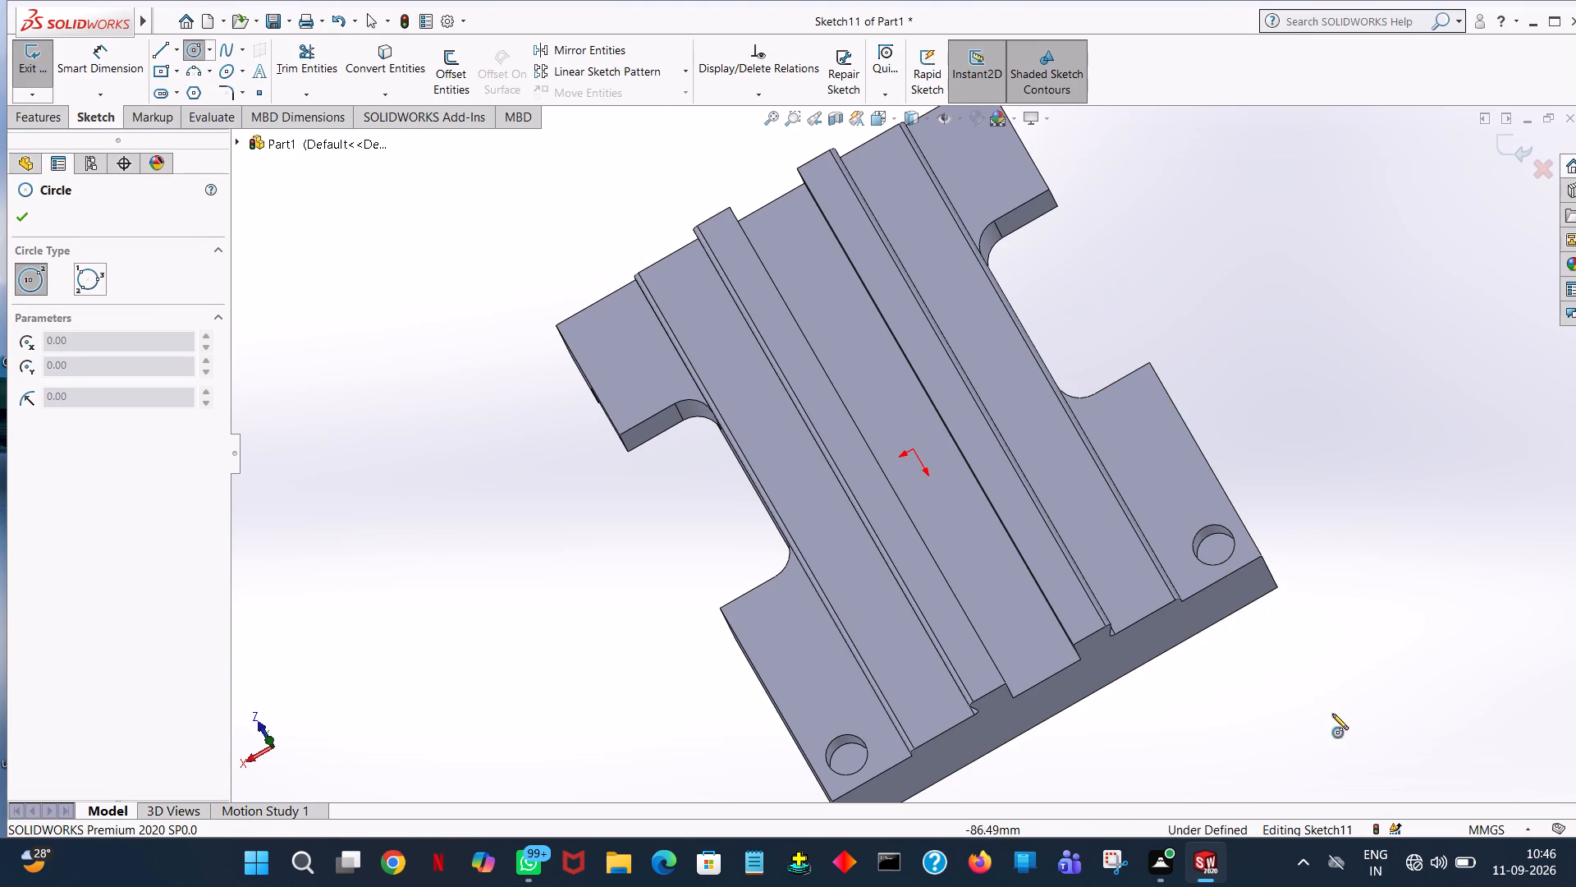
left_click(1216, 552)
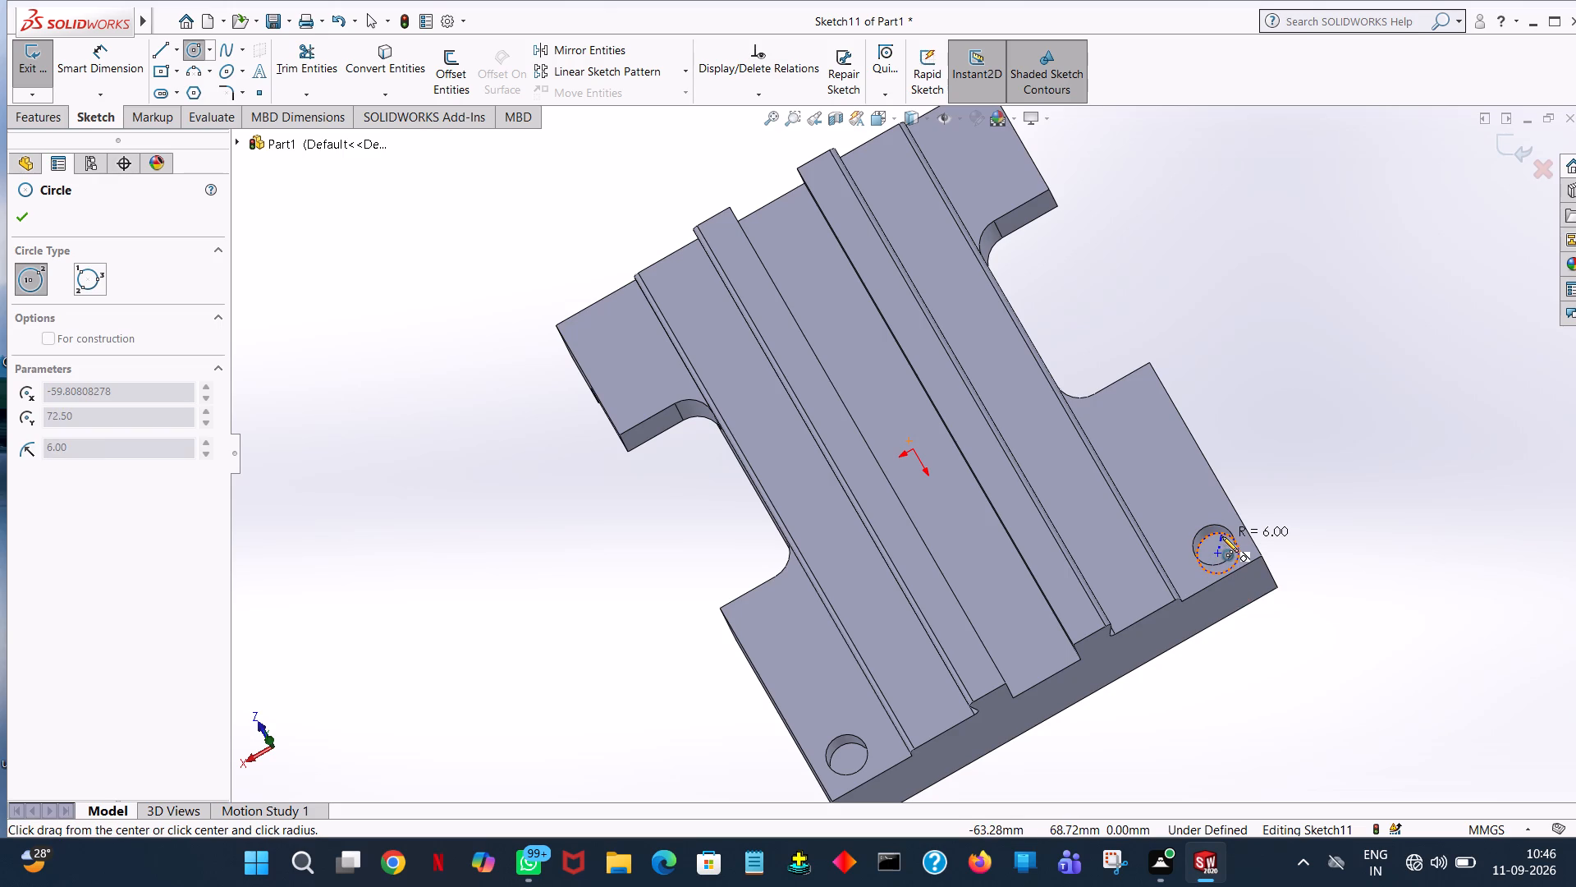
left_click(1222, 536)
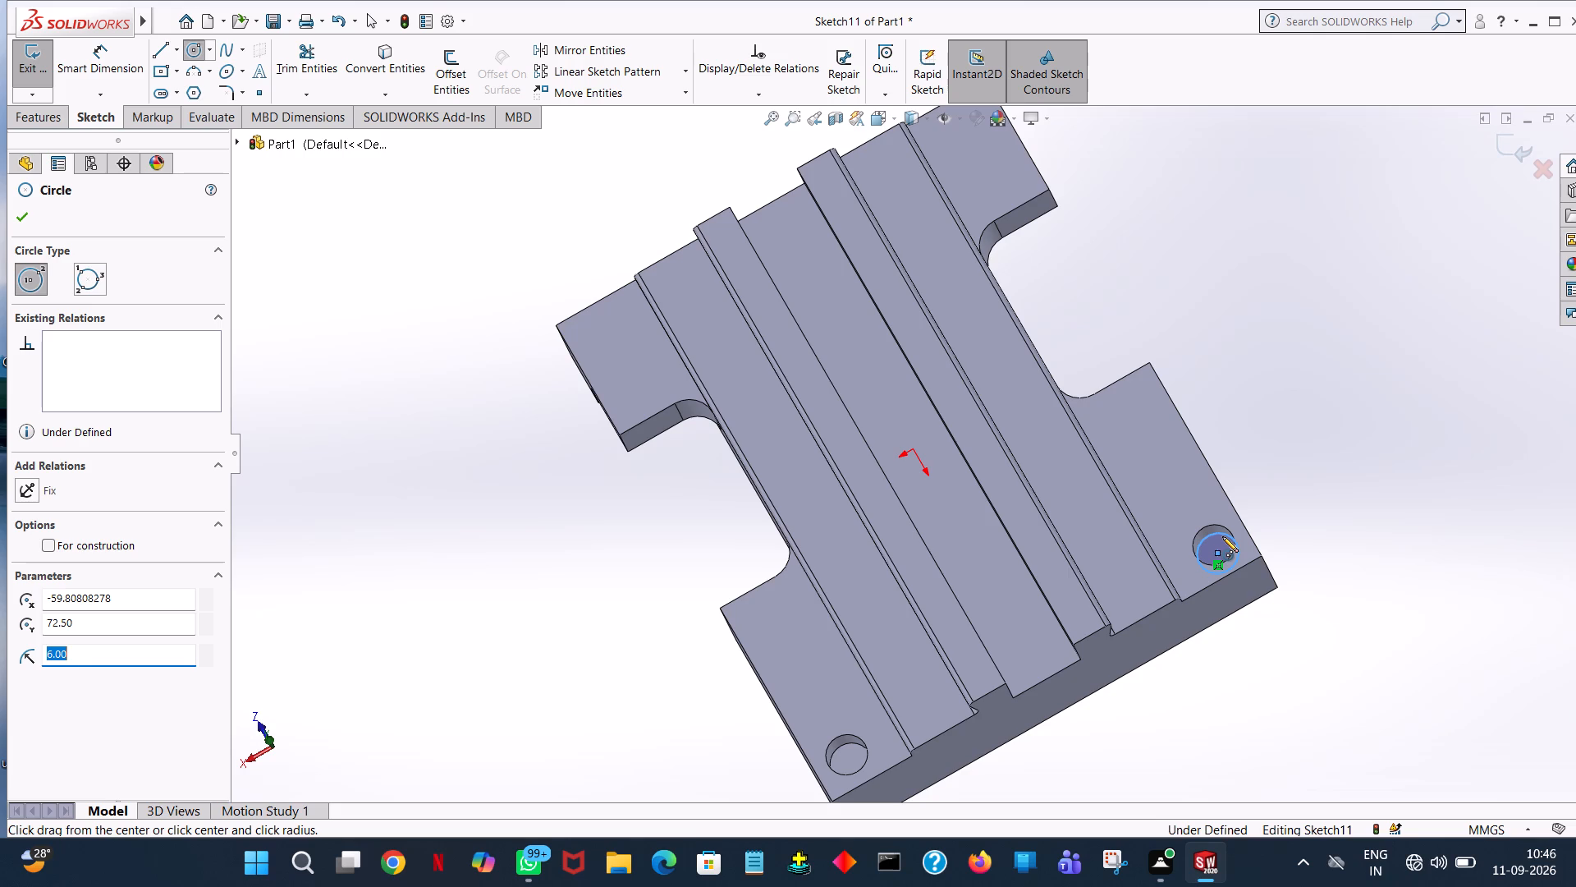
type("3.5")
key("Return")
middle_click_drag(1335, 489, 1366, 549)
right_click(1280, 344)
left_click(1302, 360)
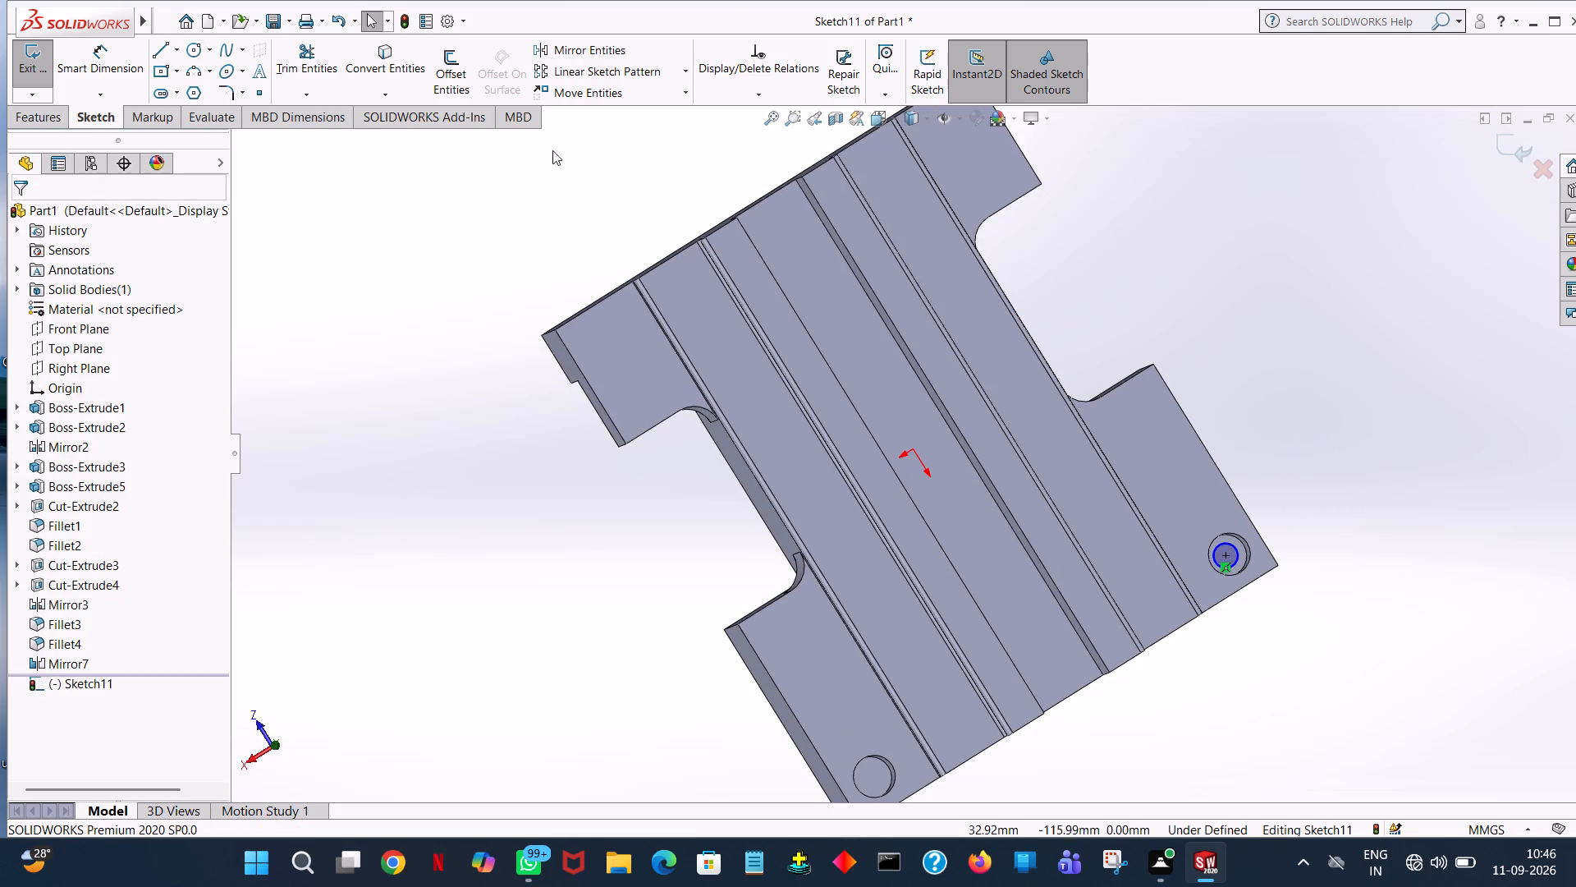
Cut-extrude the 3.5 mm radius circle down through the block to a blind depth of 96 mm.
left_click(53, 123)
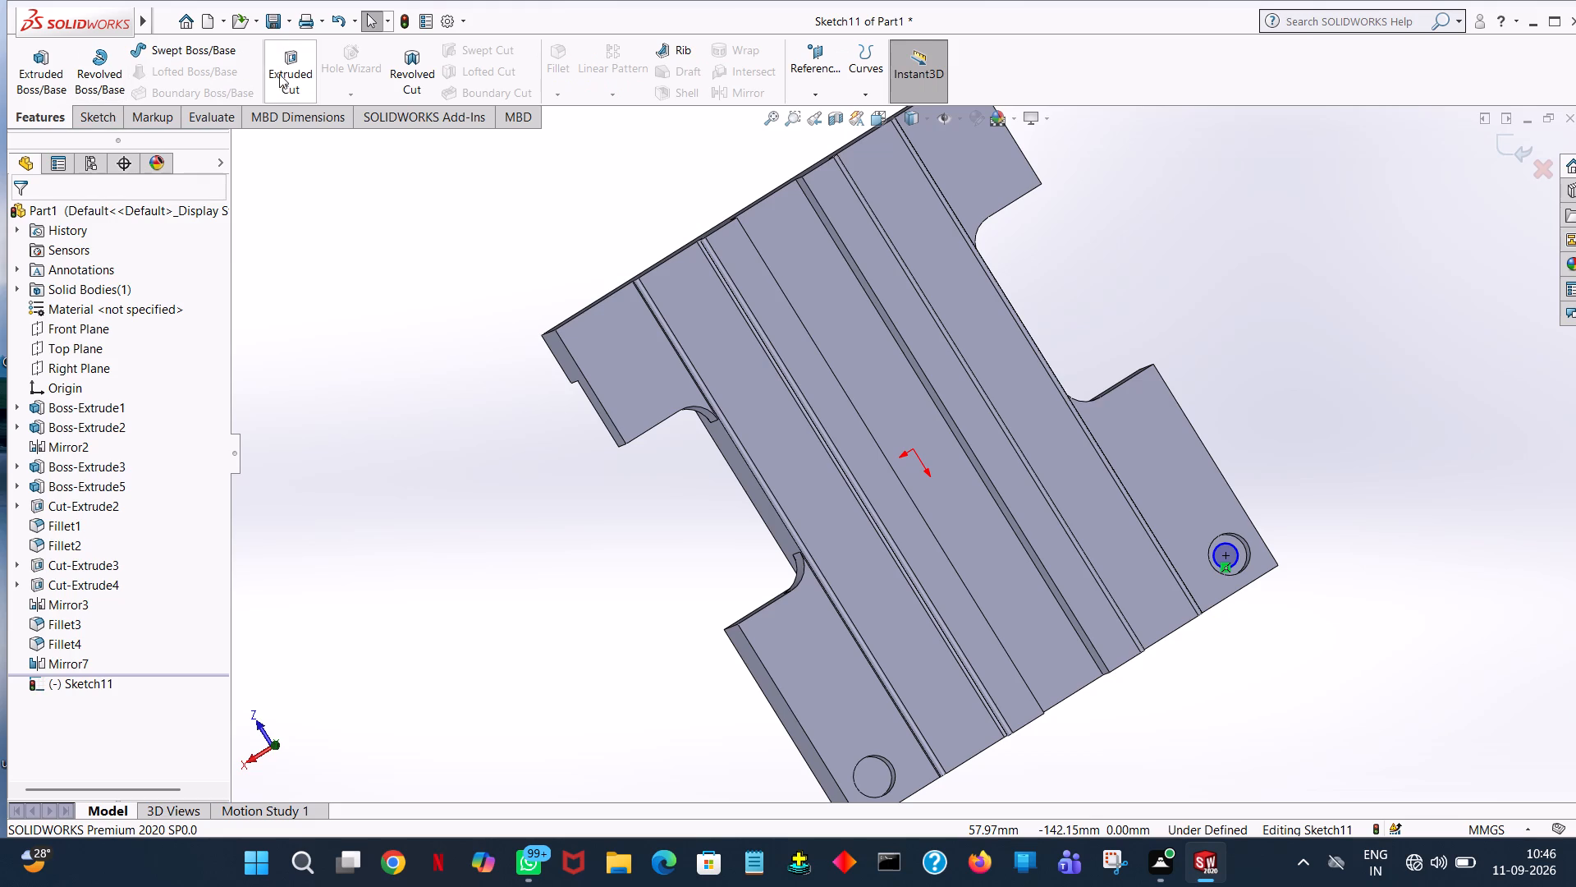
left_click(279, 75)
middle_click_drag(1575, 379, 1374, 417)
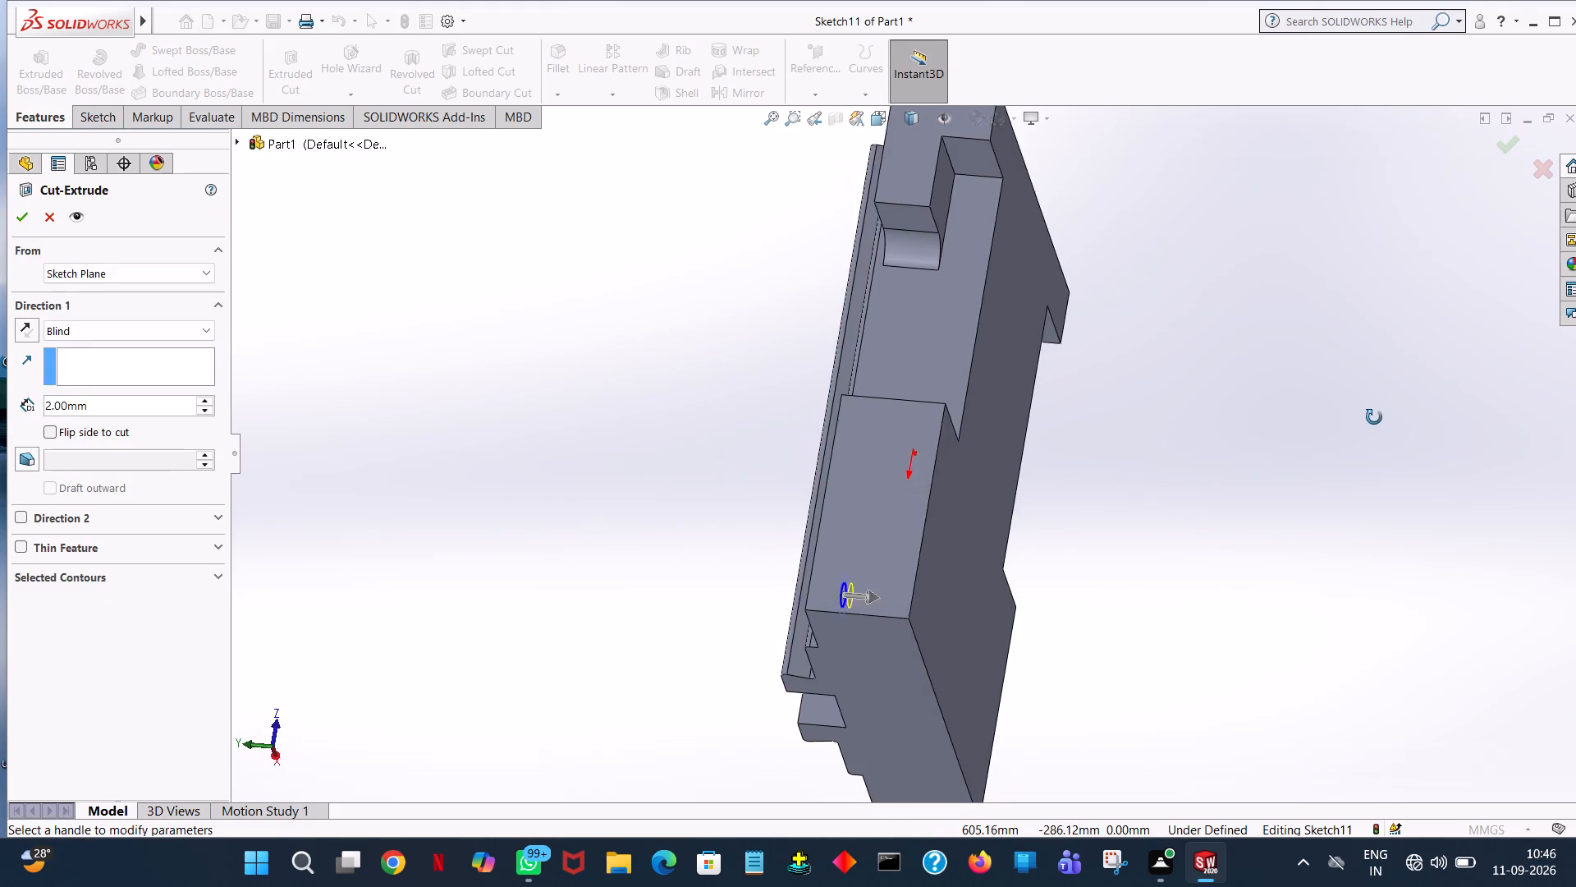
middle_click_drag(1374, 417, 1382, 420)
left_click_drag(894, 592, 1203, 616)
left_click(13, 211)
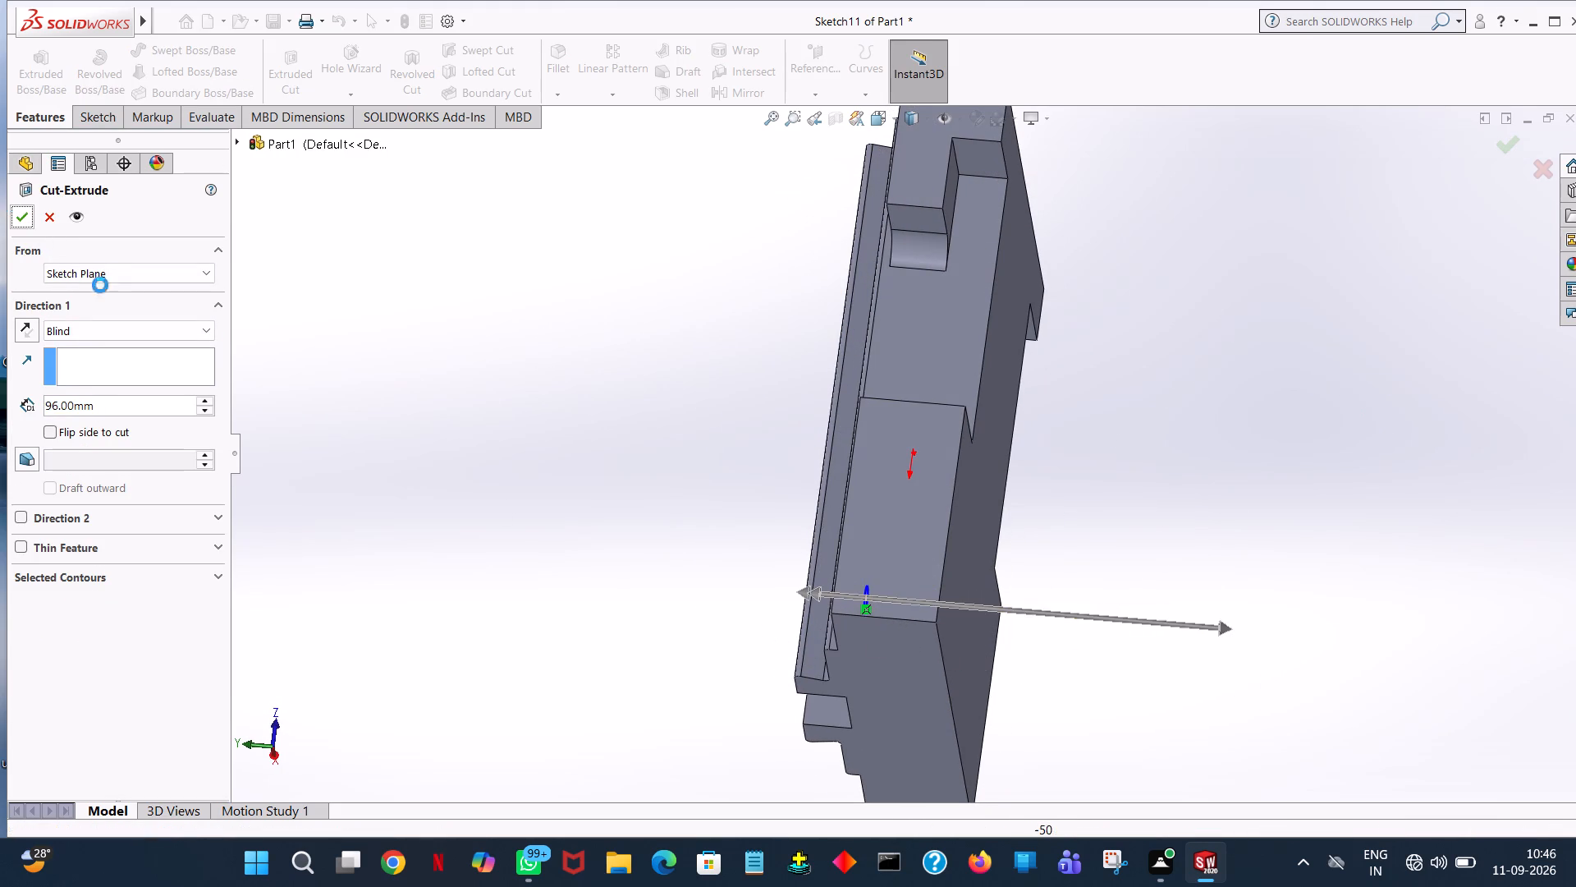
left_click(495, 393)
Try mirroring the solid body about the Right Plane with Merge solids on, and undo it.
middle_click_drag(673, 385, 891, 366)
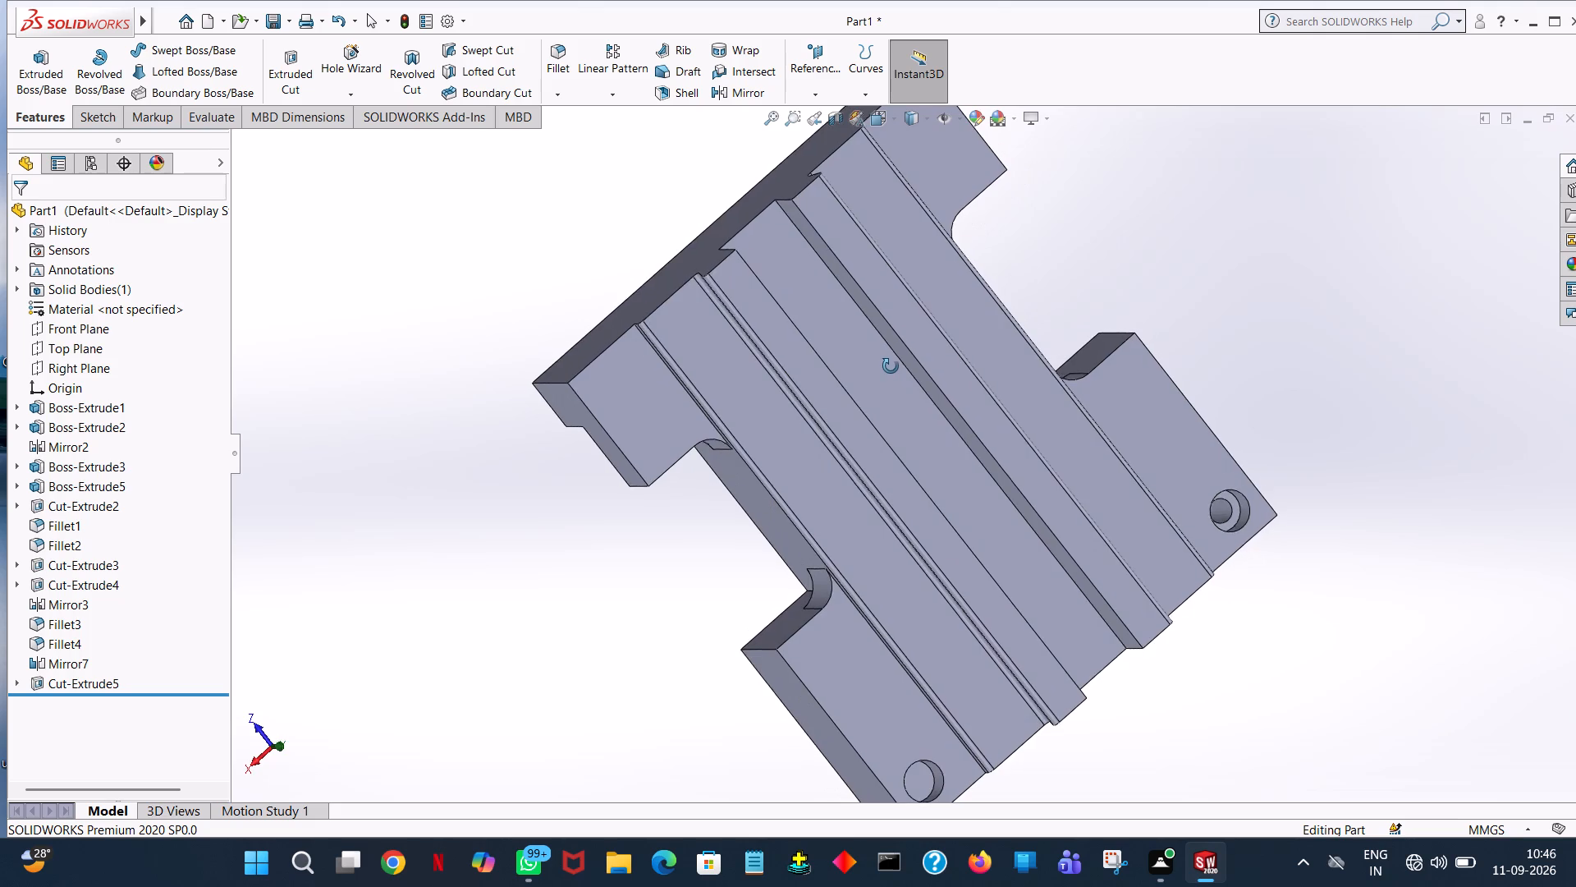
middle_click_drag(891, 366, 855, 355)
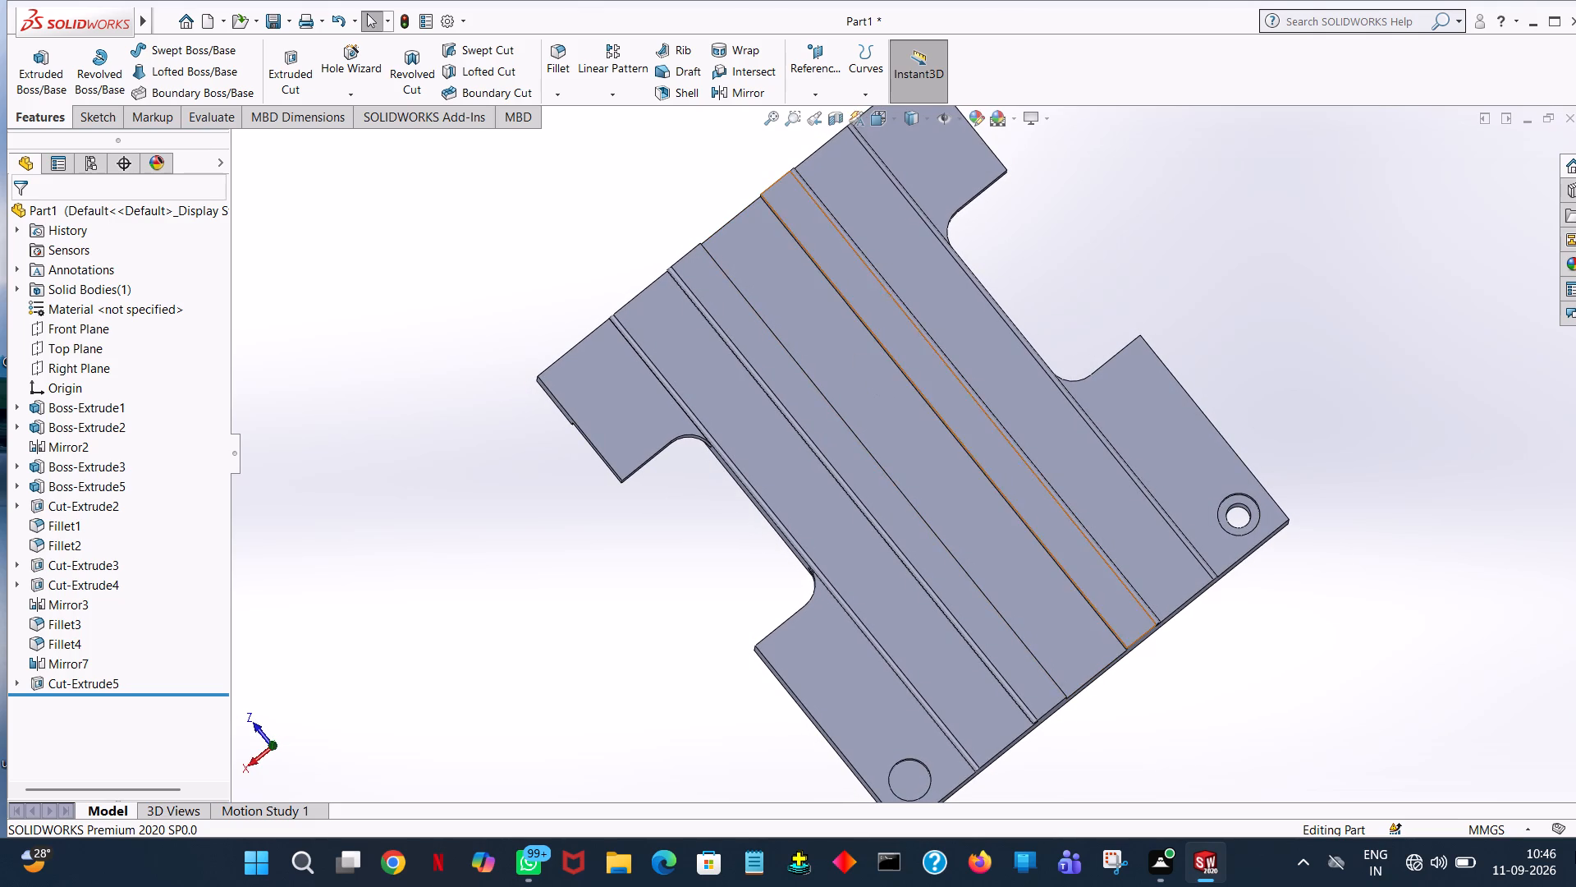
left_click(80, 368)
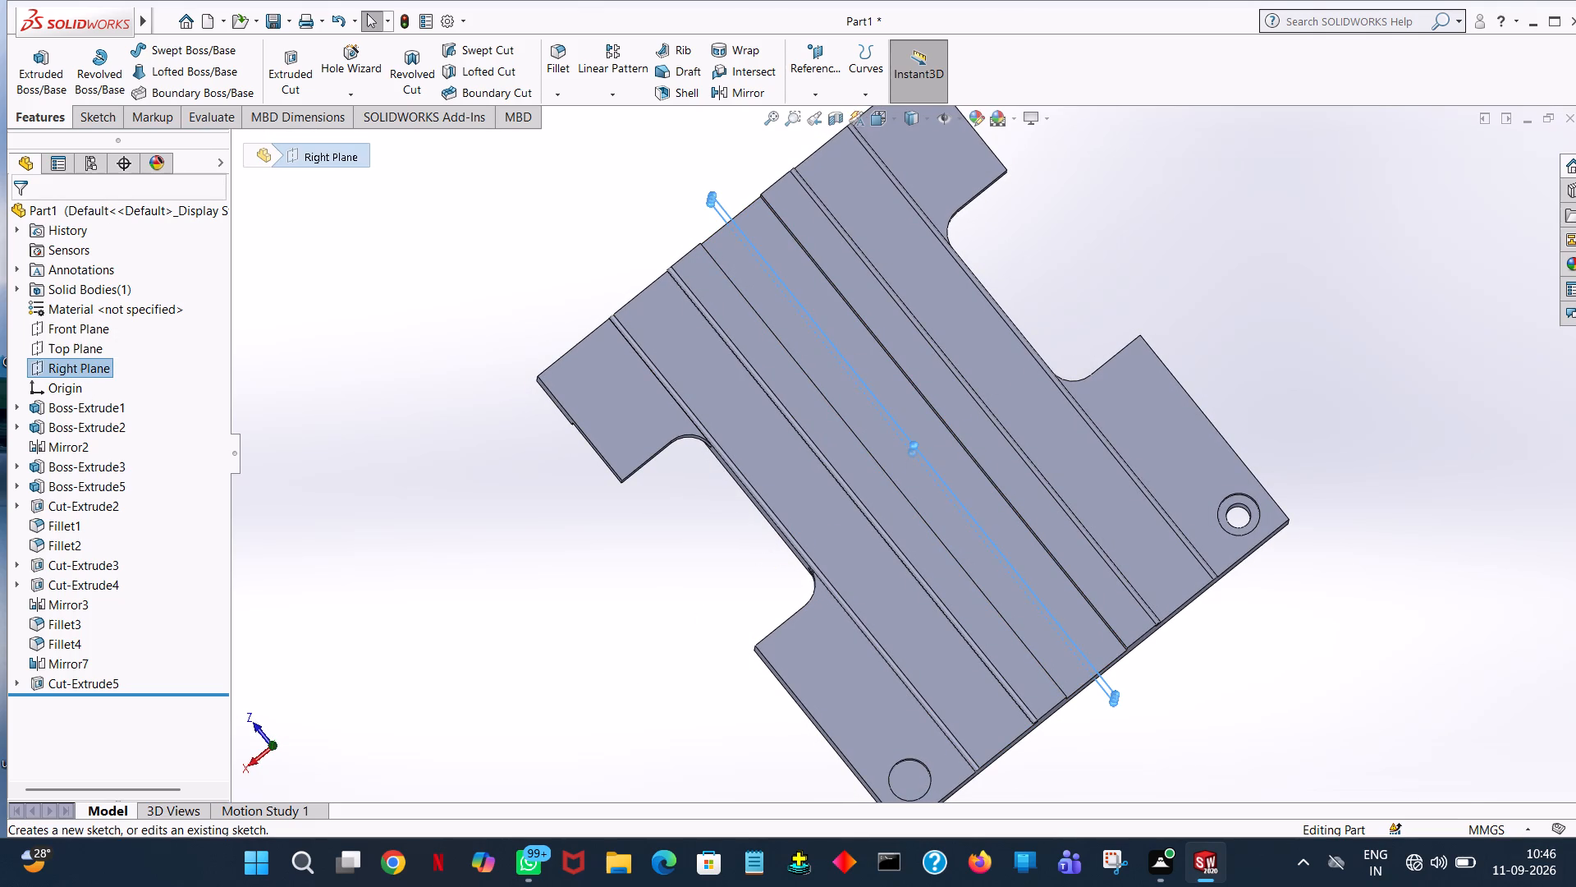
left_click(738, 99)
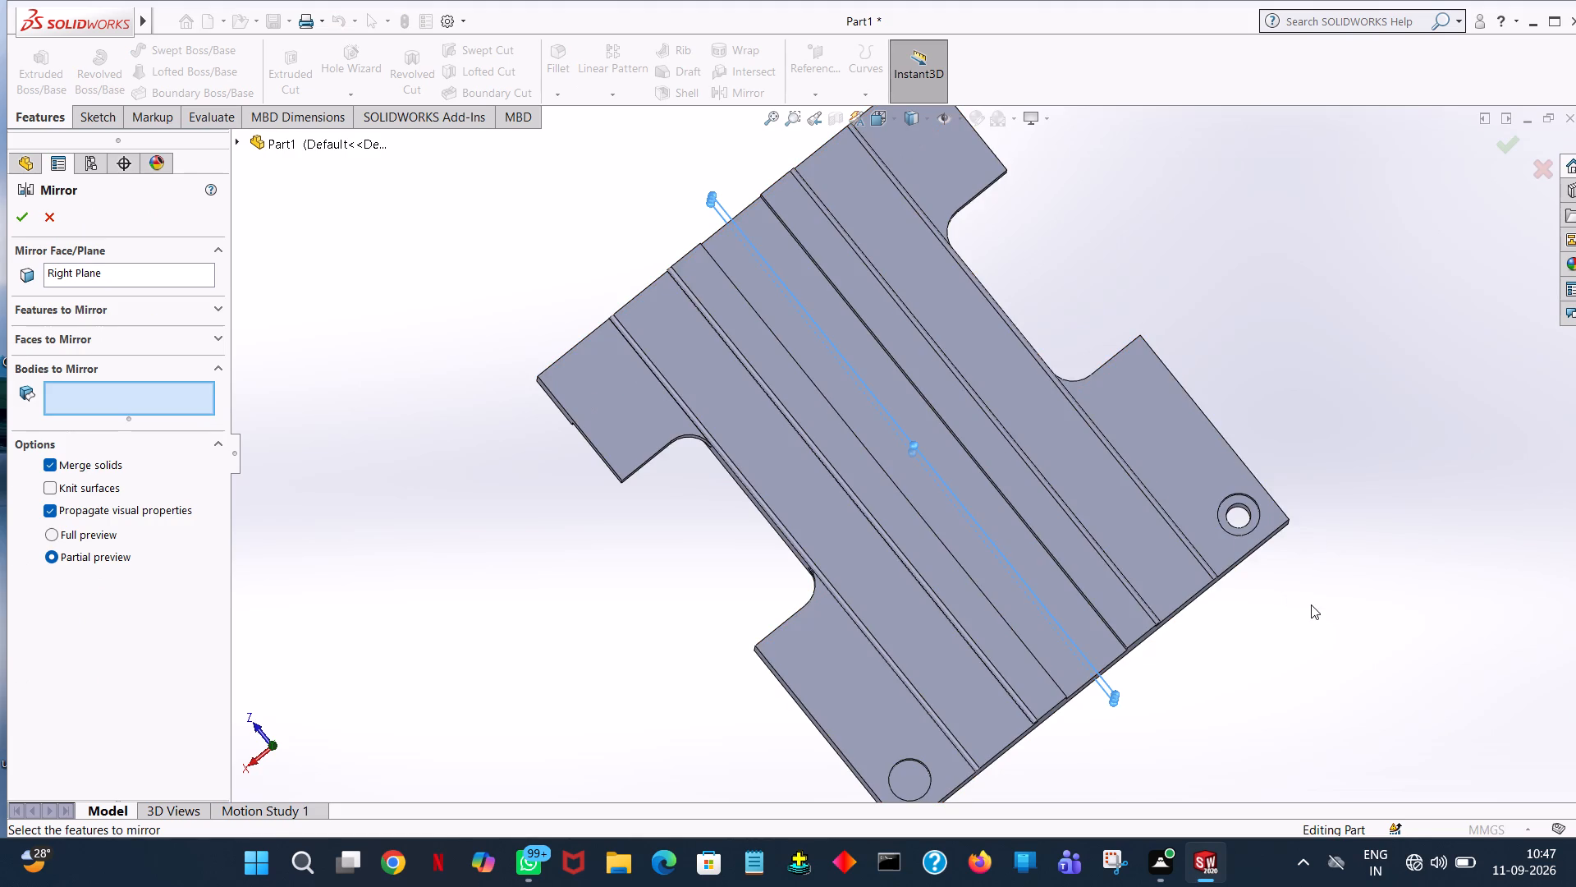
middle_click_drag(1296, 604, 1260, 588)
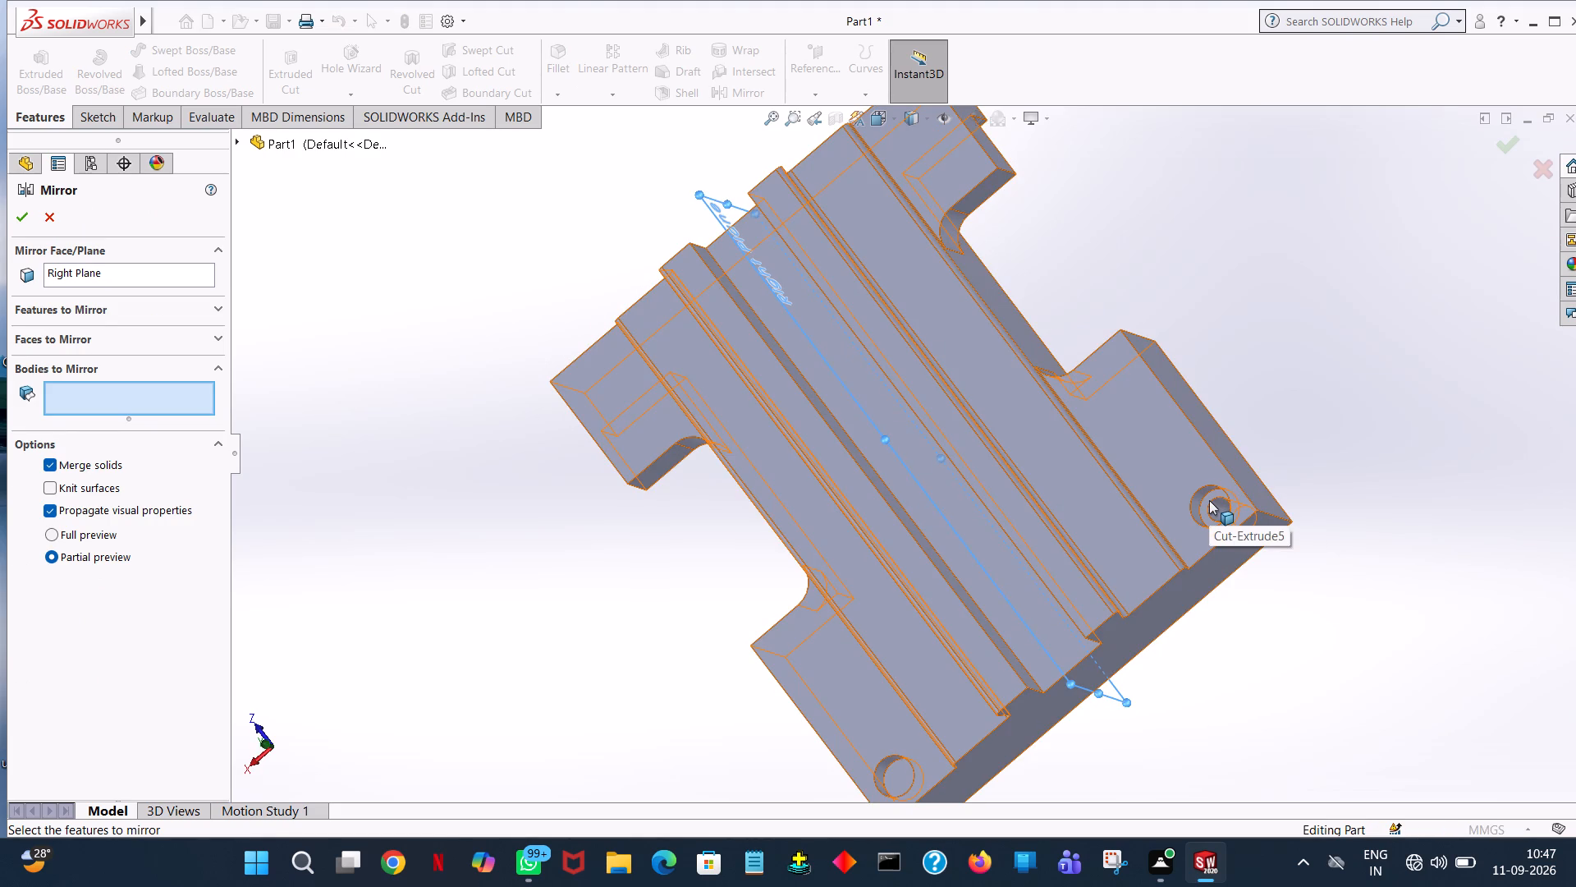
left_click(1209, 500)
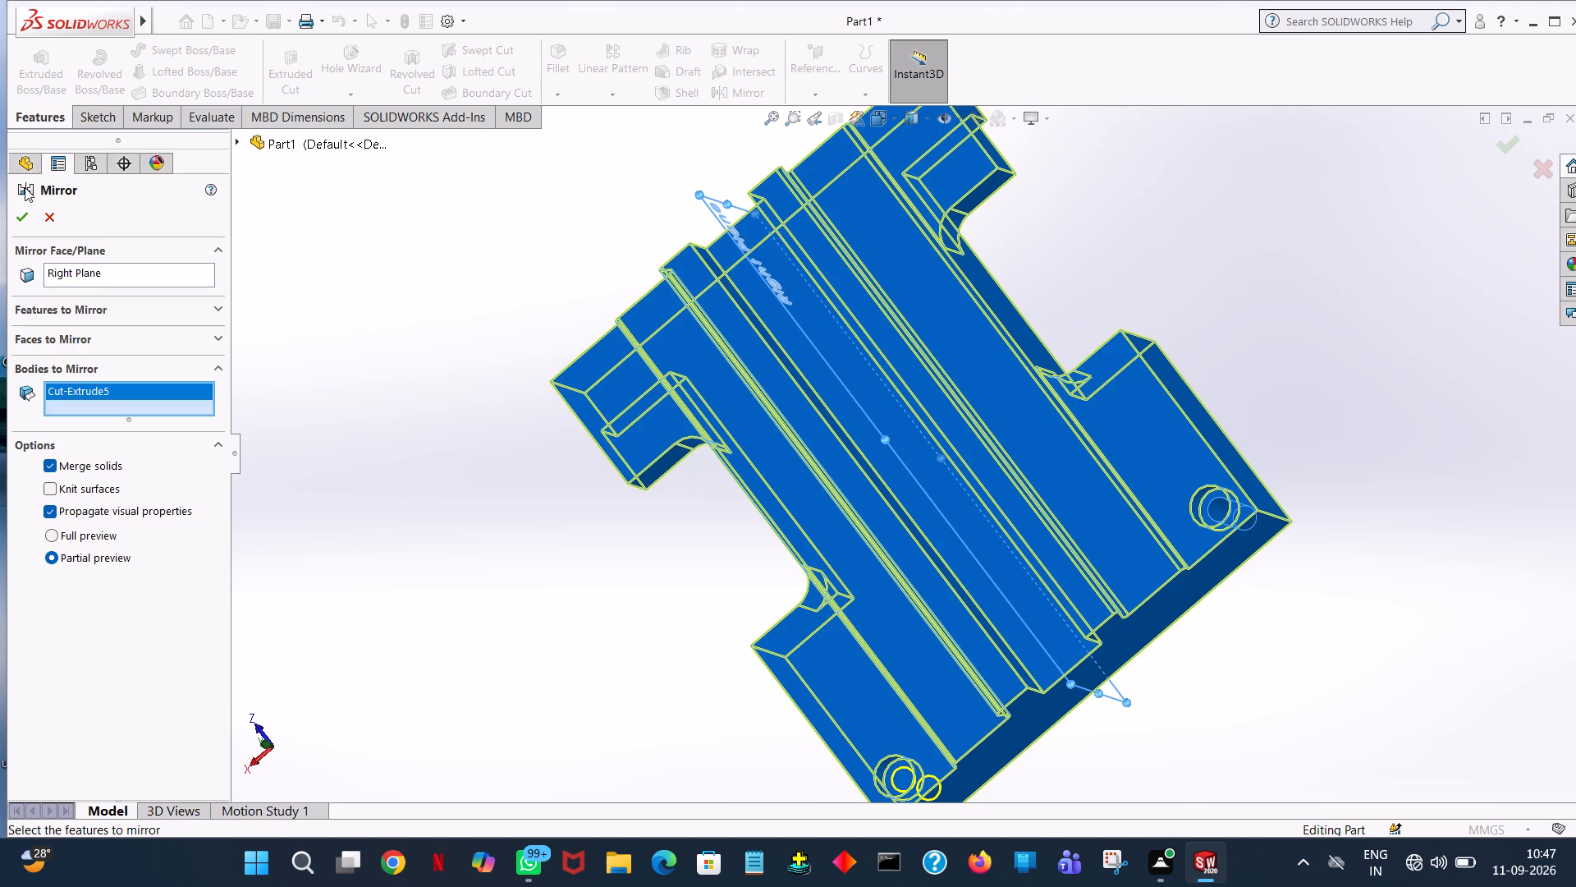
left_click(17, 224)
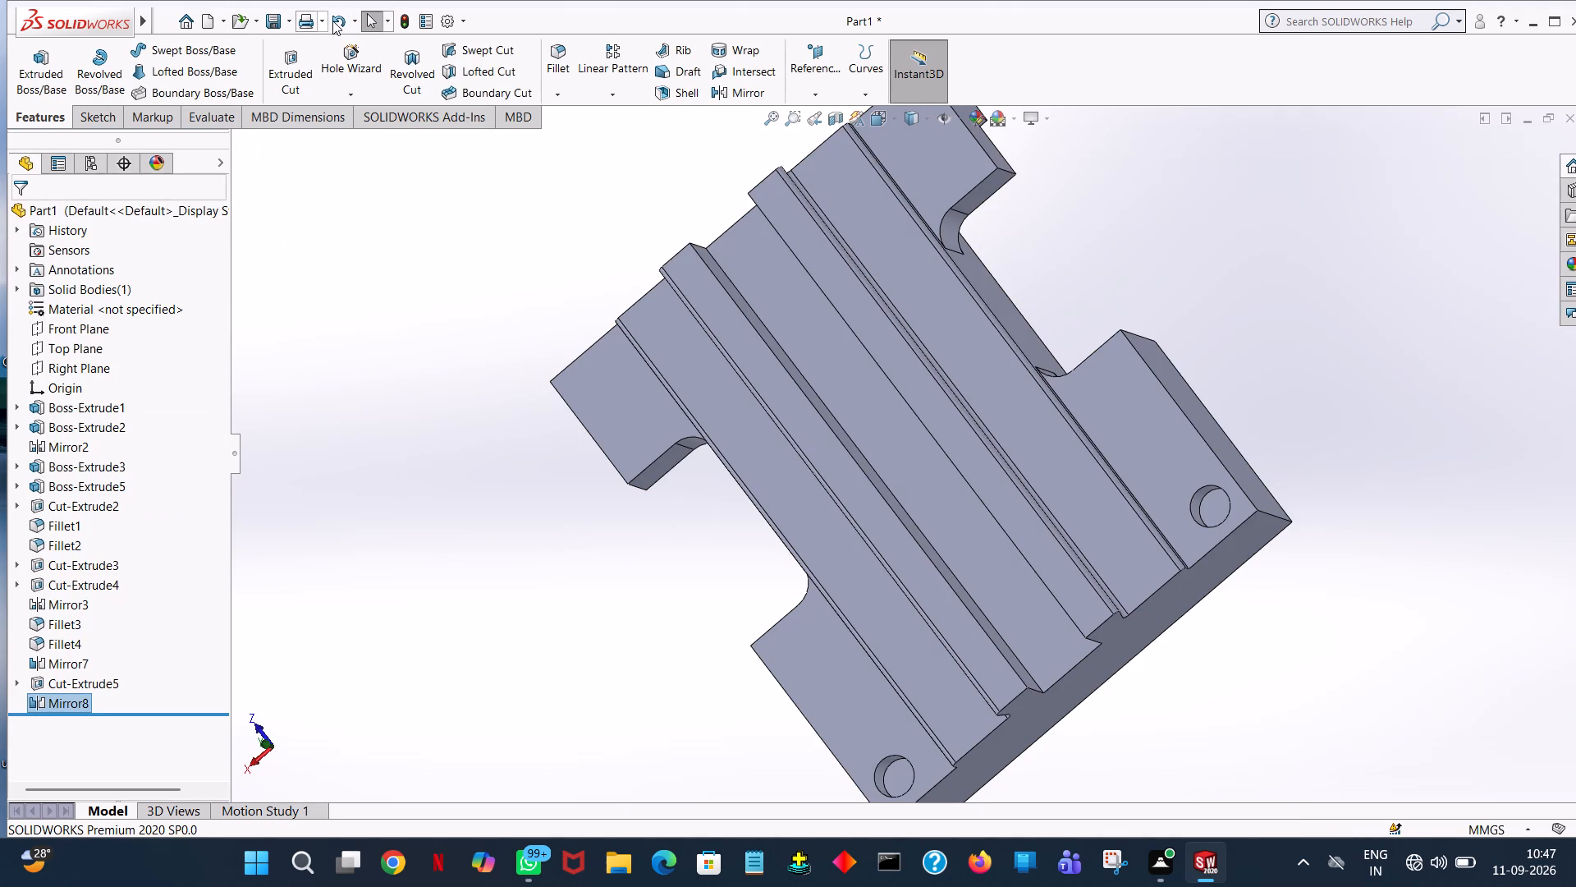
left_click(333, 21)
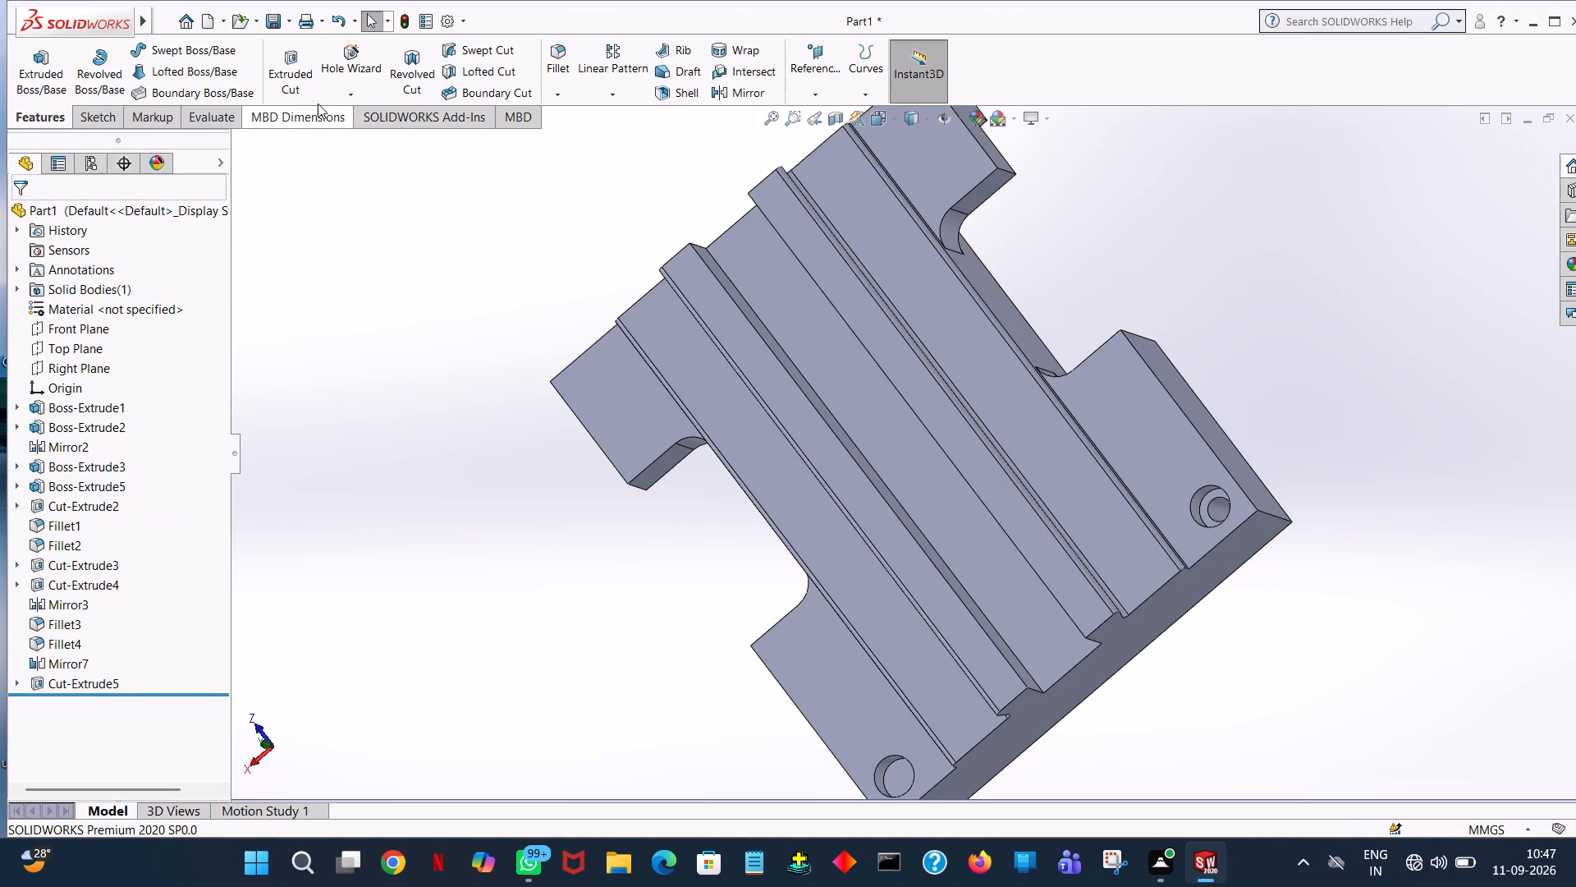
Sketch a 3.53 mm radius circle at the centre of the matching hole on the +X side, for an extruded cut.
left_click(283, 71)
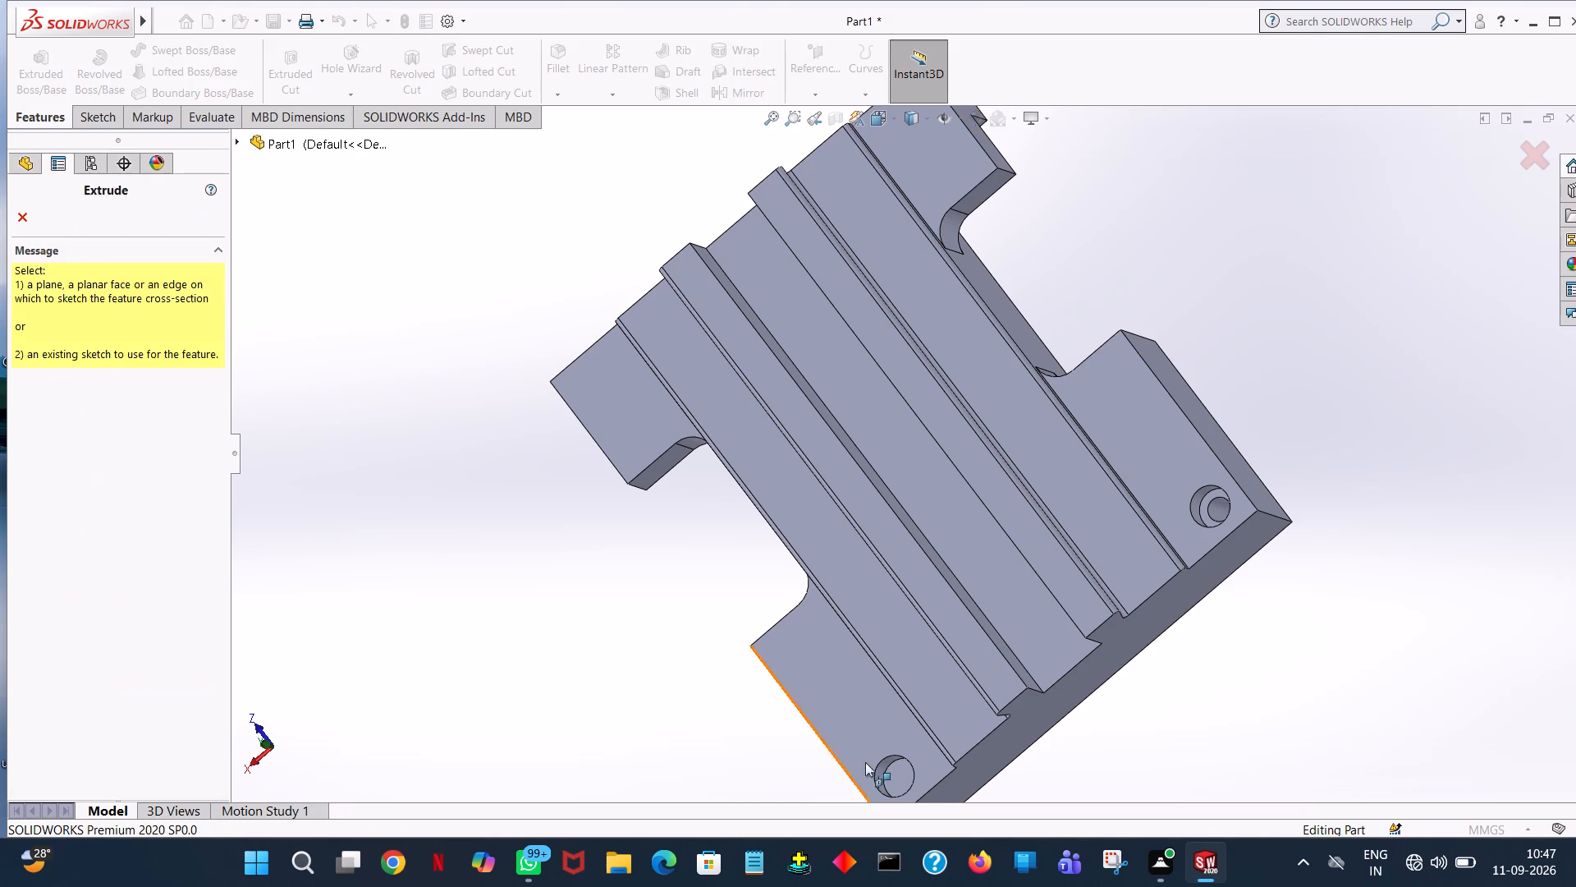
left_click(886, 763)
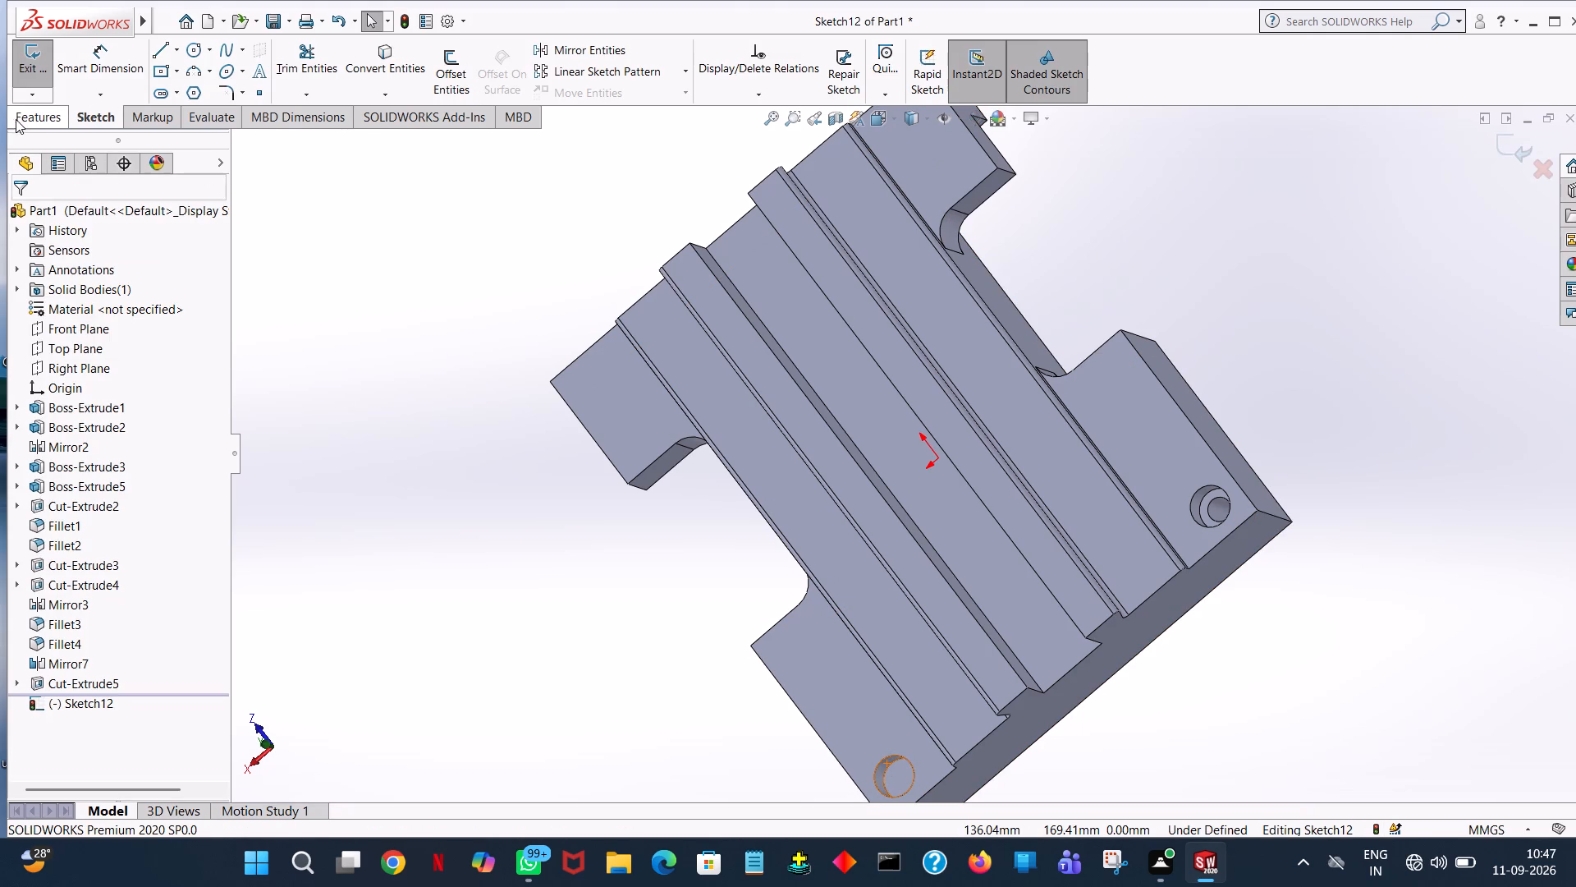
left_click(18, 117)
left_click(88, 120)
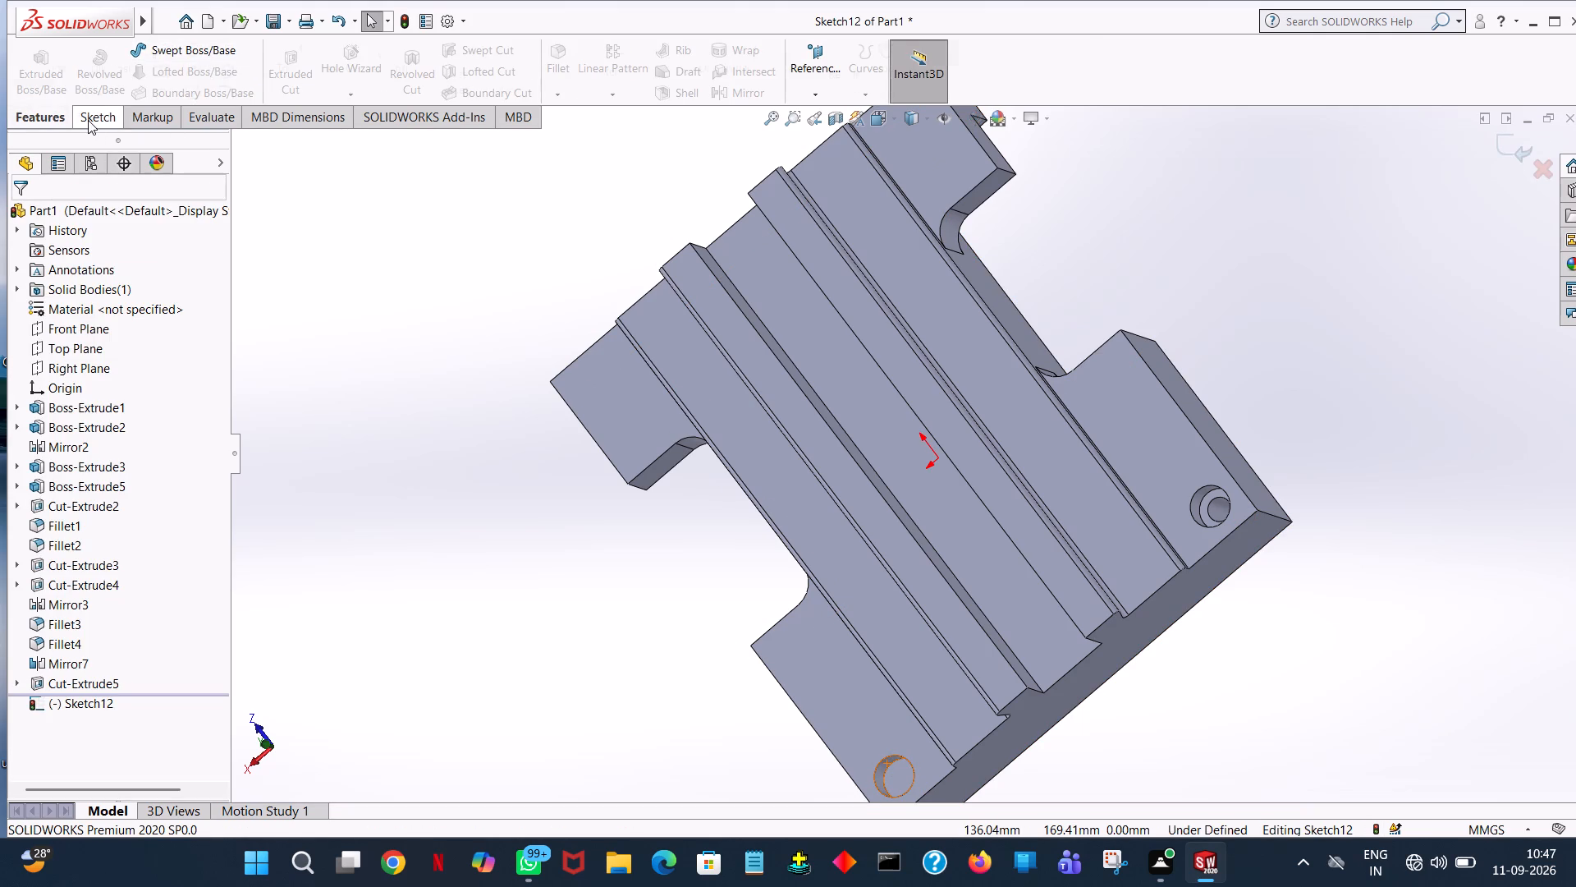
left_click(192, 51)
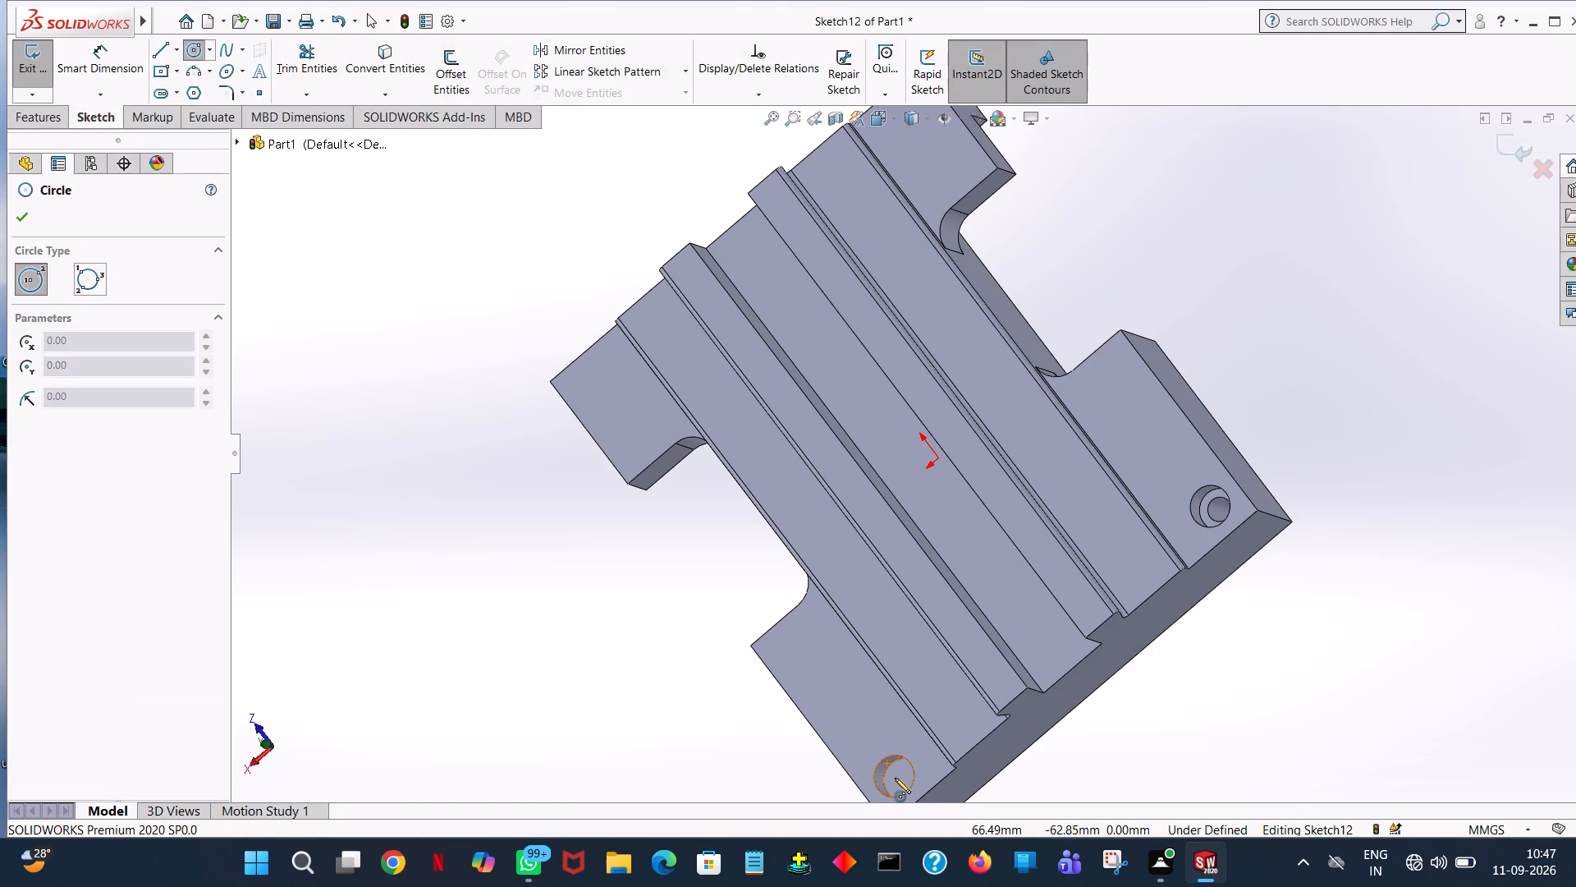
middle_click_drag(1175, 833, 1205, 658)
middle_click_drag(1205, 662, 1217, 642)
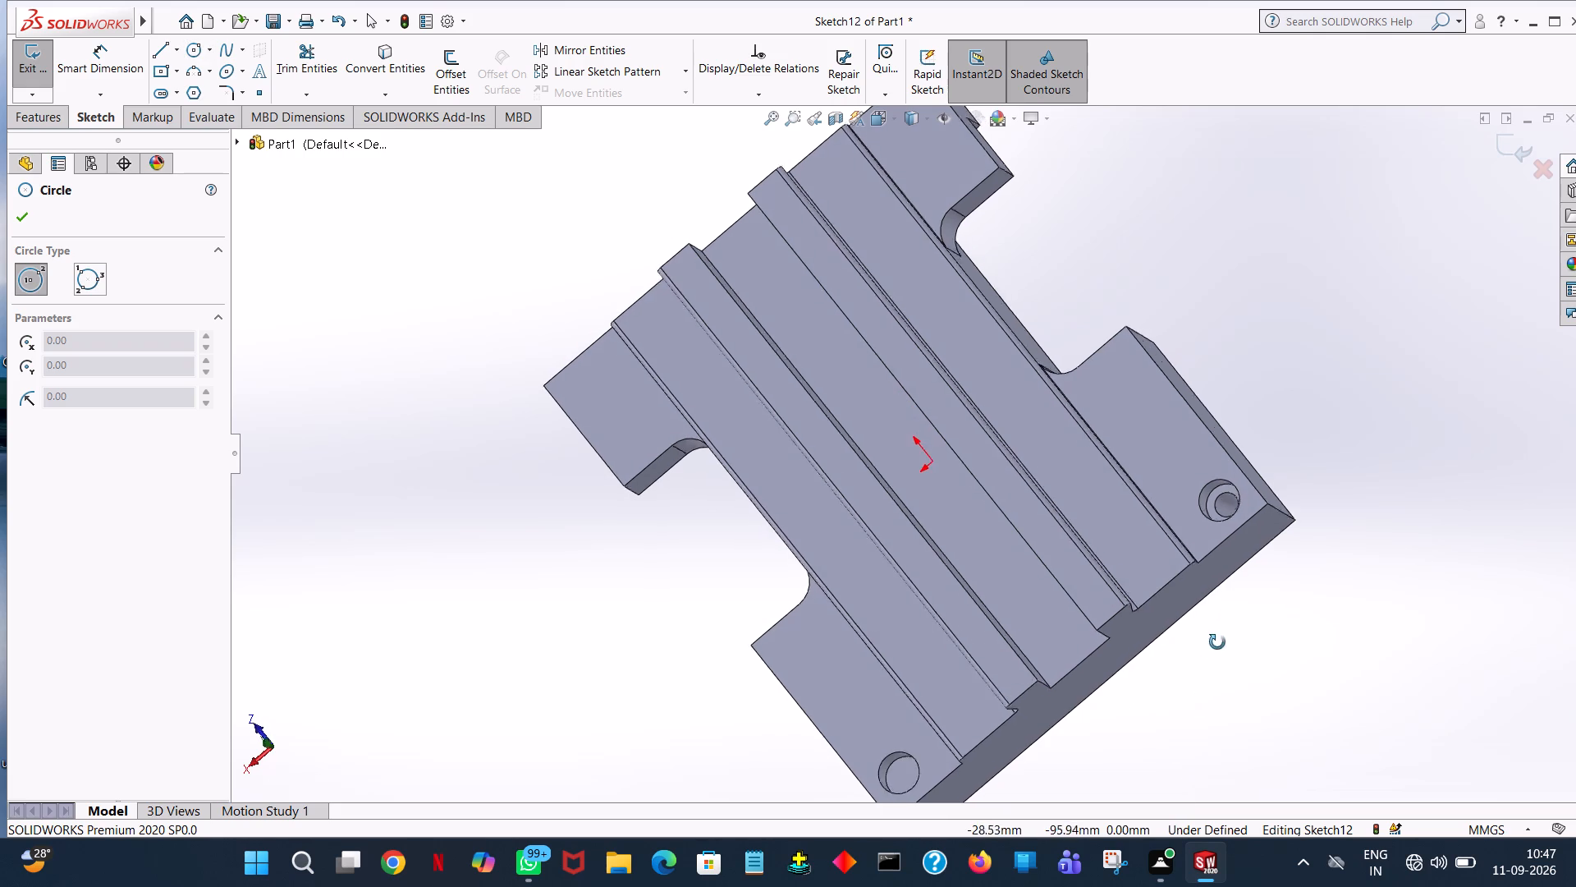
middle_click_drag(1217, 642, 1245, 600)
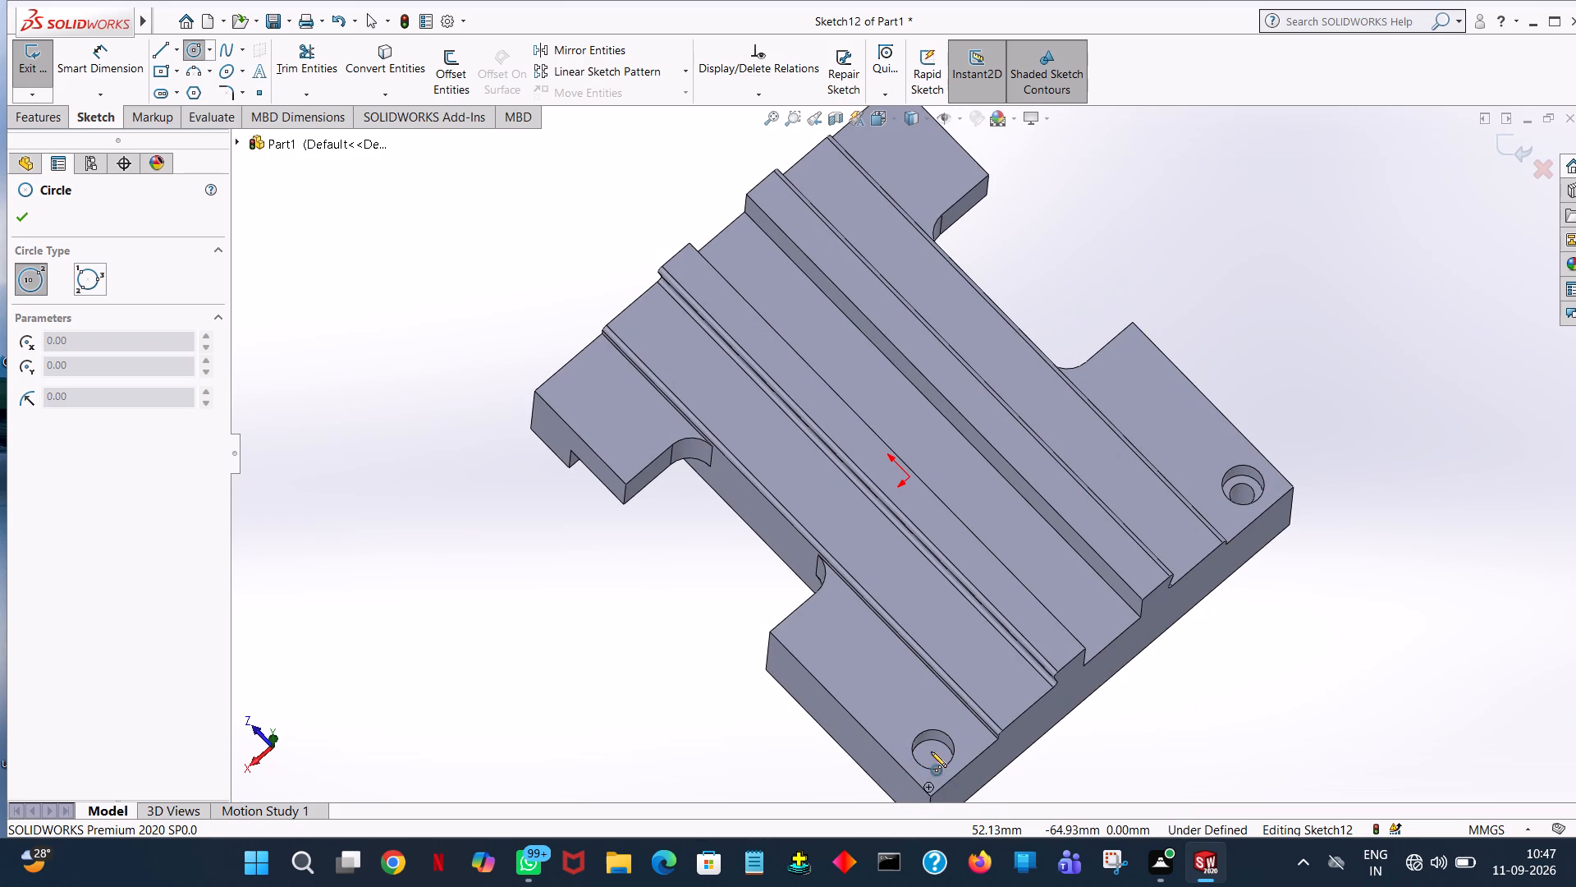
middle_click_drag(939, 763, 941, 813)
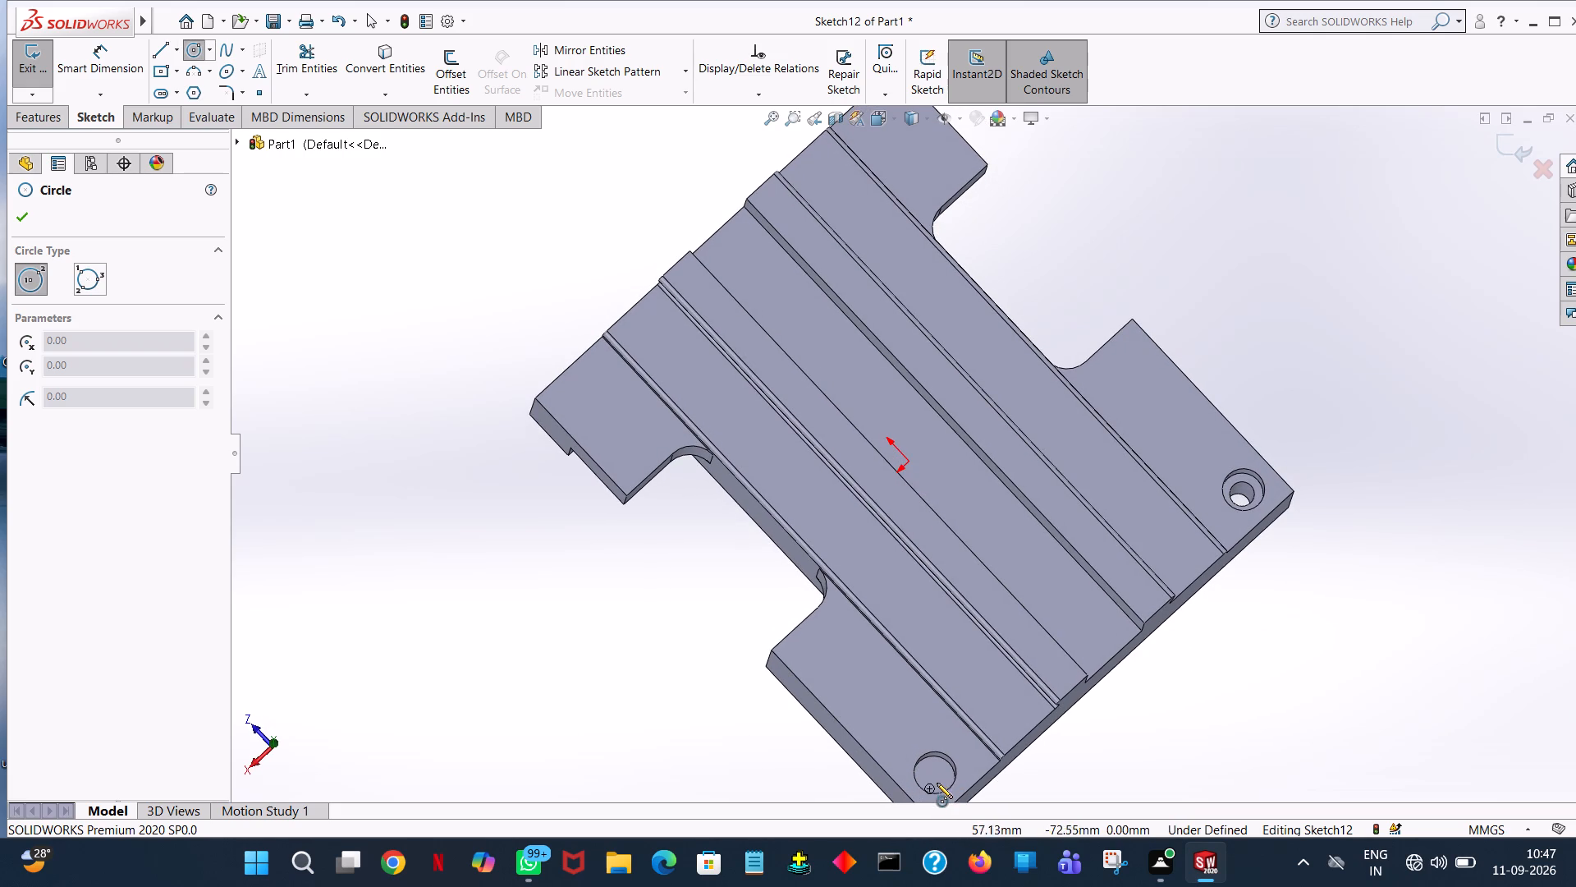
middle_click_drag(944, 779, 944, 802)
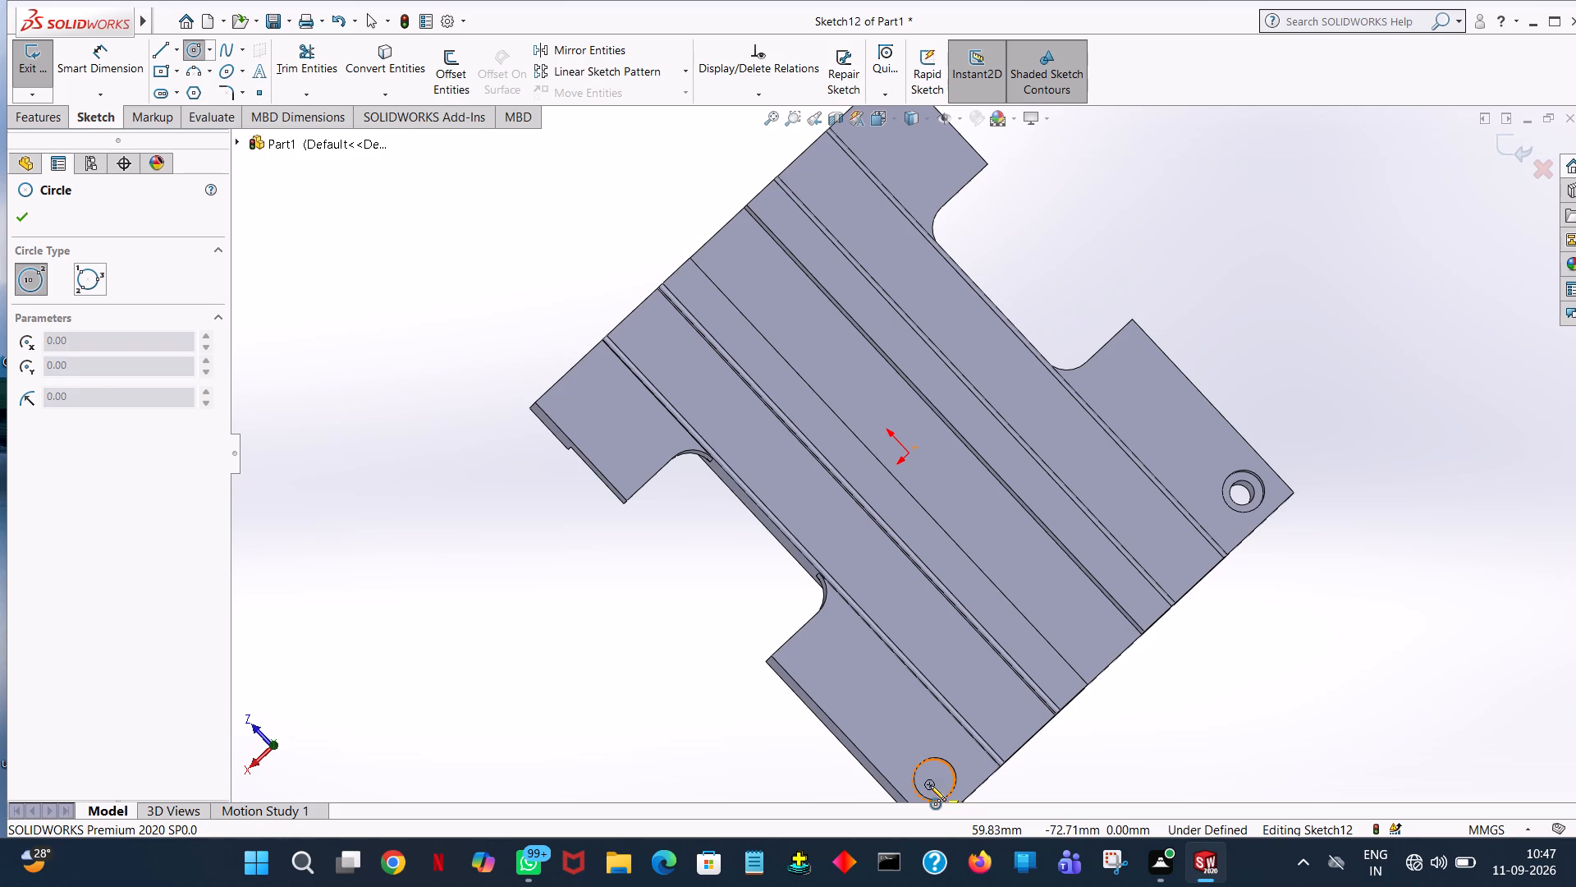
left_click(930, 785)
left_click(942, 765)
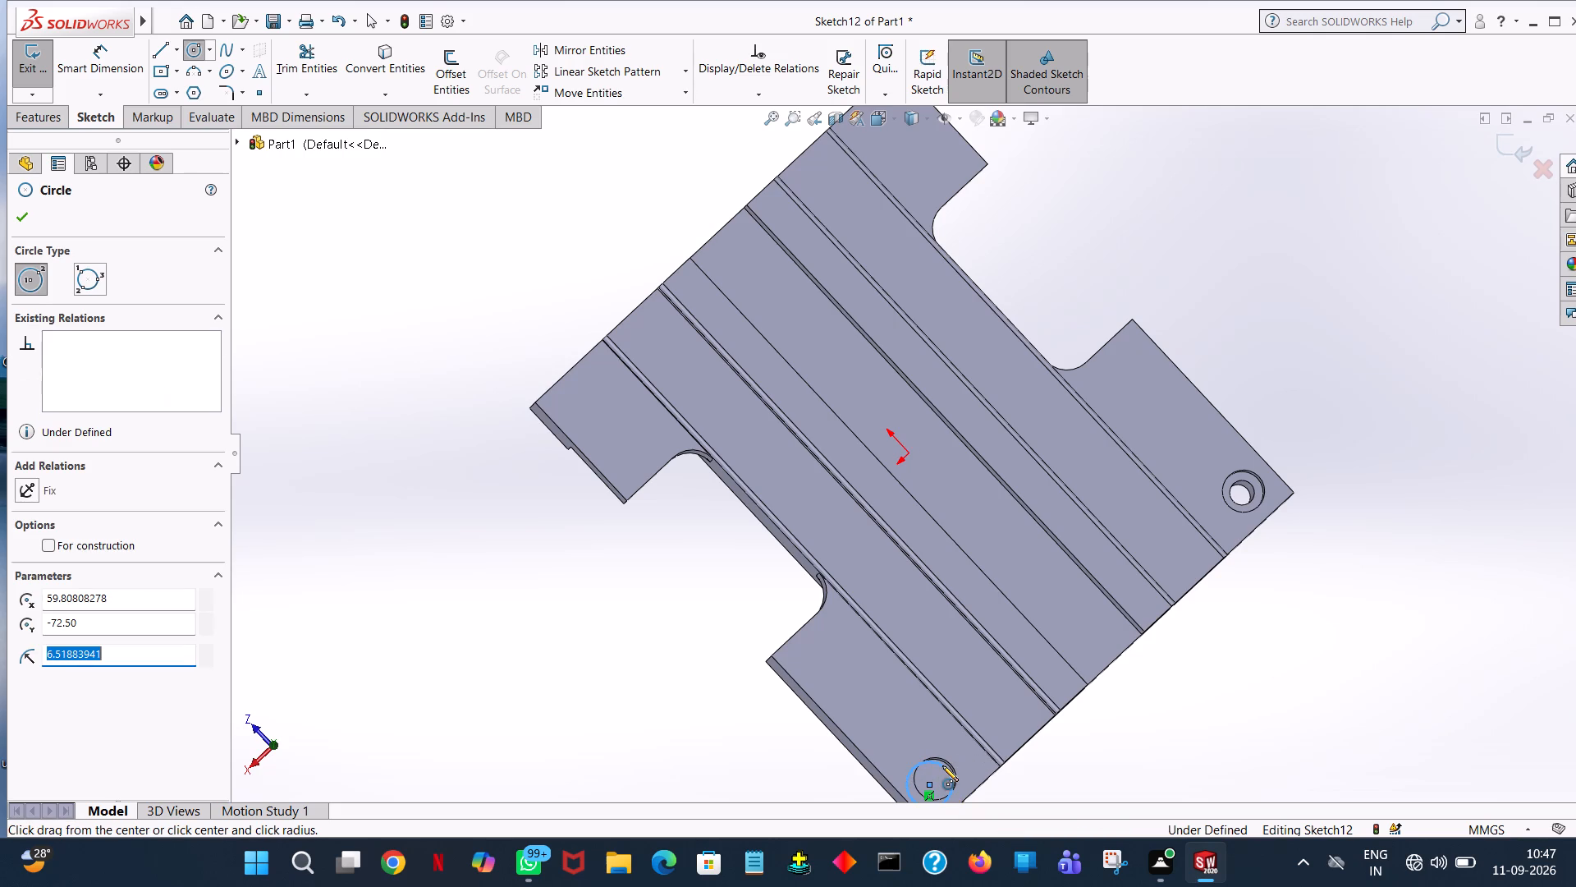
type("3.53")
key("Return")
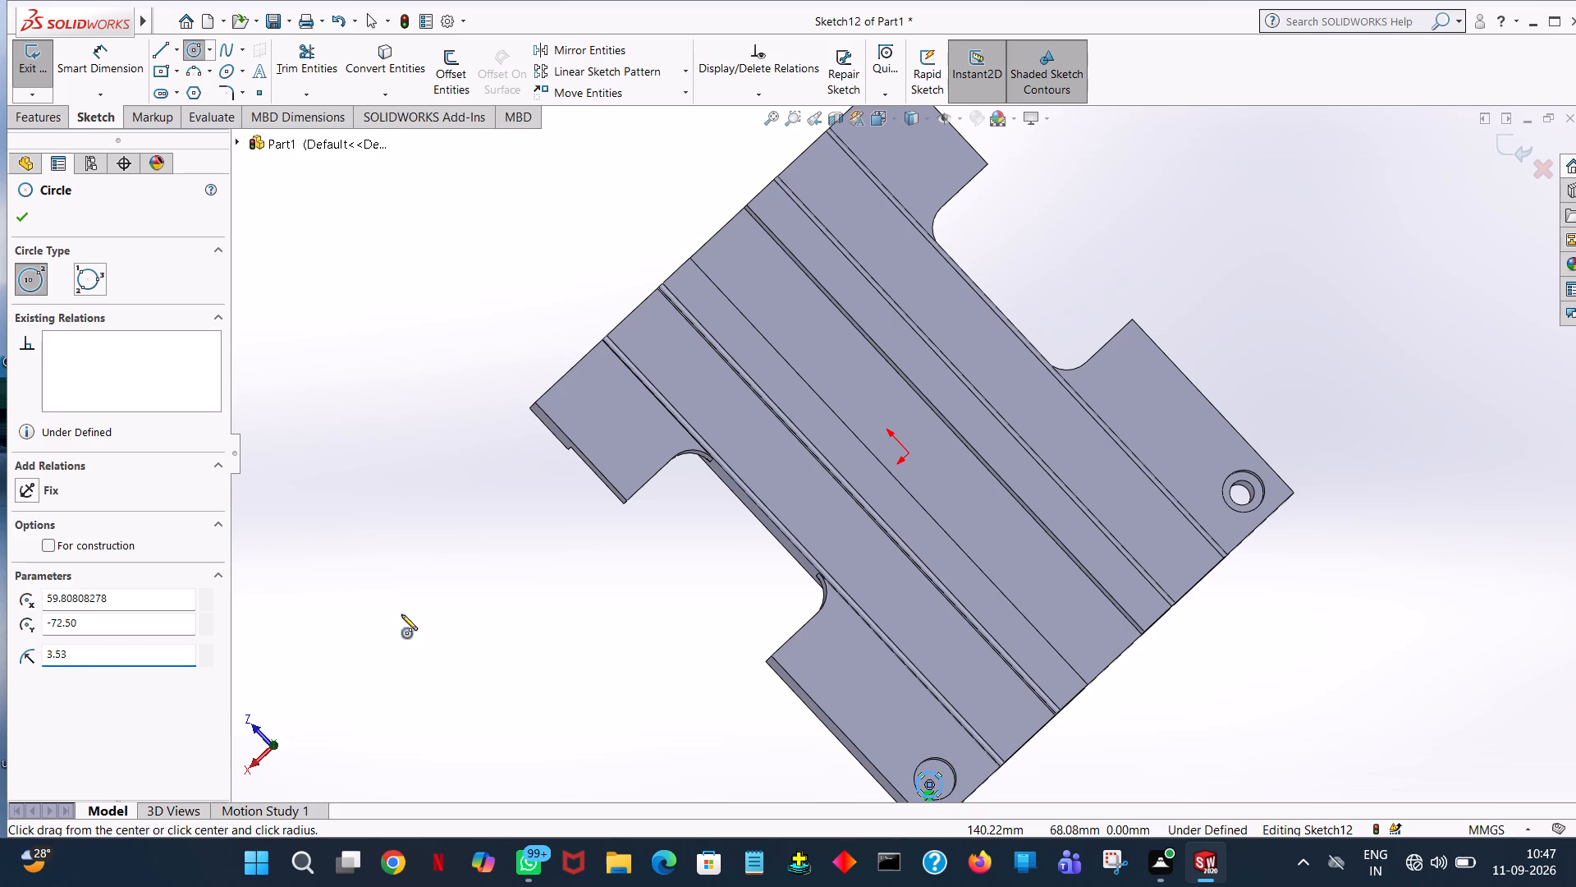
left_click(26, 219)
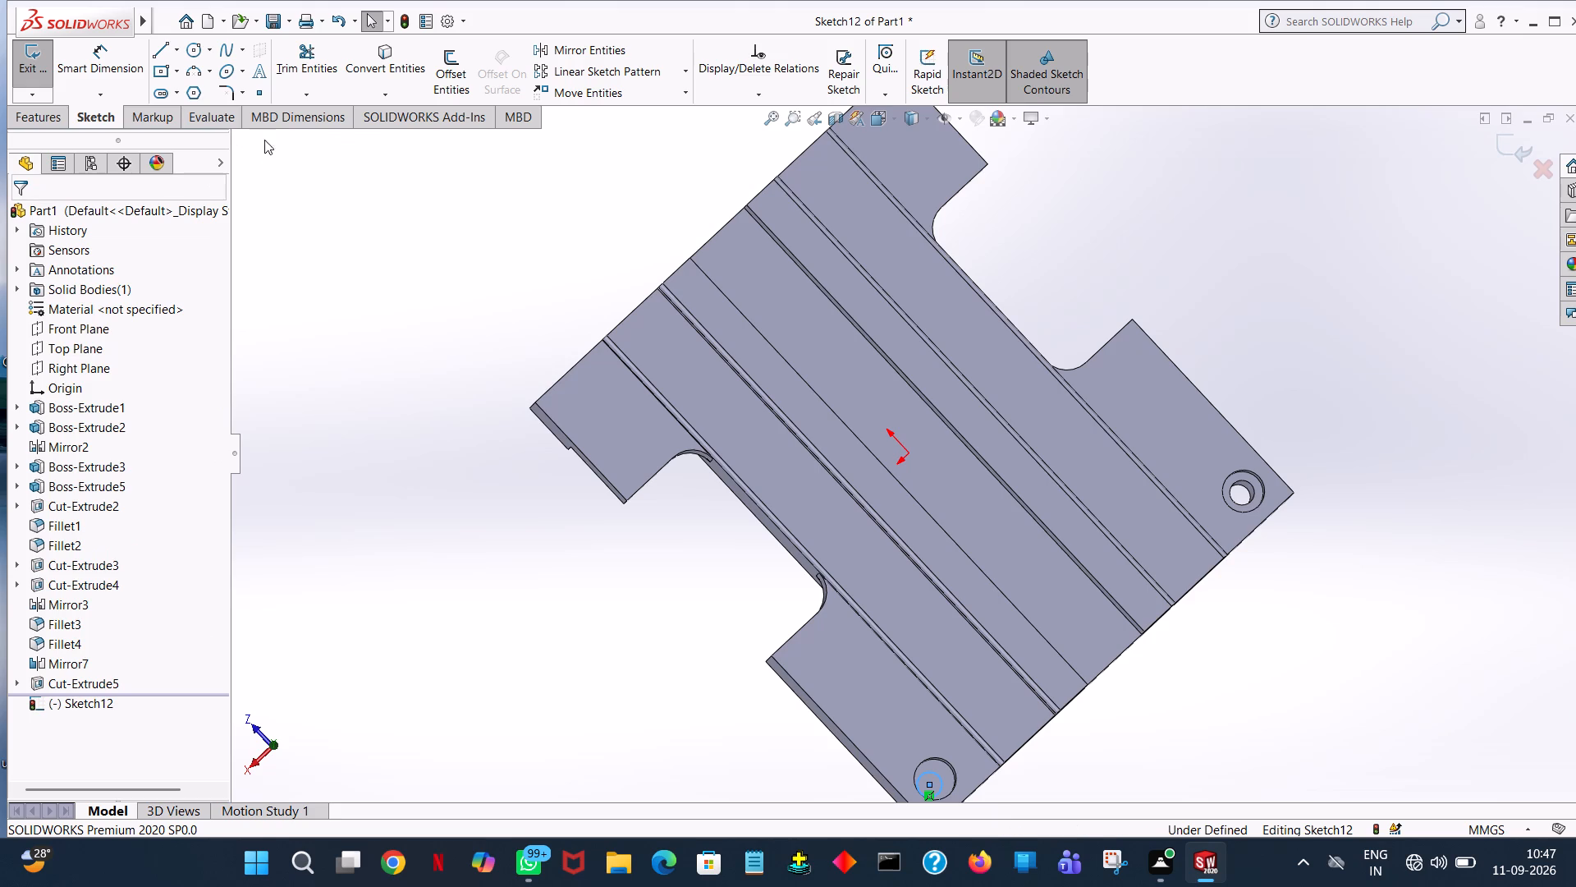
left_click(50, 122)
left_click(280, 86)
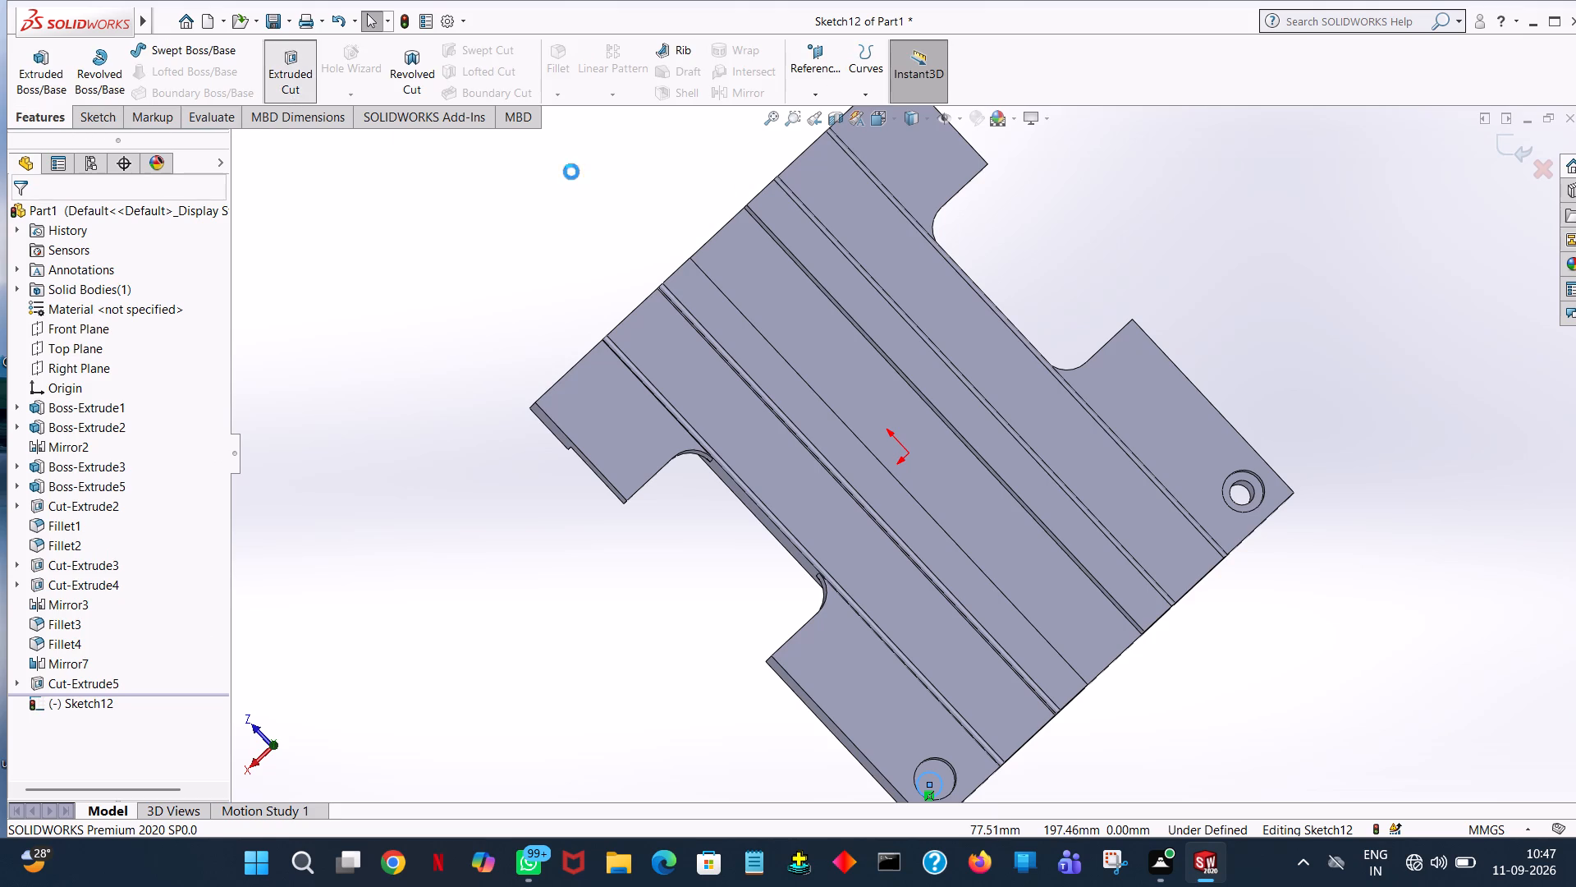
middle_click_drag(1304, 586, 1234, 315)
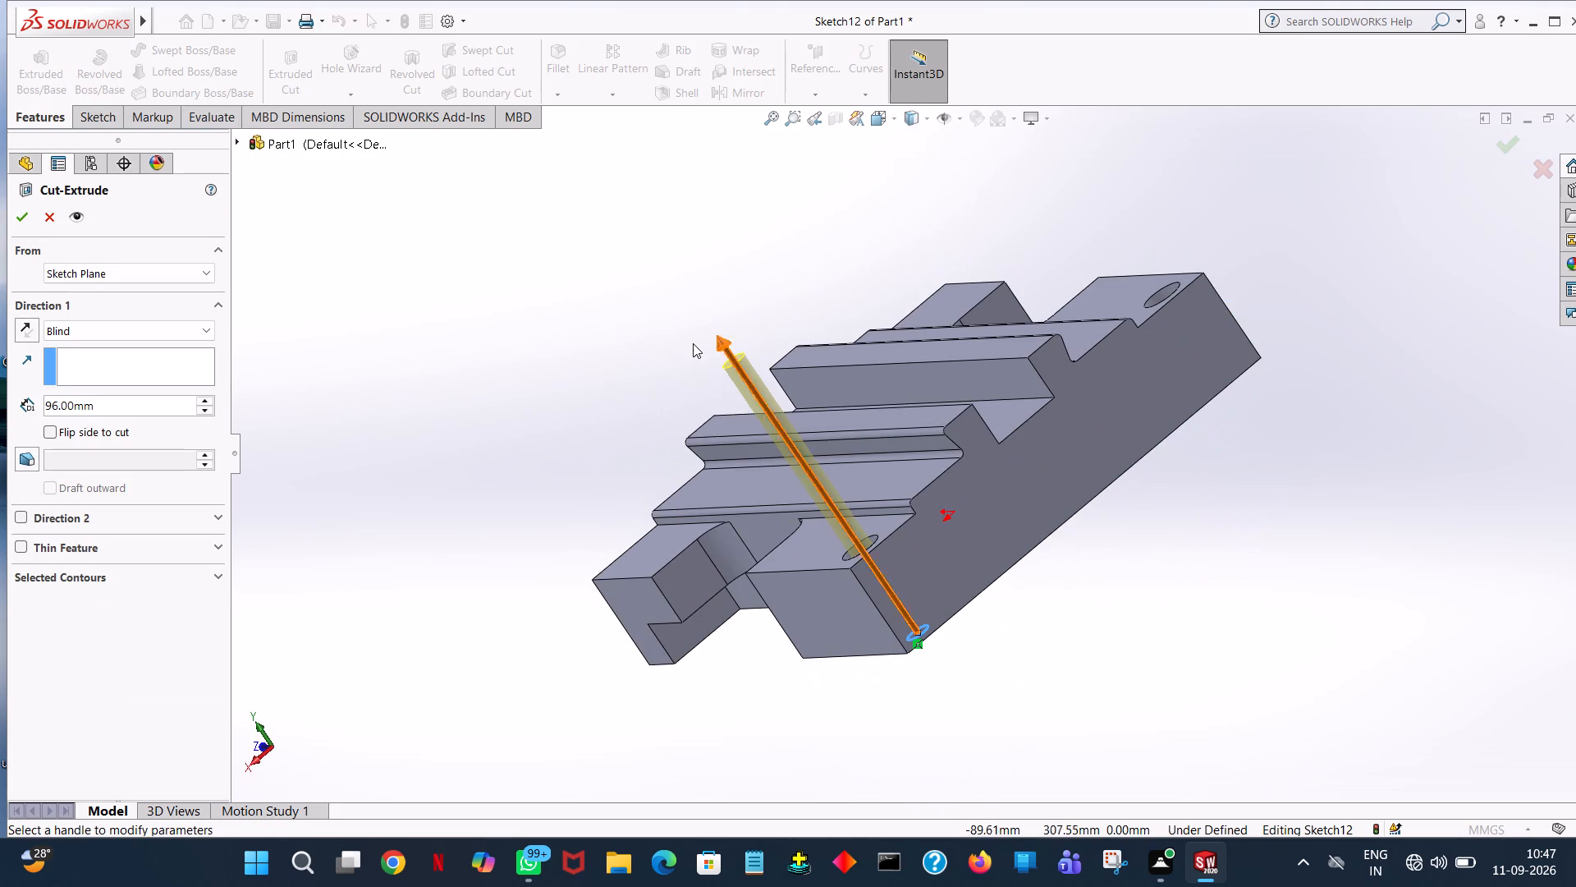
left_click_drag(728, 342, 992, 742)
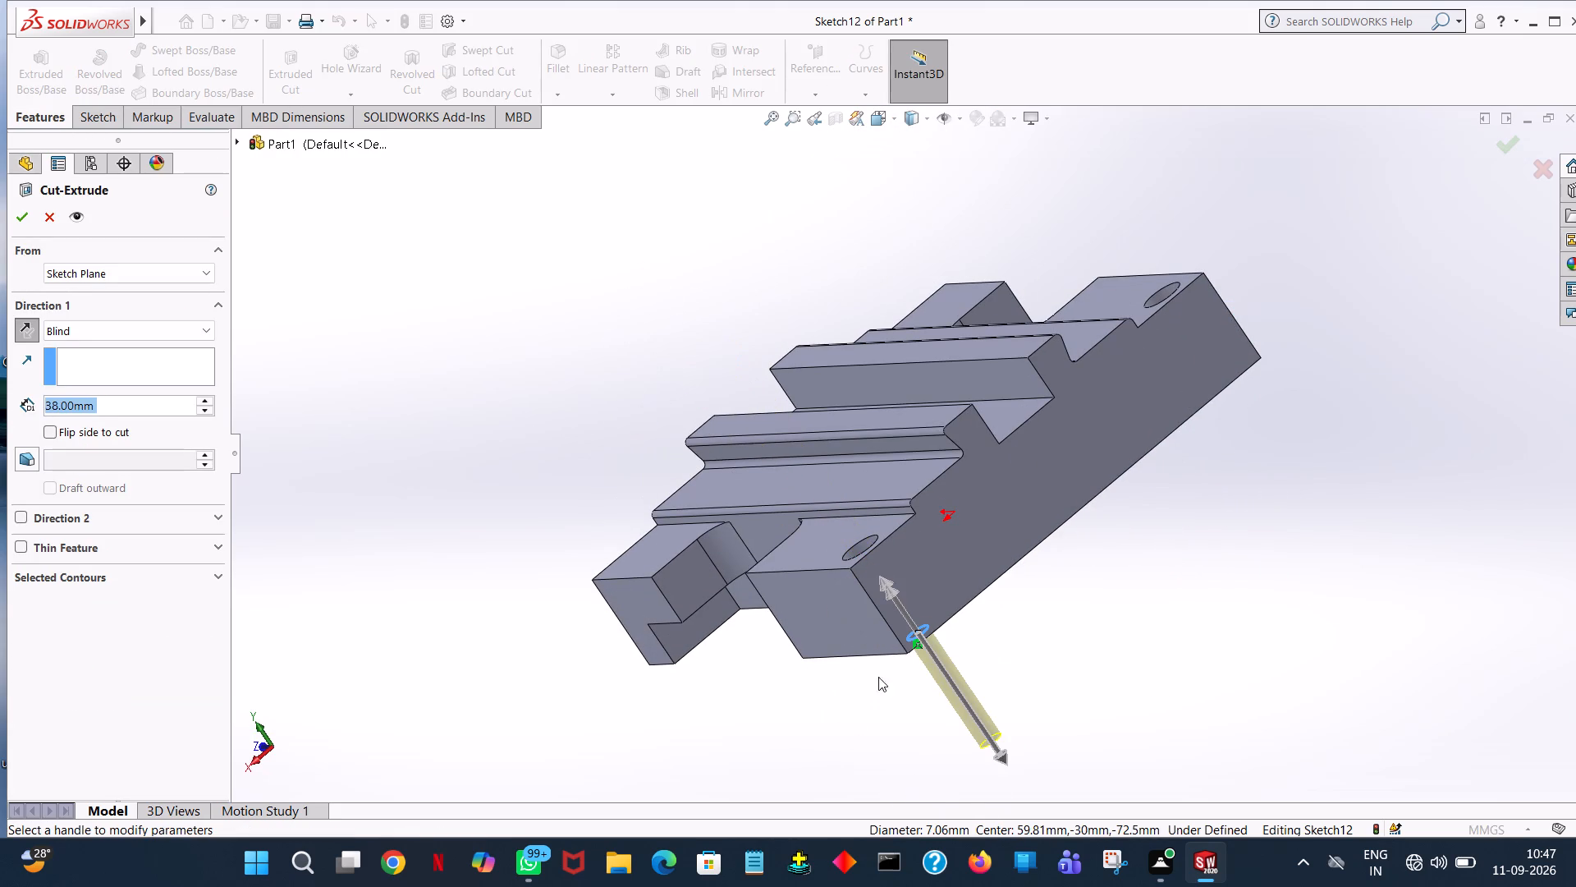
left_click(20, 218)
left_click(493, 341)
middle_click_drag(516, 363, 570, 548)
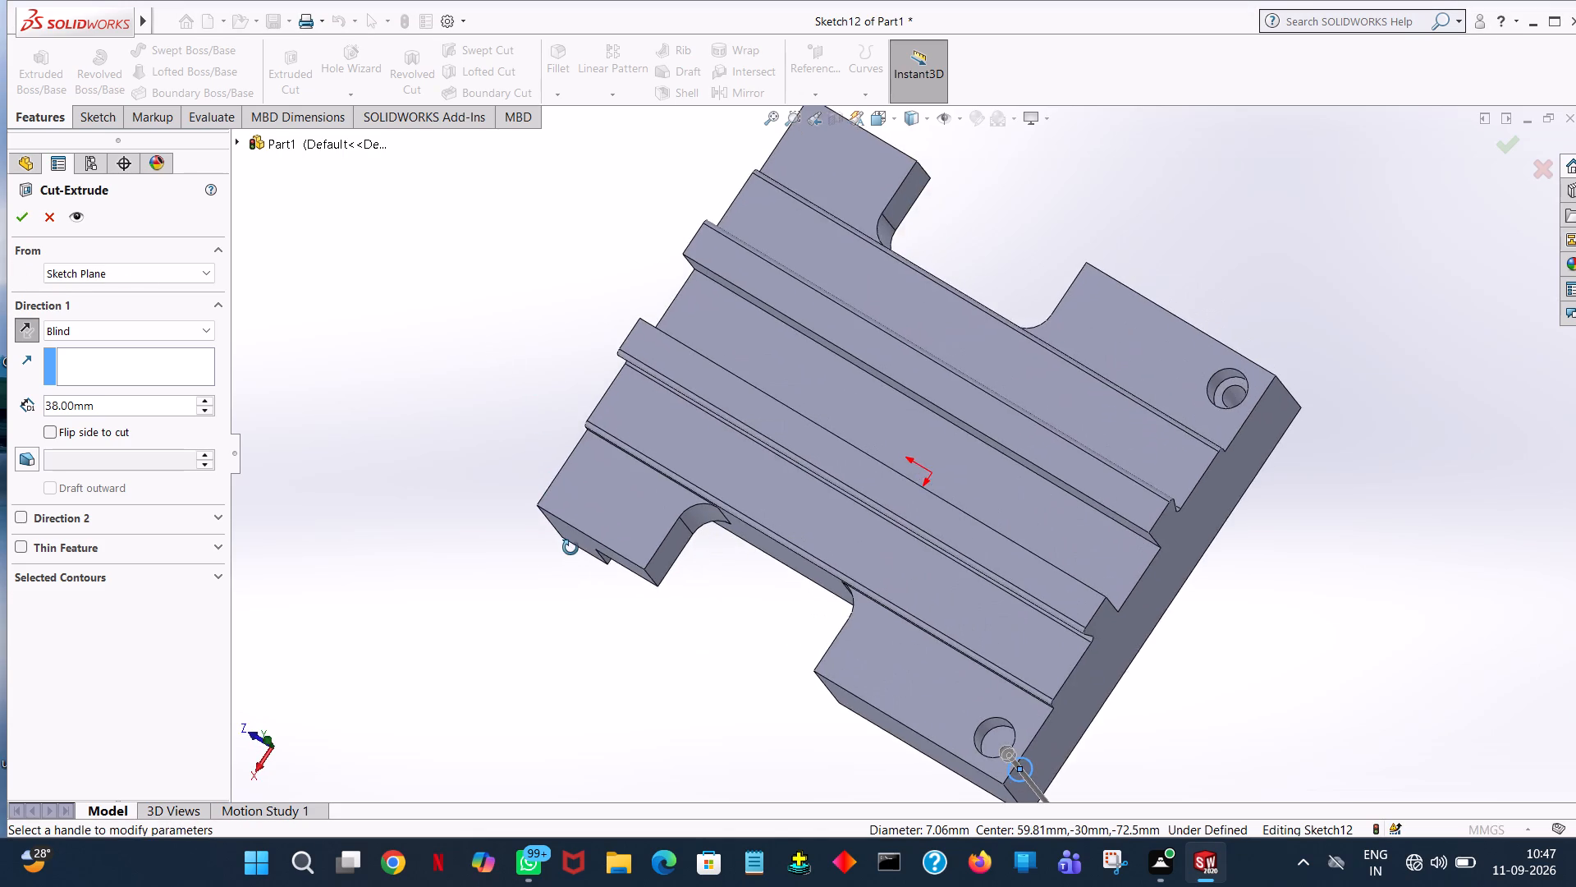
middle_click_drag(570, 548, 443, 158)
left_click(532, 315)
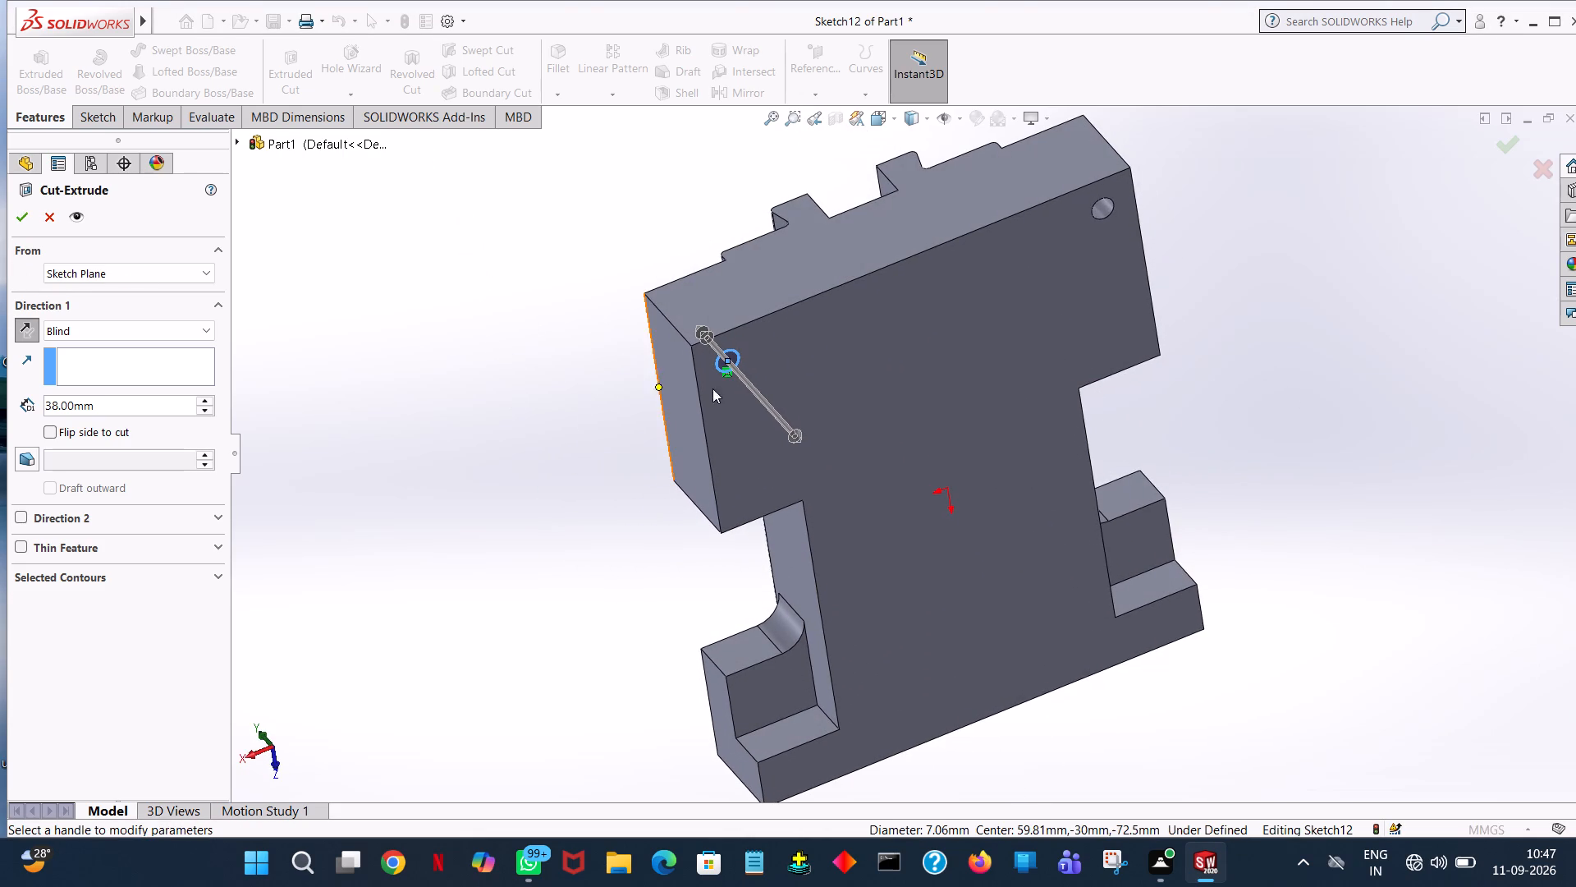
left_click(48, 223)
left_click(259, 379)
Cut-extrude the circle at the +X side hole upward through the block to a blind depth of 96 mm.
middle_click_drag(312, 455, 344, 582)
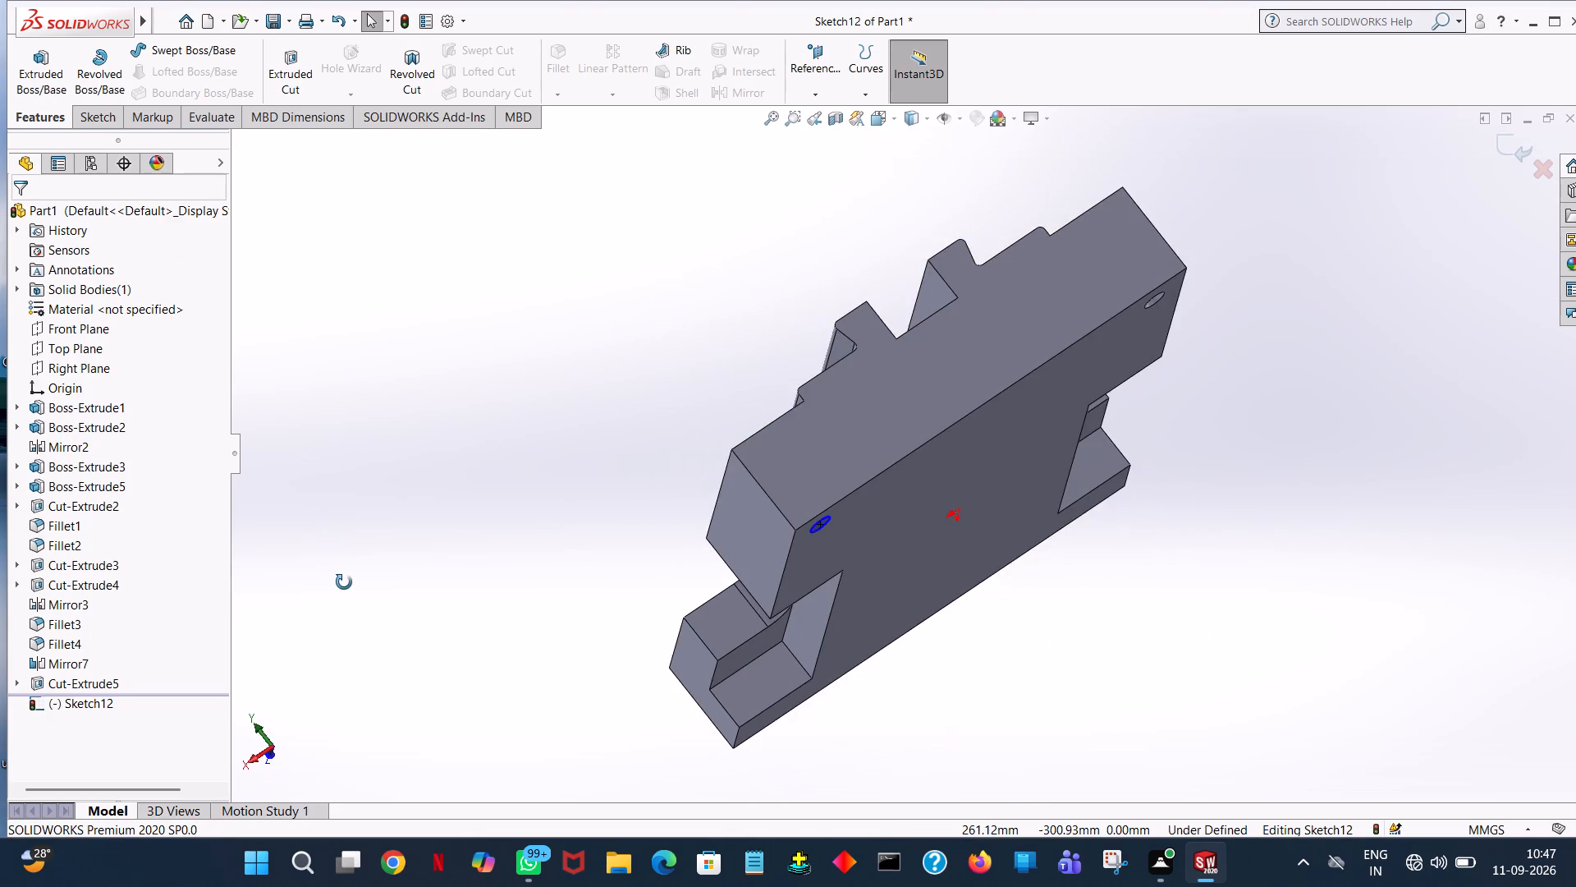
middle_click_drag(344, 582, 312, 473)
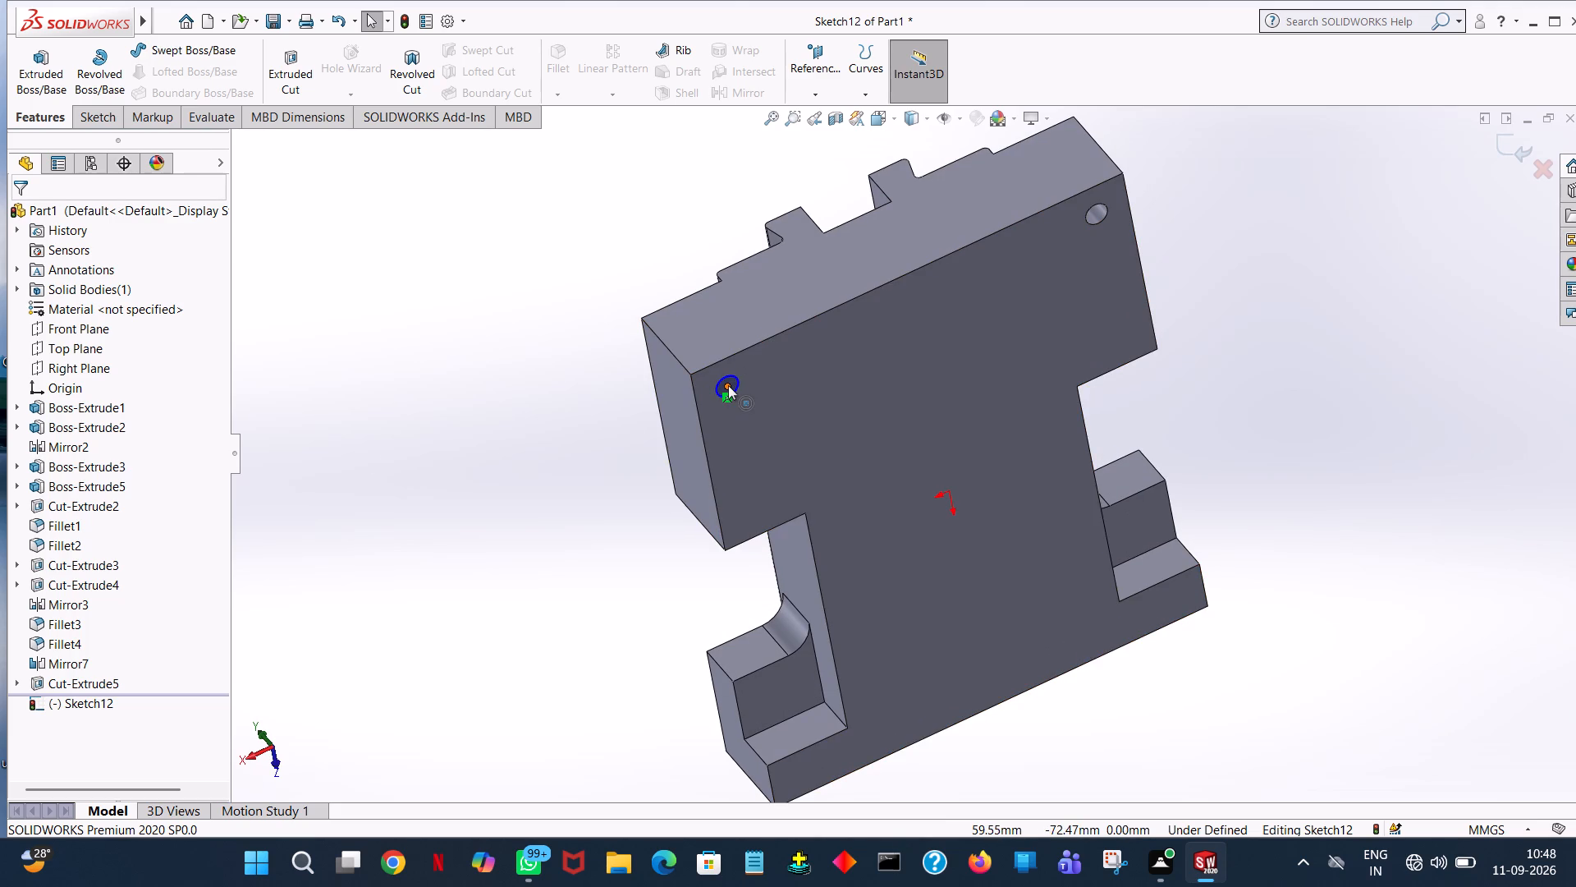
left_click(290, 80)
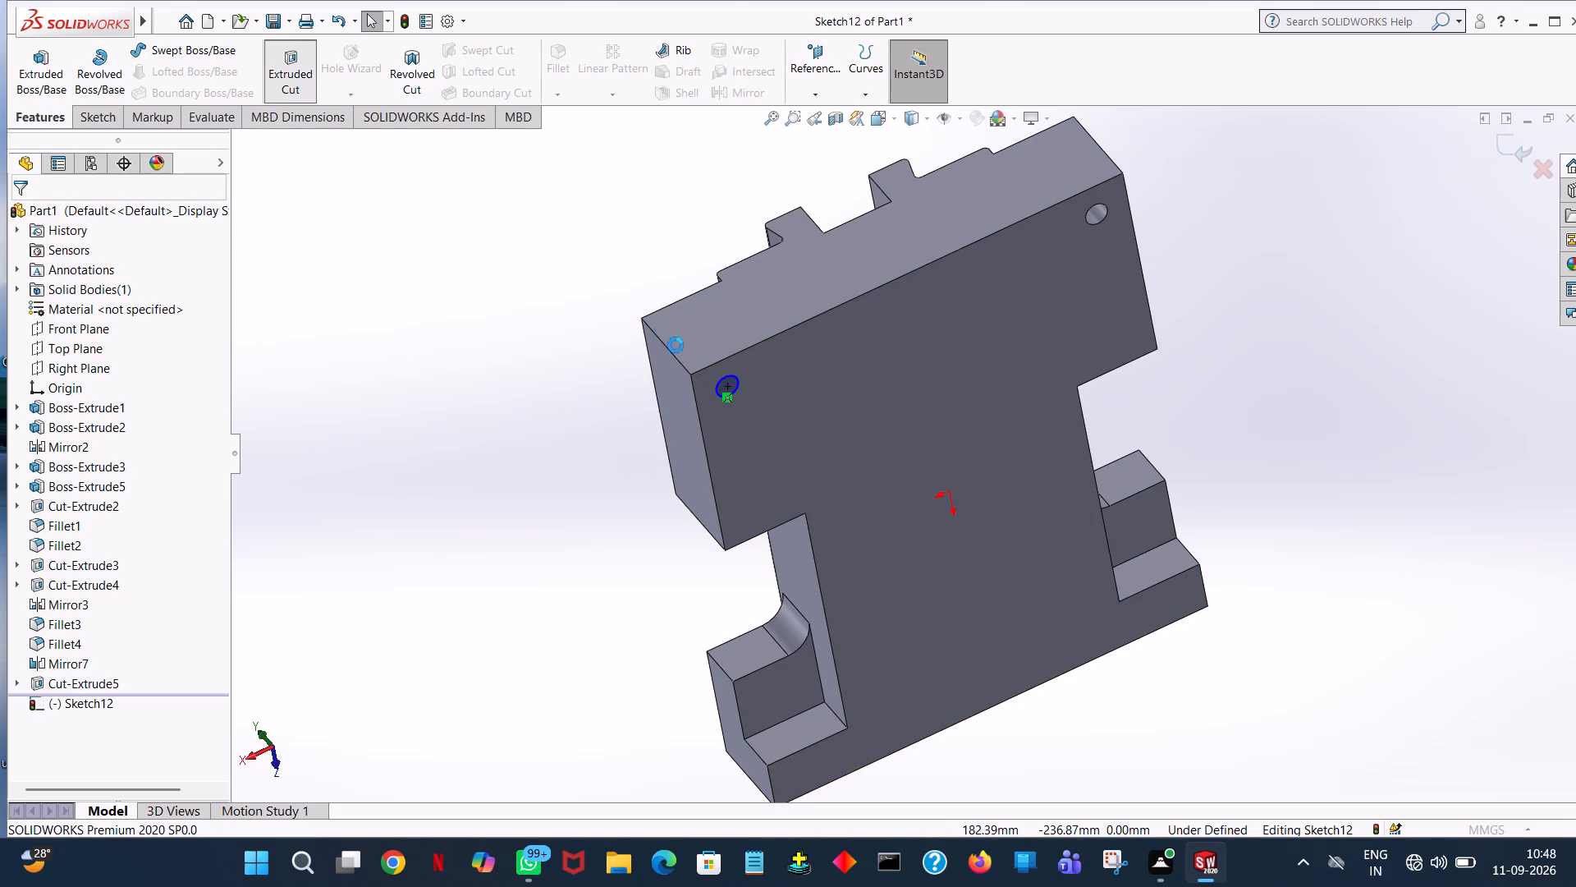
left_click(29, 218)
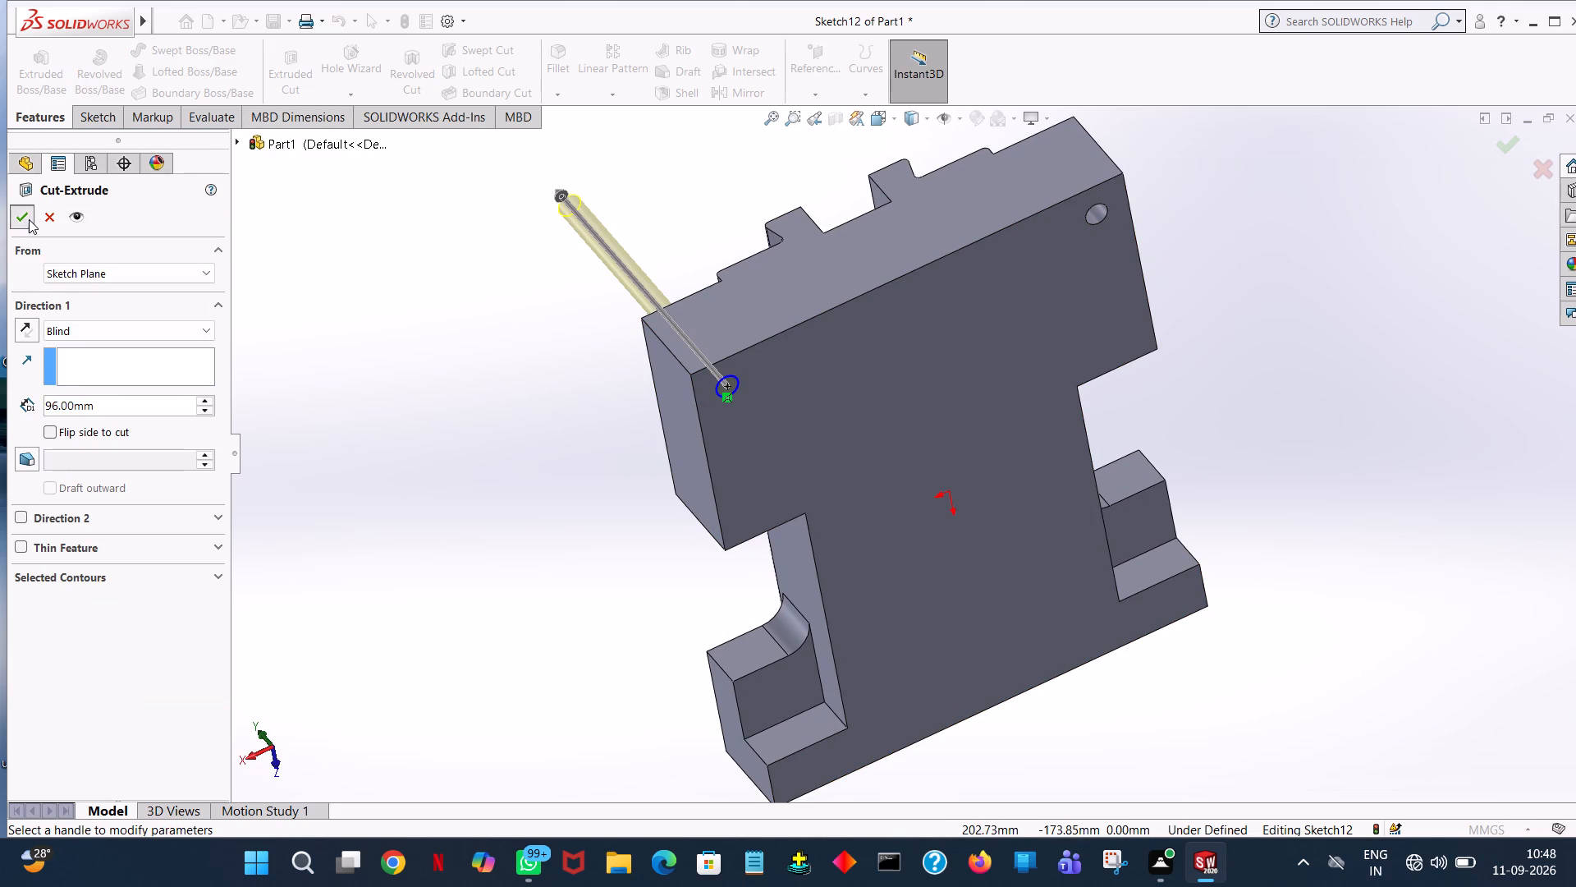
left_click(392, 306)
Examine the two stepped holes and the rail side of the slide from several directions.
middle_click_drag(392, 303, 511, 666)
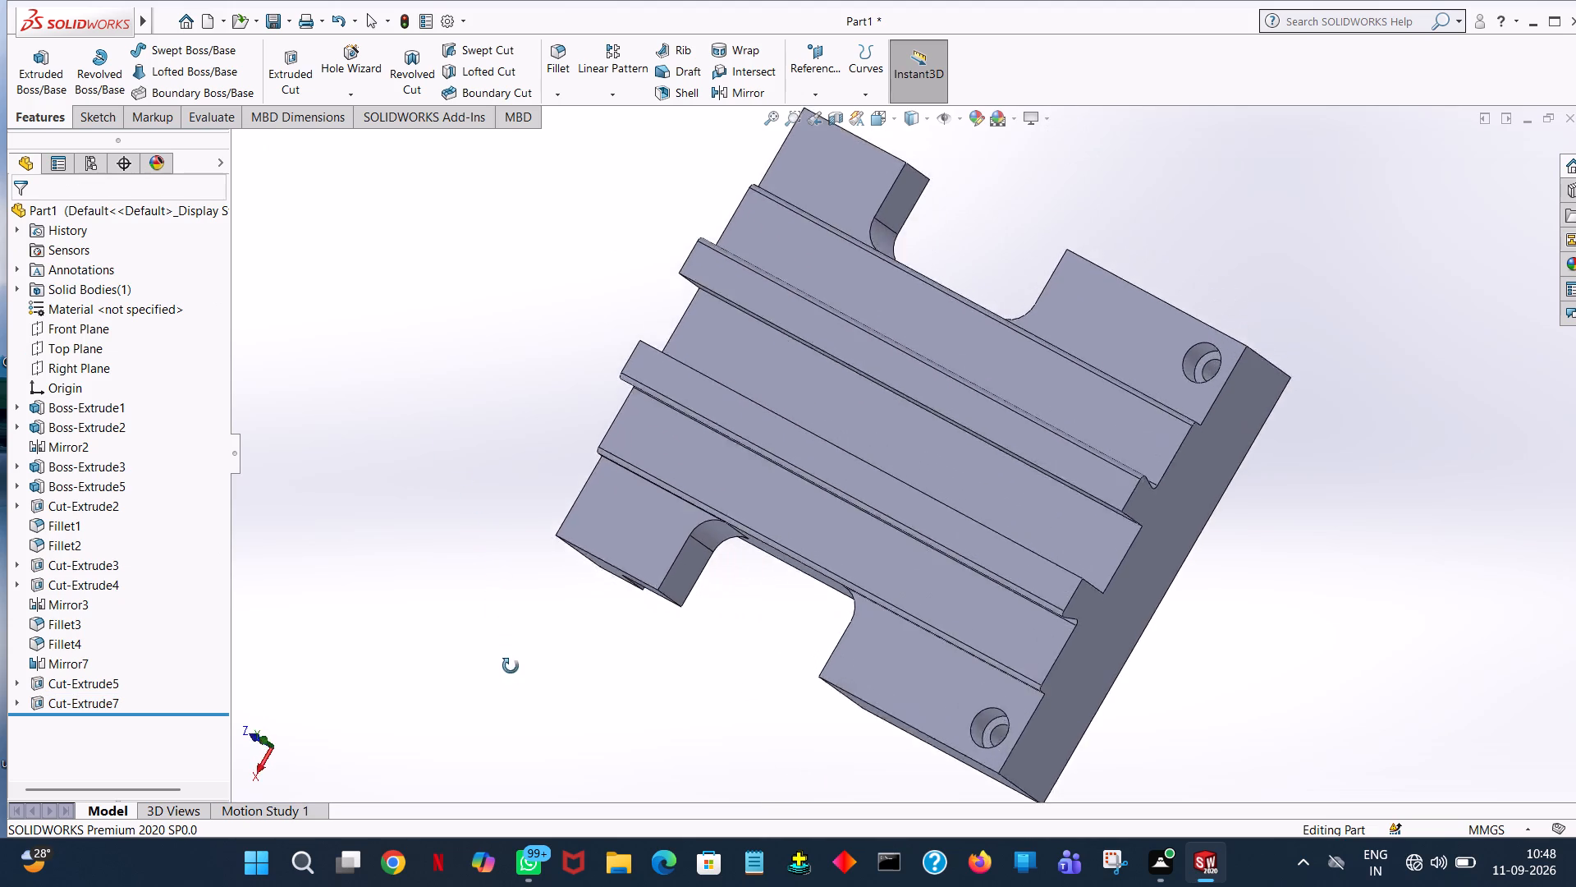
middle_click_drag(511, 666, 545, 735)
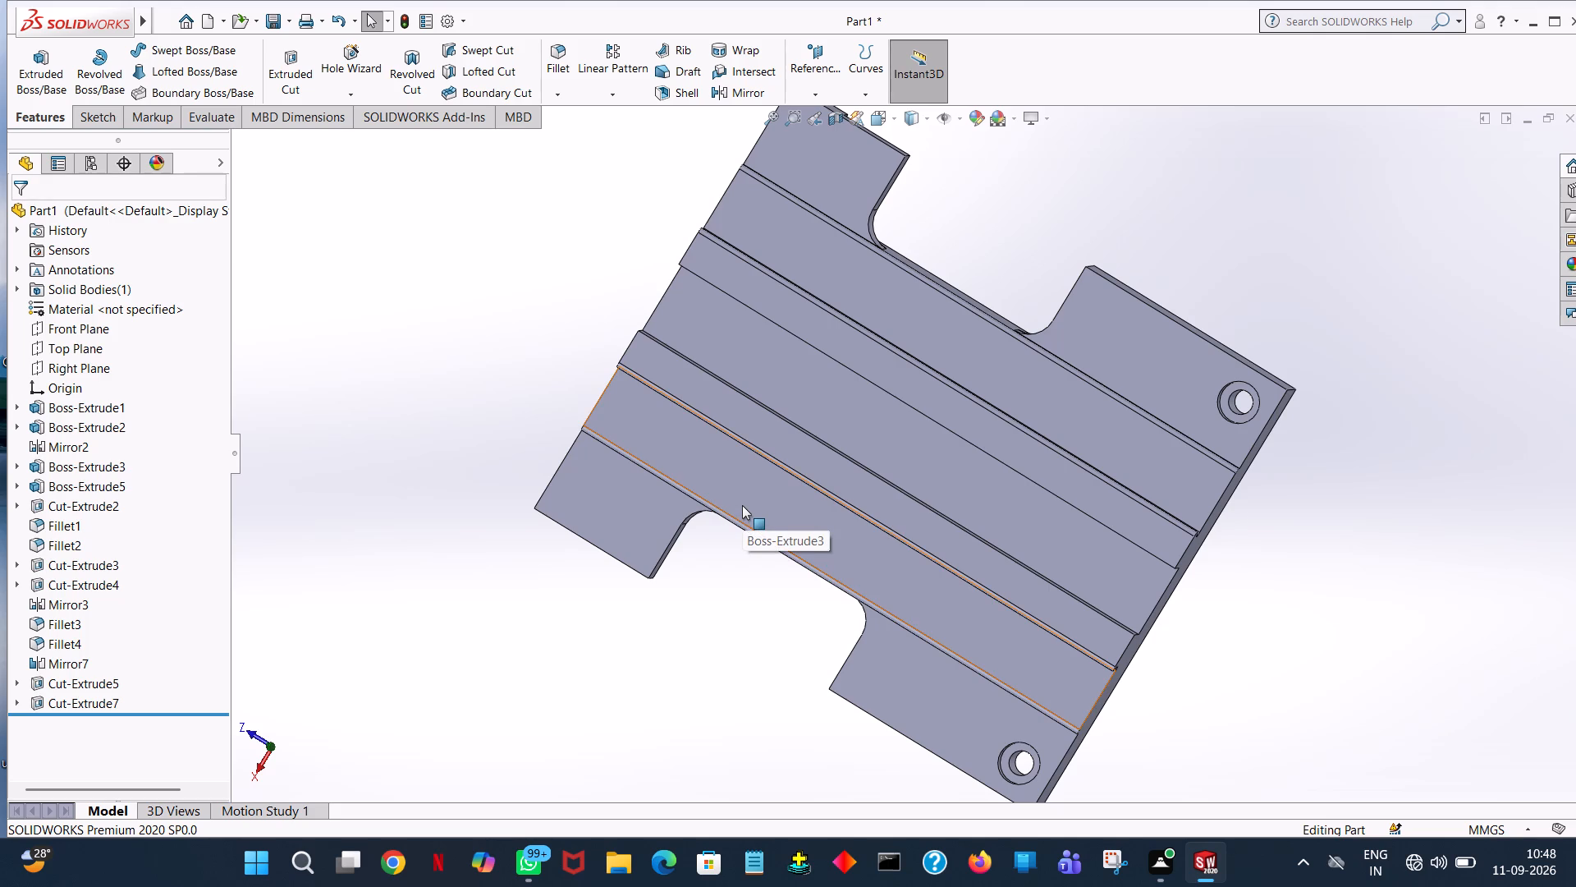
middle_click_drag(1107, 659, 905, 512)
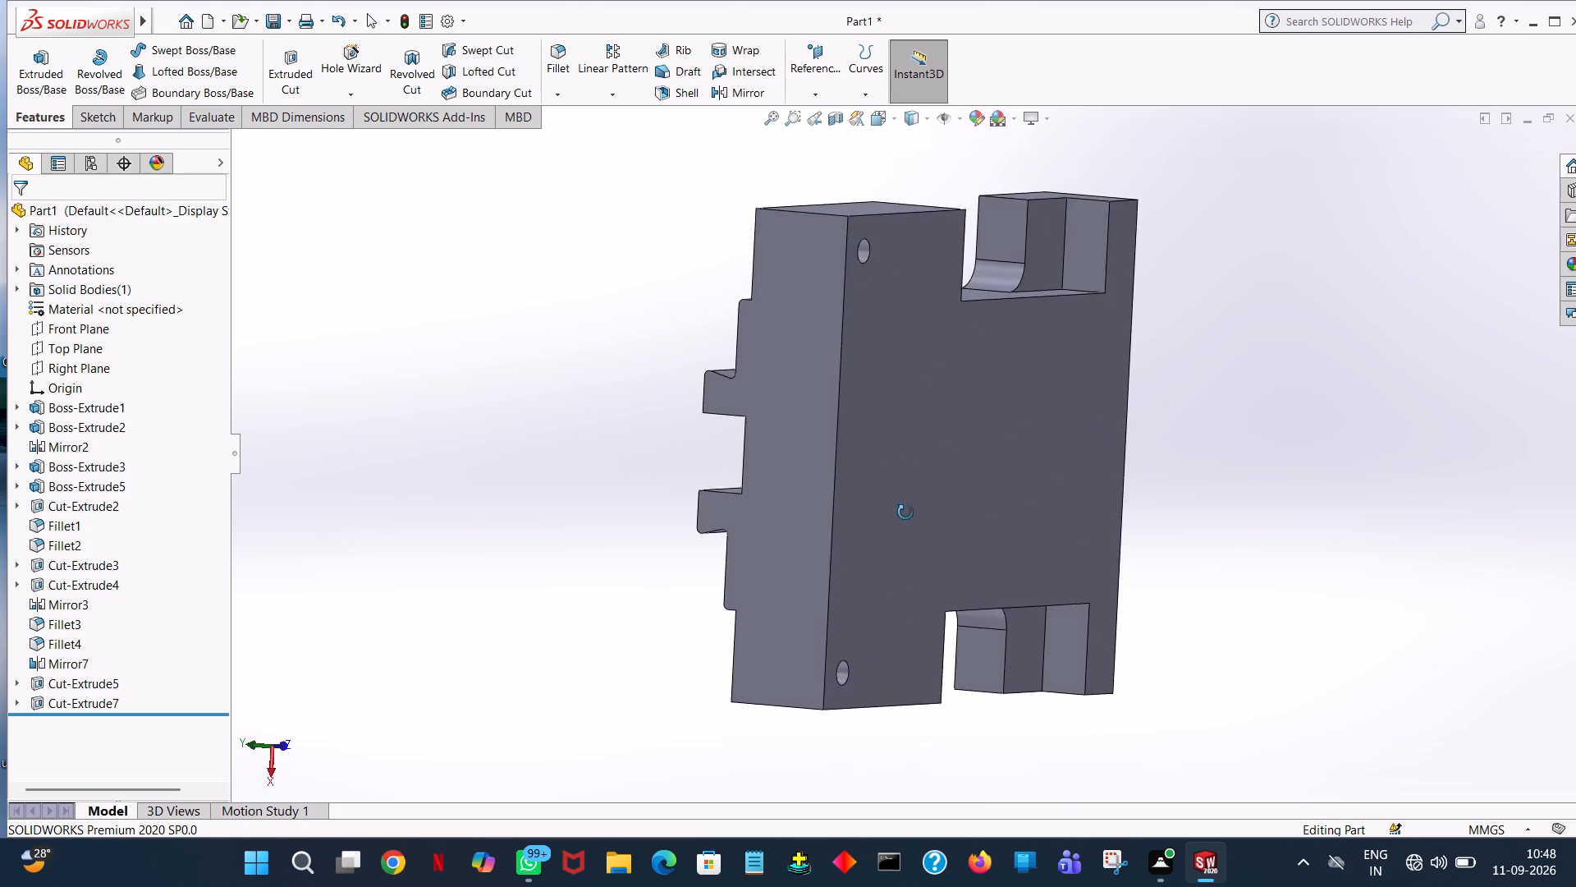
middle_click_drag(905, 512, 945, 533)
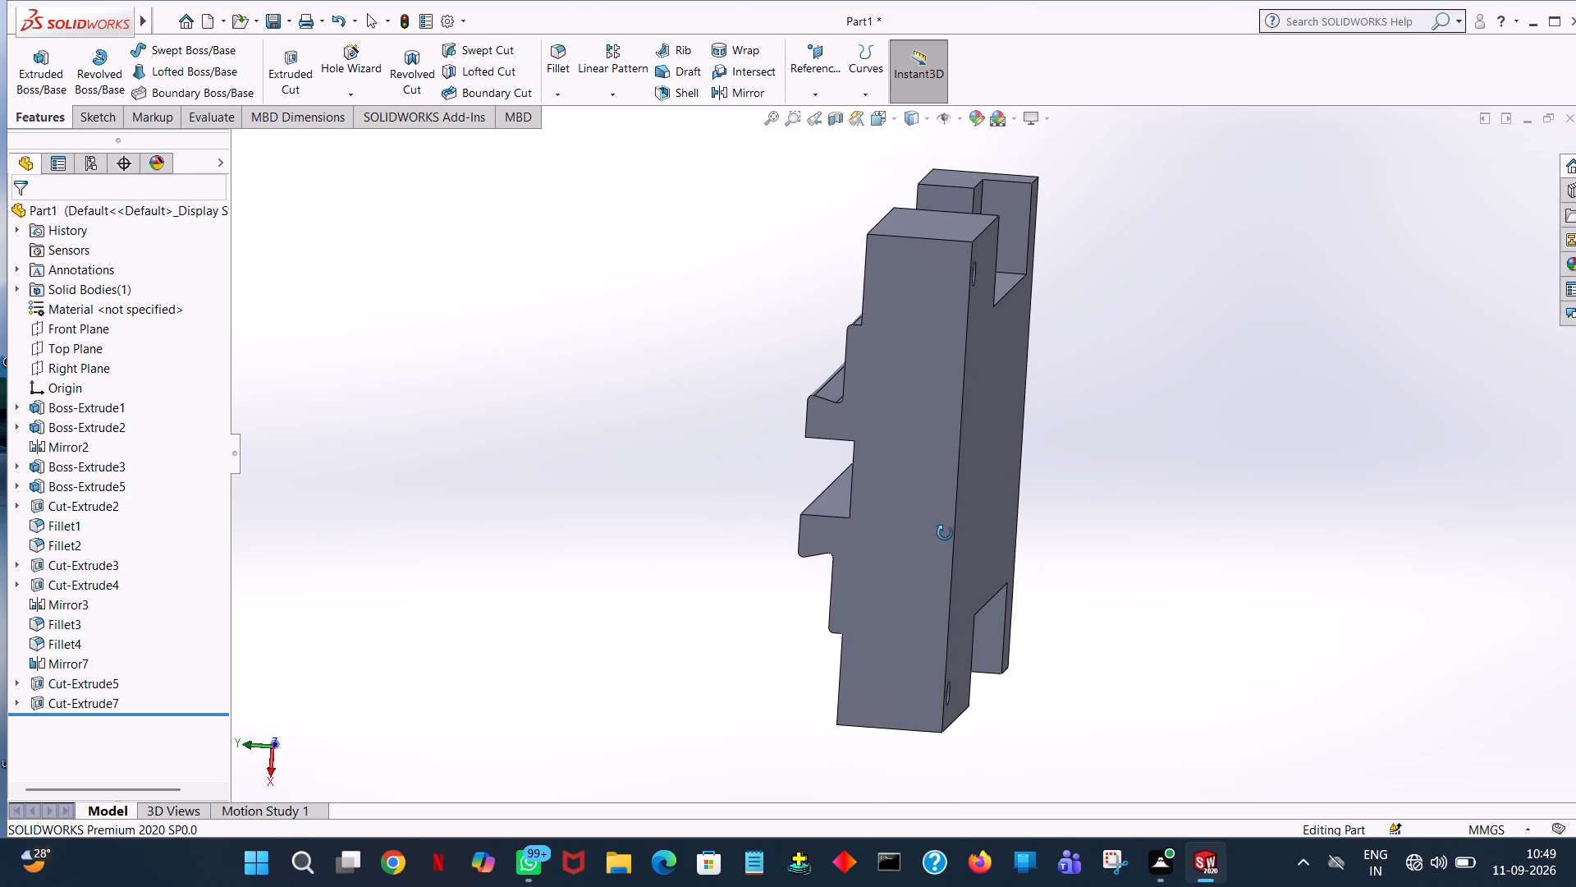
middle_click_drag(945, 533, 954, 466)
middle_click_drag(955, 470, 1061, 432)
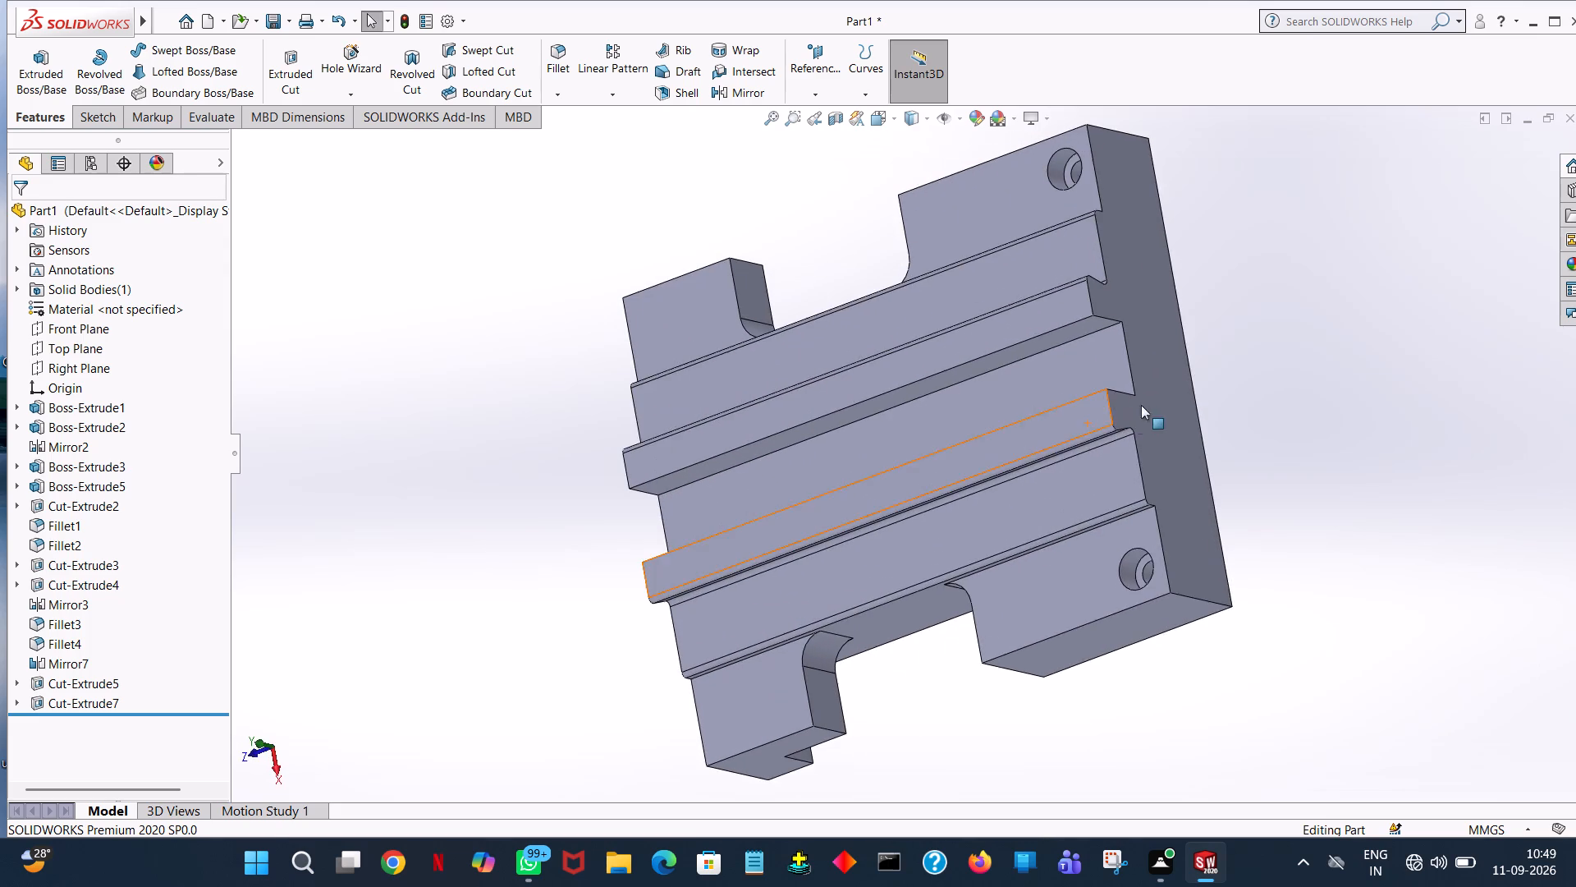
middle_click_drag(1230, 365, 1318, 379)
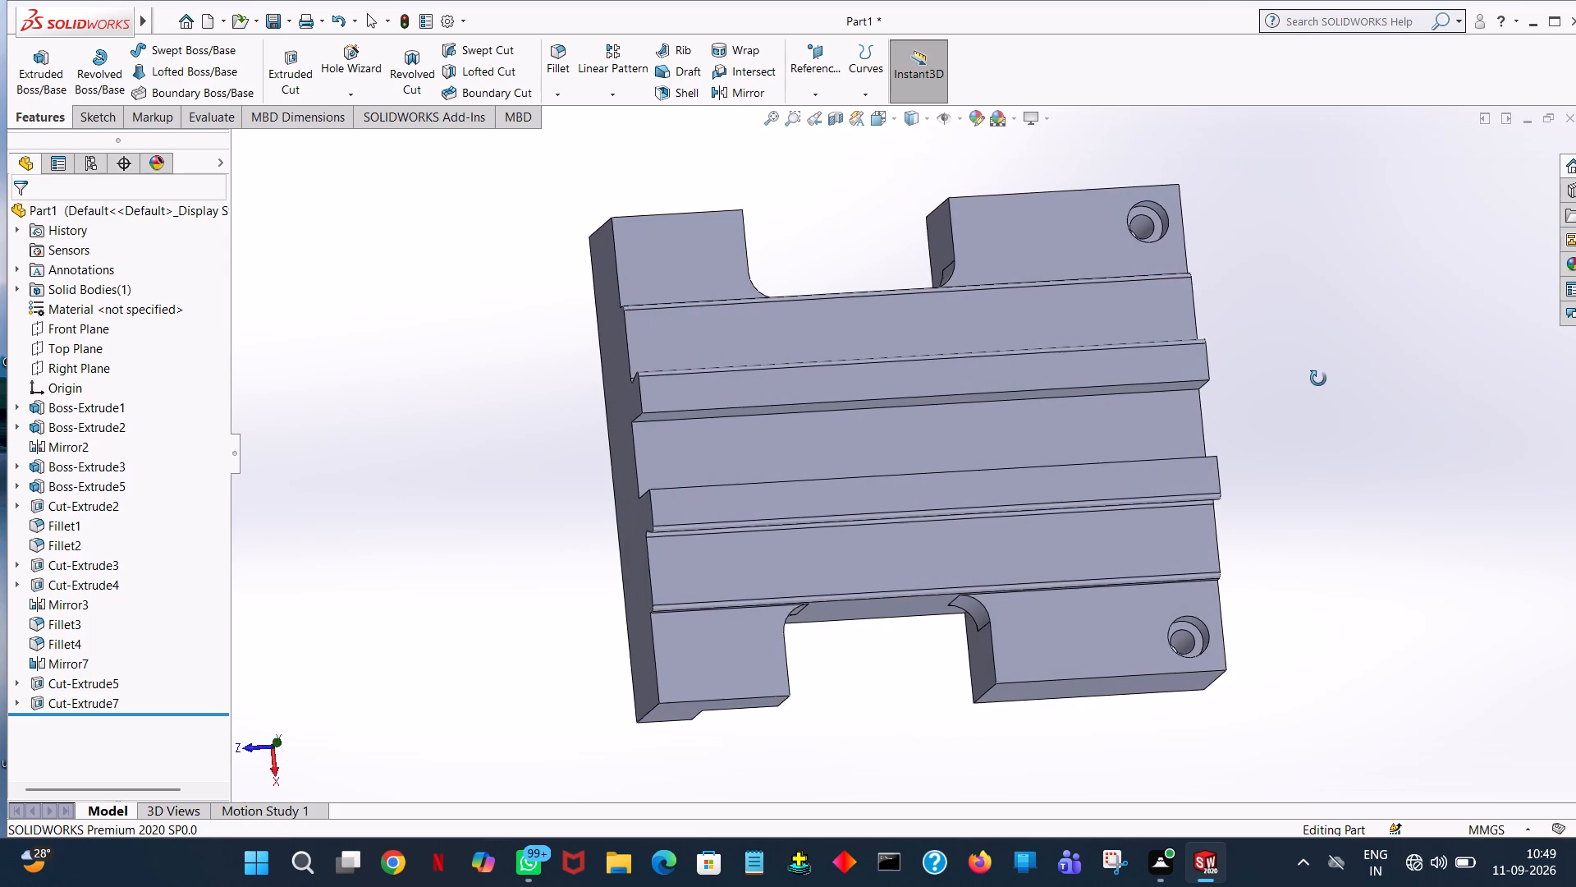
middle_click_drag(1318, 379, 1296, 385)
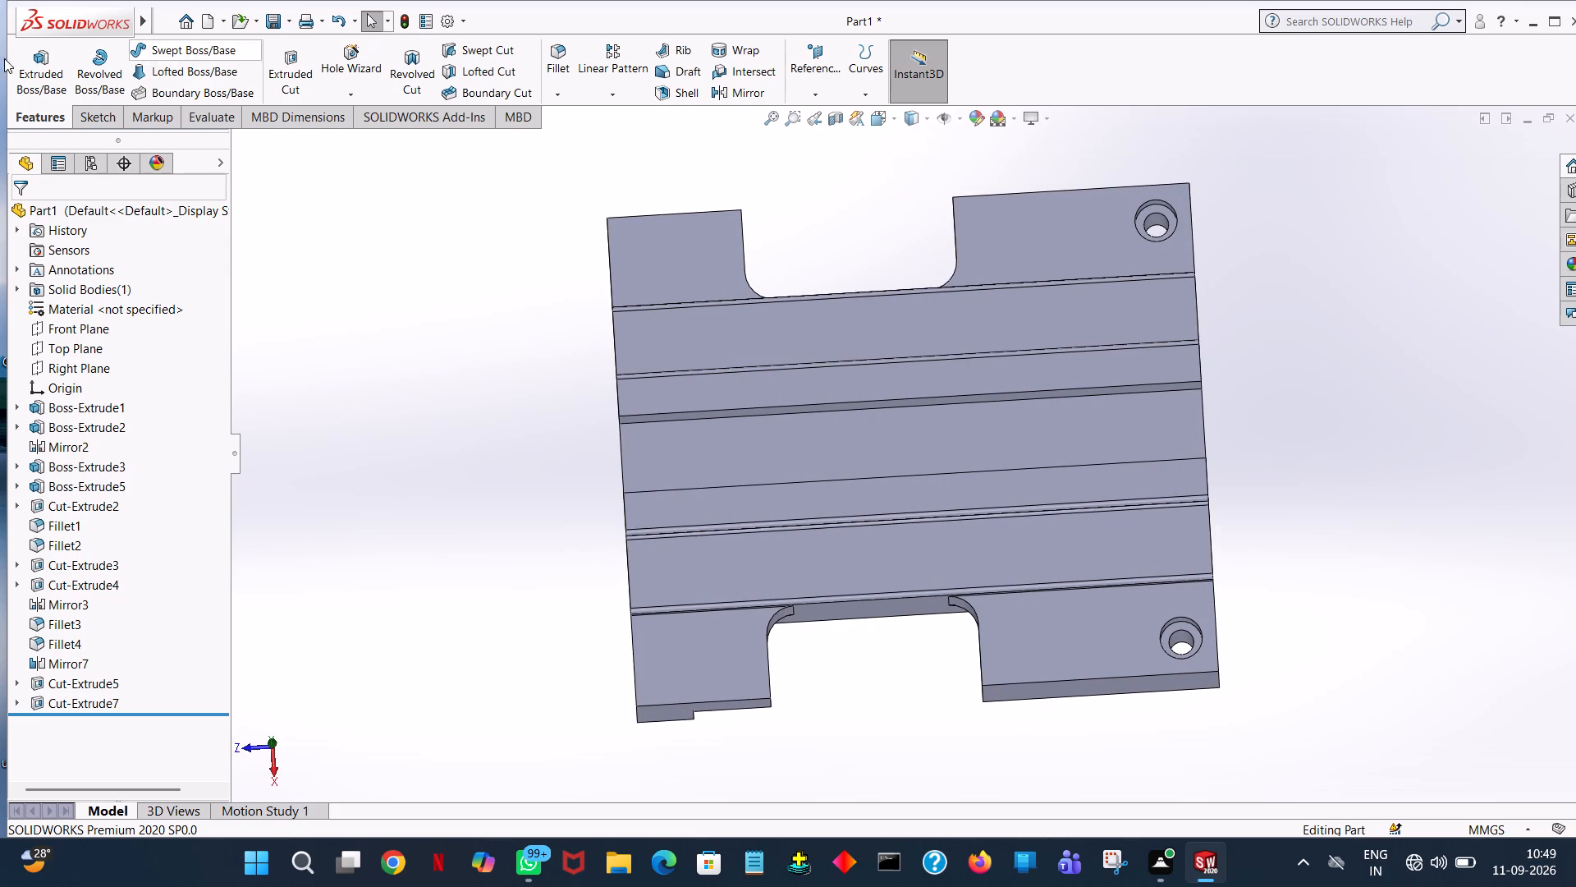
Start a boss-extrude sketch on a central rail's top face and draw a 22 mm line across the channel between the rails at the −Z end.
left_click(36, 58)
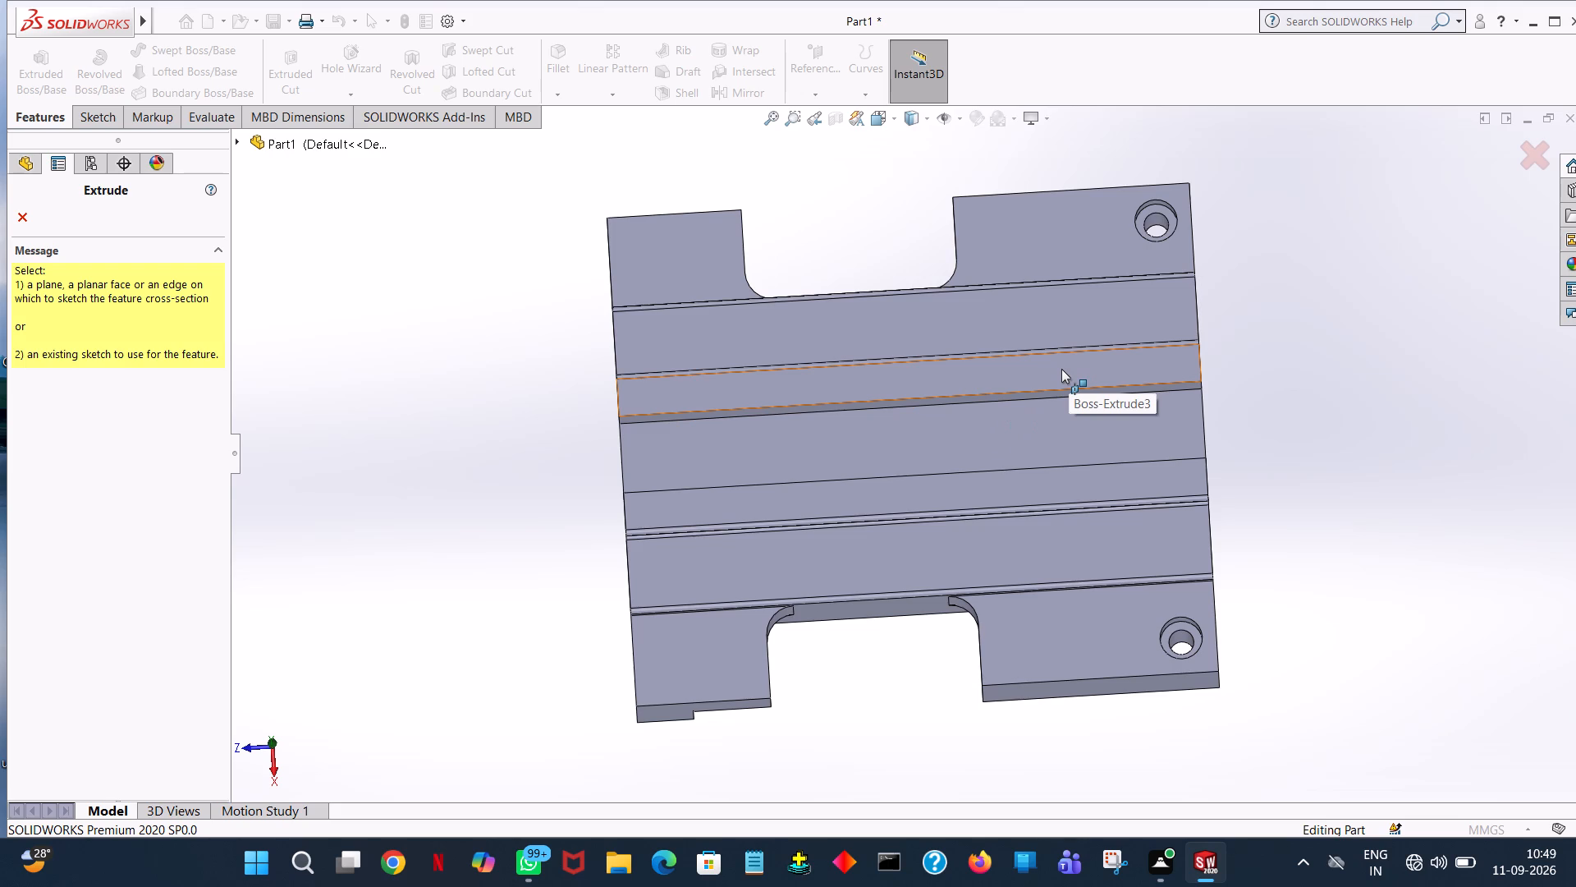
middle_click_drag(1216, 371, 1113, 366)
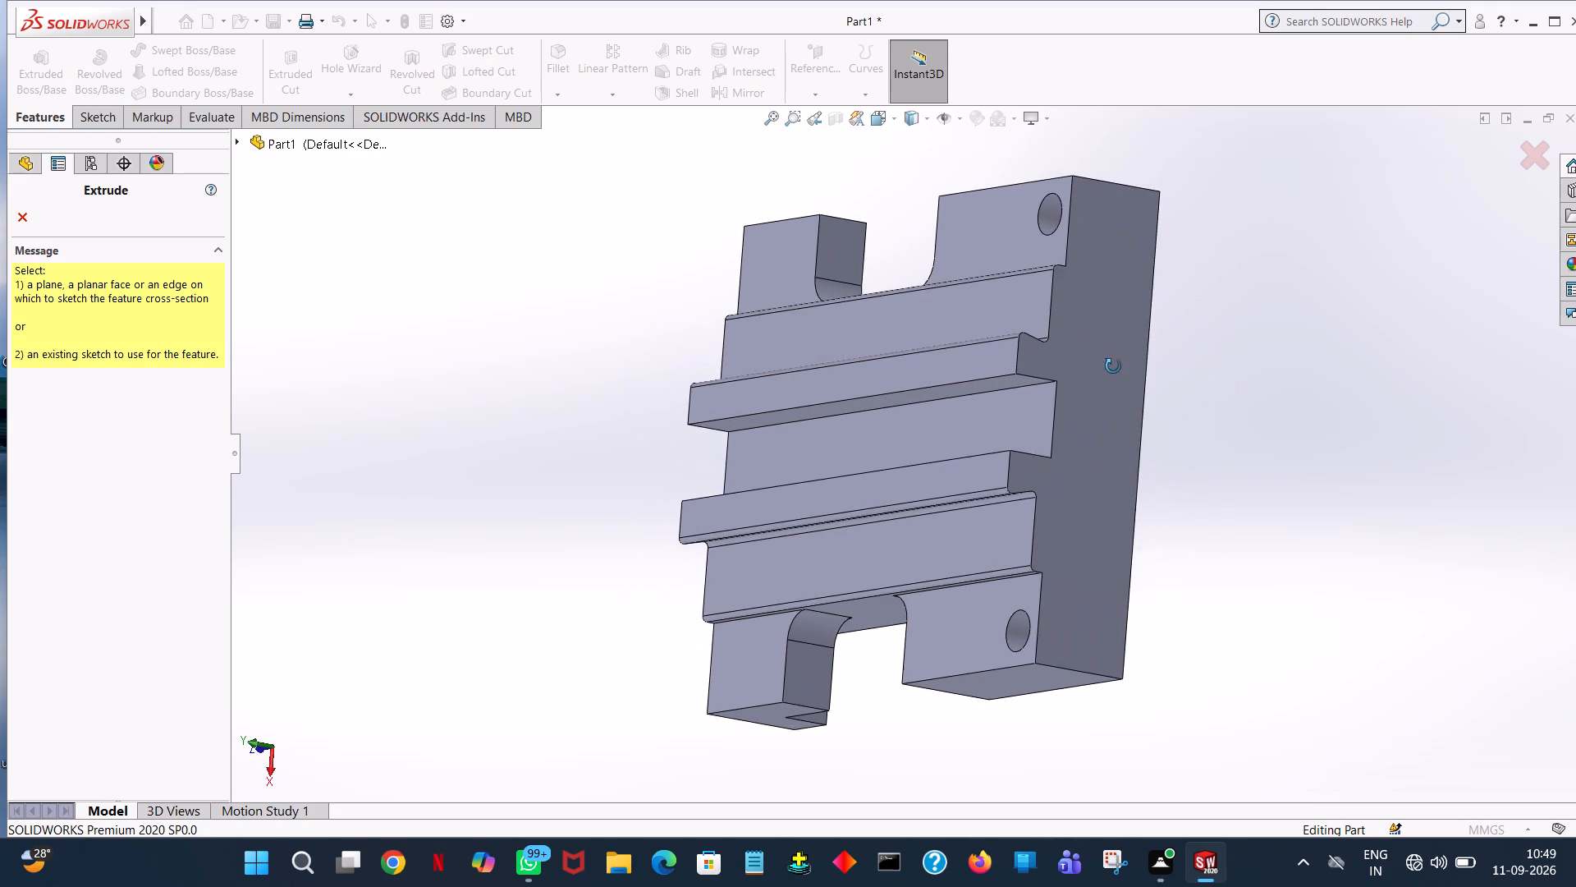
middle_click_drag(1113, 366, 1113, 361)
left_click(972, 358)
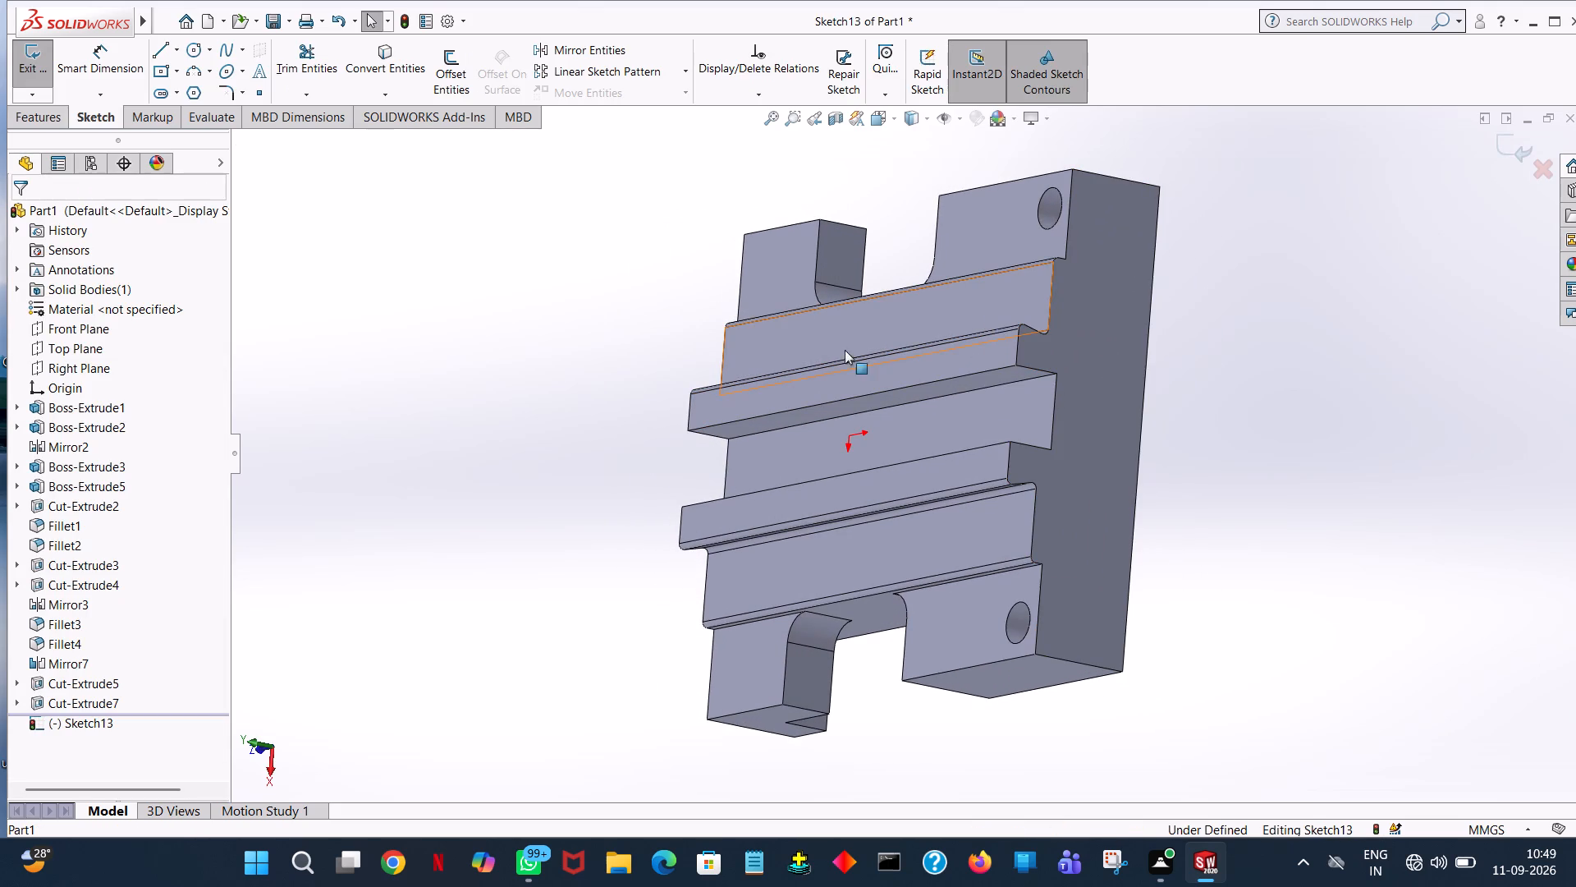
key("space")
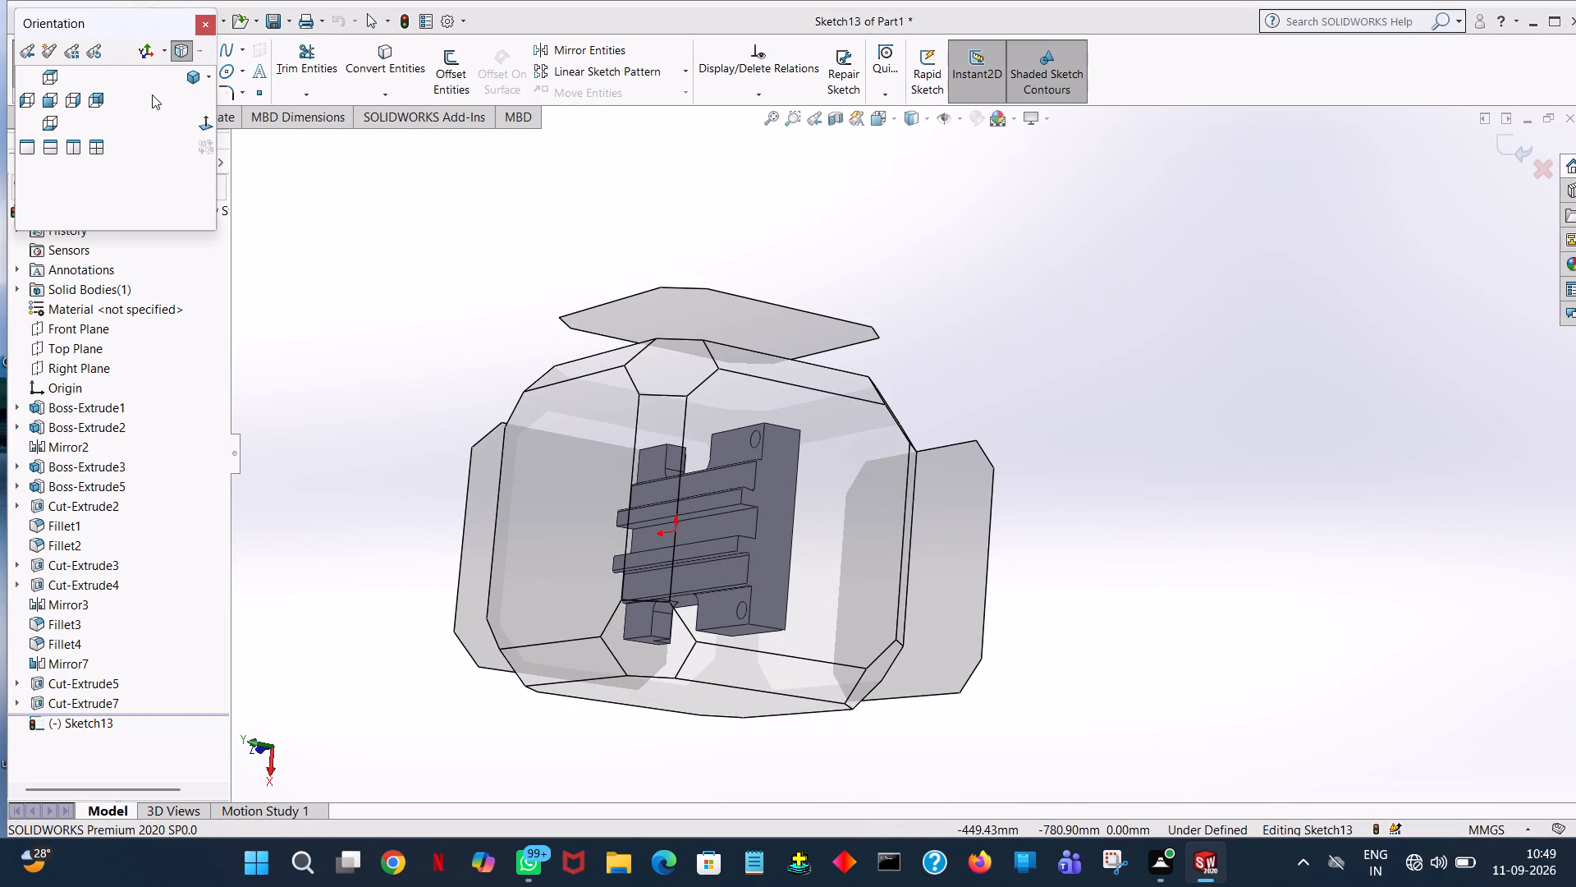
left_click(210, 123)
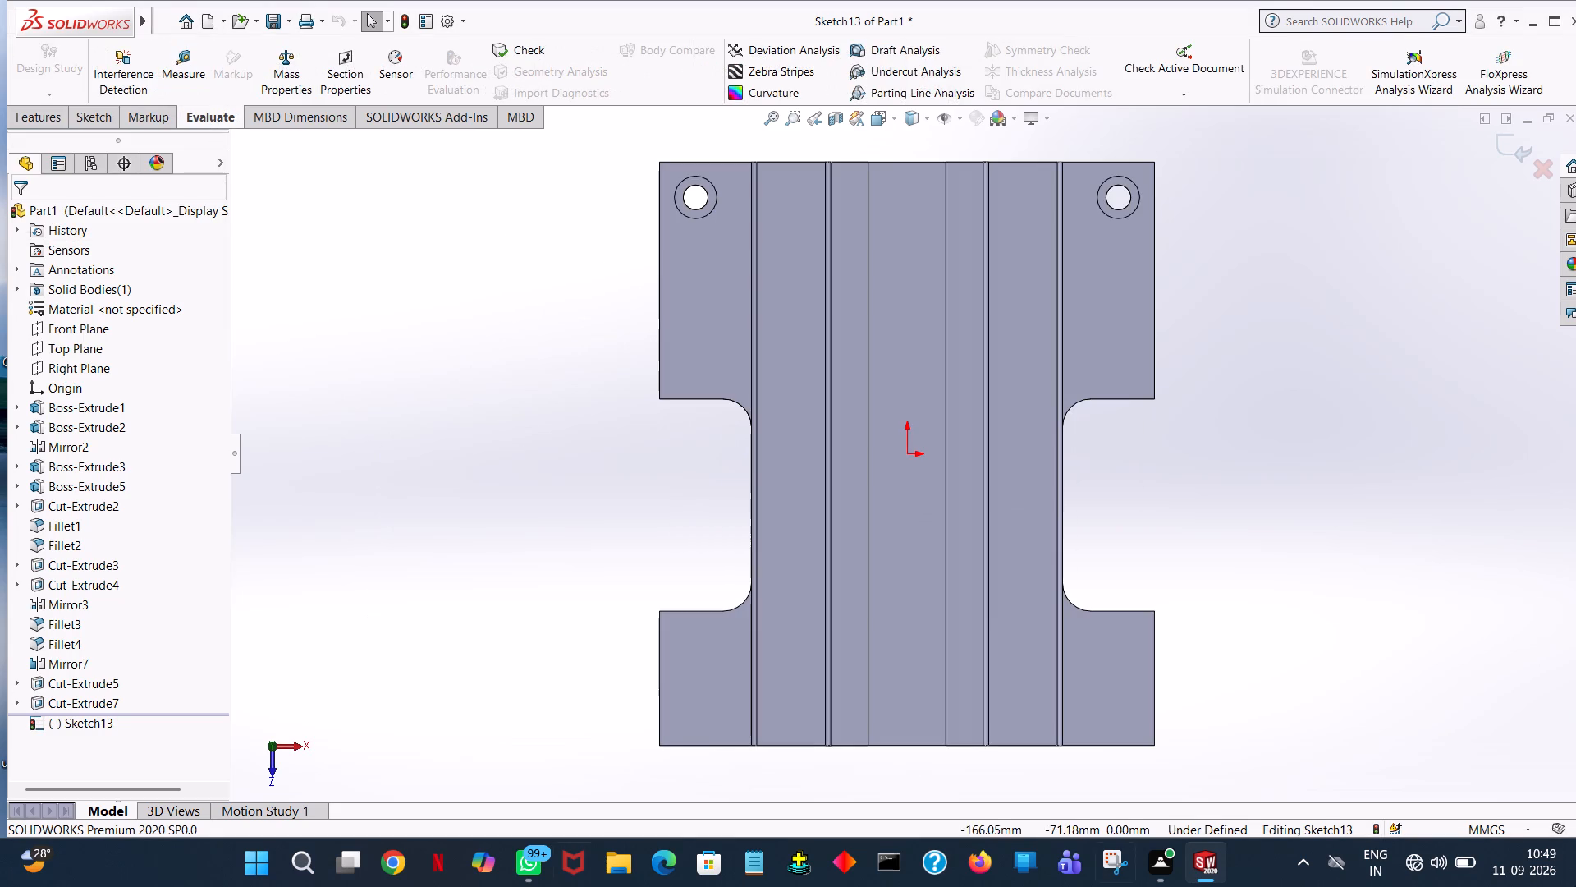
middle_click_drag(1327, 283, 1292, 287)
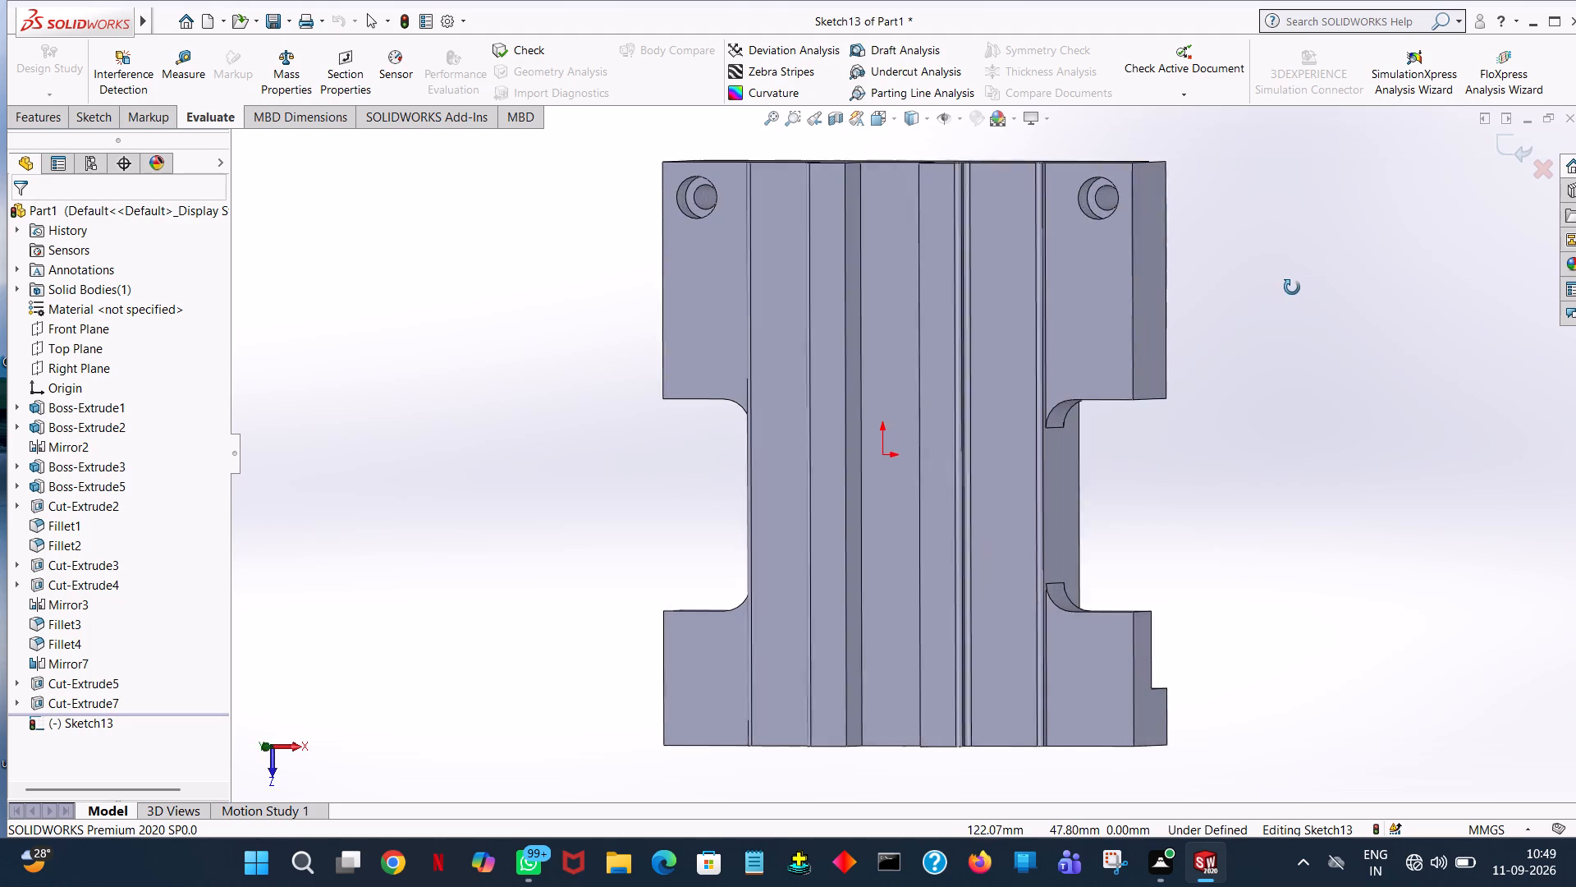
middle_click_drag(1292, 287, 1312, 256)
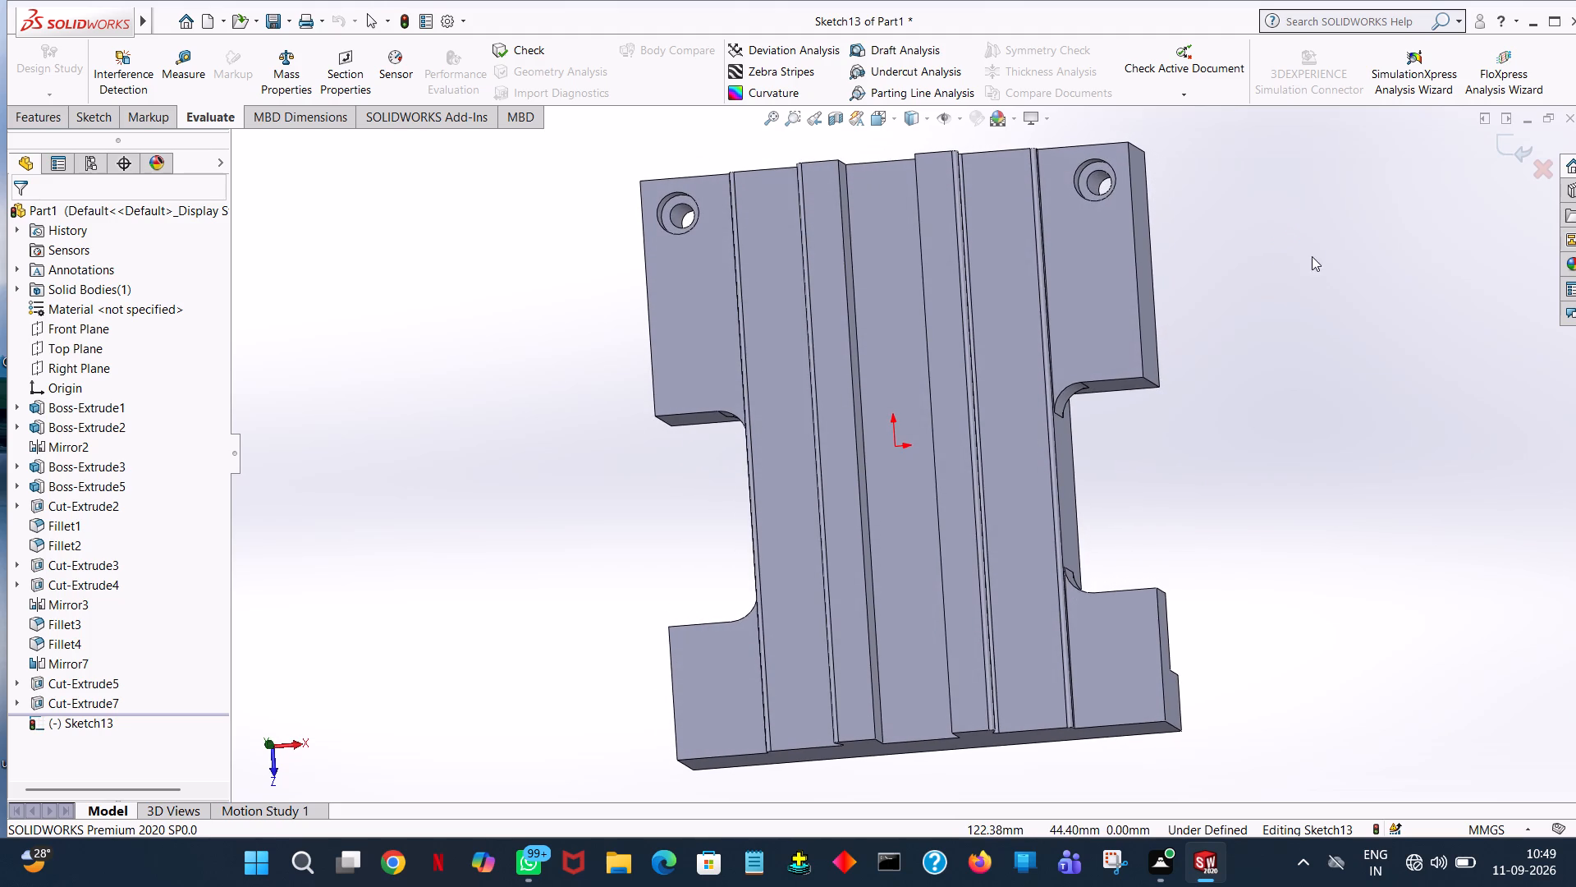
left_click(88, 115)
left_click(157, 52)
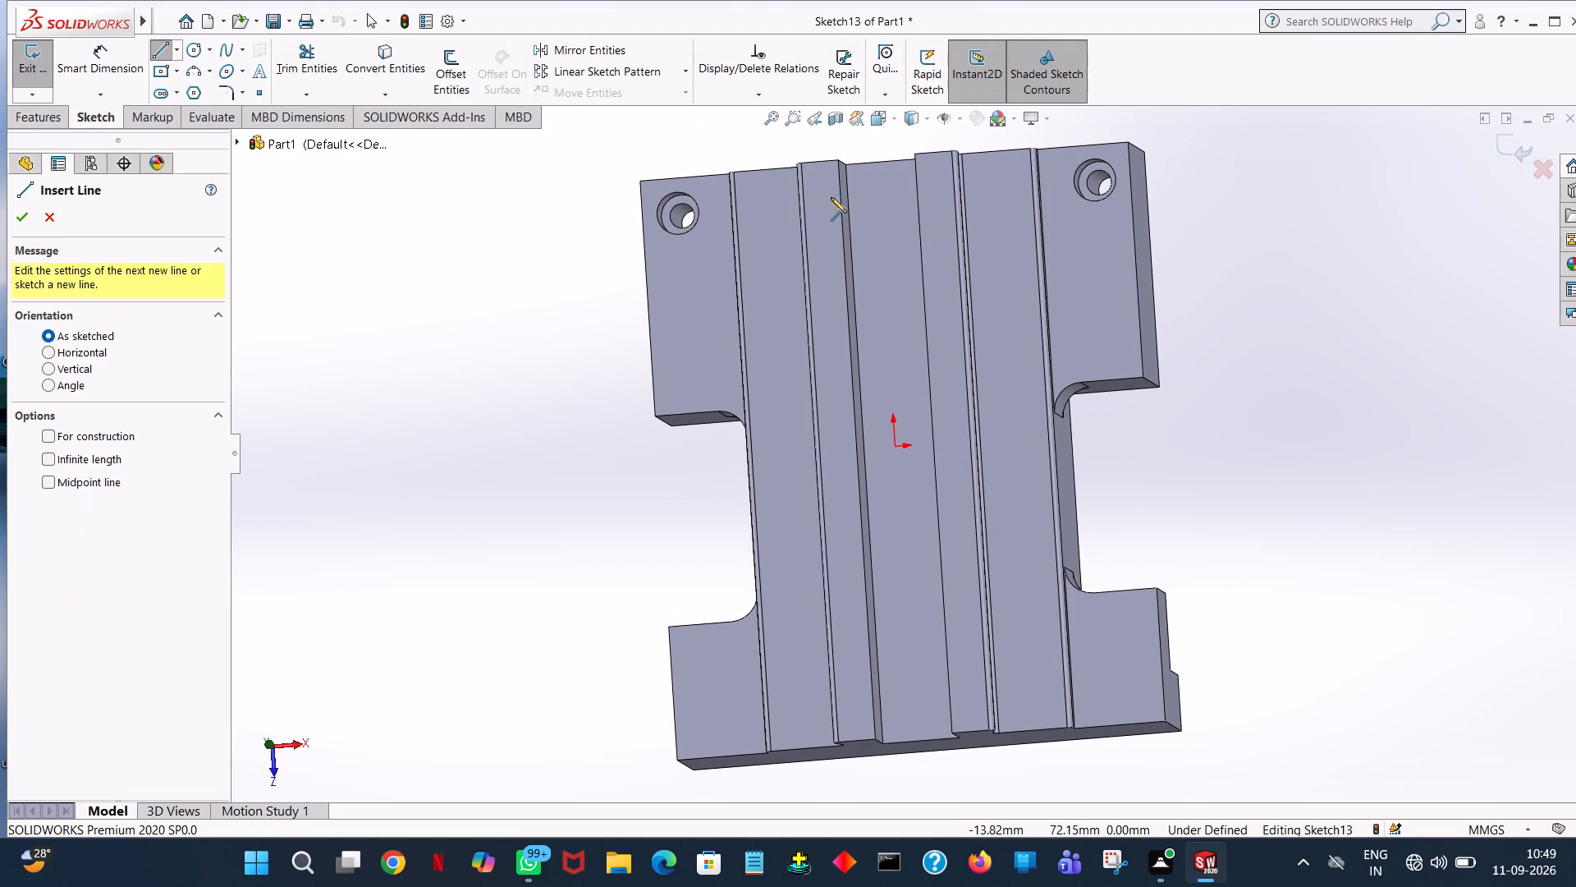
left_click(838, 158)
left_click(915, 153)
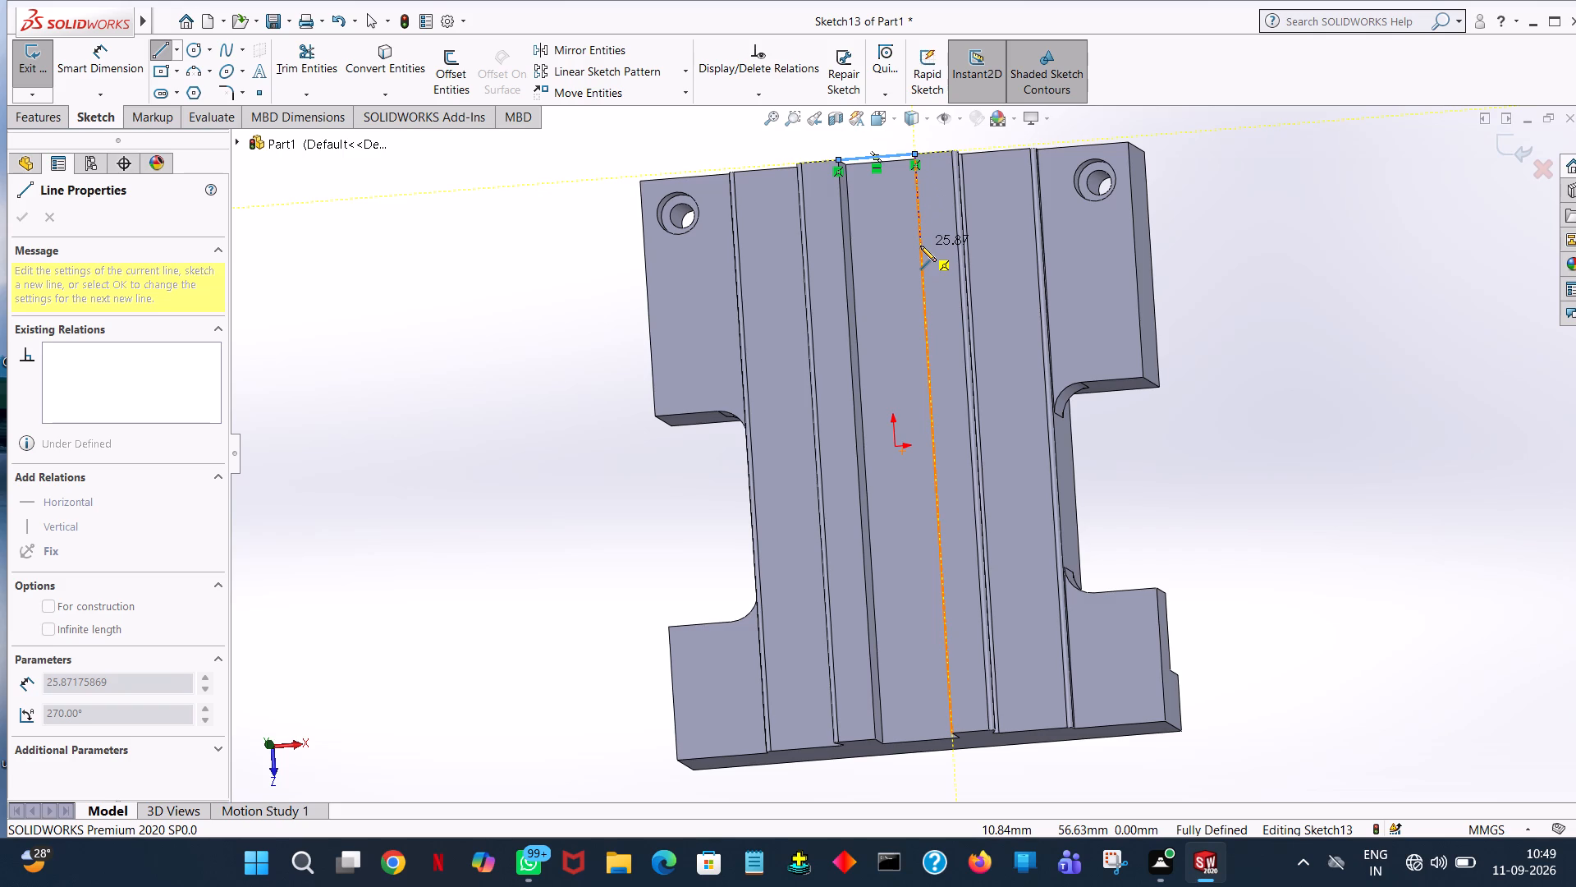
Complete the rectangle across the channel with 38 mm sides along the rails' inner edges and a closing 22 mm line.
left_click(920, 246)
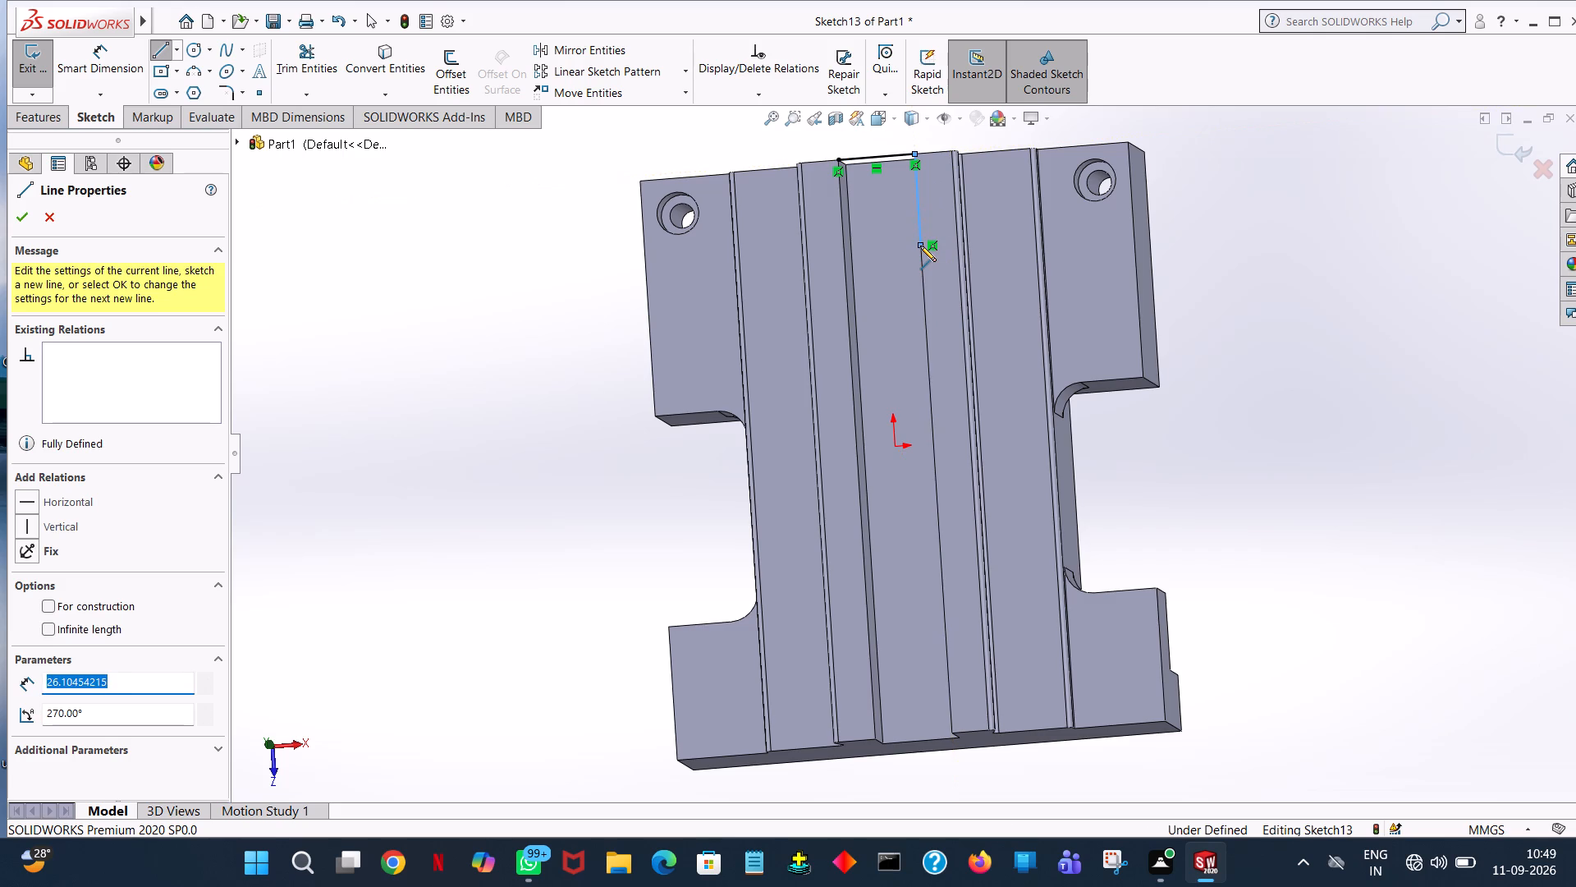
type("39")
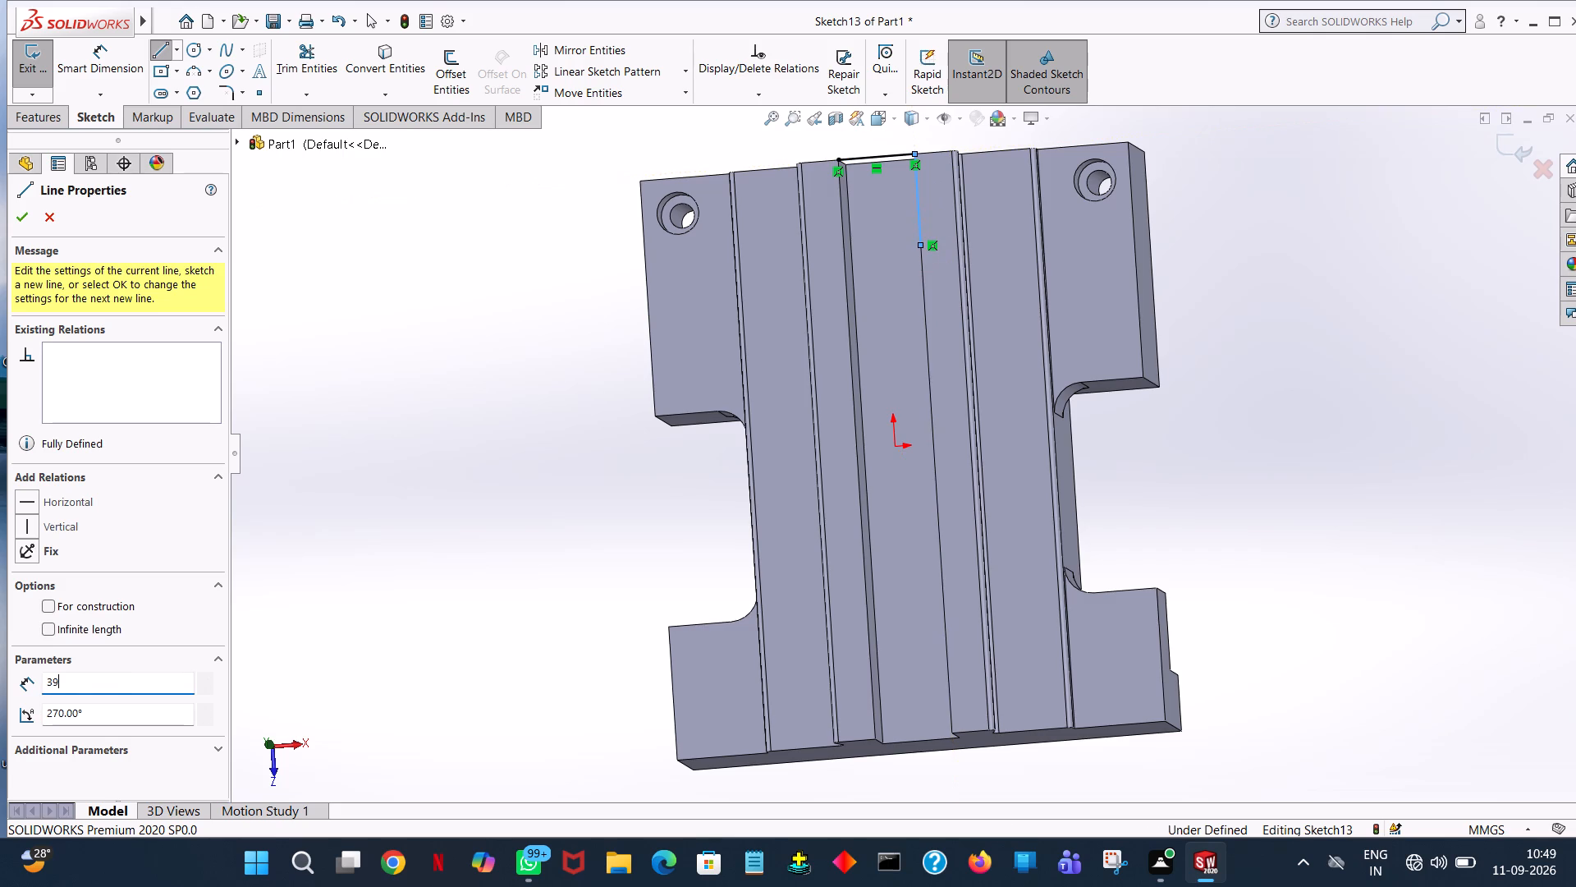
key("BackSpace")
key("8")
key("Return")
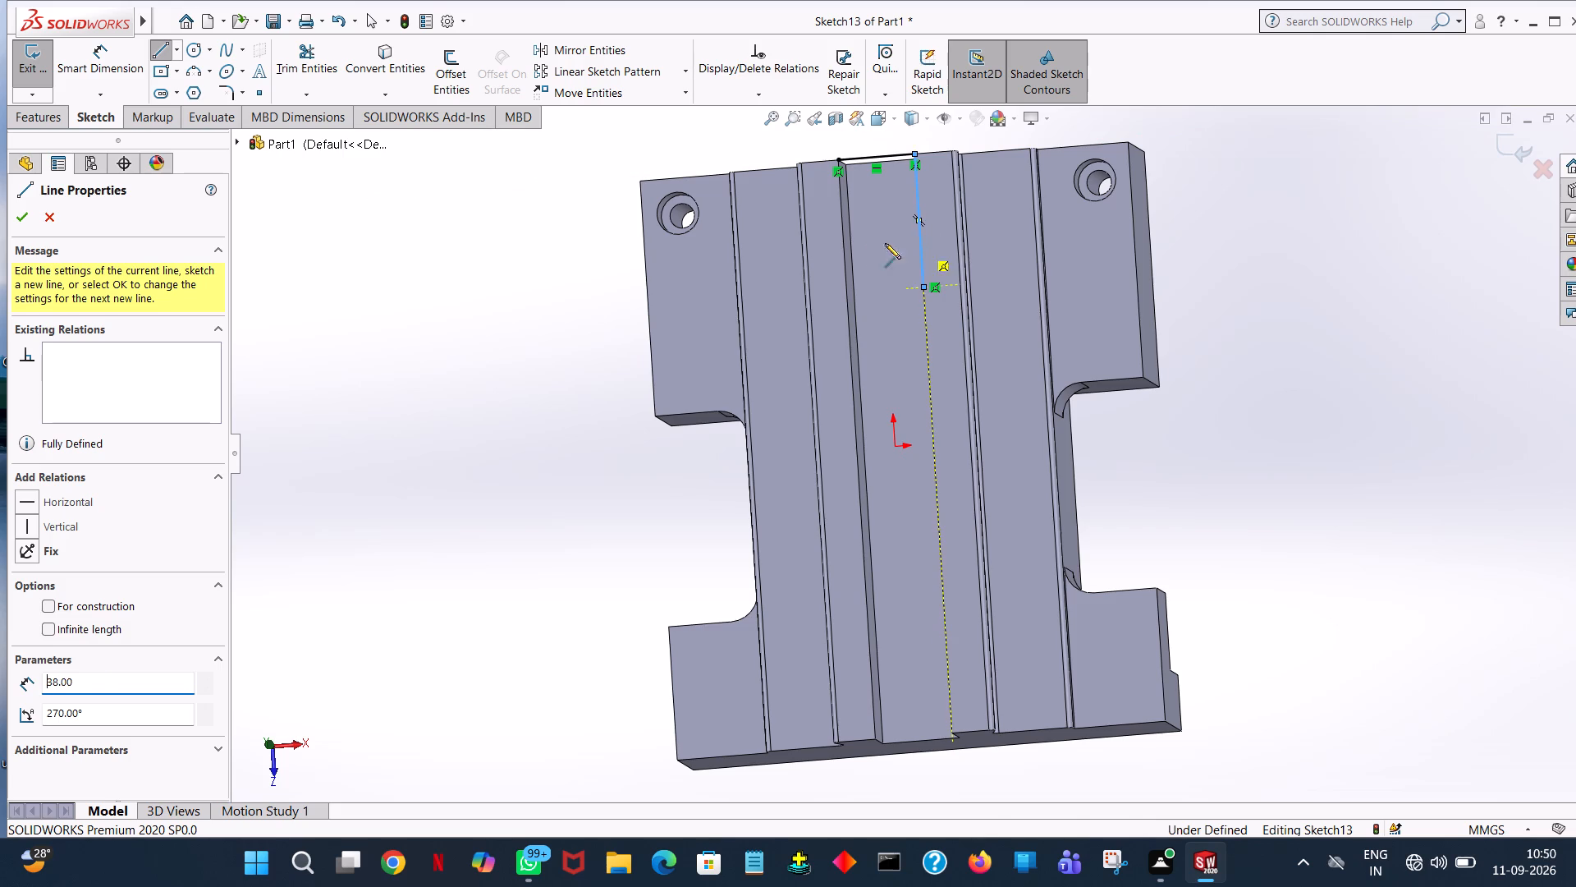
left_click(845, 292)
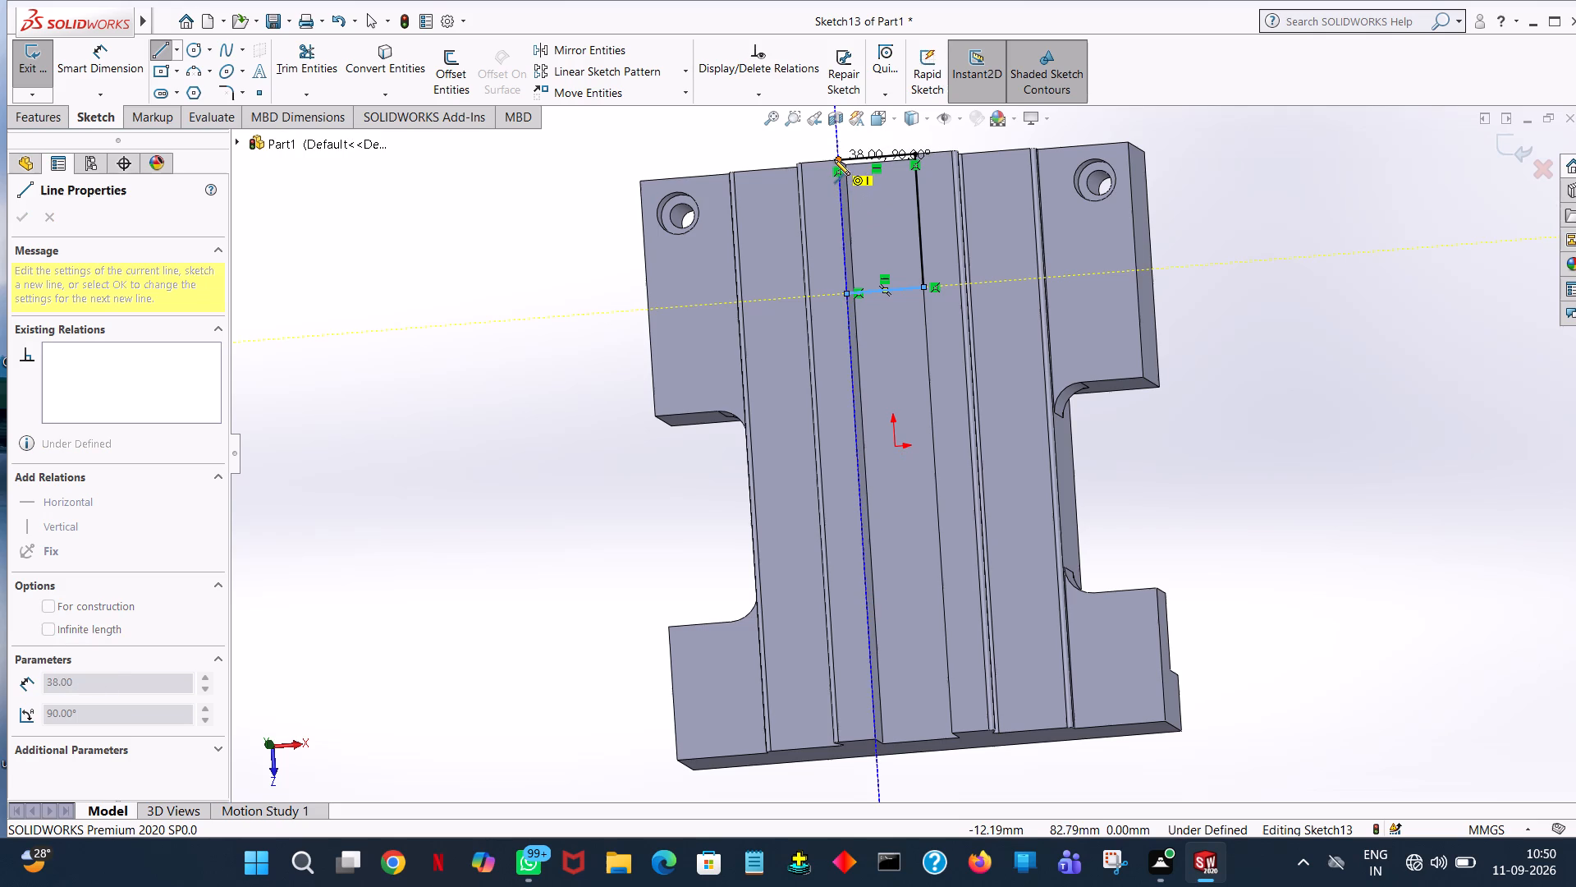
left_click(834, 159)
right_click(834, 159)
left_click(861, 168)
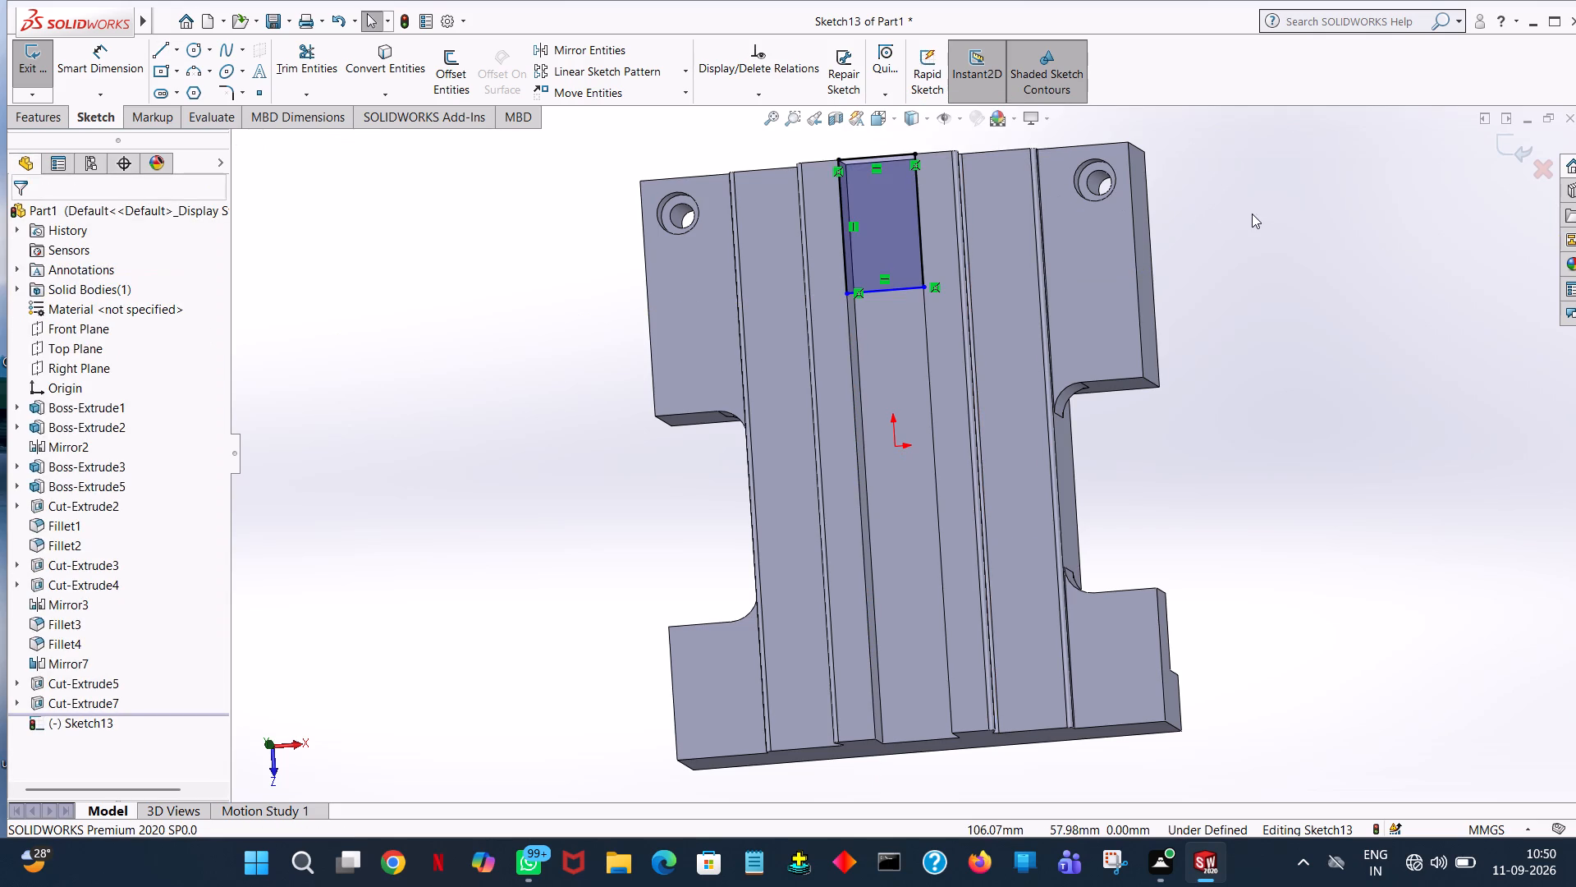
middle_click_drag(1252, 214, 1270, 44)
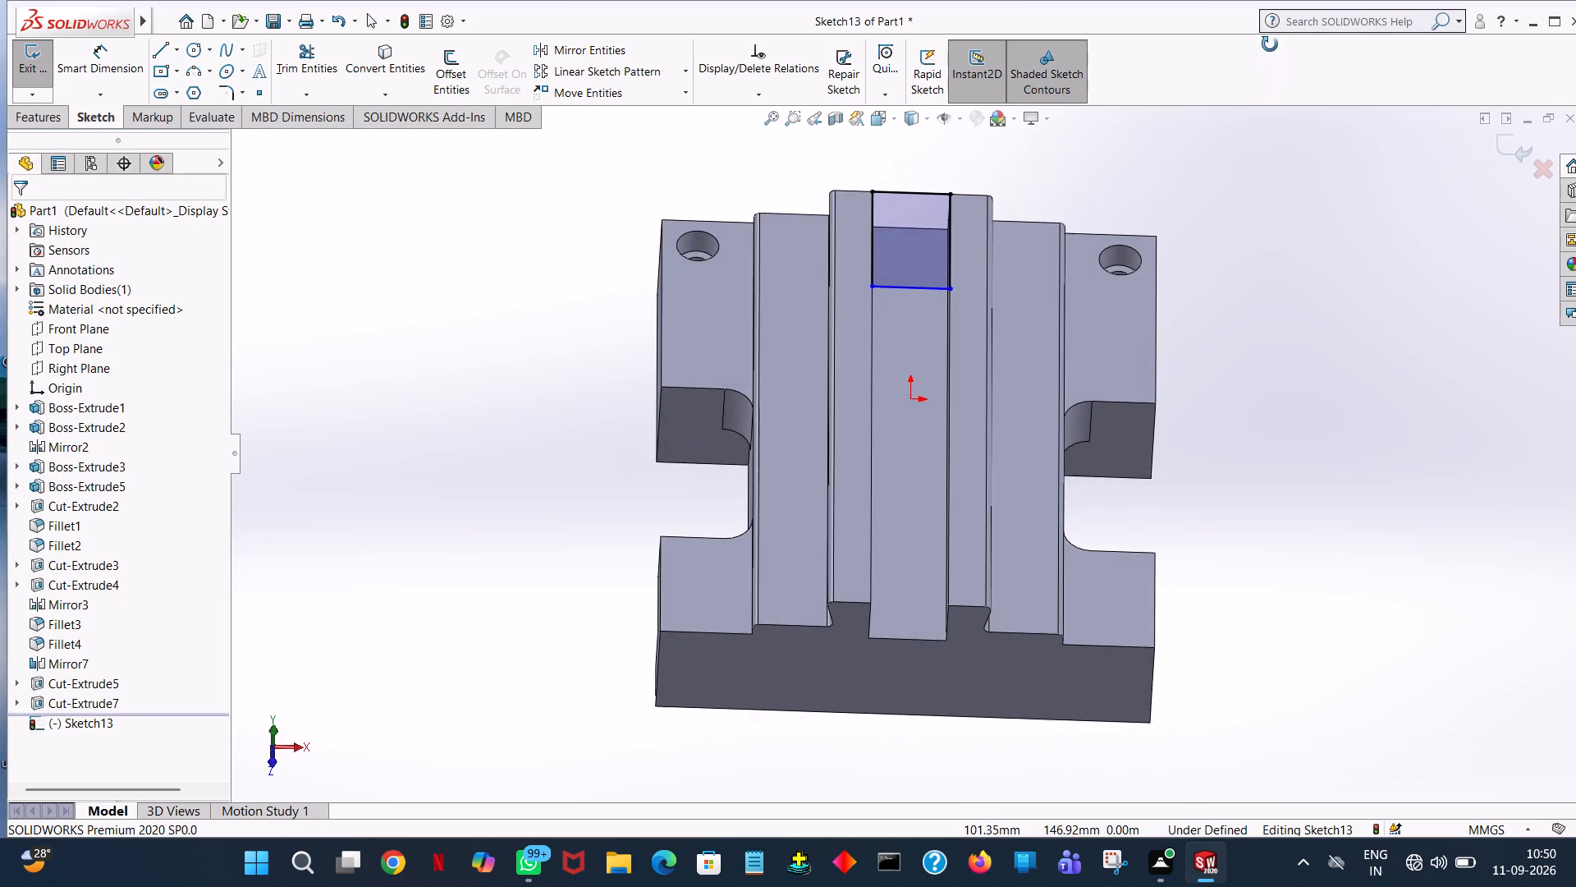
middle_click_drag(1270, 44, 1274, 203)
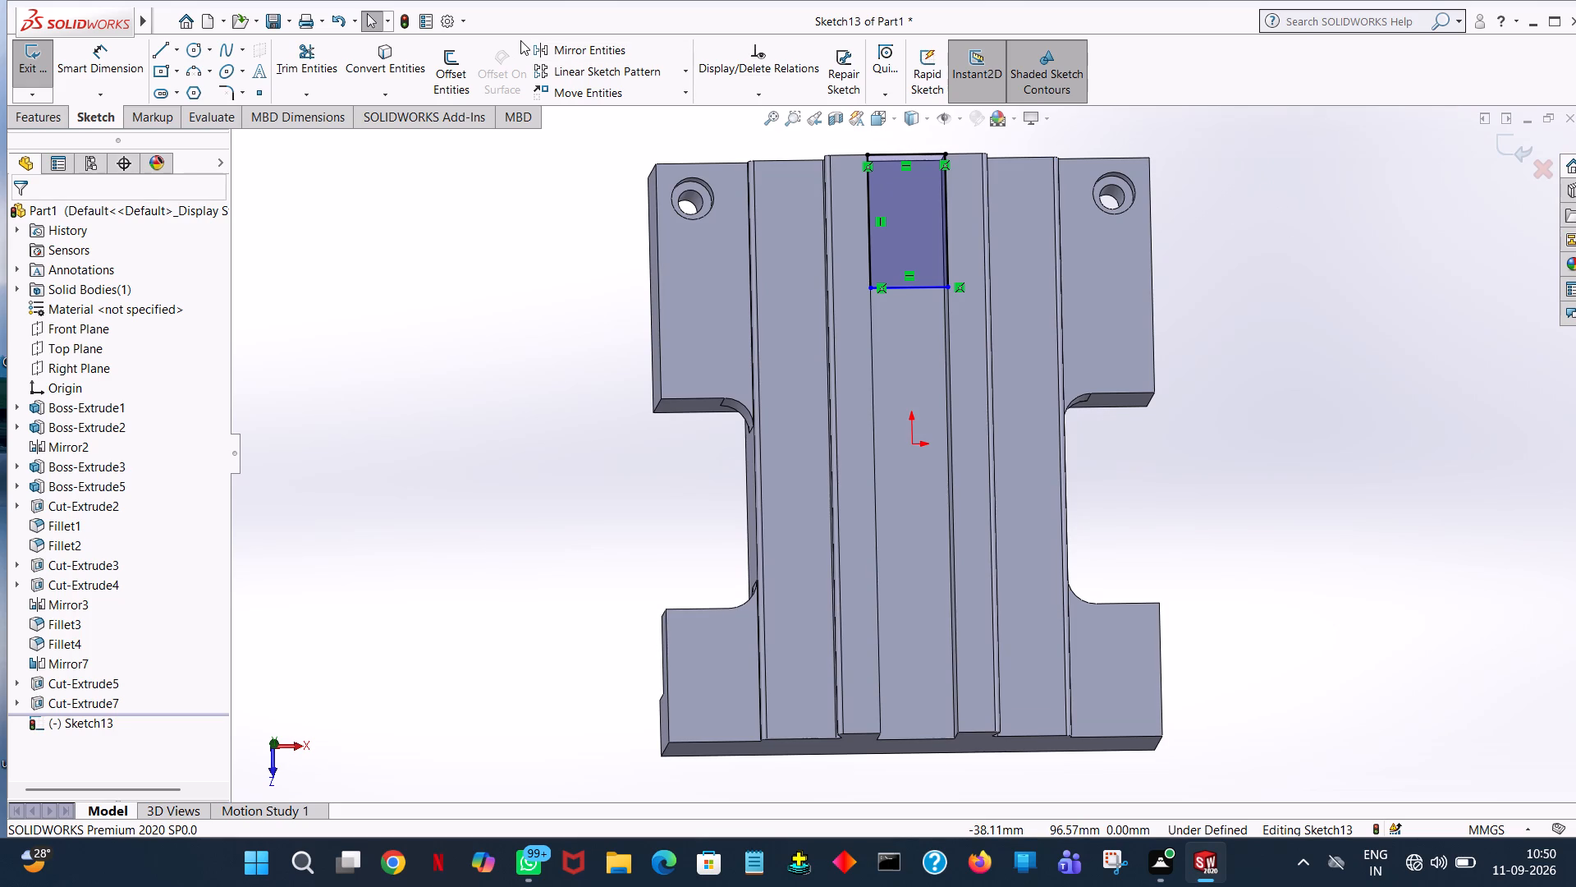
Boss-extrude the rectangle between the rails in the reversed direction, down into the channel, to a blind depth of 14 mm.
left_click(54, 121)
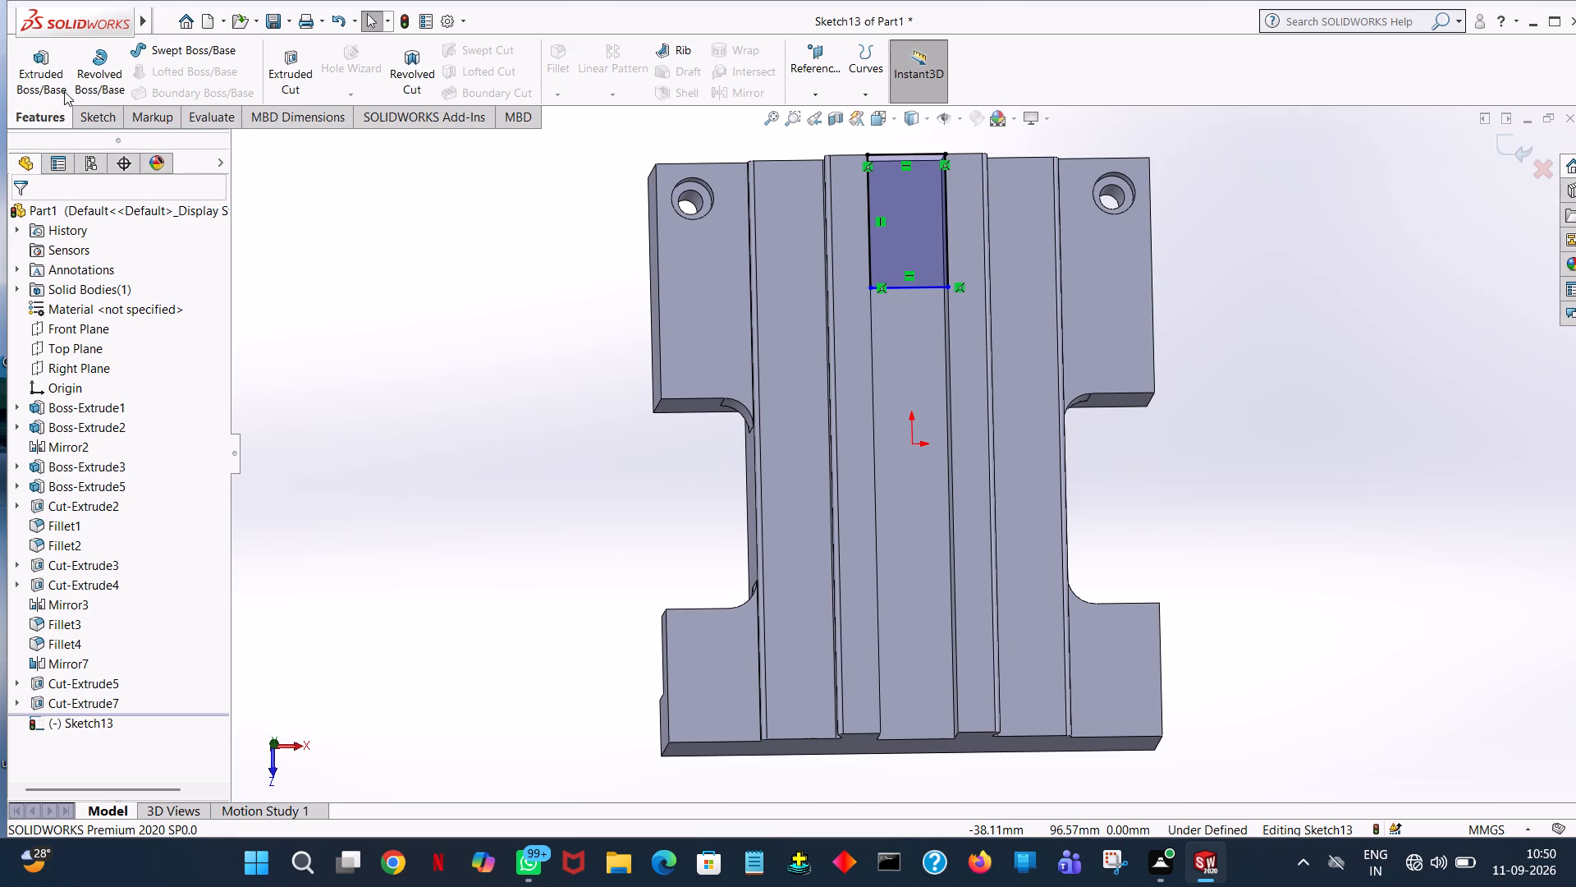
left_click(53, 85)
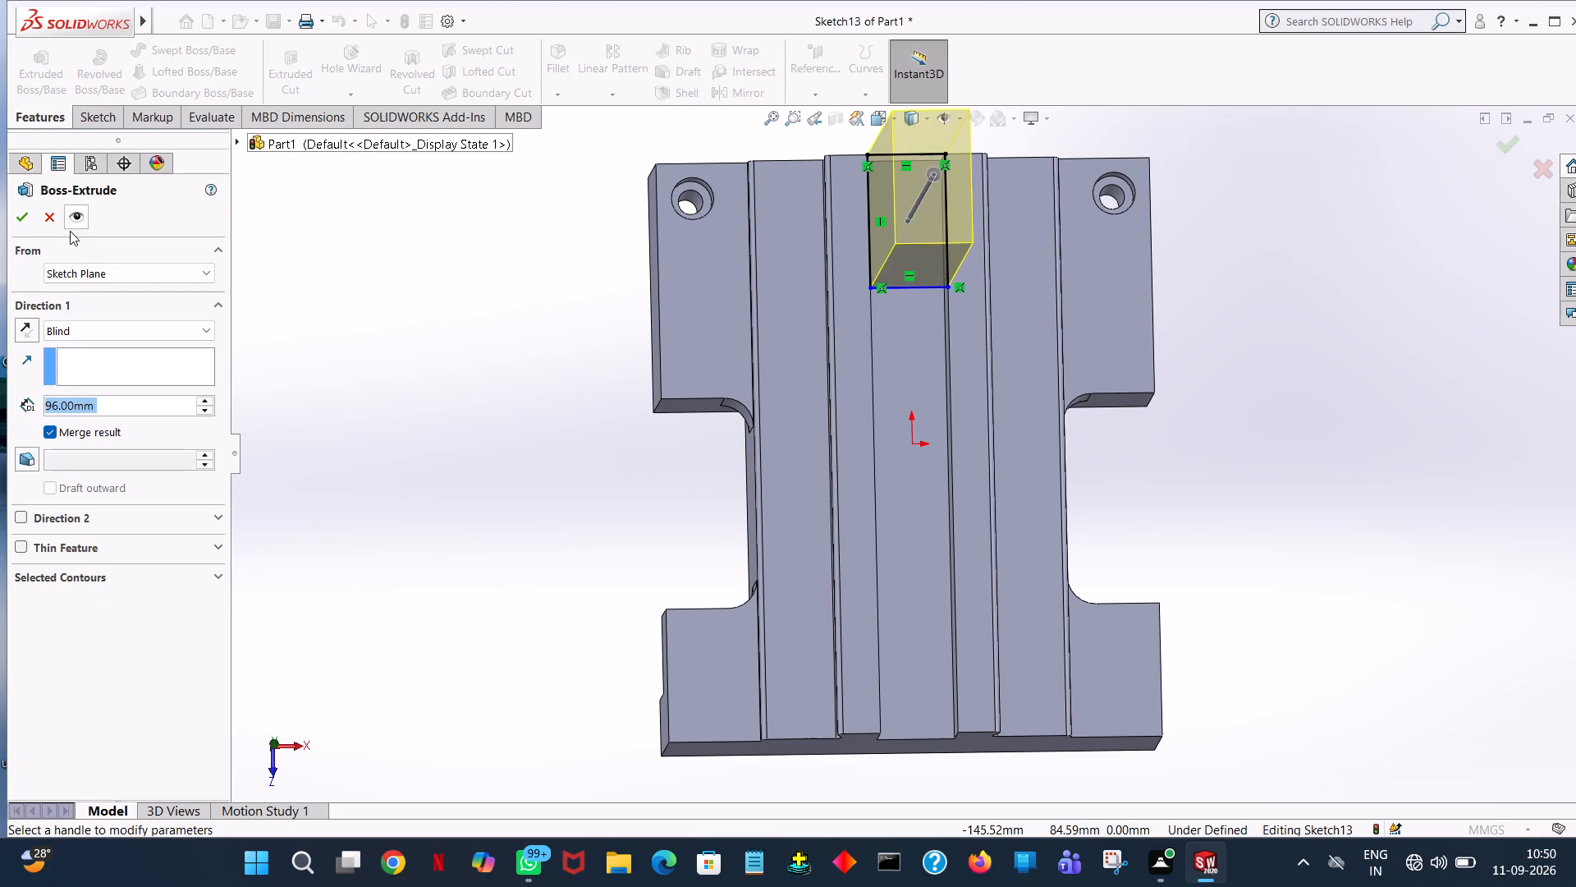
left_click(933, 175)
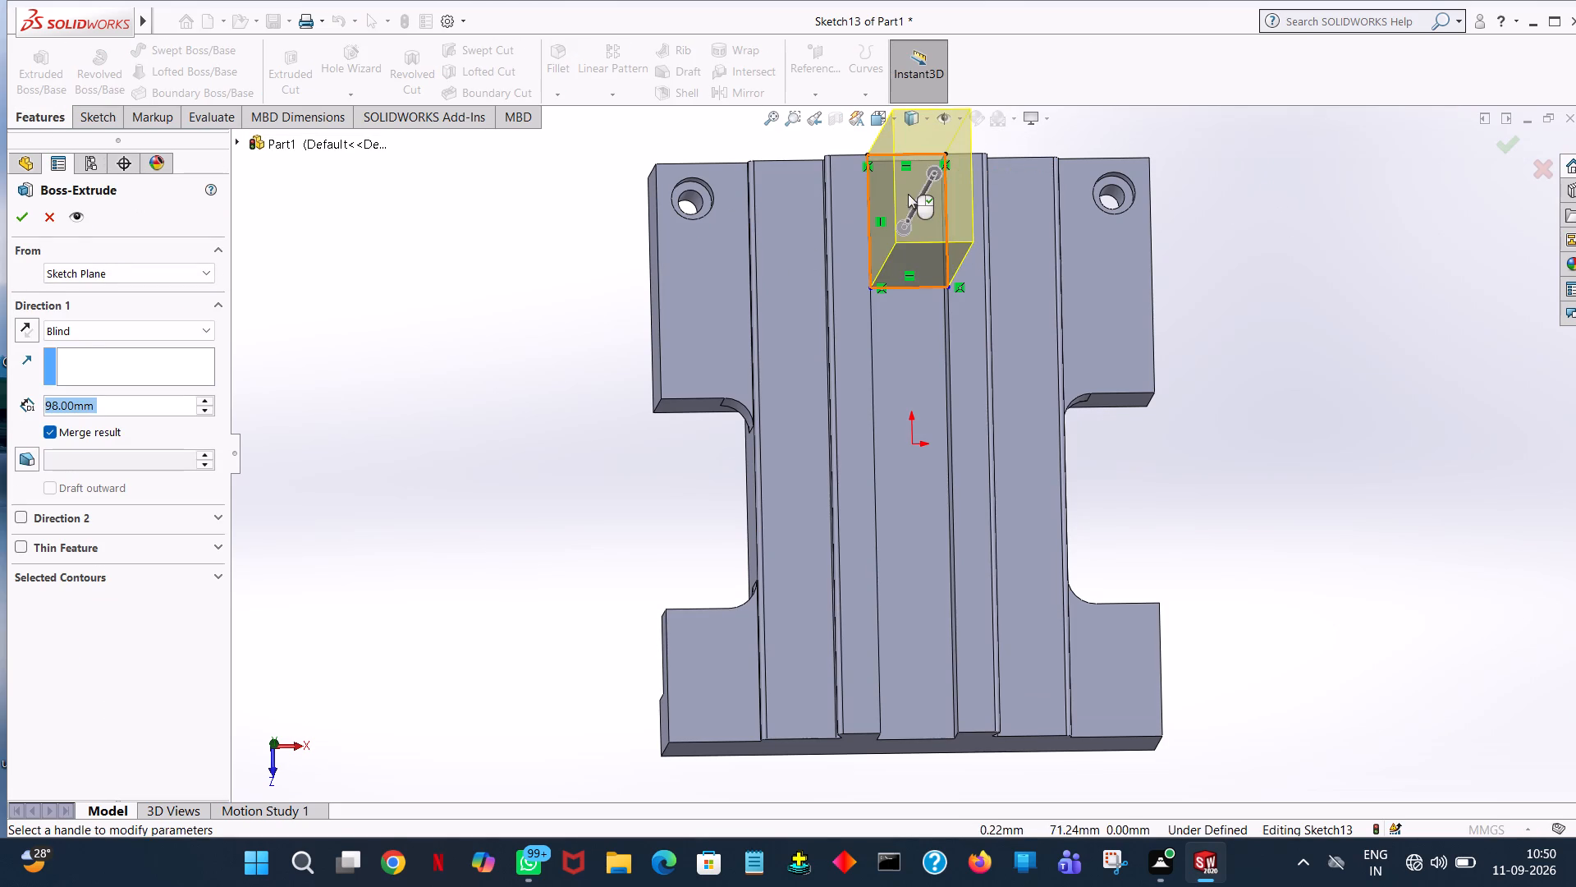
left_click(30, 324)
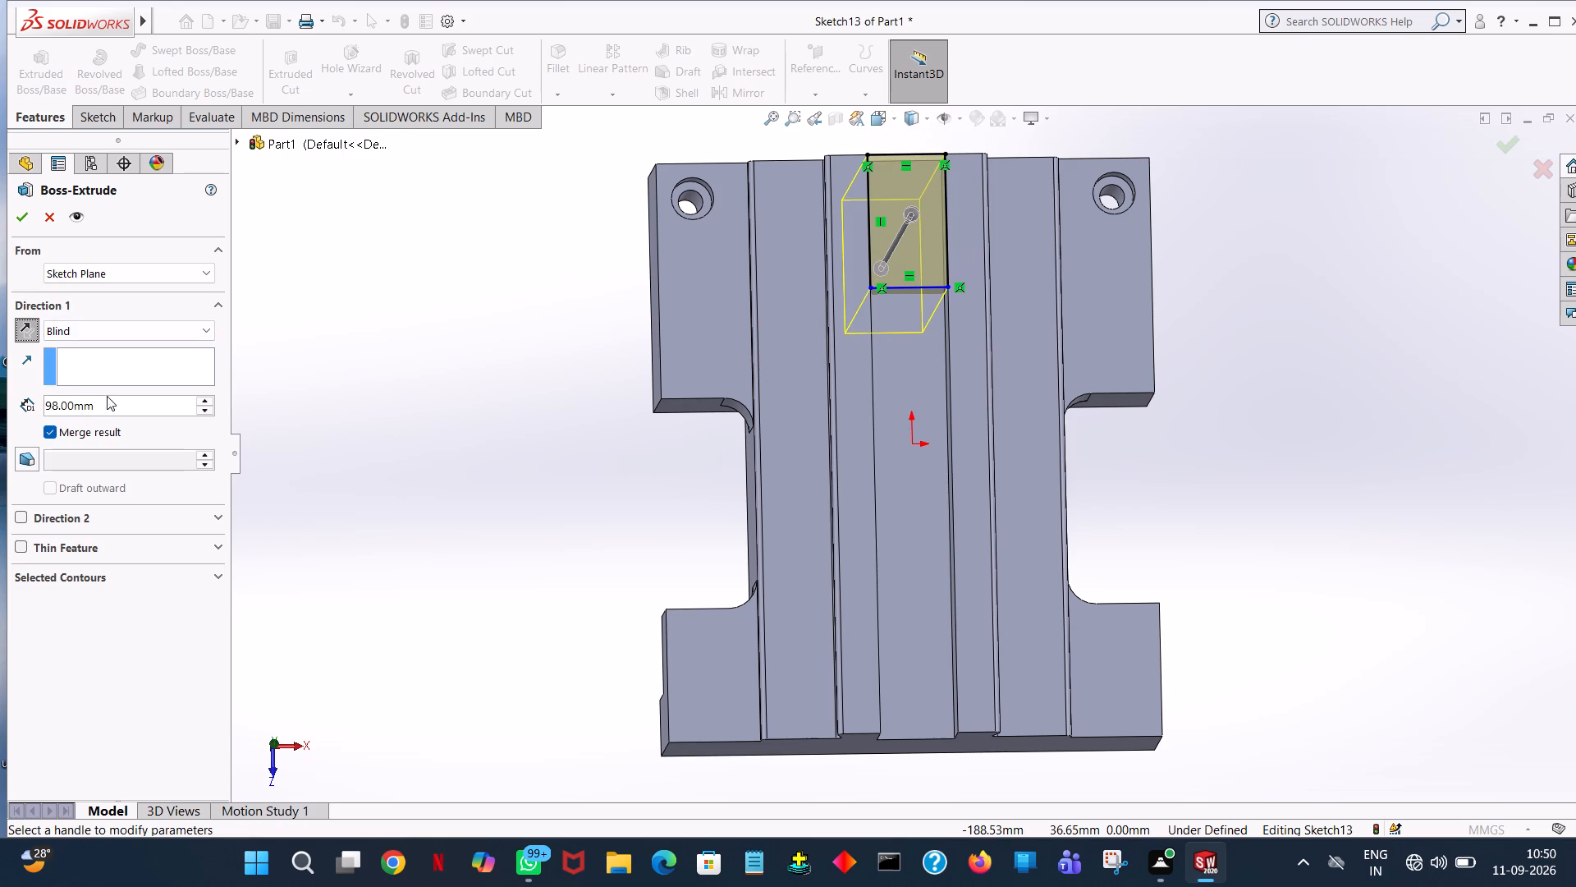
left_click(112, 402)
left_click(112, 402)
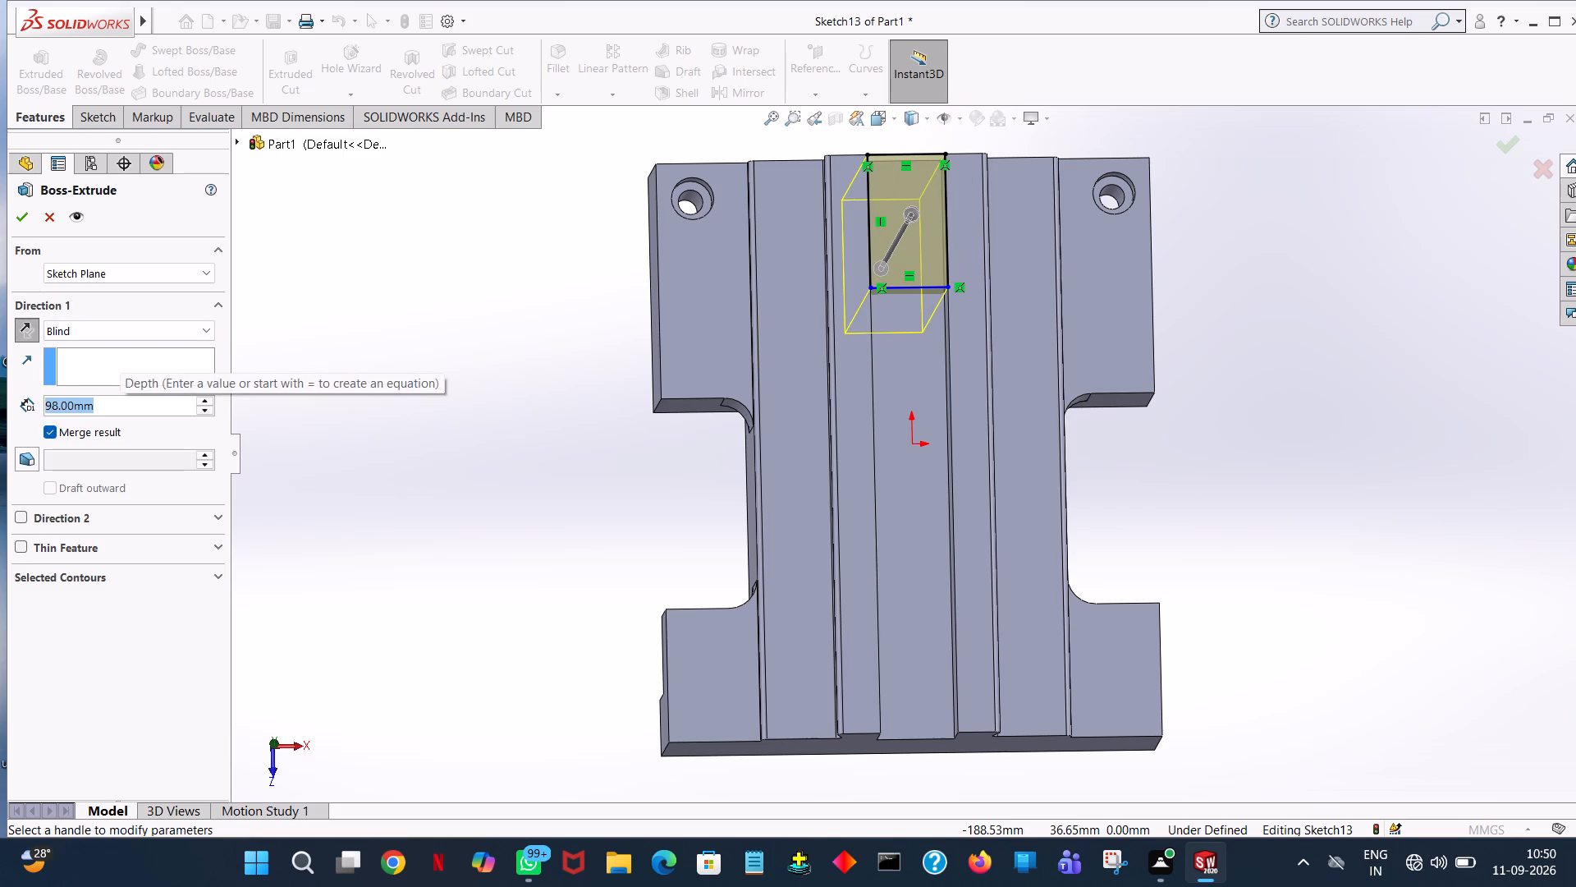
type("14")
key("Return")
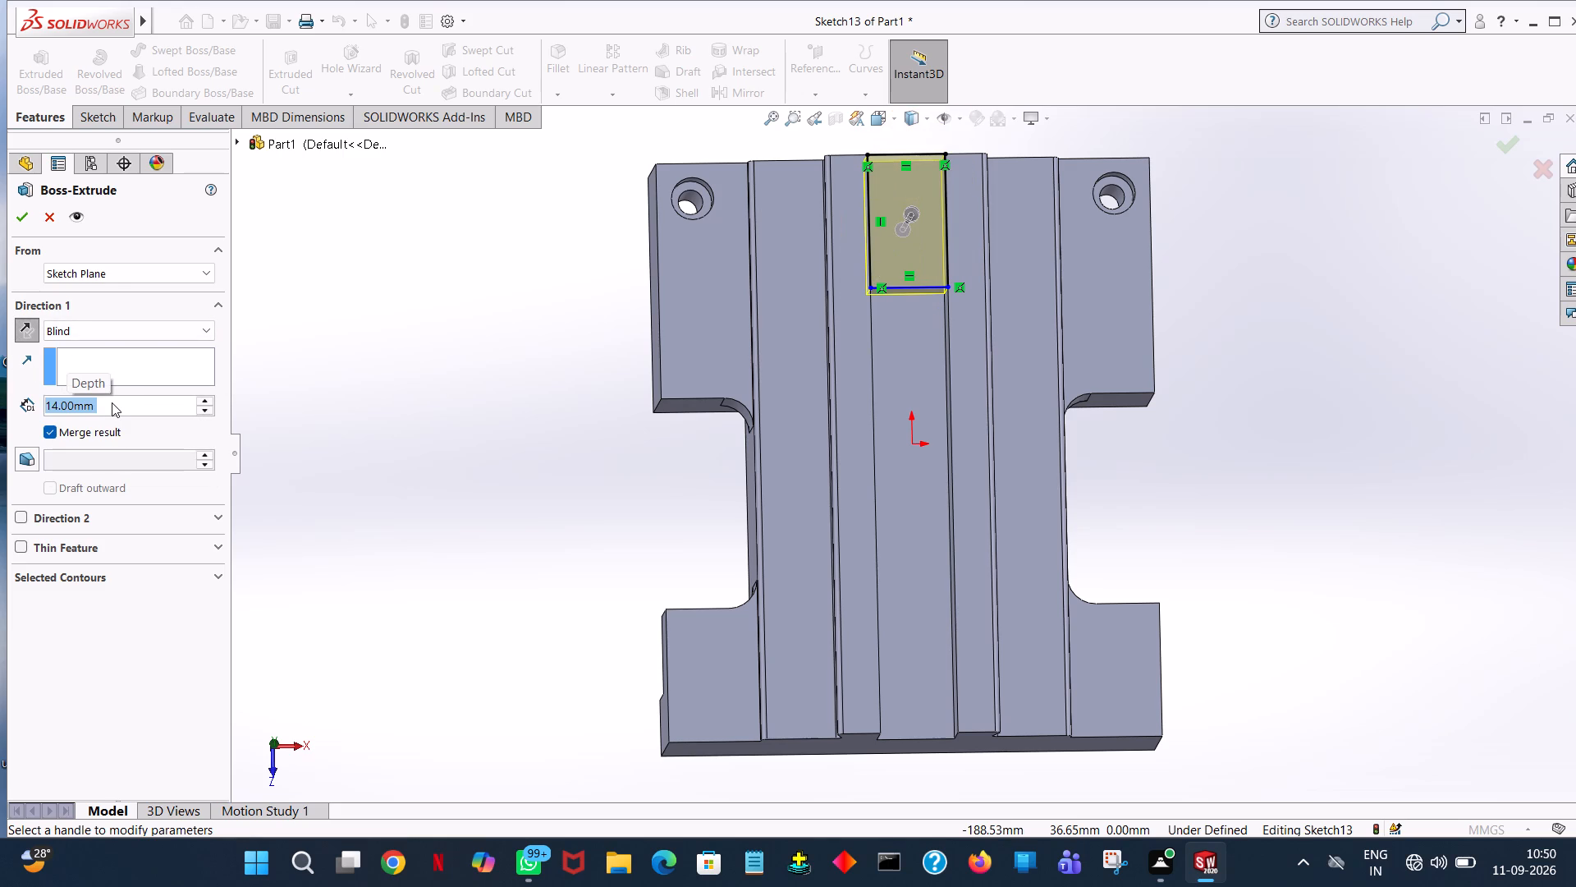
left_click(19, 217)
left_click(411, 318)
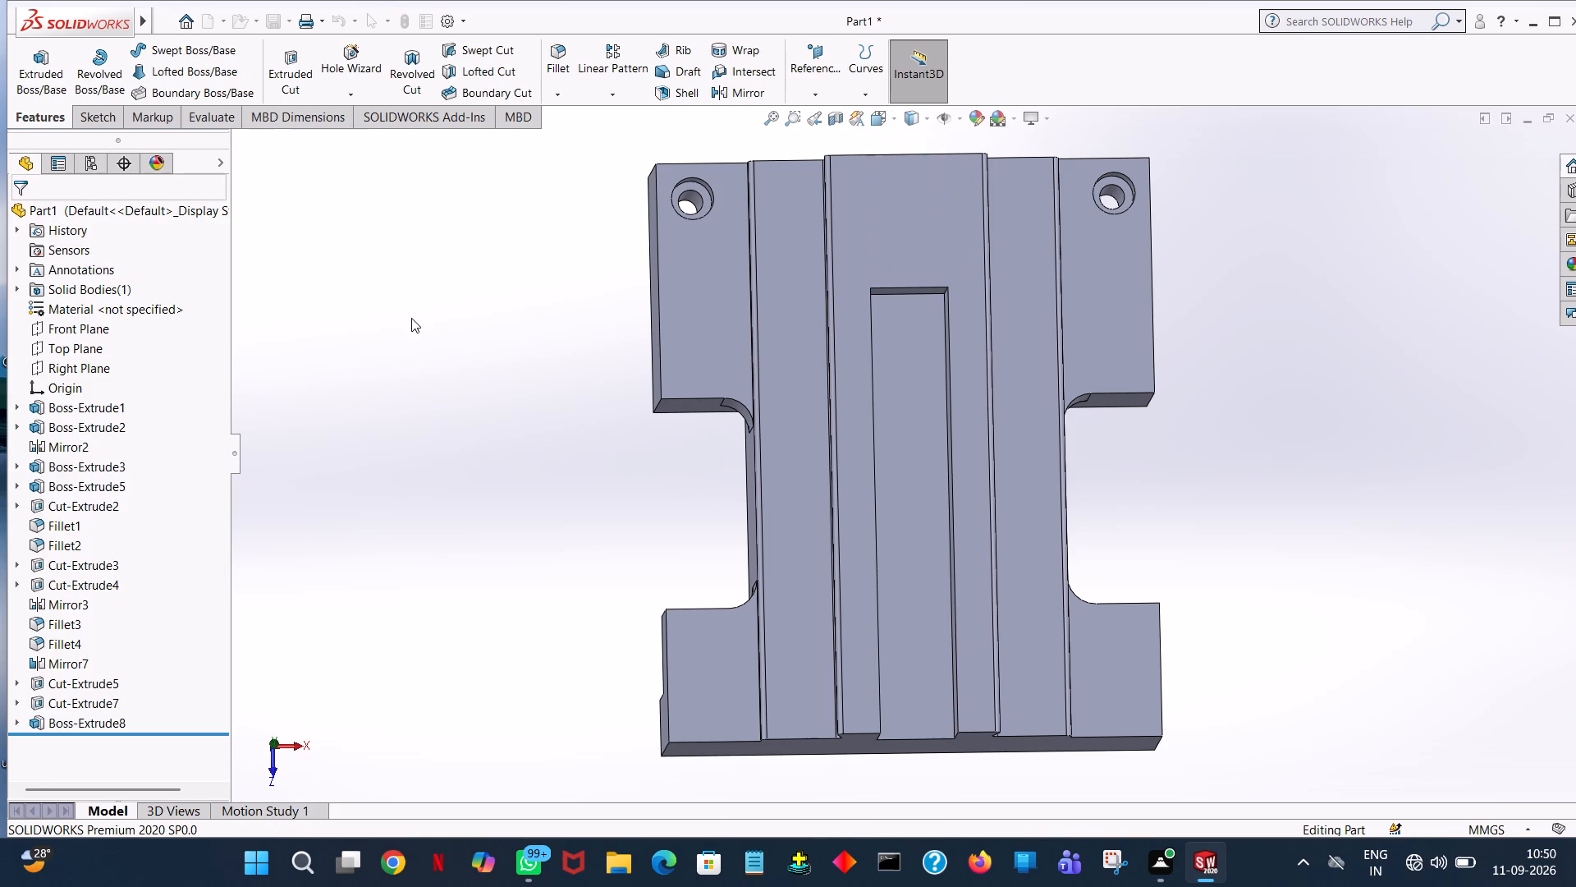
Start a cut-extrude sketch on the central raised face and draw a circle of about 8.1 mm radius centred on the boss's inner edge midpoint.
middle_click_drag(412, 319, 421, 384)
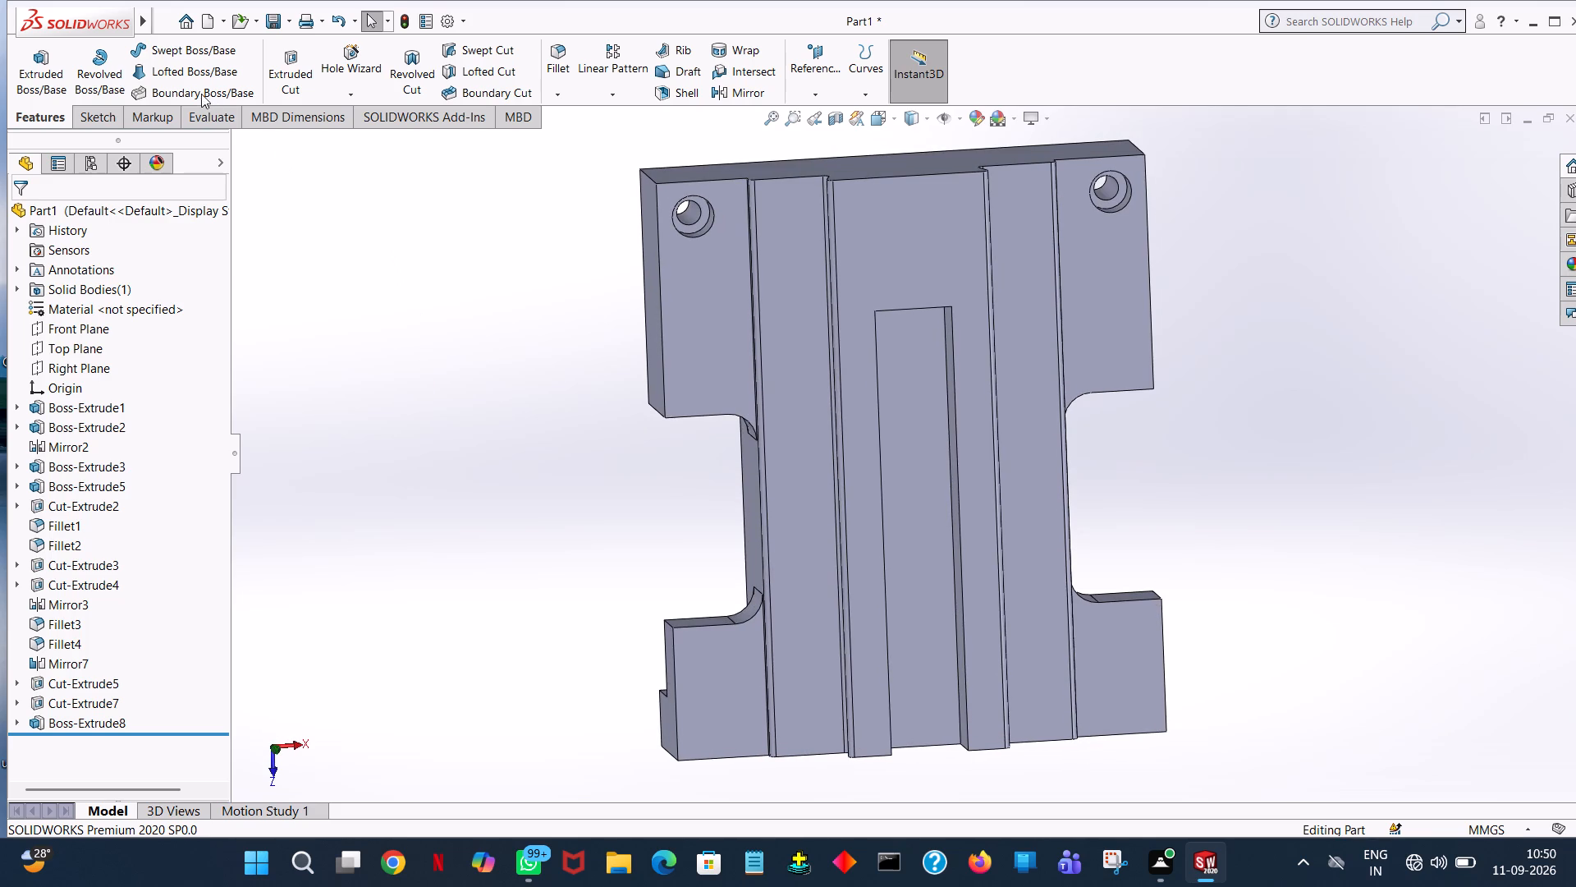
left_click(291, 65)
left_click(938, 269)
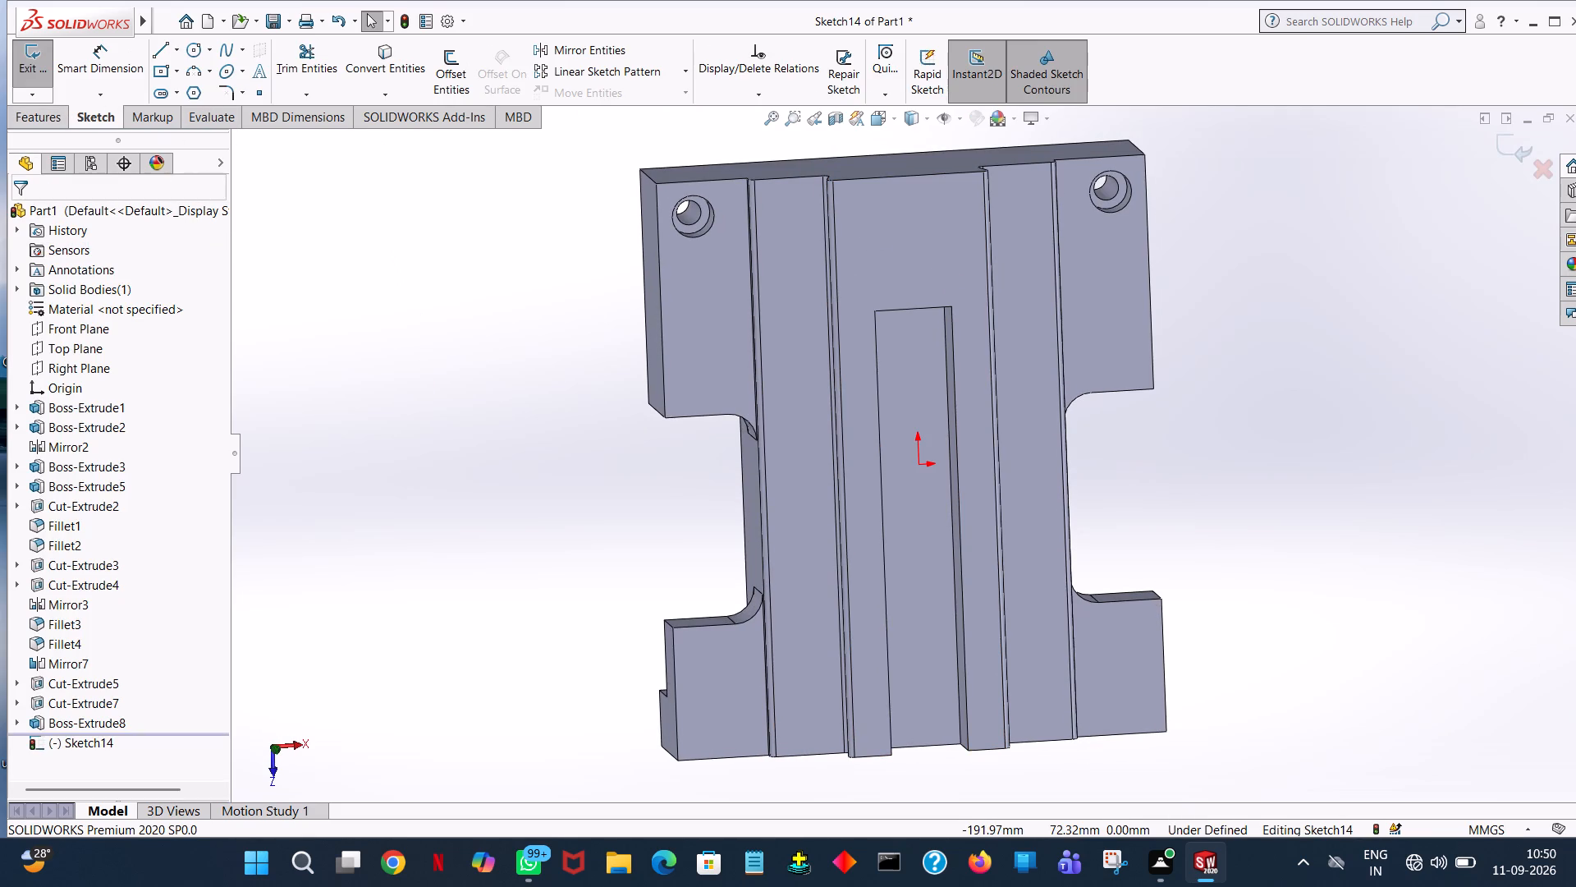
key("space")
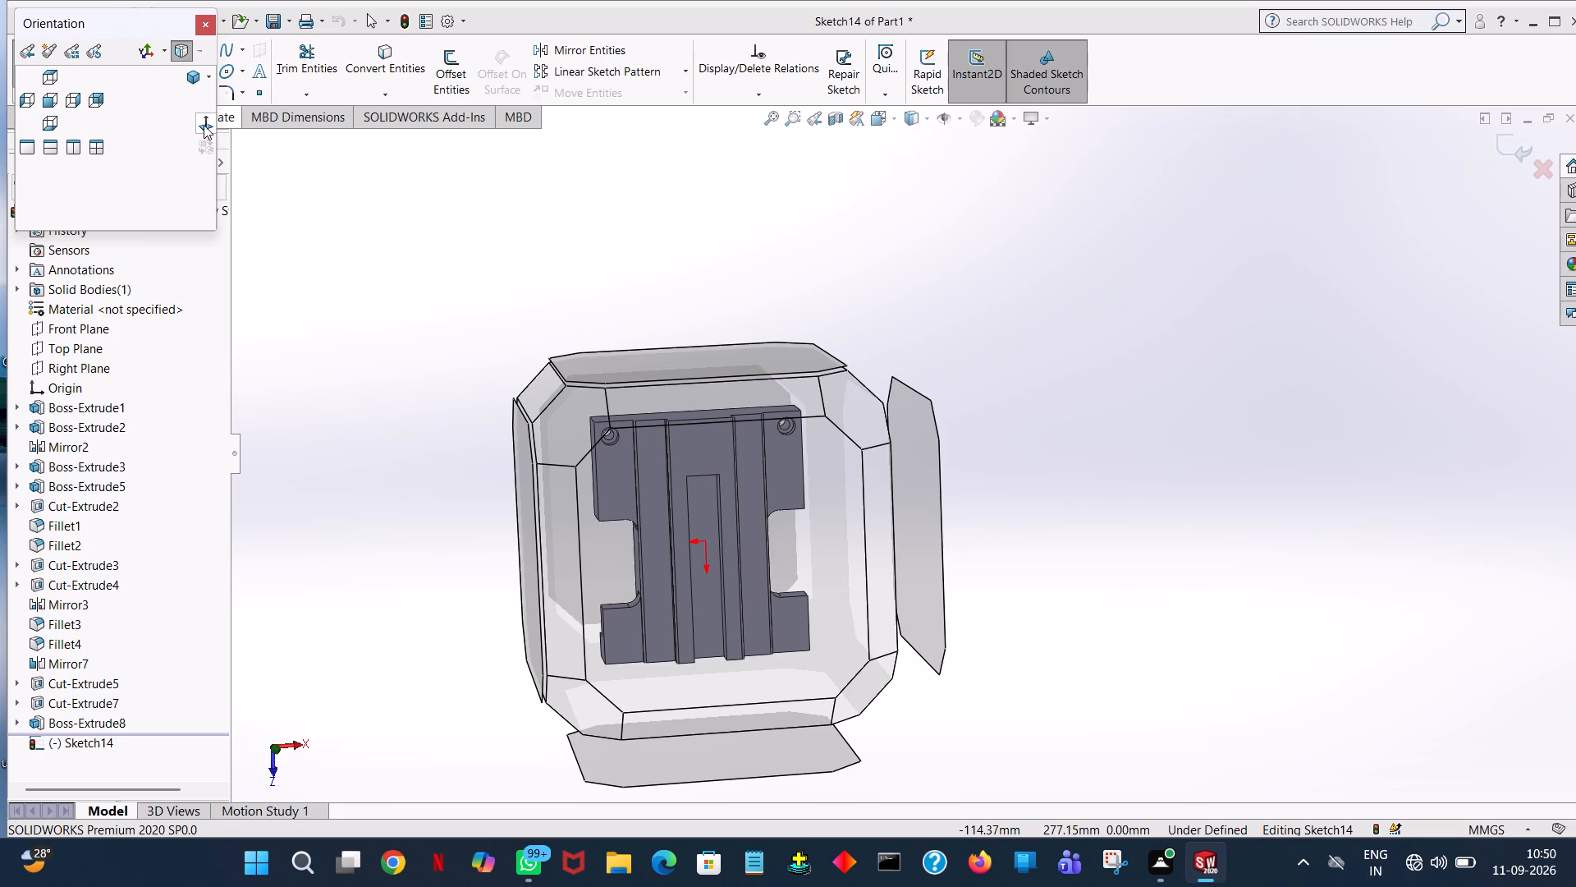
left_click(204, 125)
left_click(98, 117)
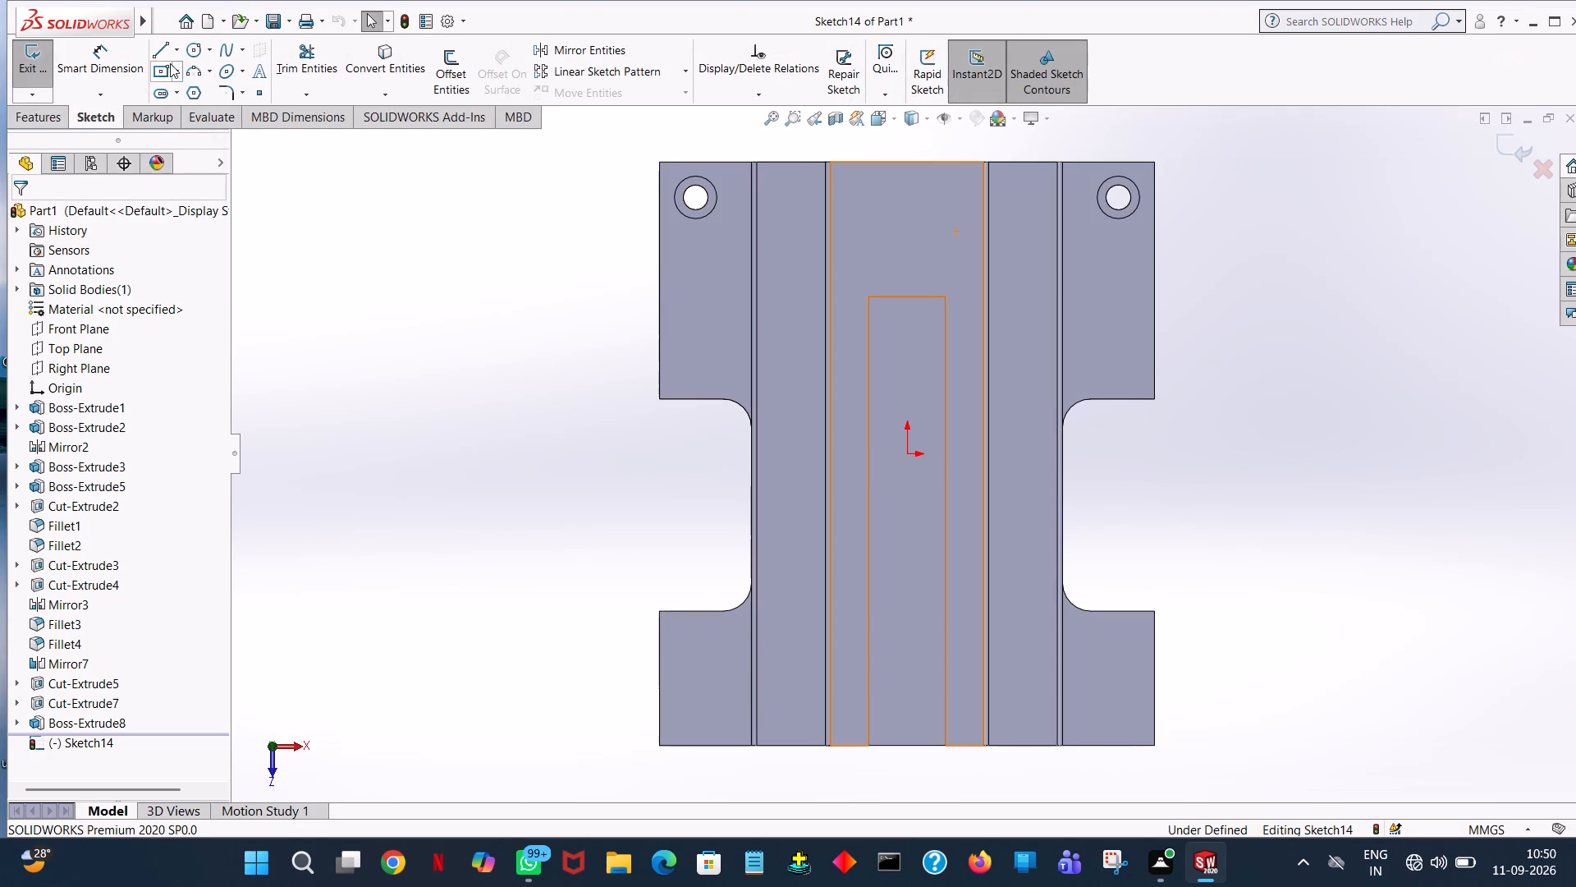
left_click(186, 48)
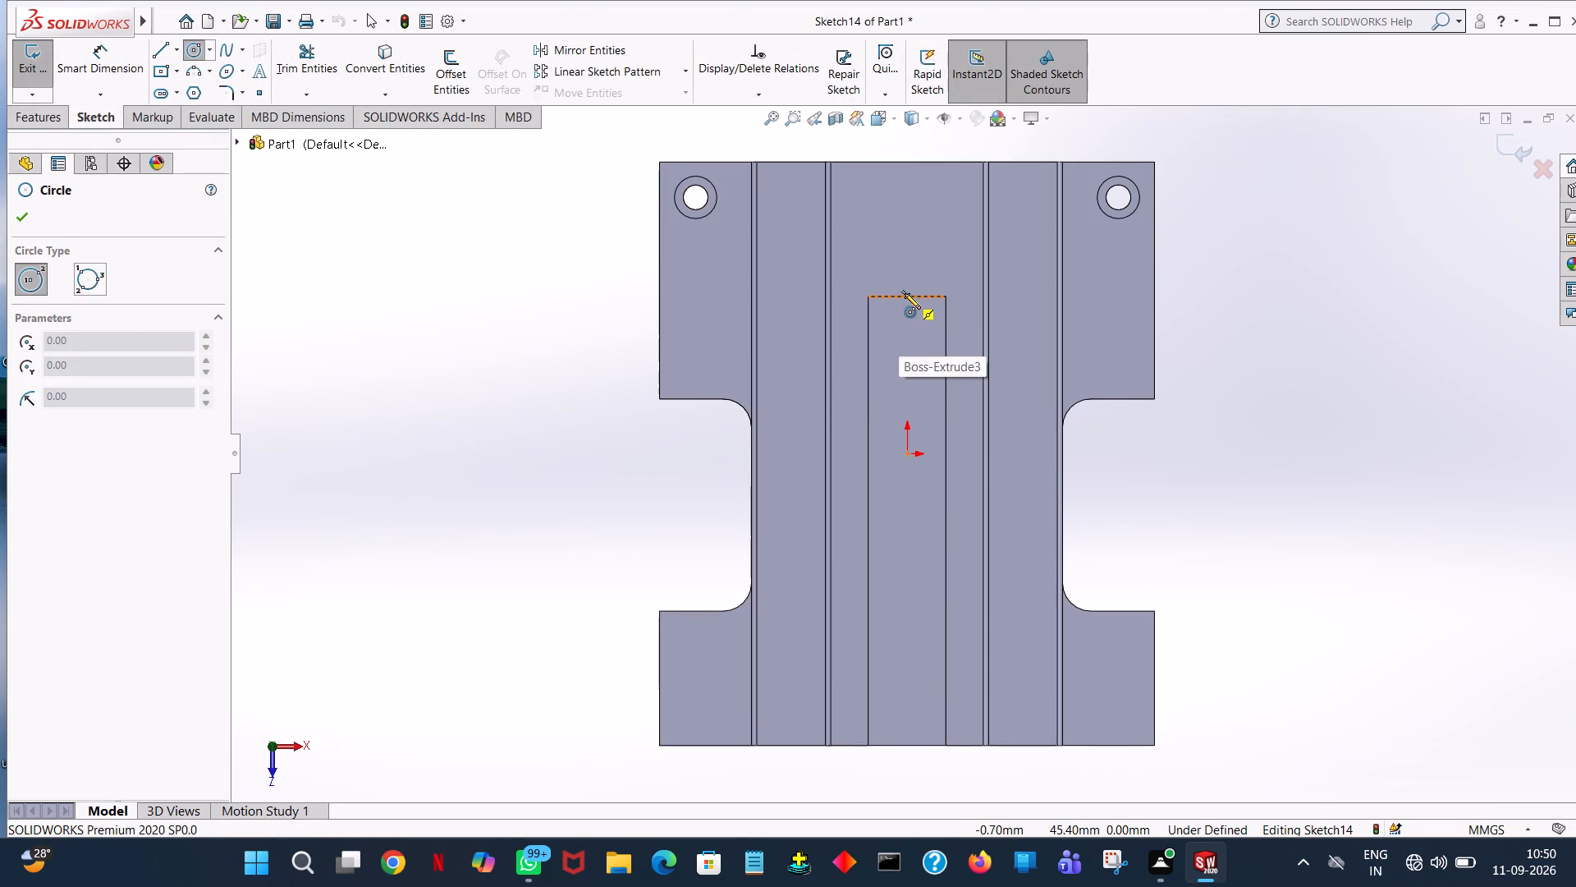
left_click(905, 293)
left_click(905, 268)
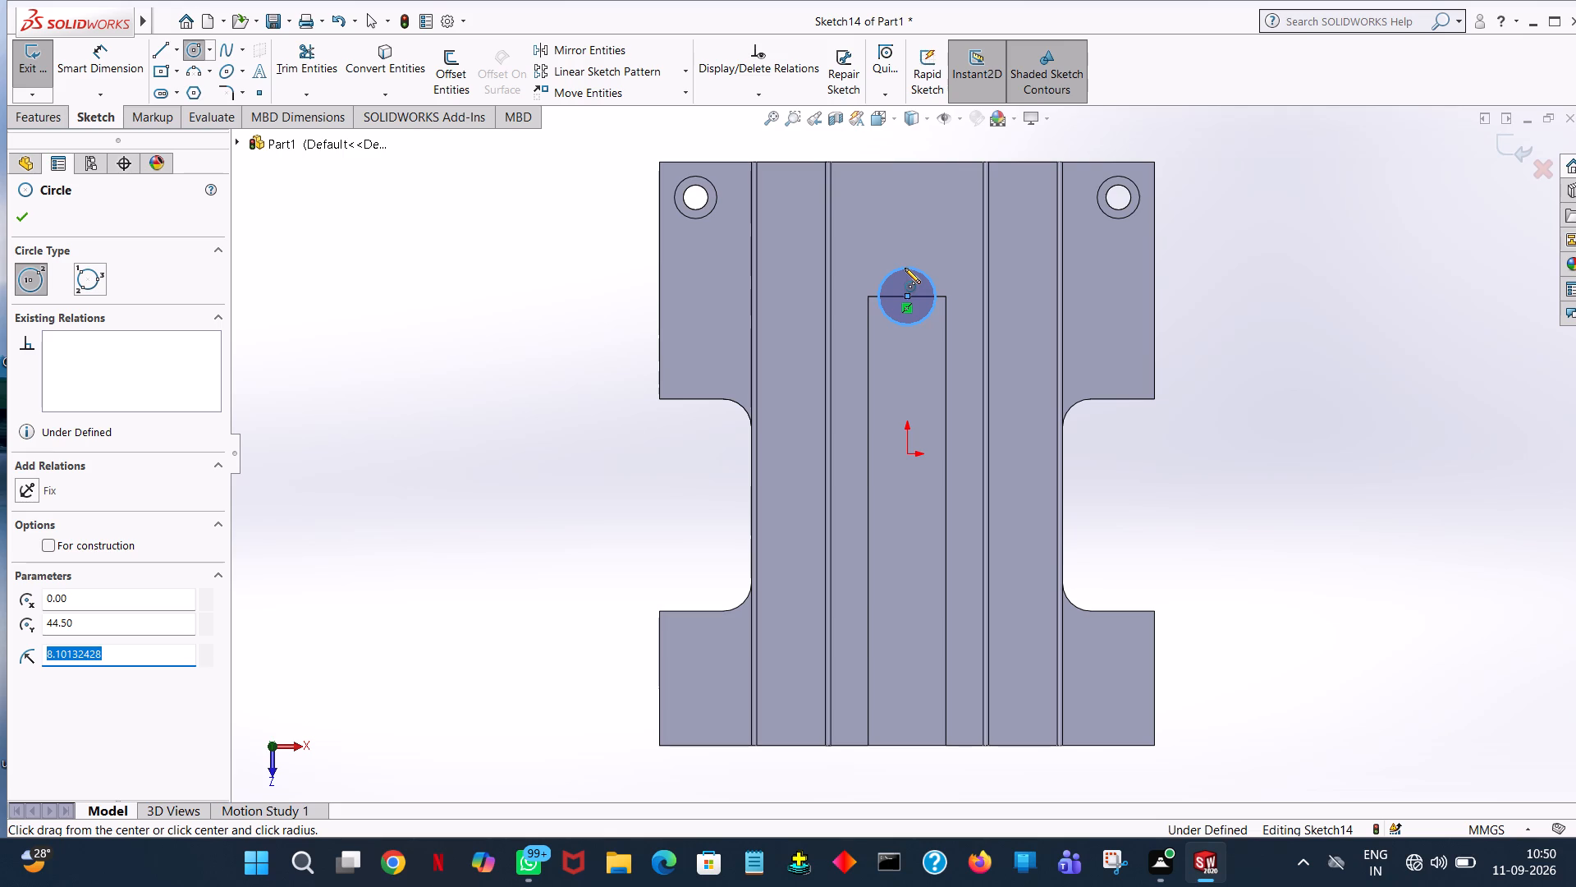
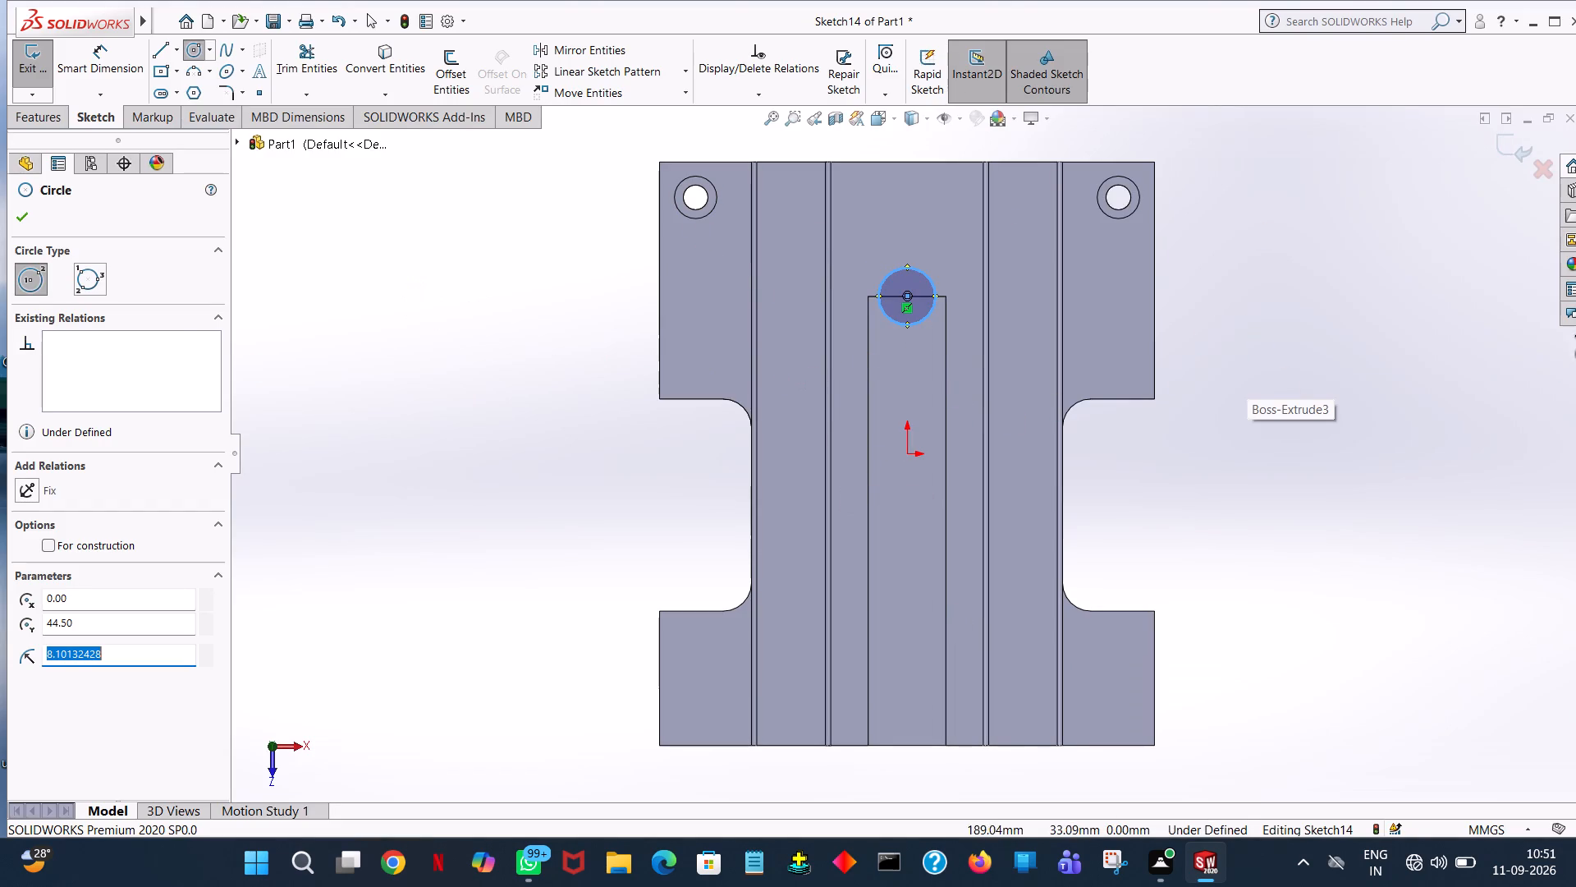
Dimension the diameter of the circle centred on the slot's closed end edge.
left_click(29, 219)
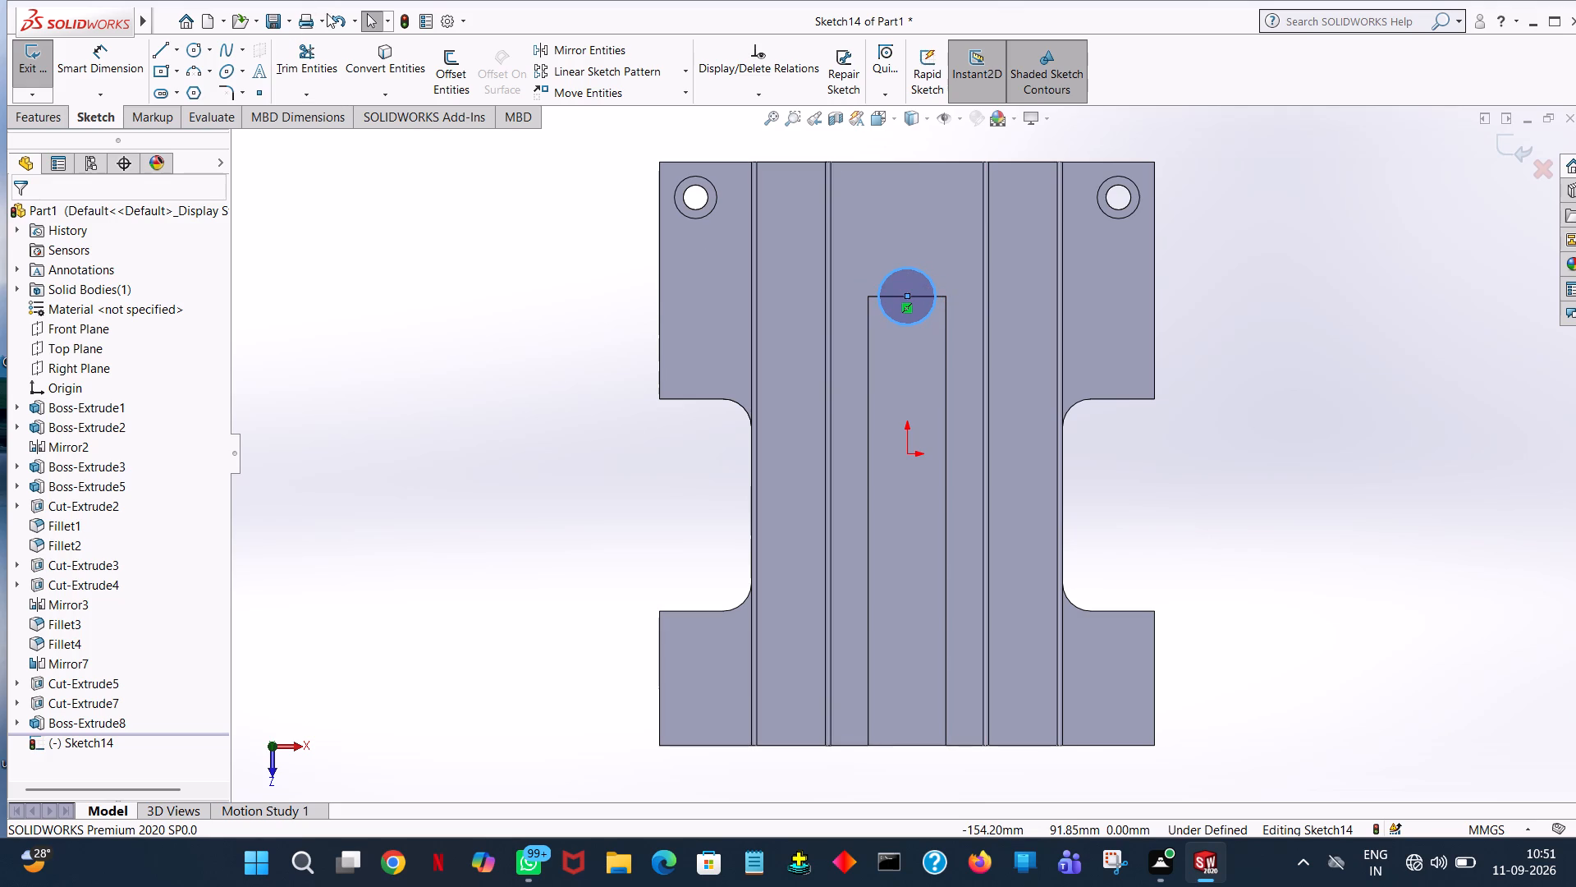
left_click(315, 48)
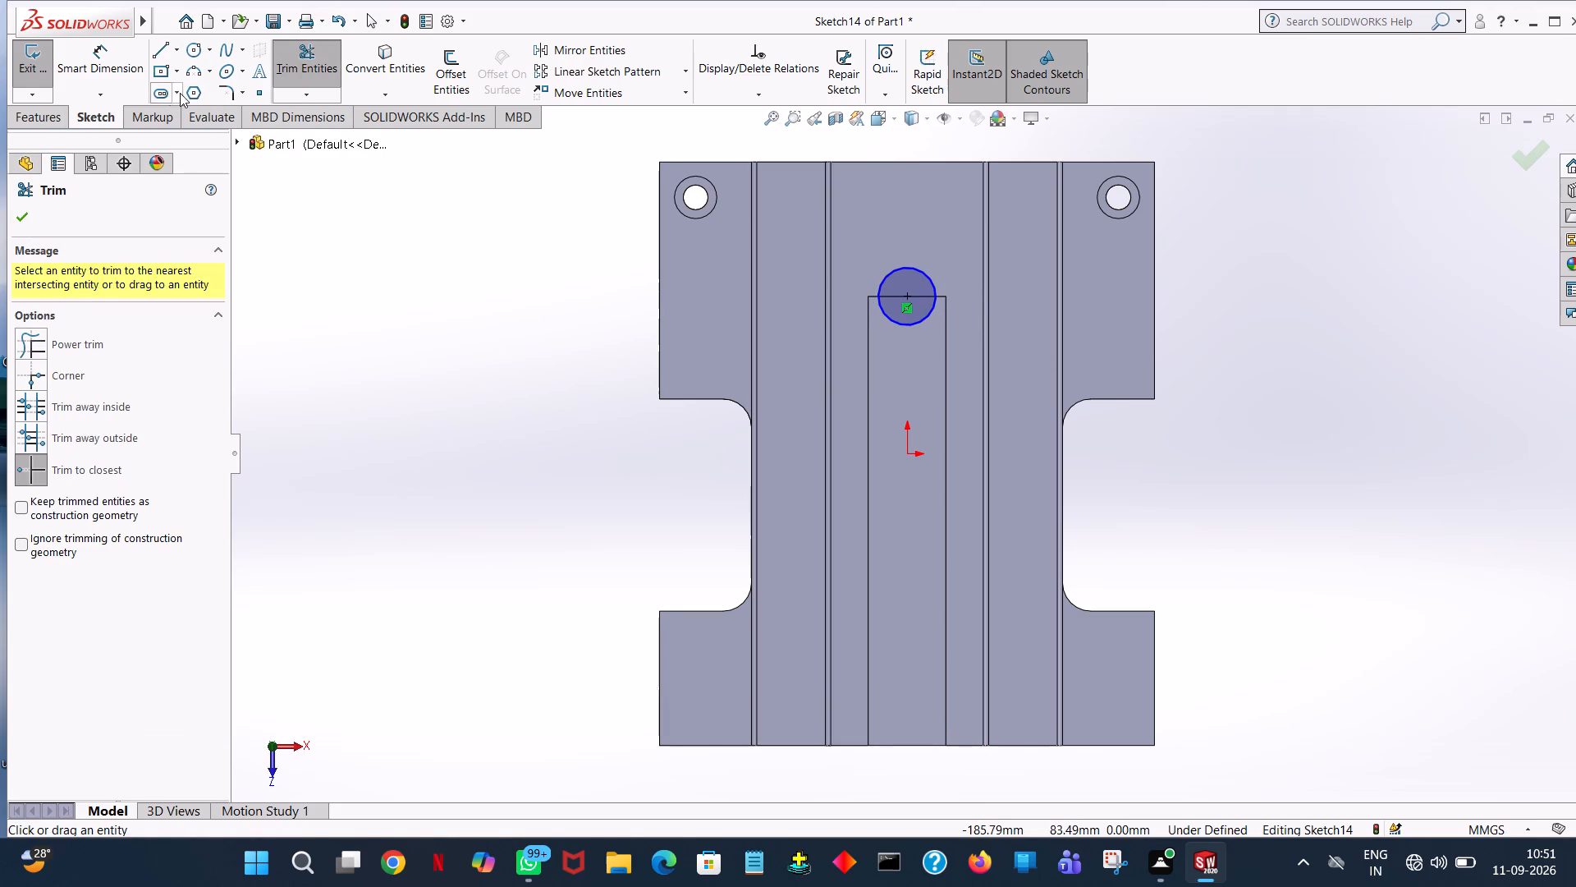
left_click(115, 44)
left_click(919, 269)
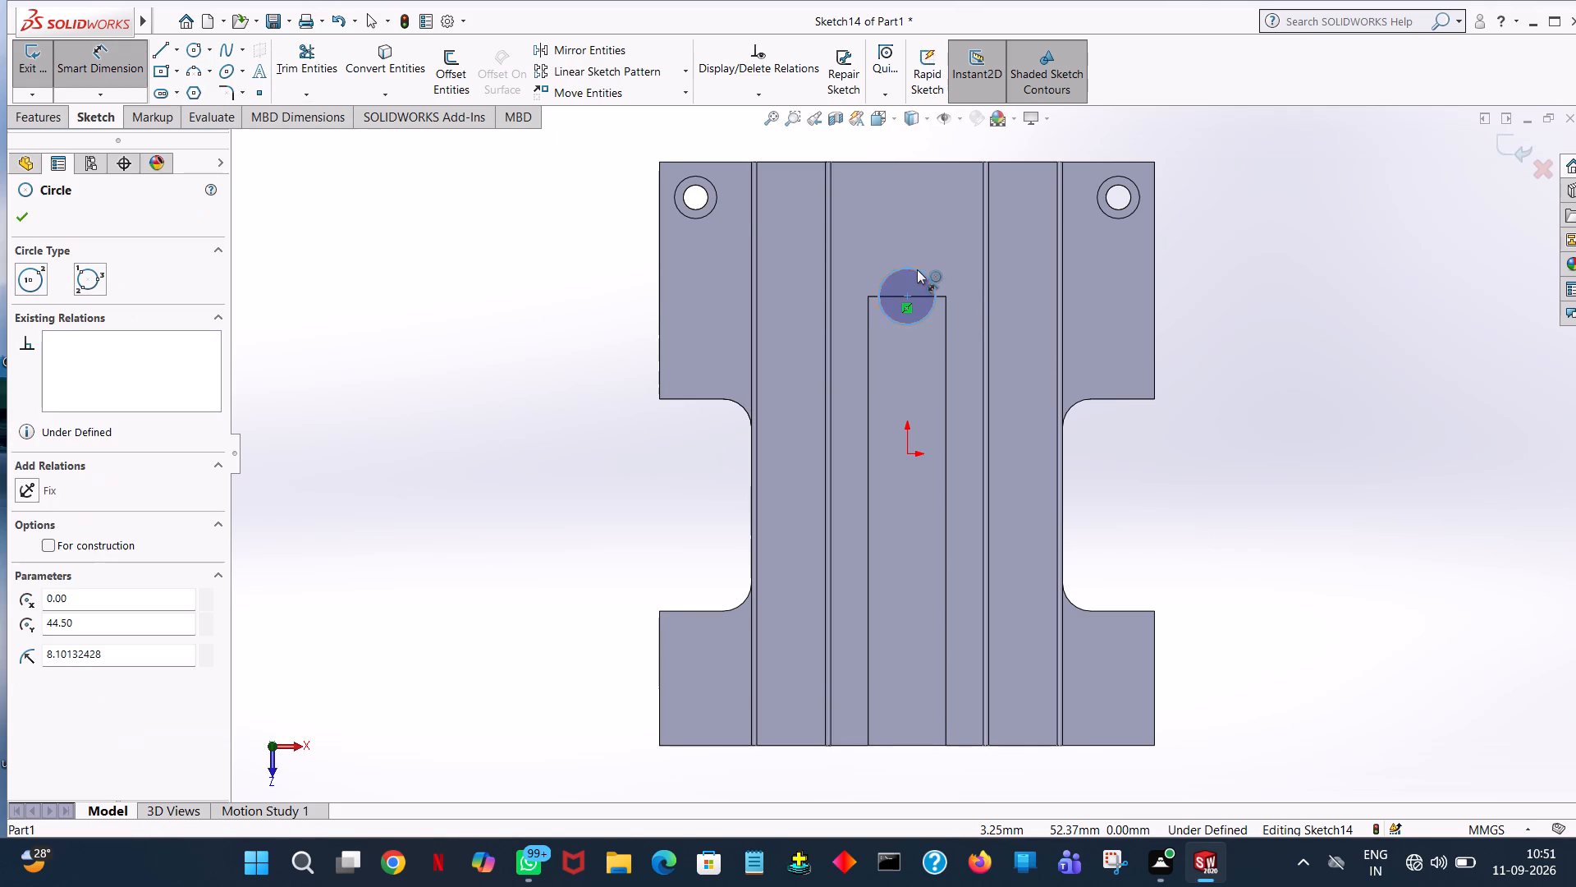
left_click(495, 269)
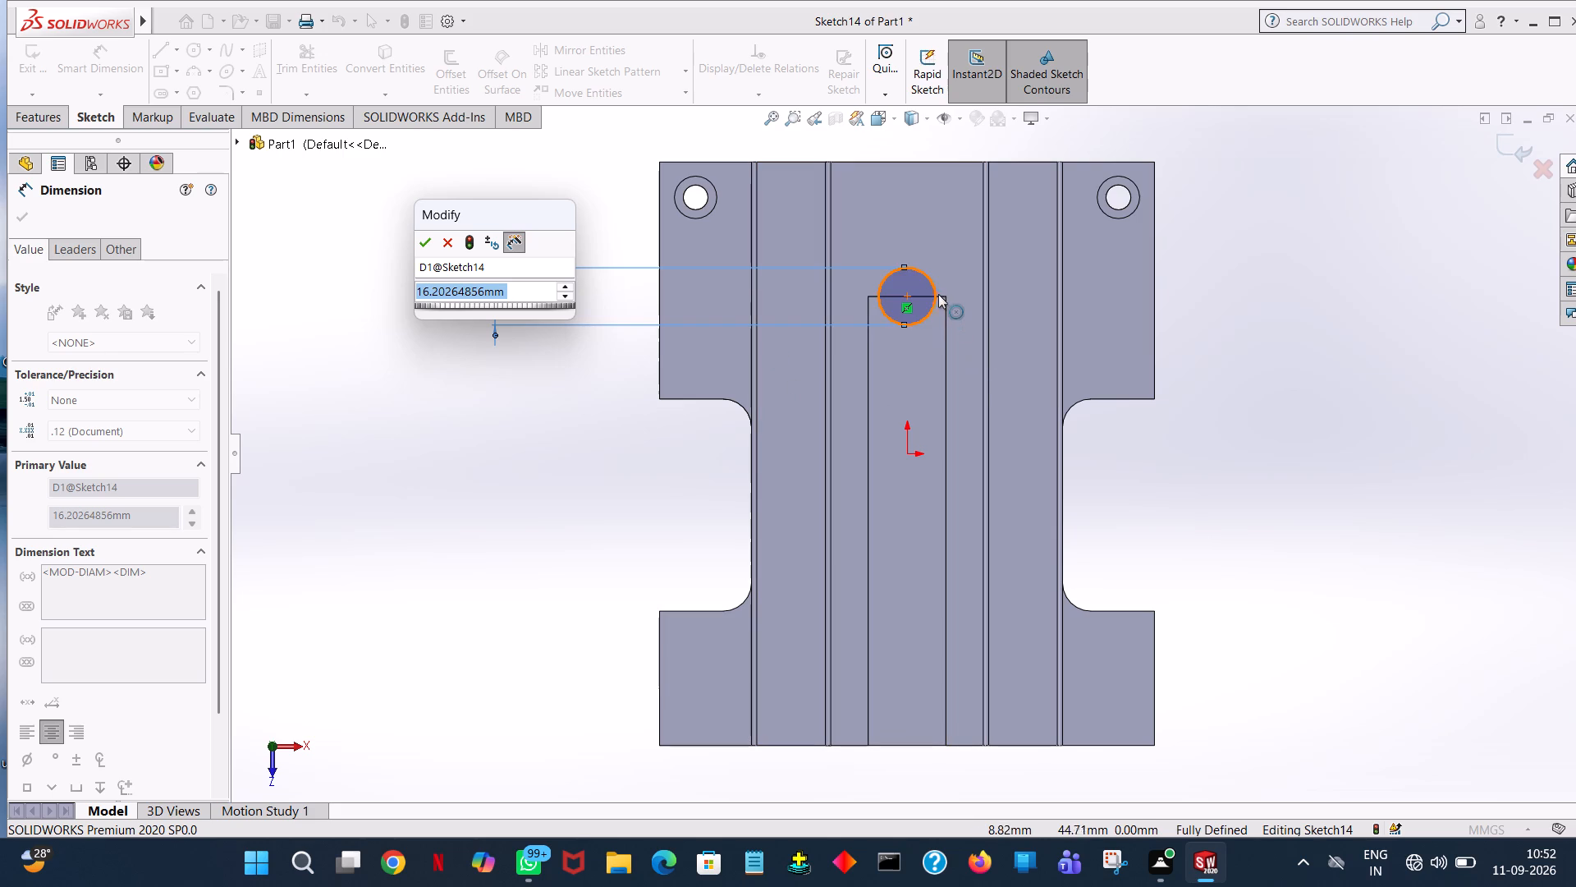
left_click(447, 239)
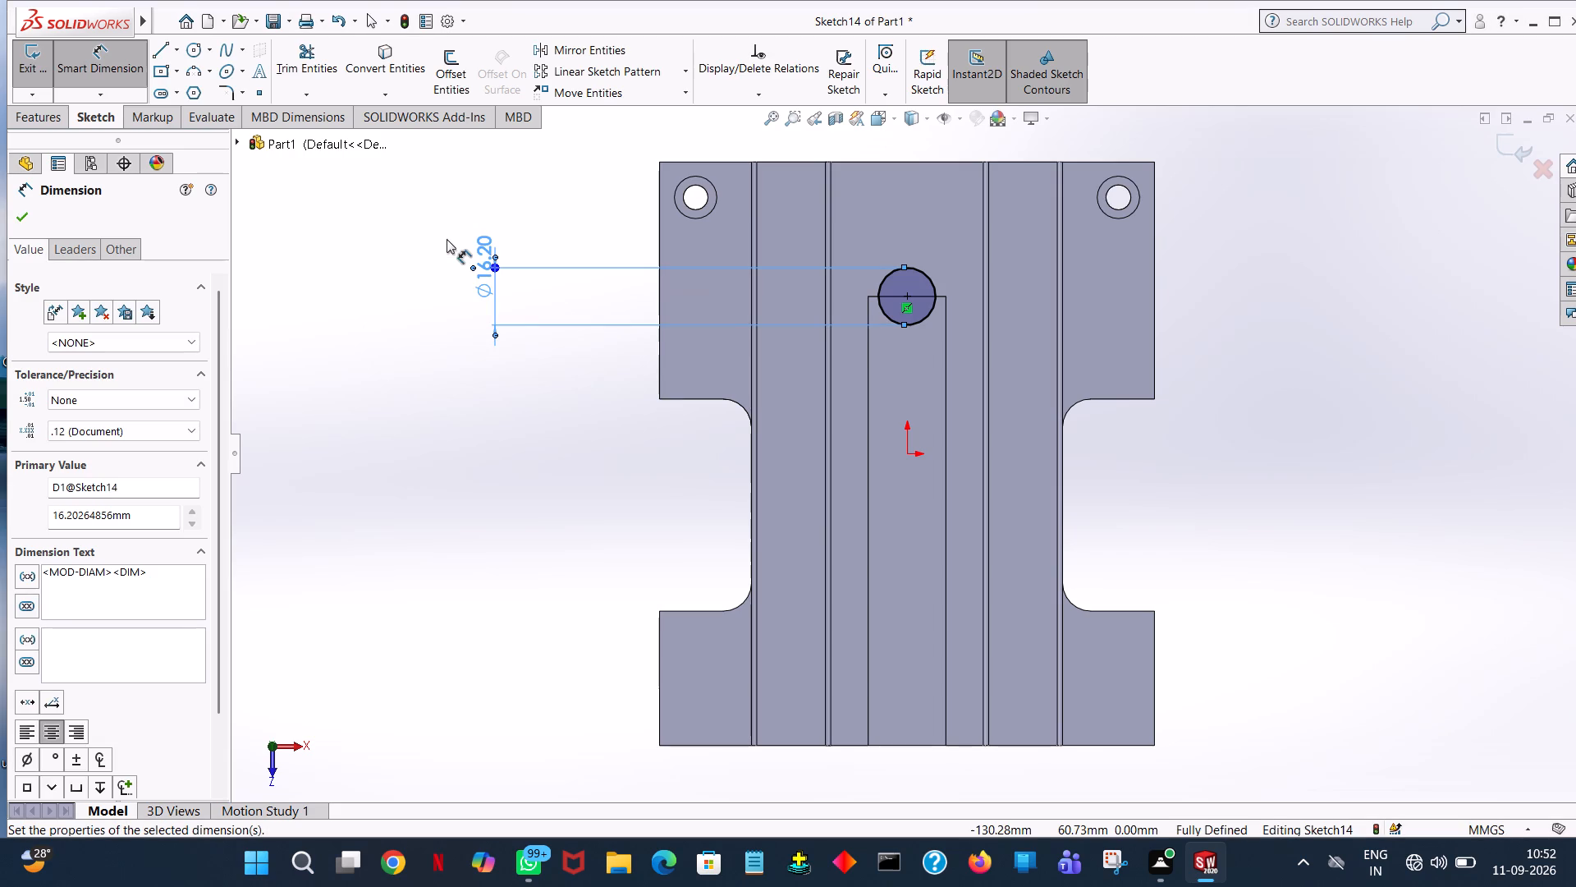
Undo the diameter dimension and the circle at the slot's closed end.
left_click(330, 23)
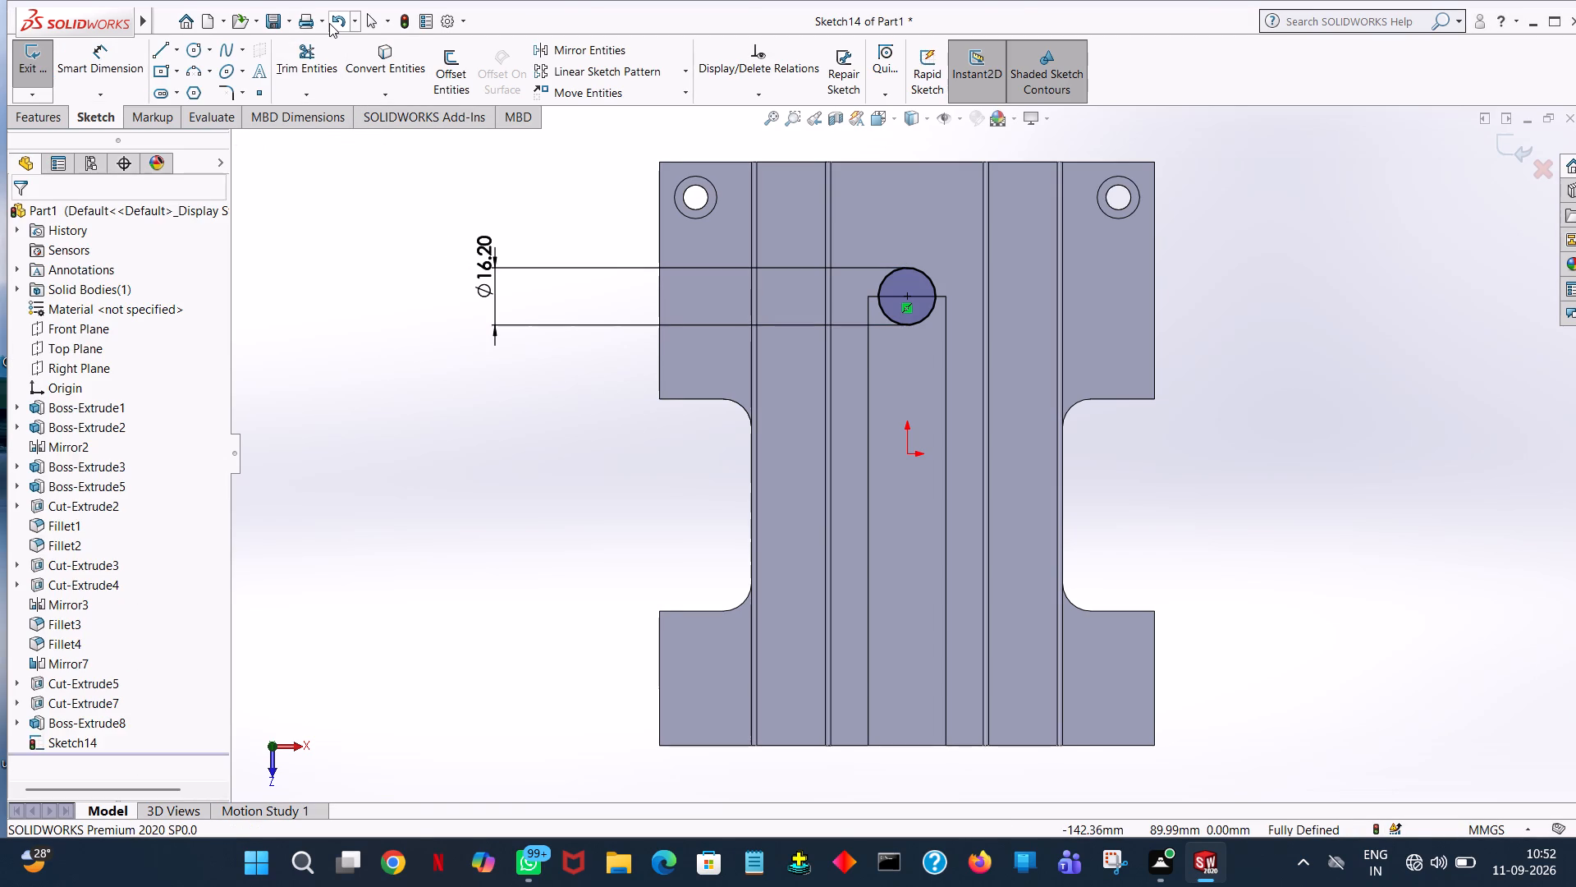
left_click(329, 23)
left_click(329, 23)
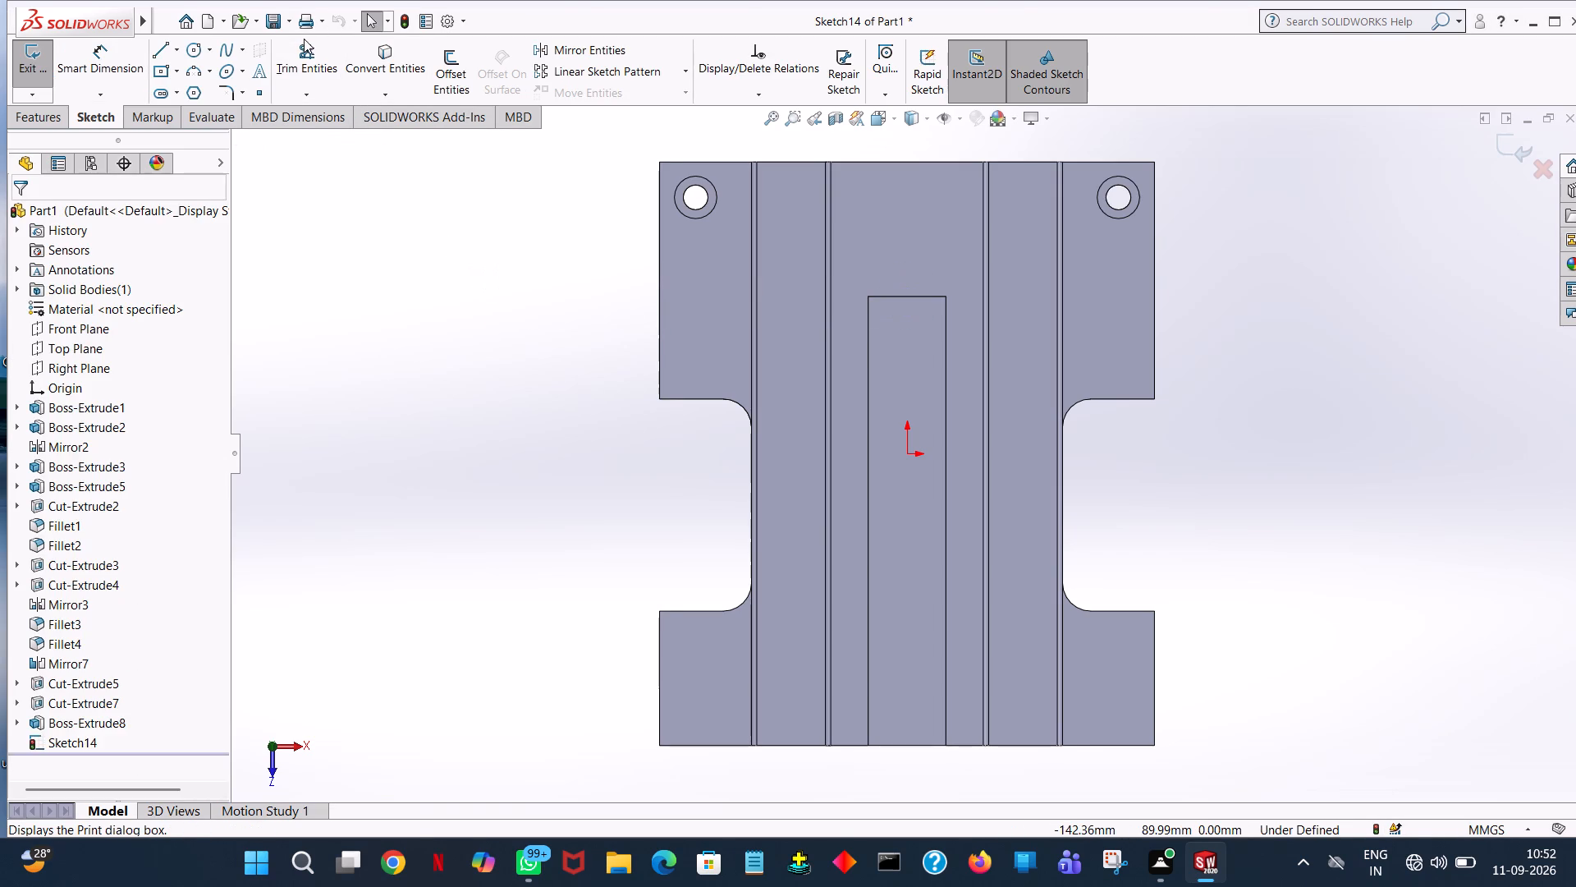
Sketch an 11 mm radius circle centred on the midpoint of the slot's closed end edge, reaching the slot's corner.
left_click(197, 44)
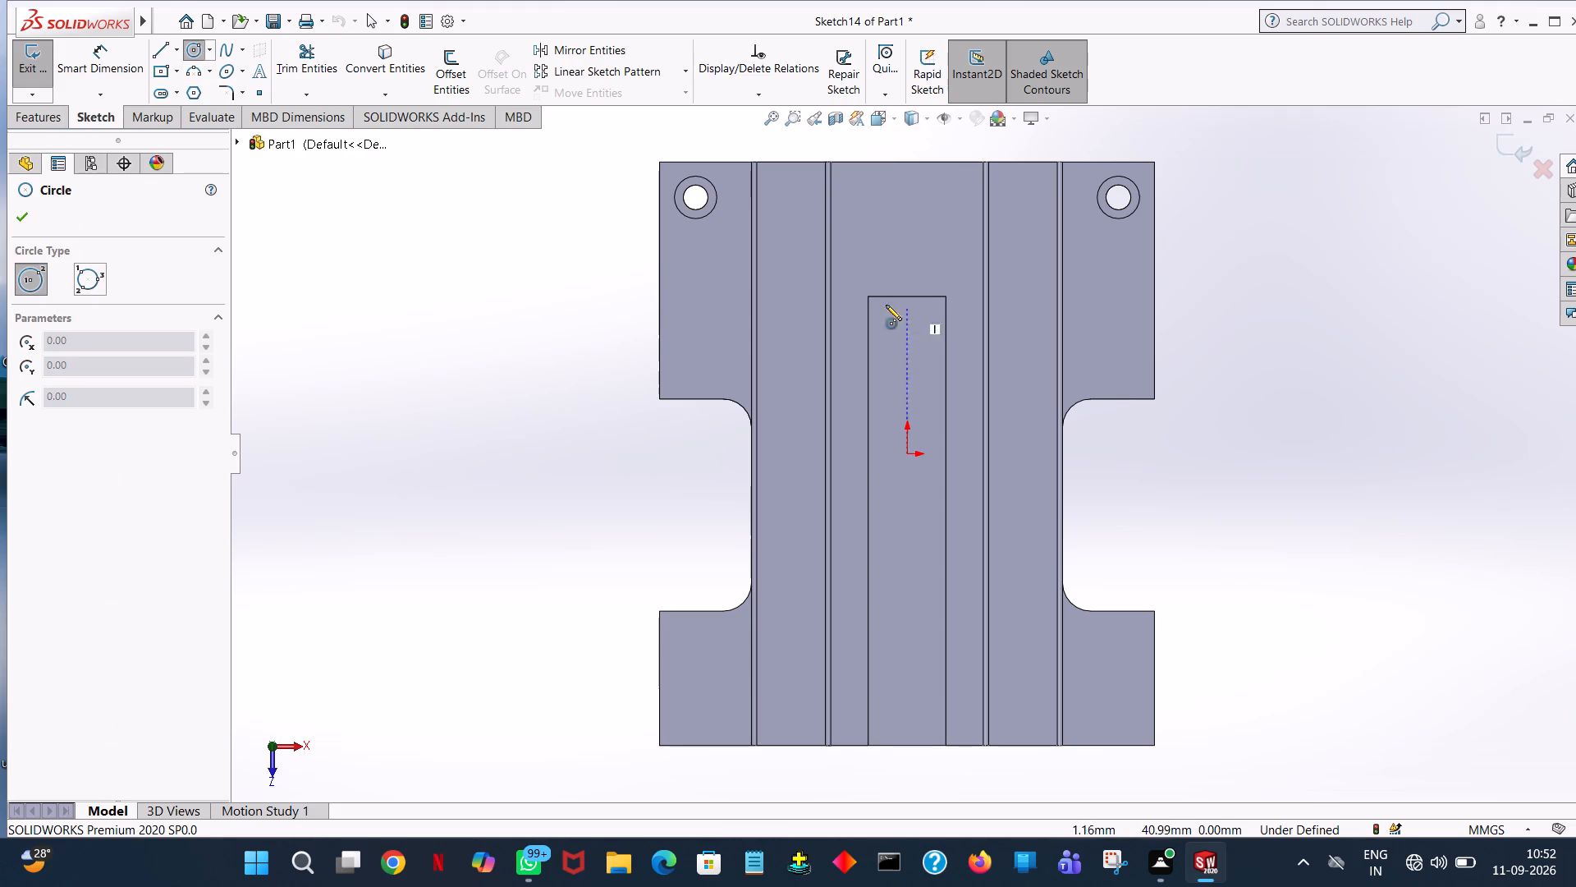
left_click(908, 296)
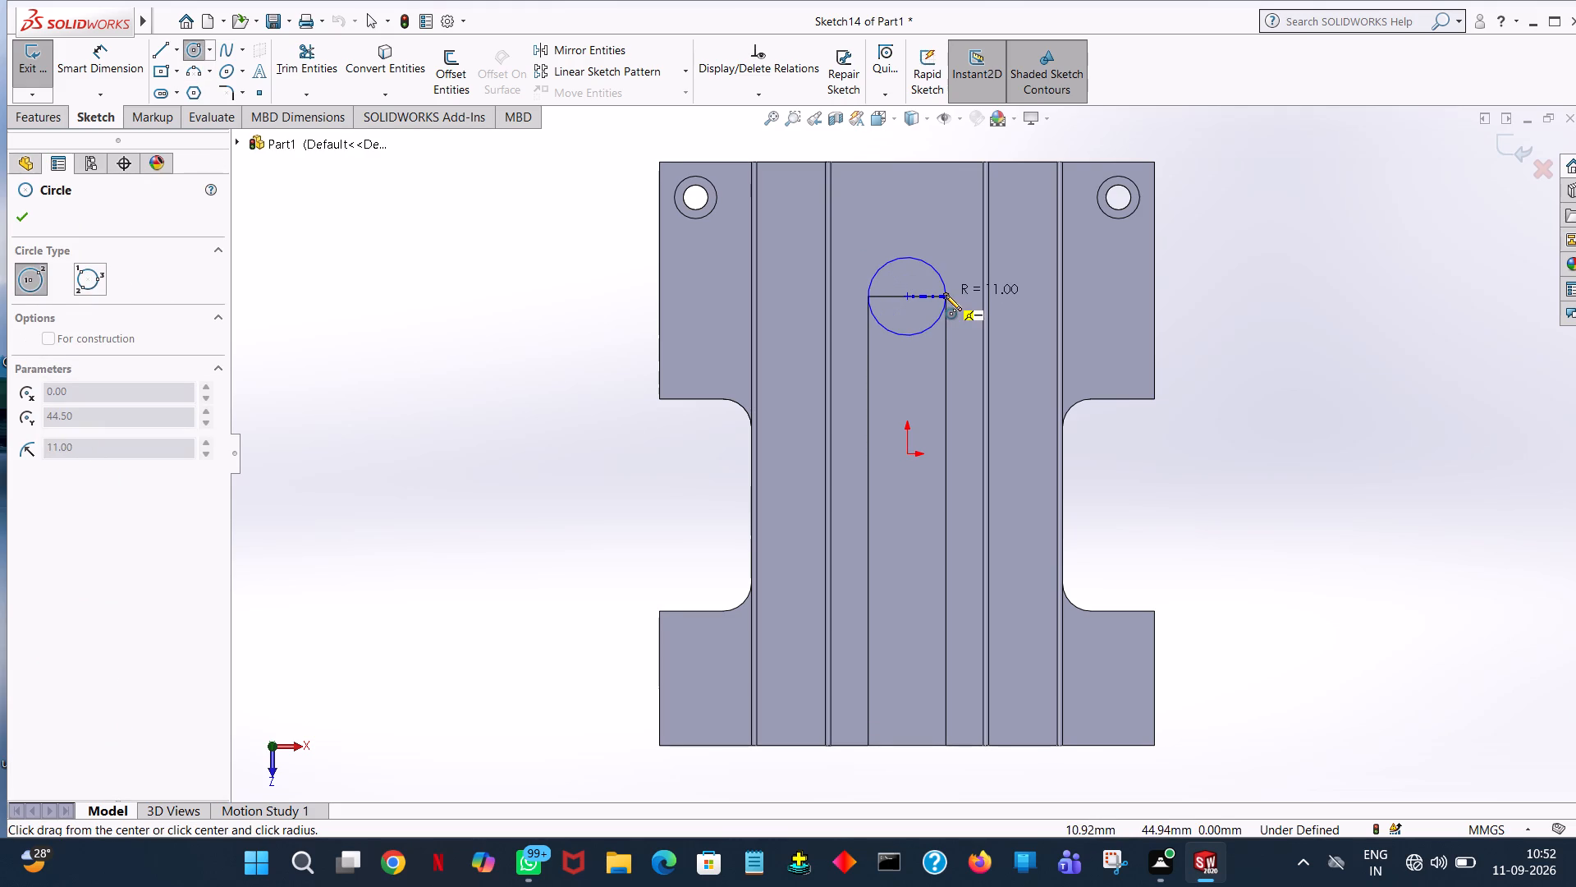
left_click(946, 295)
right_click(946, 295)
left_click(977, 310)
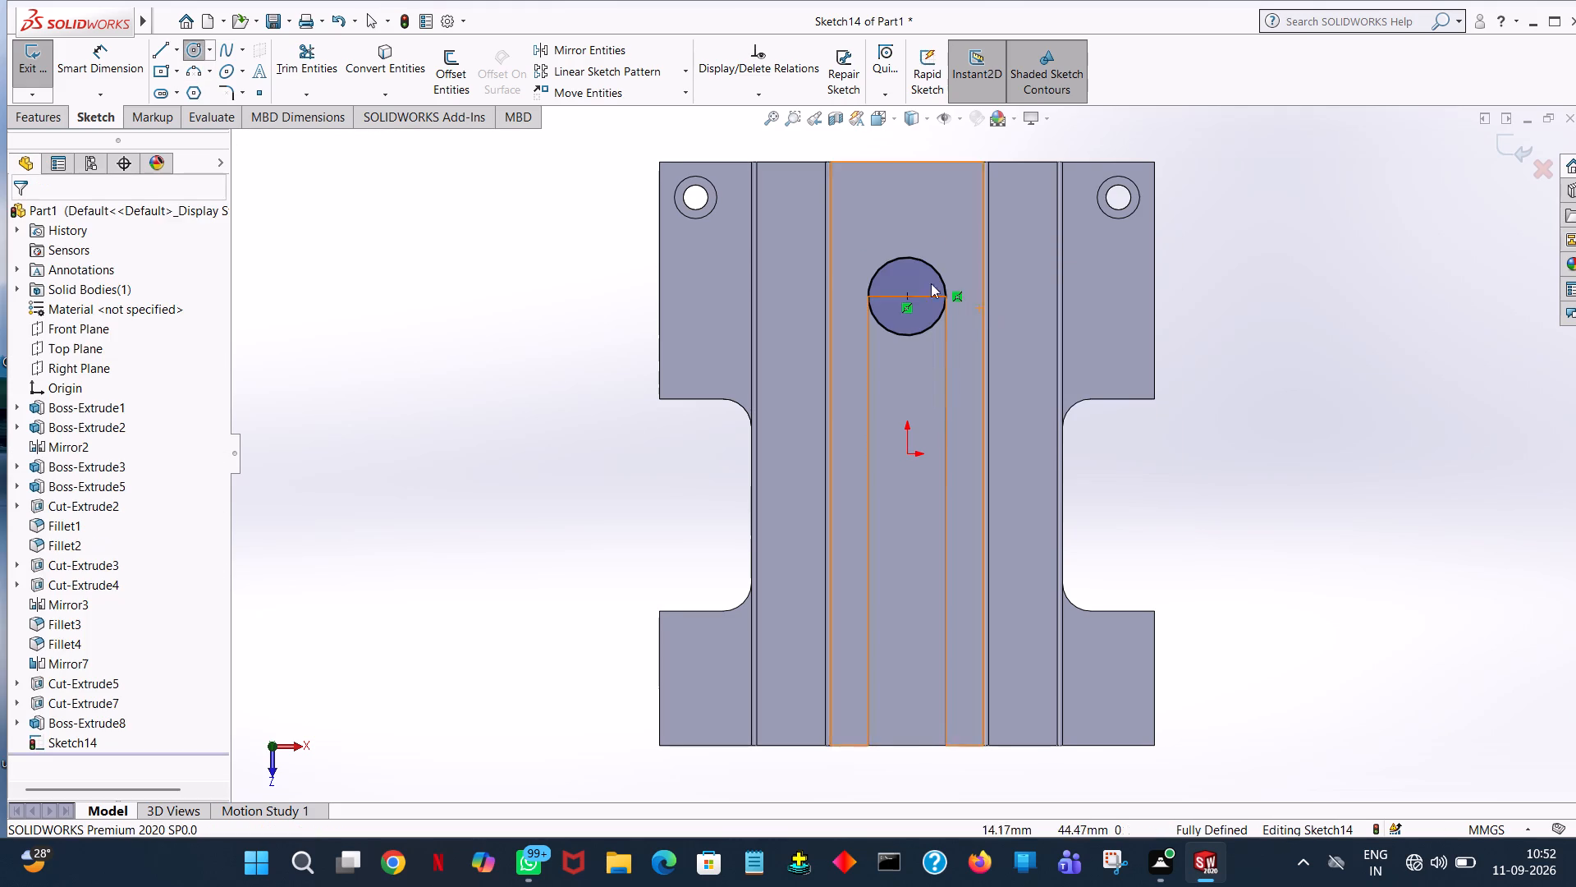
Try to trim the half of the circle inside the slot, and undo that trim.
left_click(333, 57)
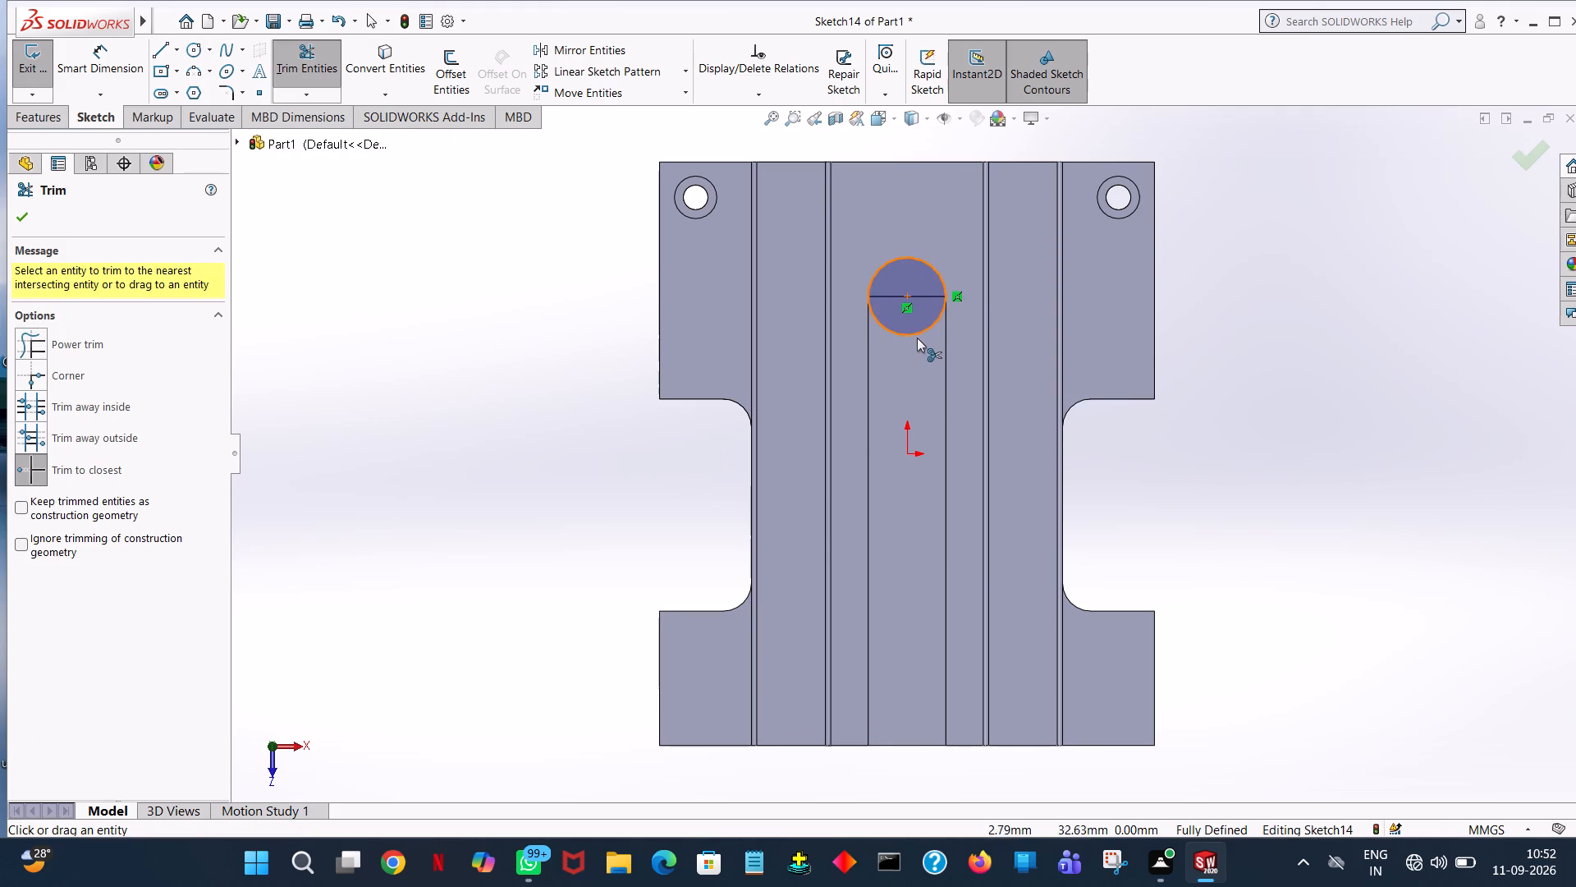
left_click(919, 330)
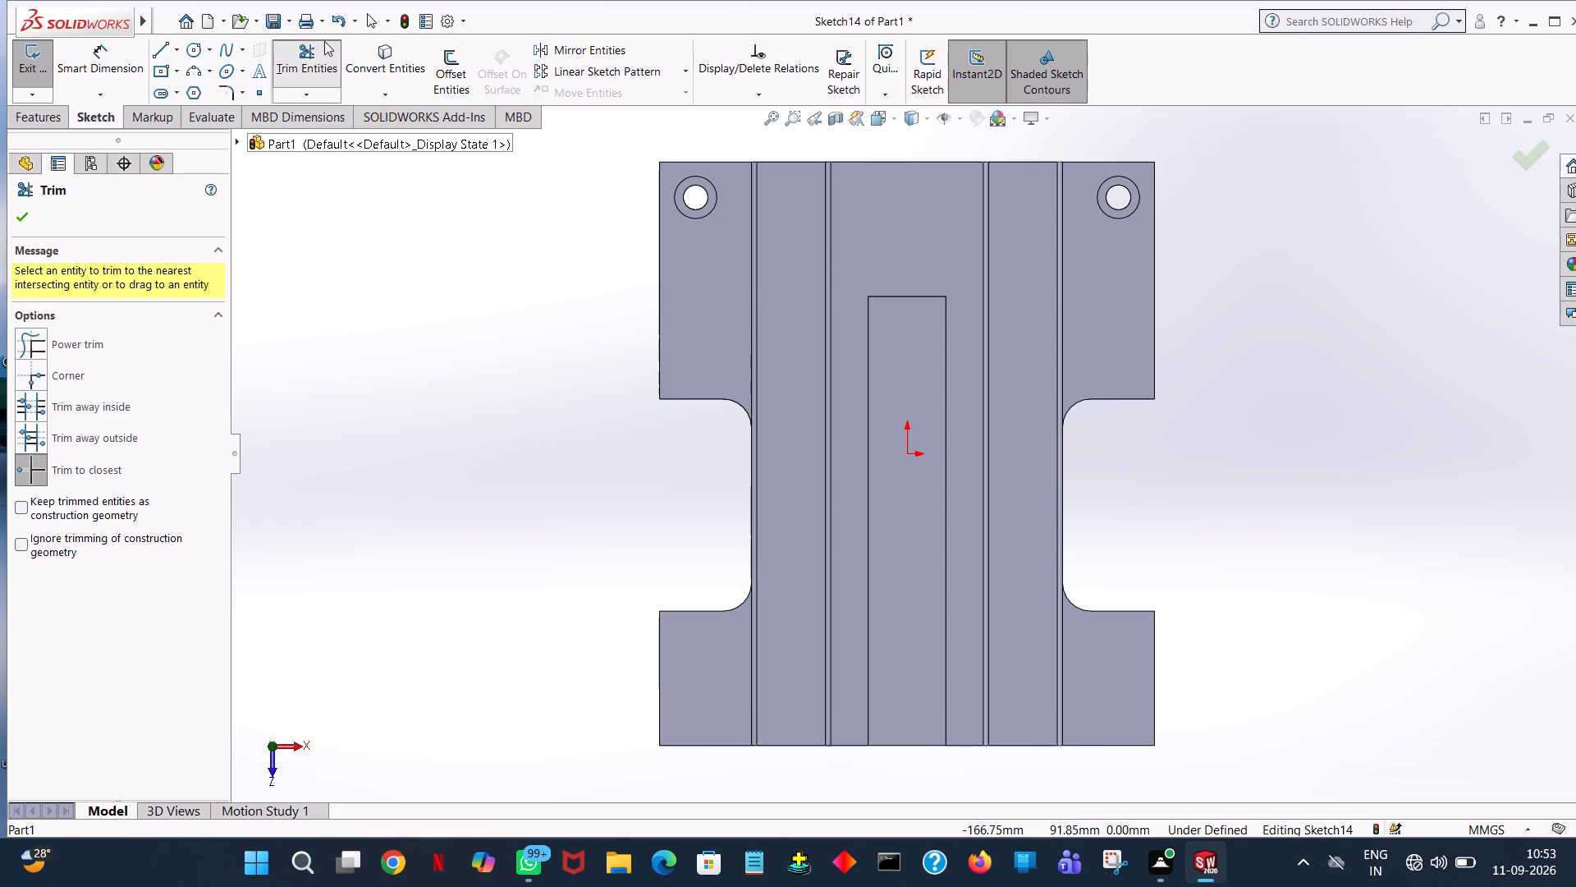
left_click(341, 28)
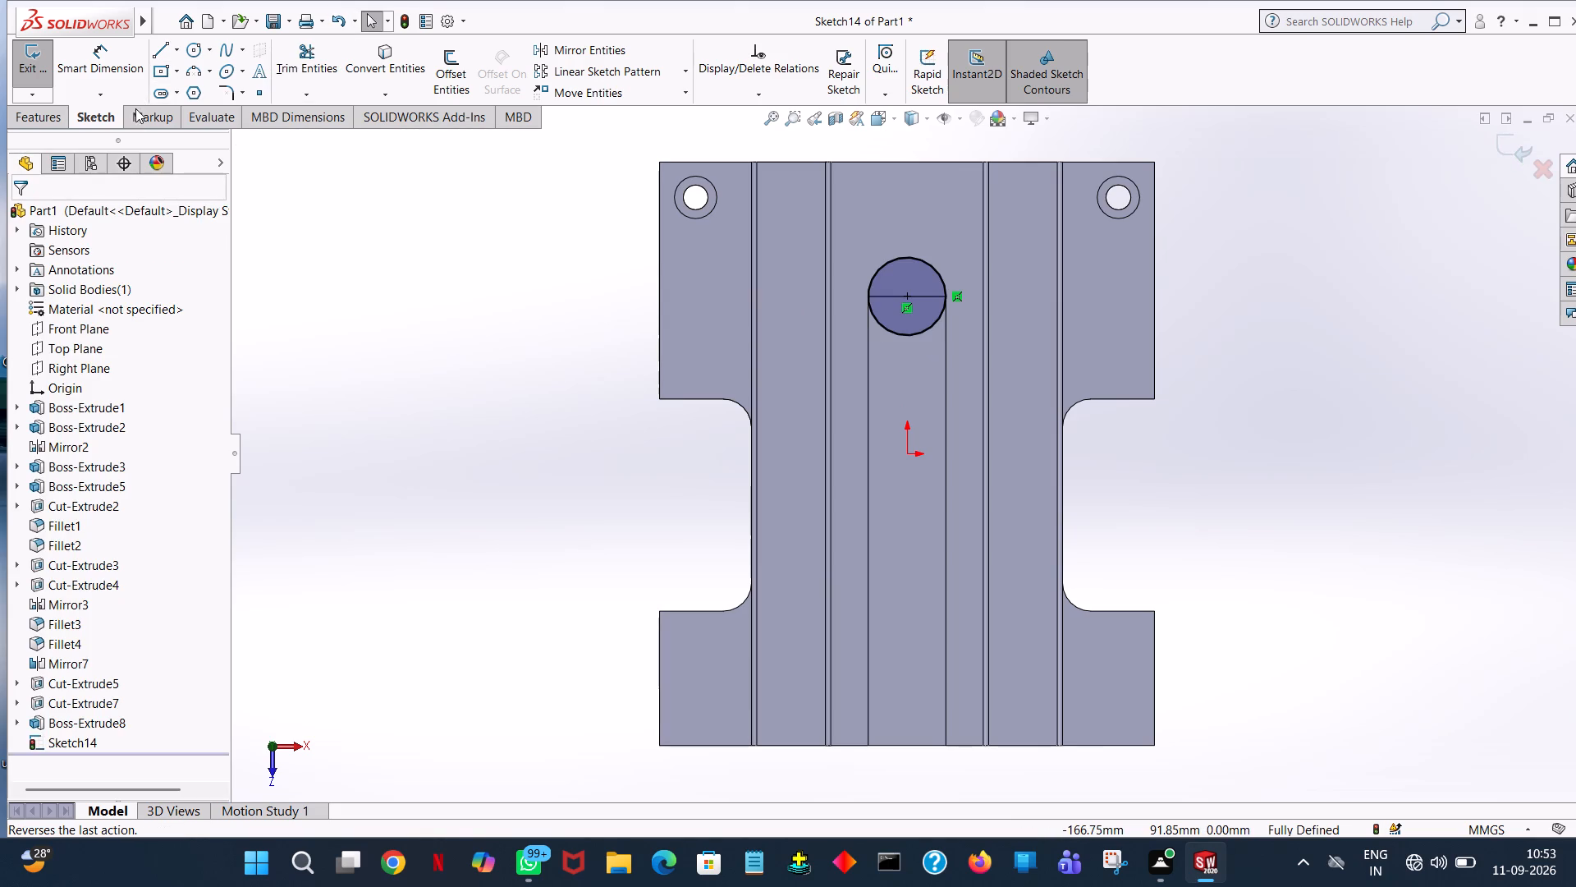
Draw a 22 mm horizontal line across the circle's diameter, along the slot's closed end edge between its two corners.
left_click(502, 433)
middle_click_drag(708, 564, 710, 582)
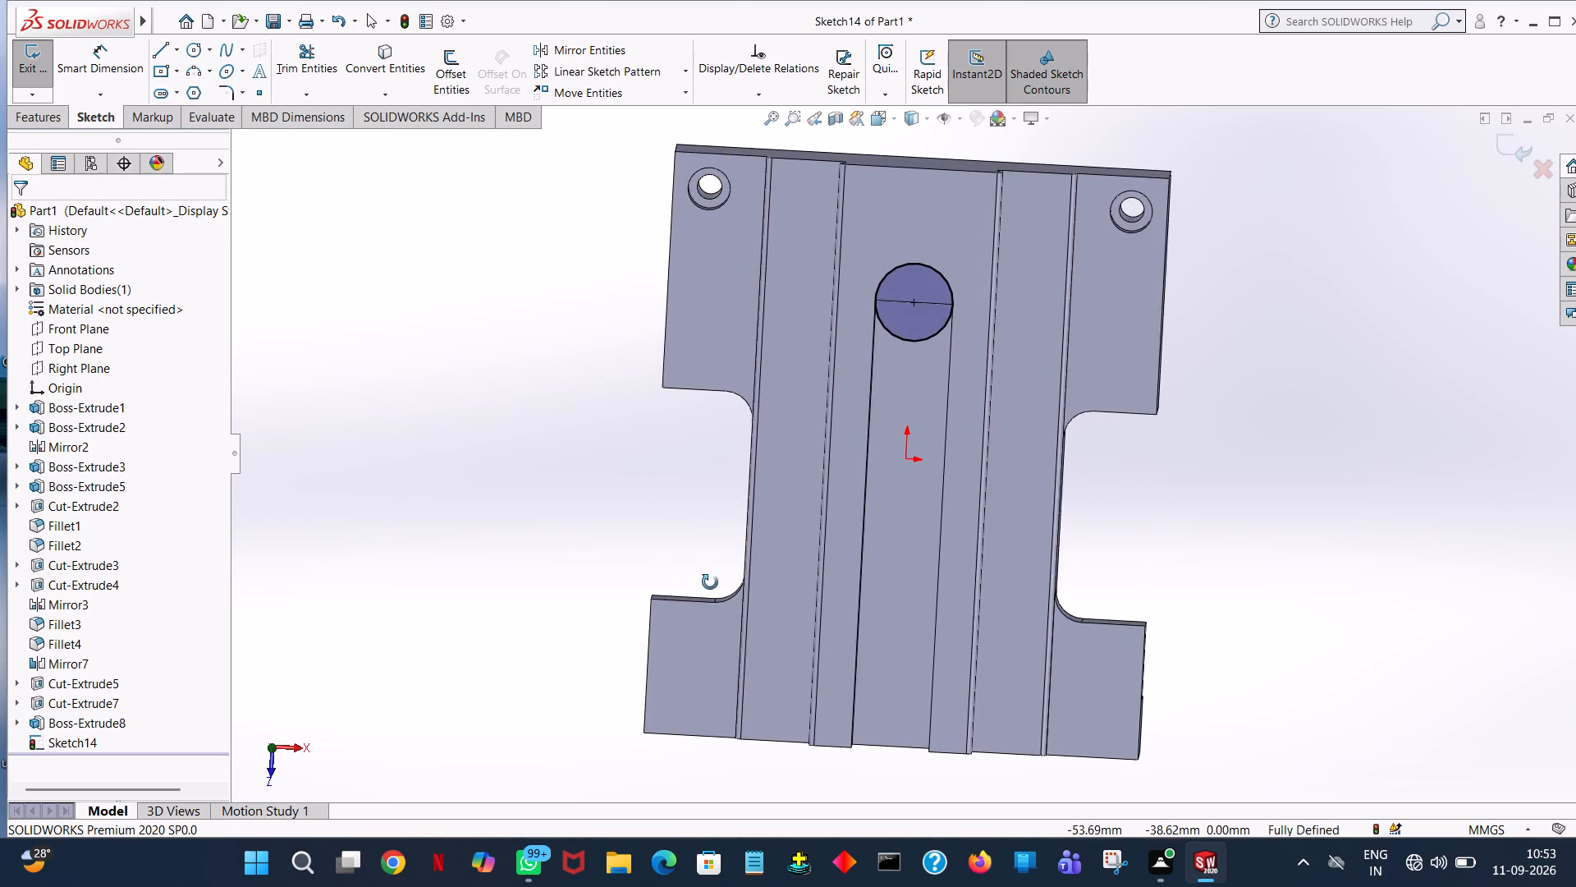
middle_click_drag(710, 582, 712, 578)
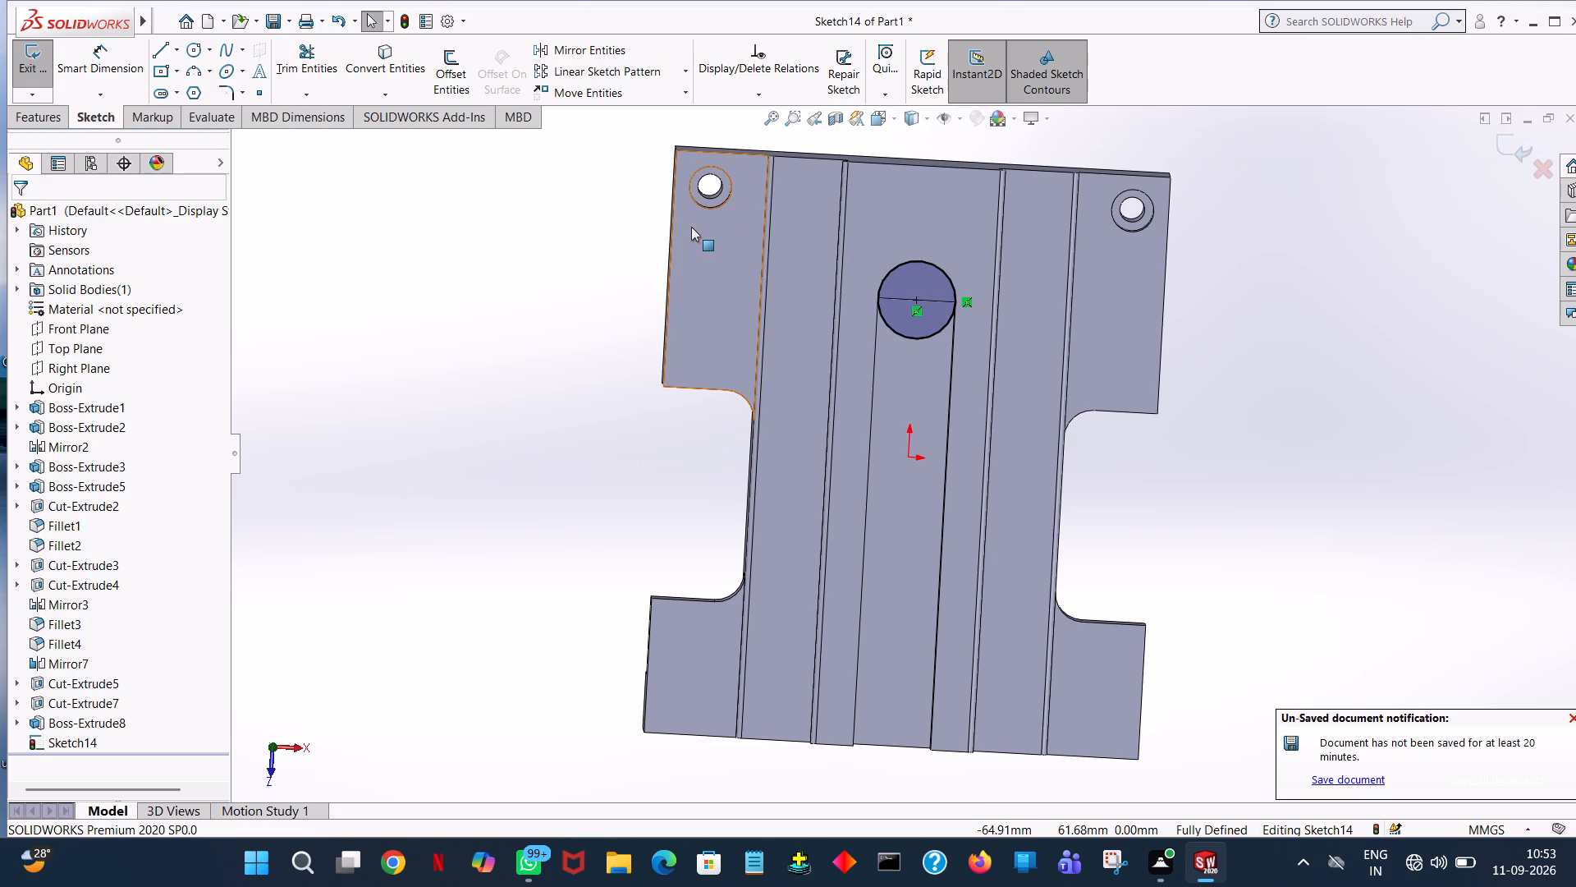
key("space")
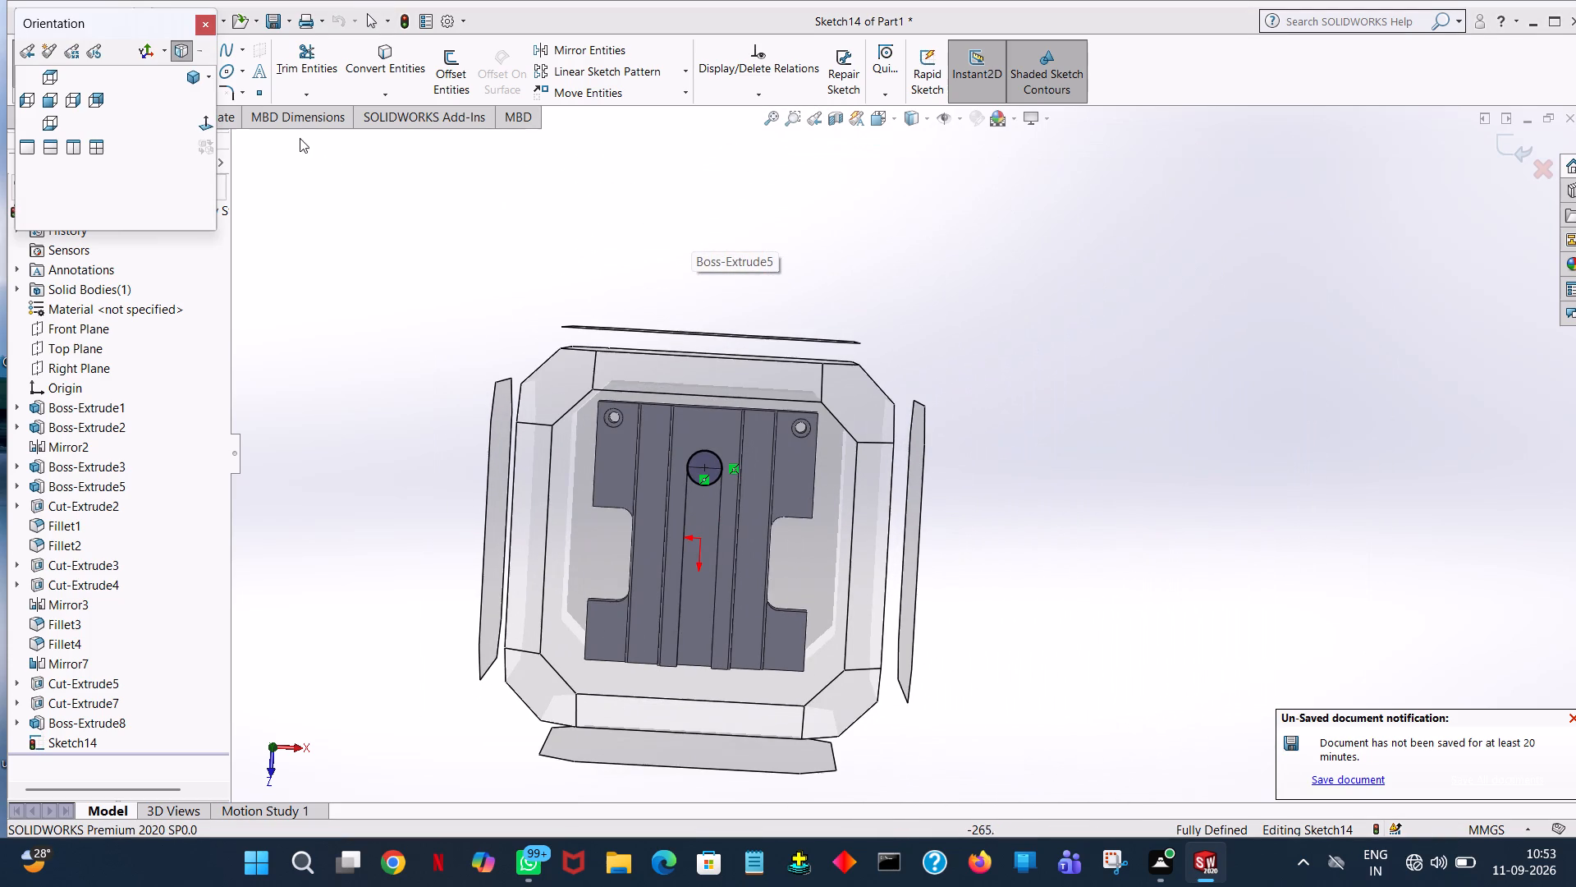
left_click(200, 122)
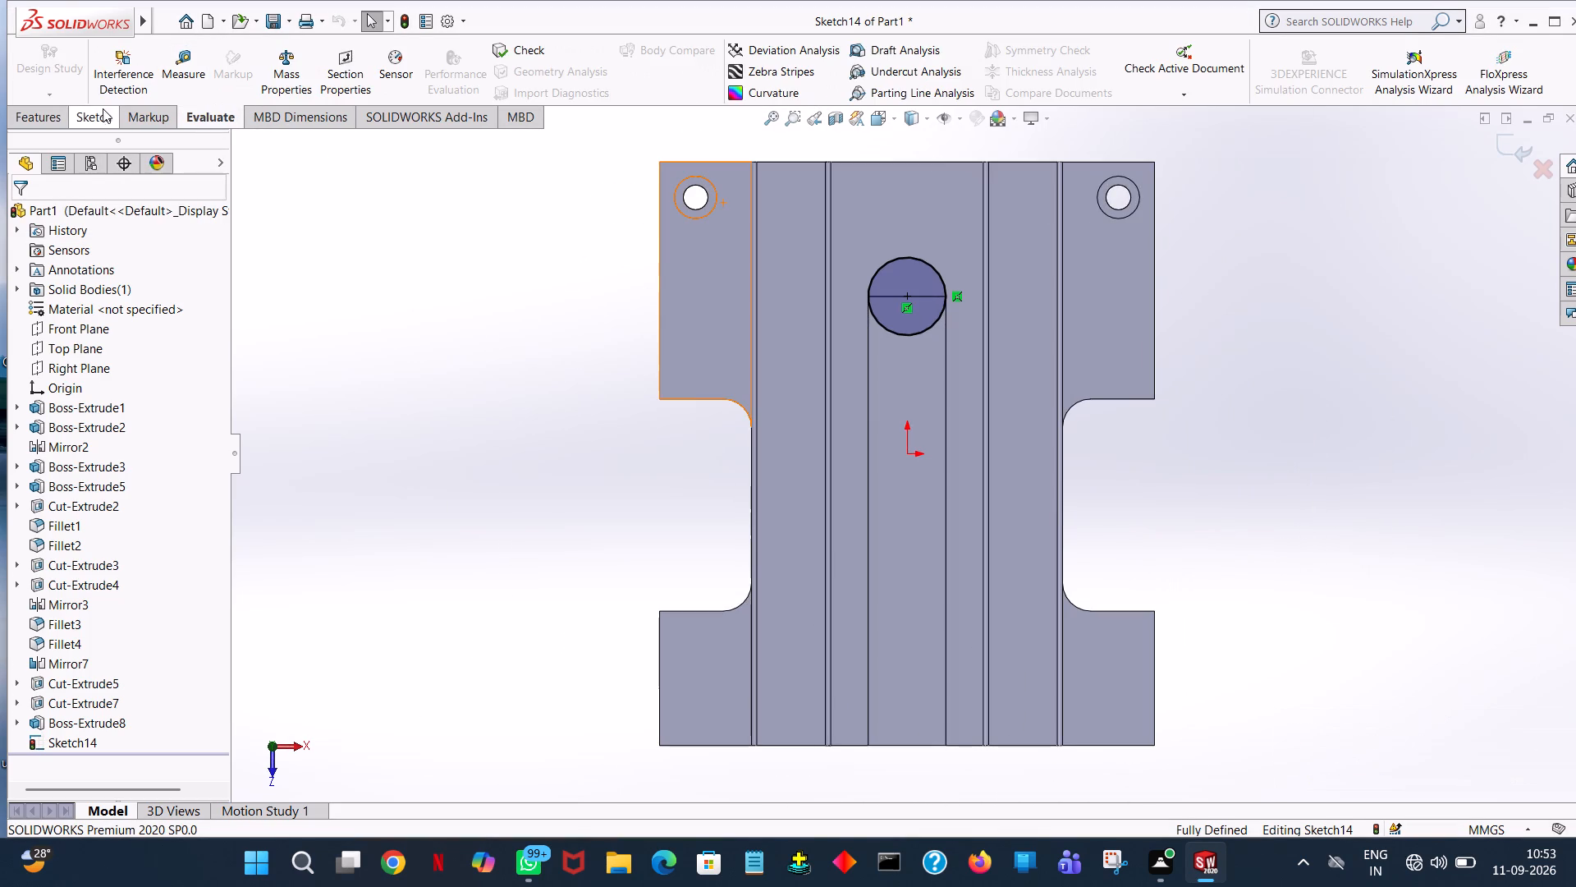
left_click(102, 113)
left_click(152, 51)
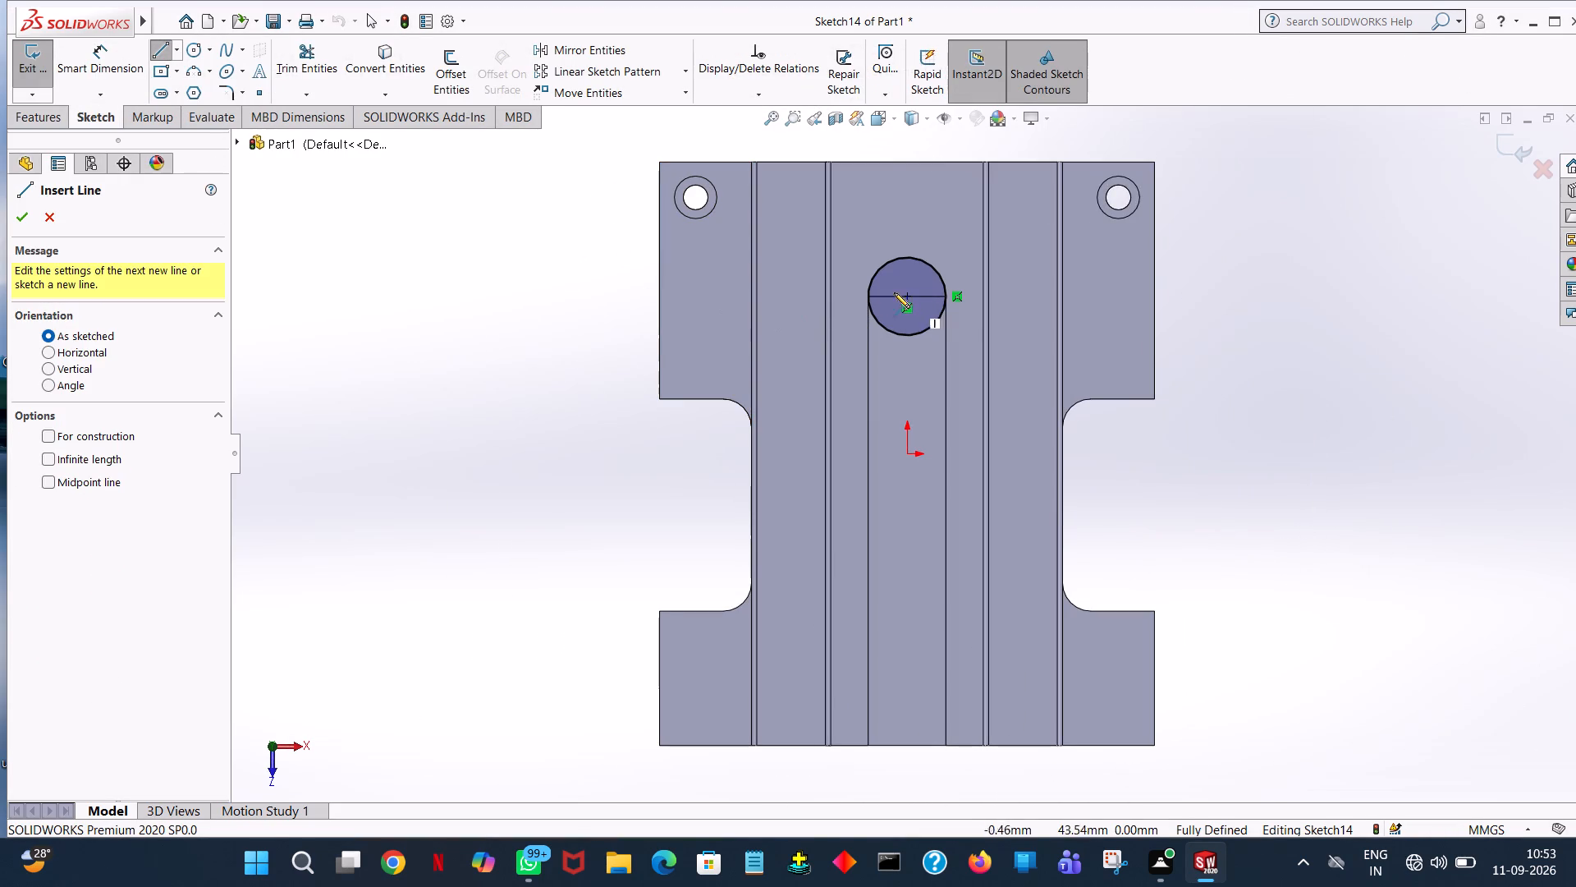
left_click(868, 295)
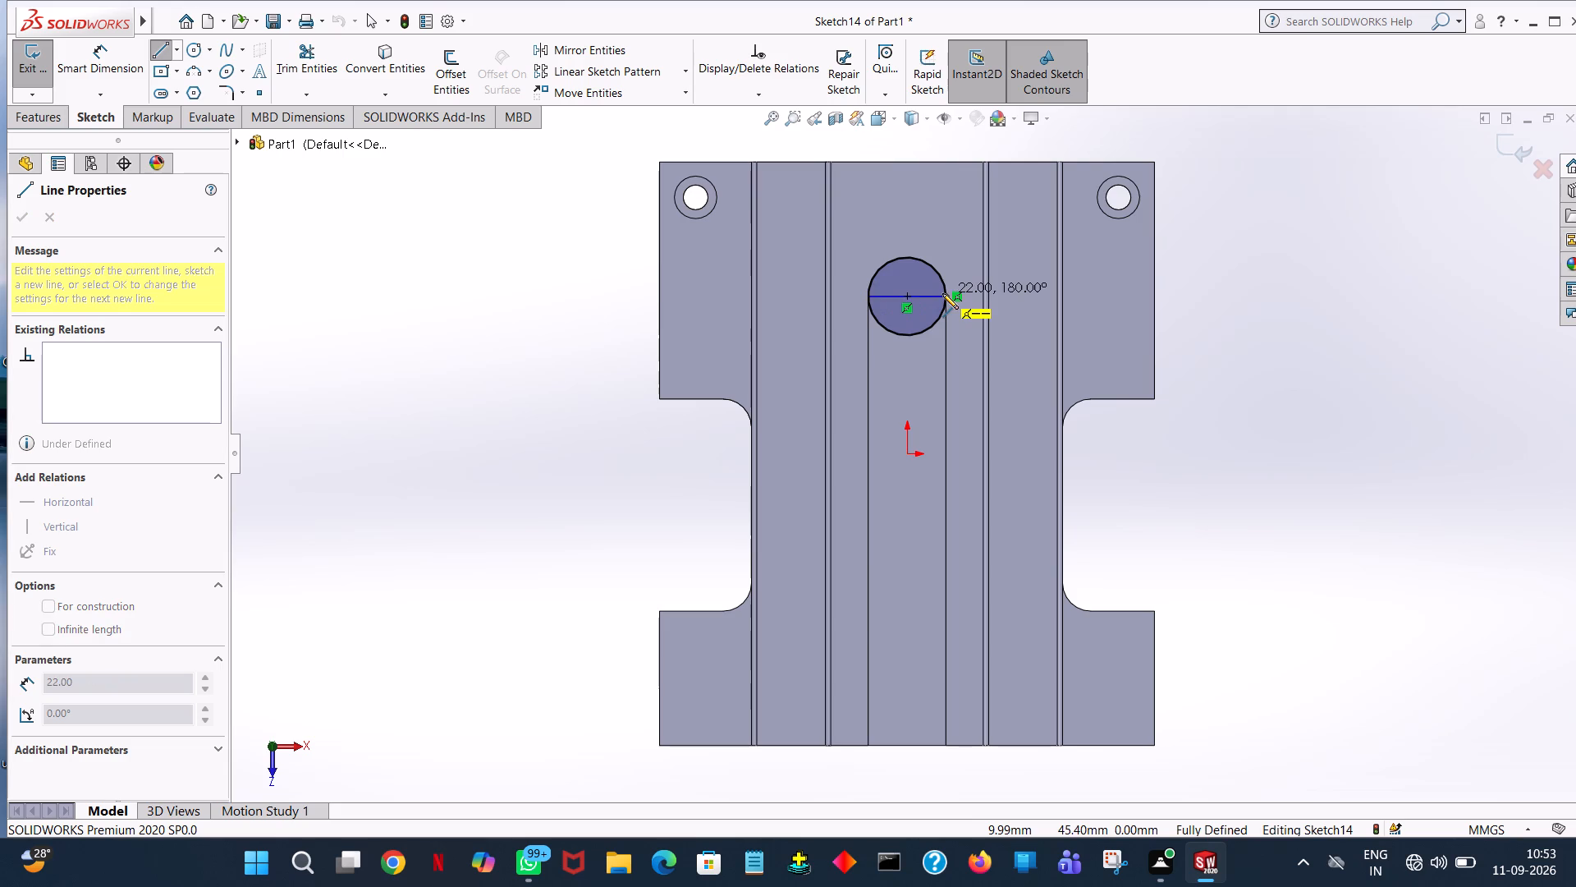
left_click(945, 296)
right_click(945, 296)
left_click(982, 315)
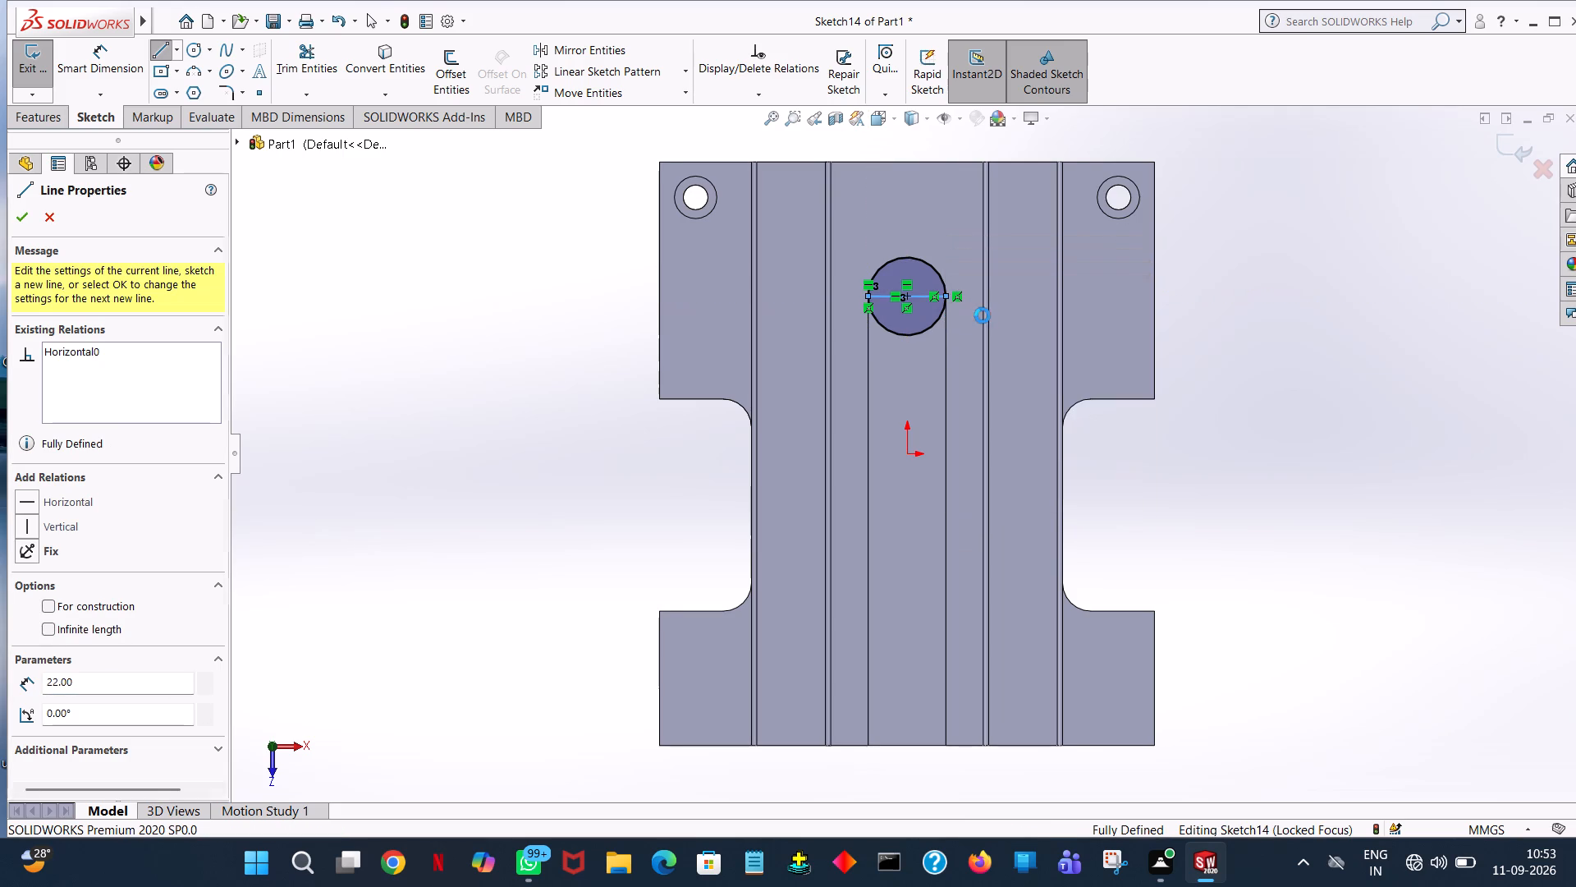
Trim away the circle's half inside the slot, leaving a semicircle beyond the end edge.
left_click(302, 69)
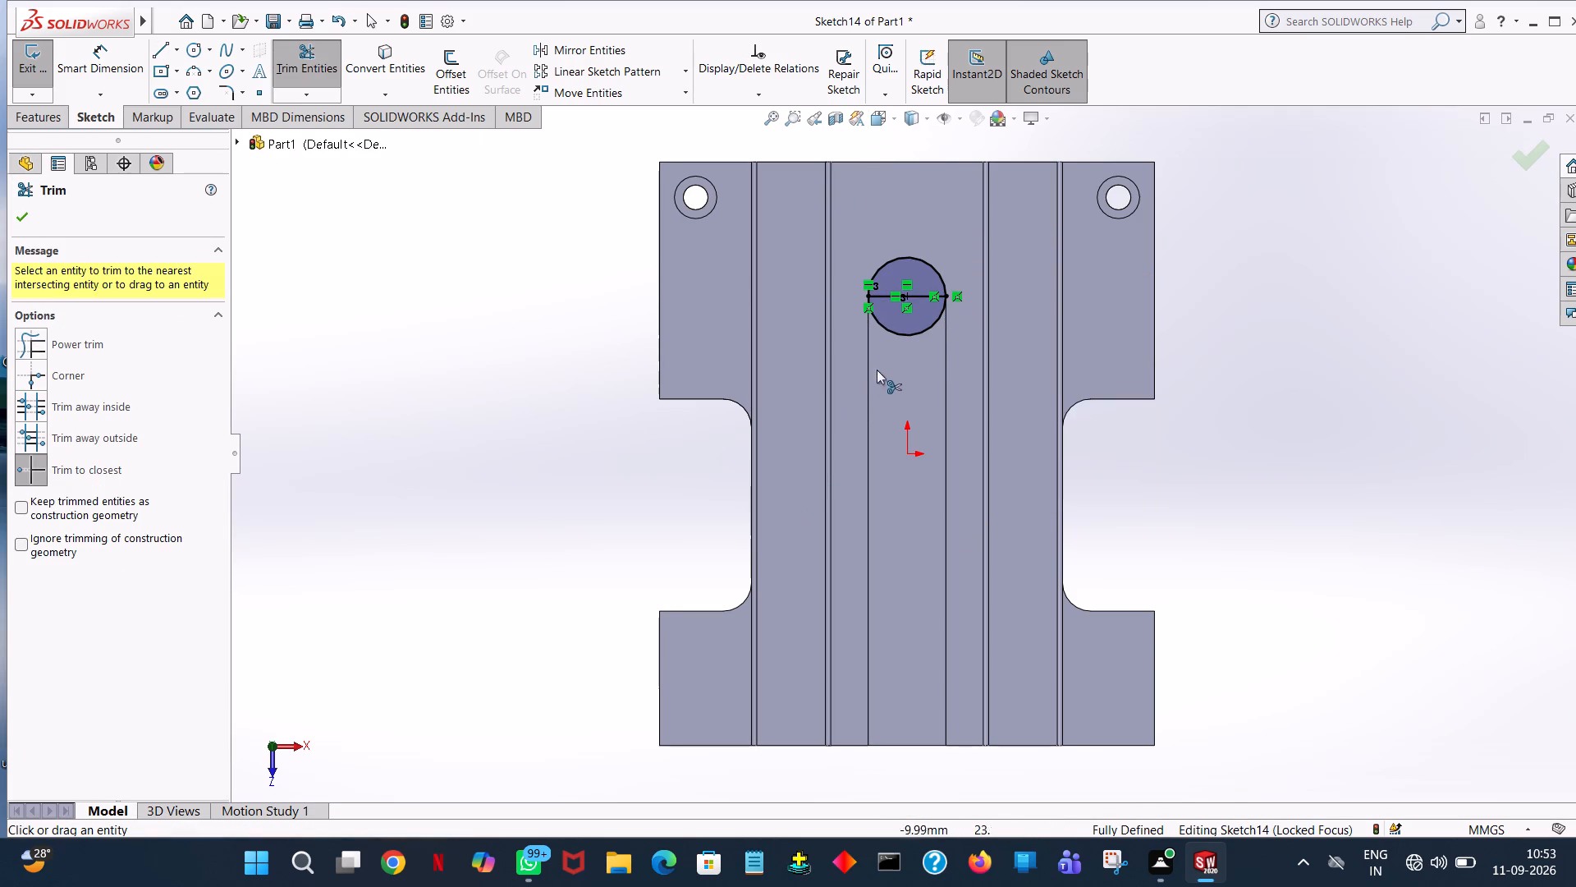
left_click(926, 333)
left_click(365, 288)
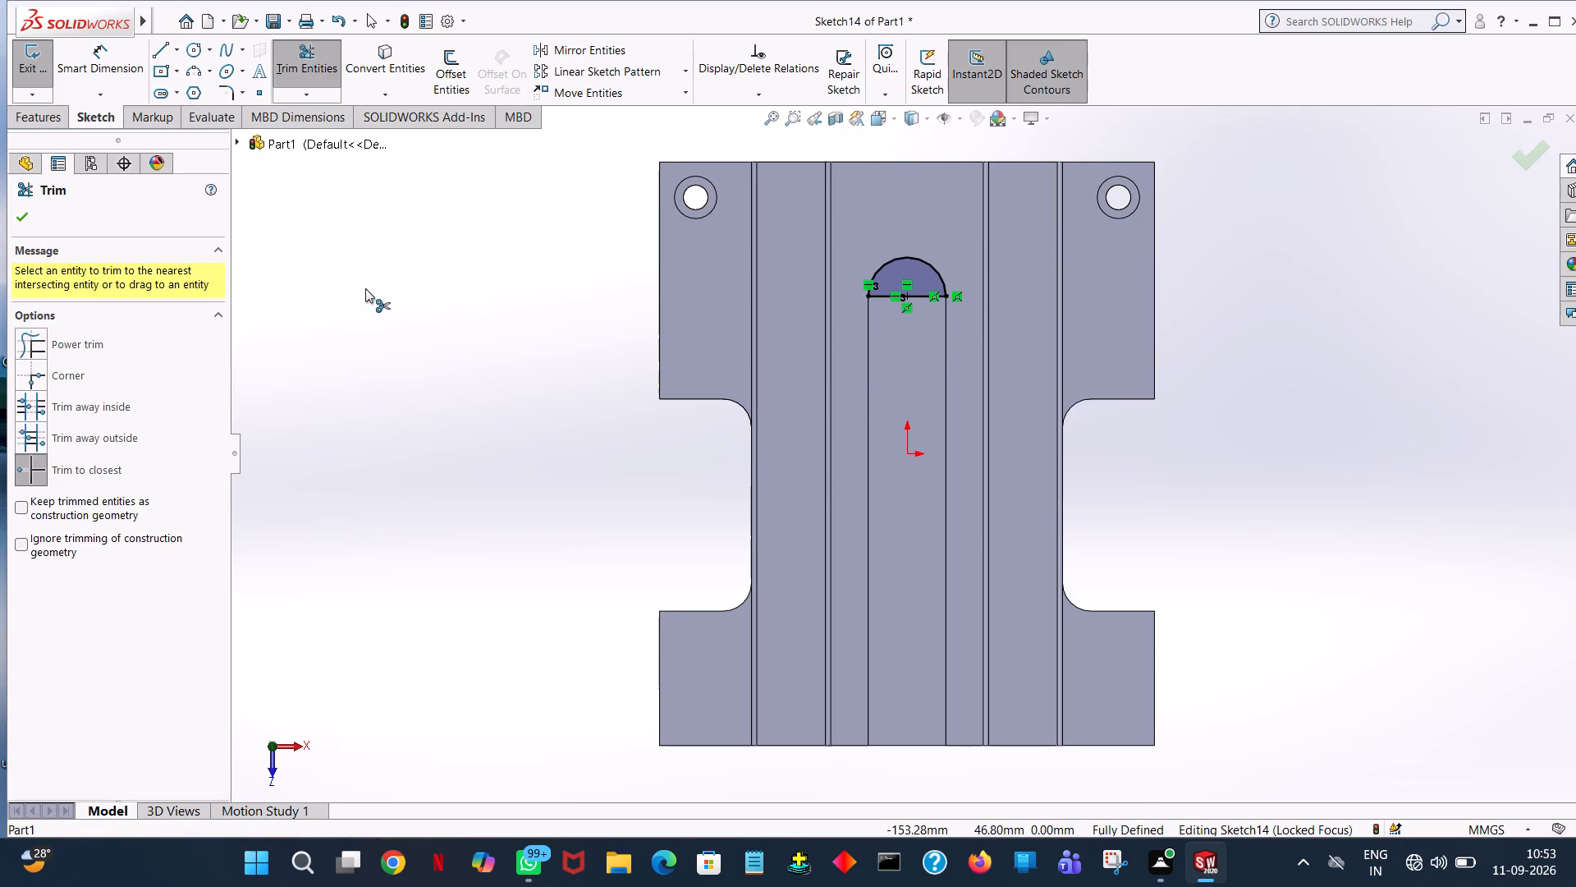
left_click(30, 226)
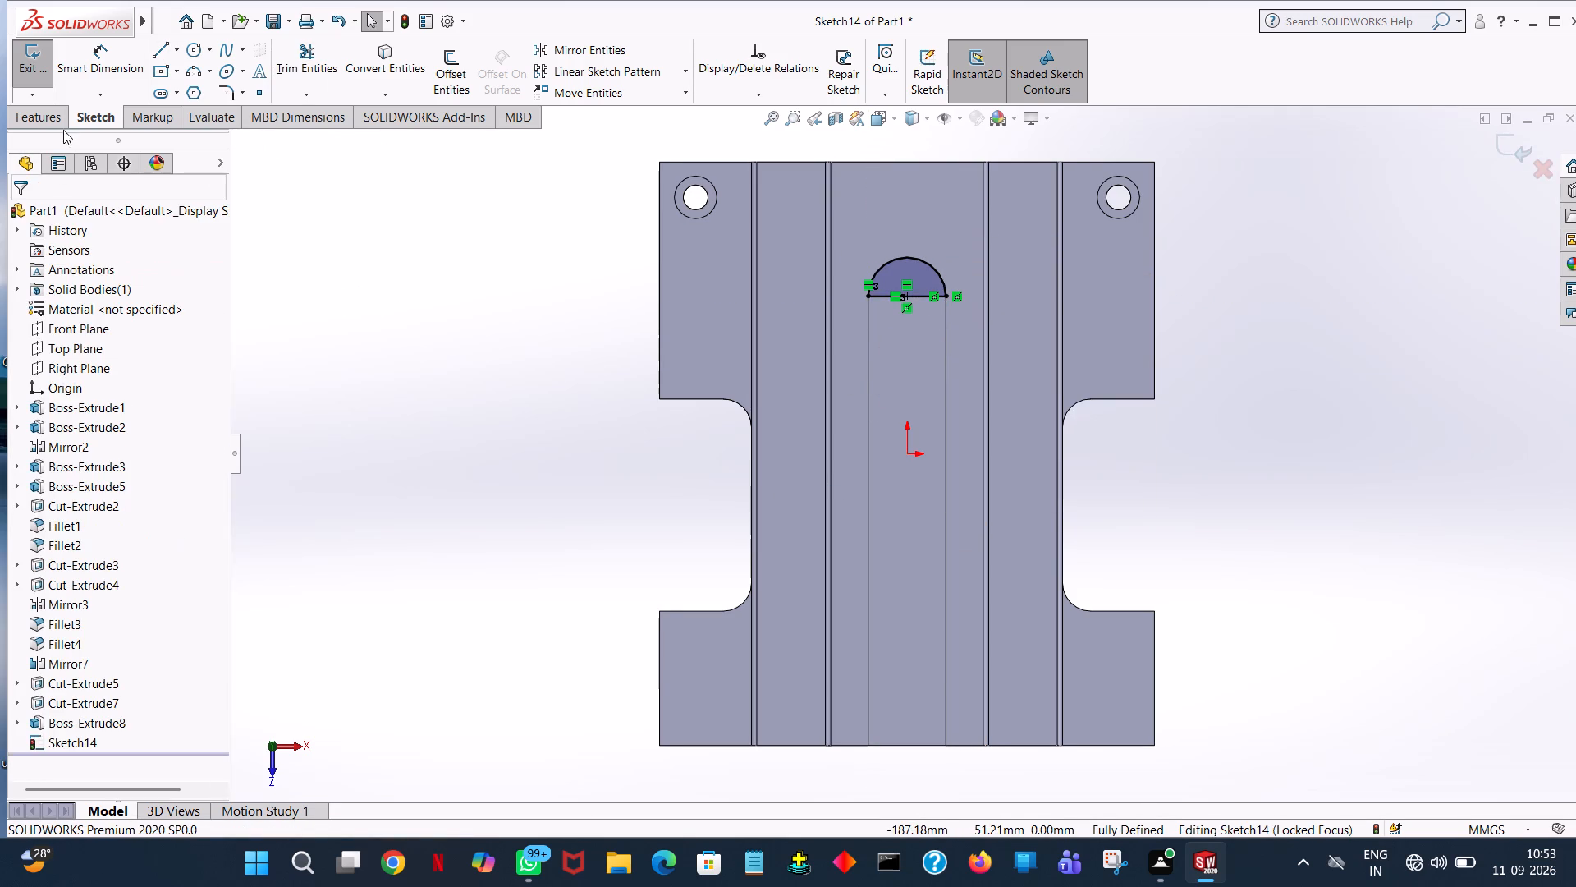
Cut-extrude the semicircular profile at the slot's end to a blind depth of 14 mm.
left_click(53, 119)
left_click(286, 76)
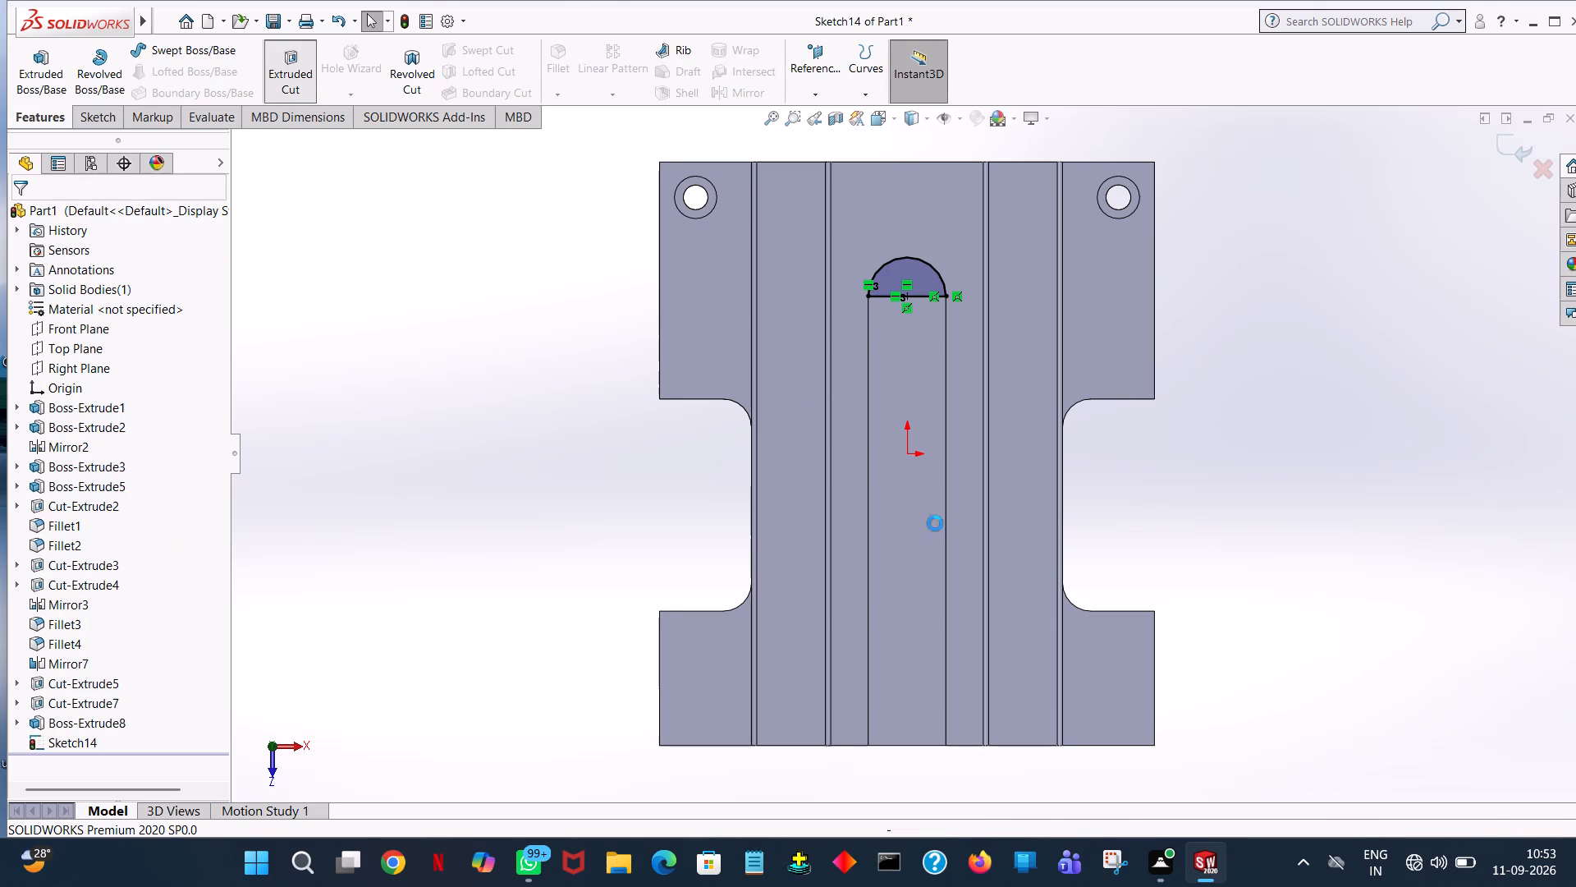
middle_click_drag(1193, 554, 1193, 410)
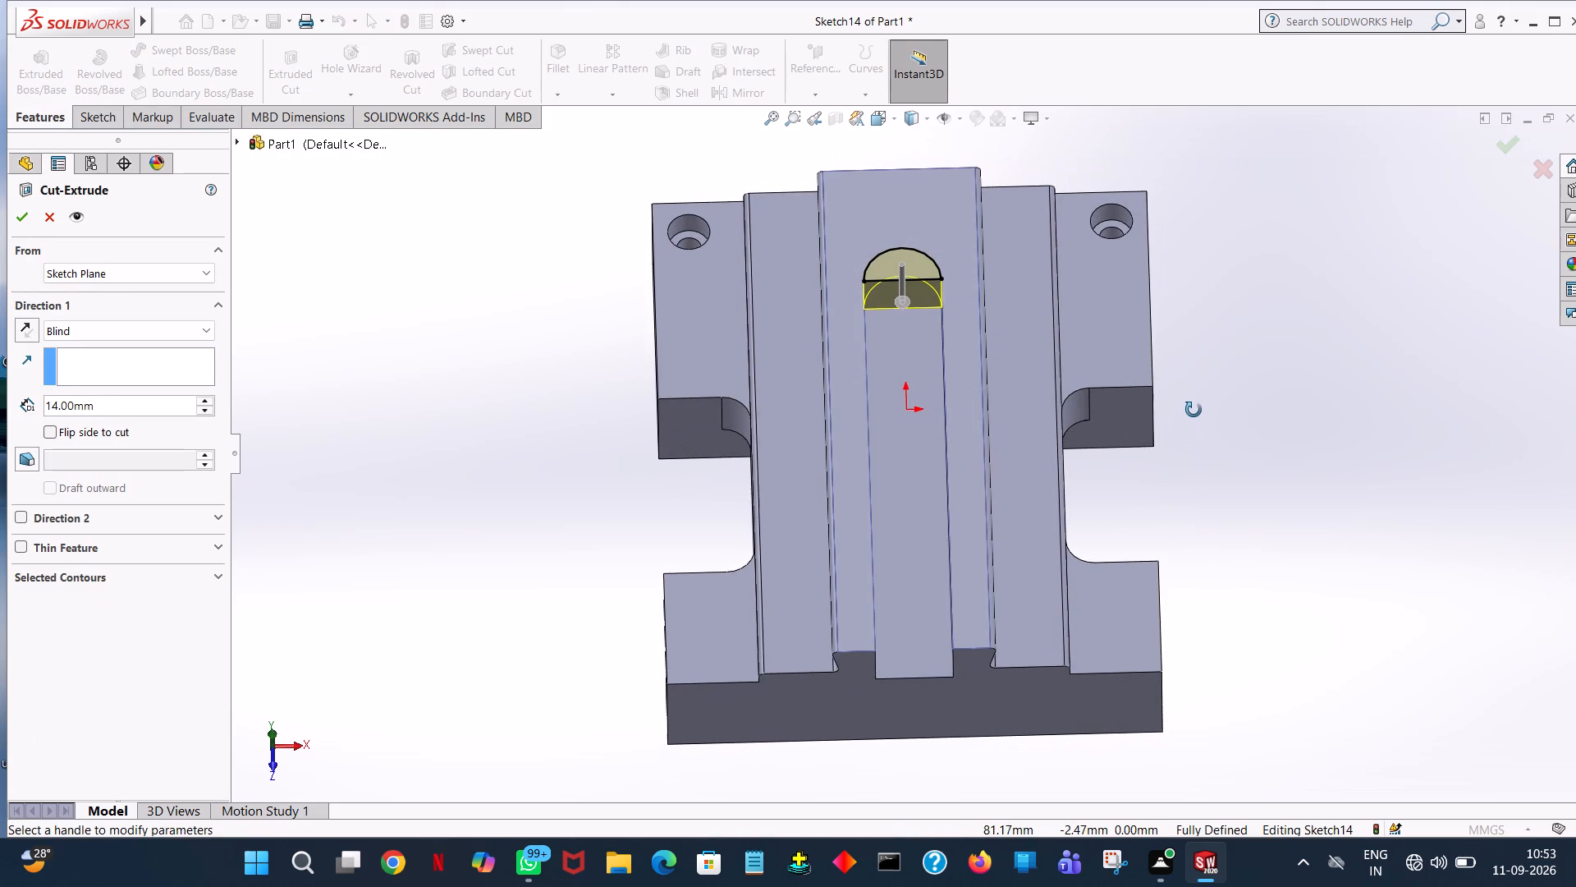
middle_click_drag(1193, 410, 1205, 303)
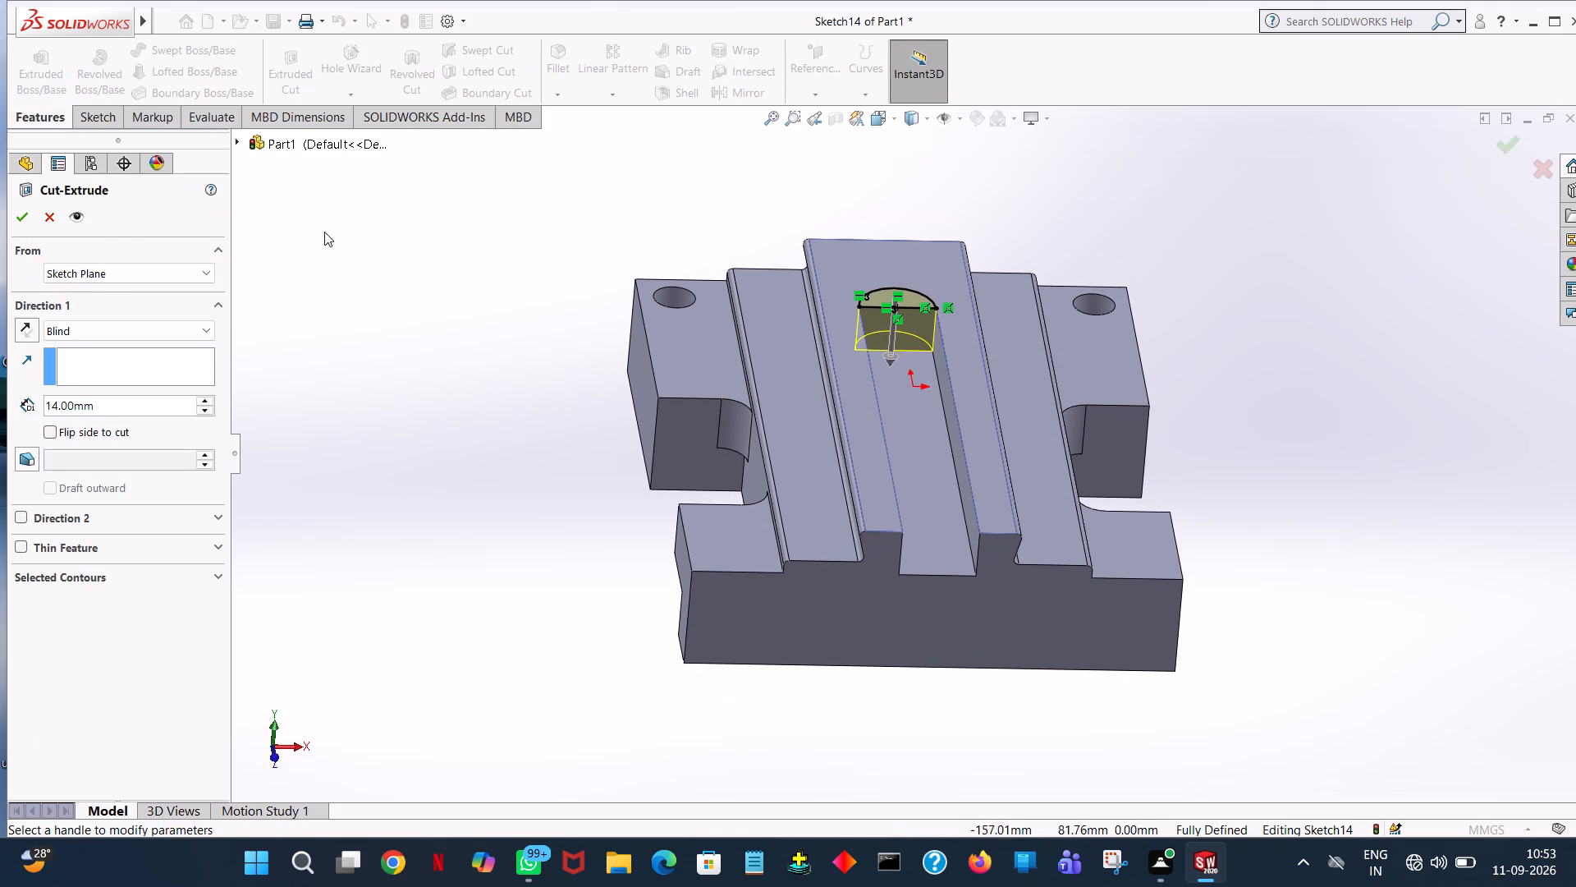
left_click(14, 218)
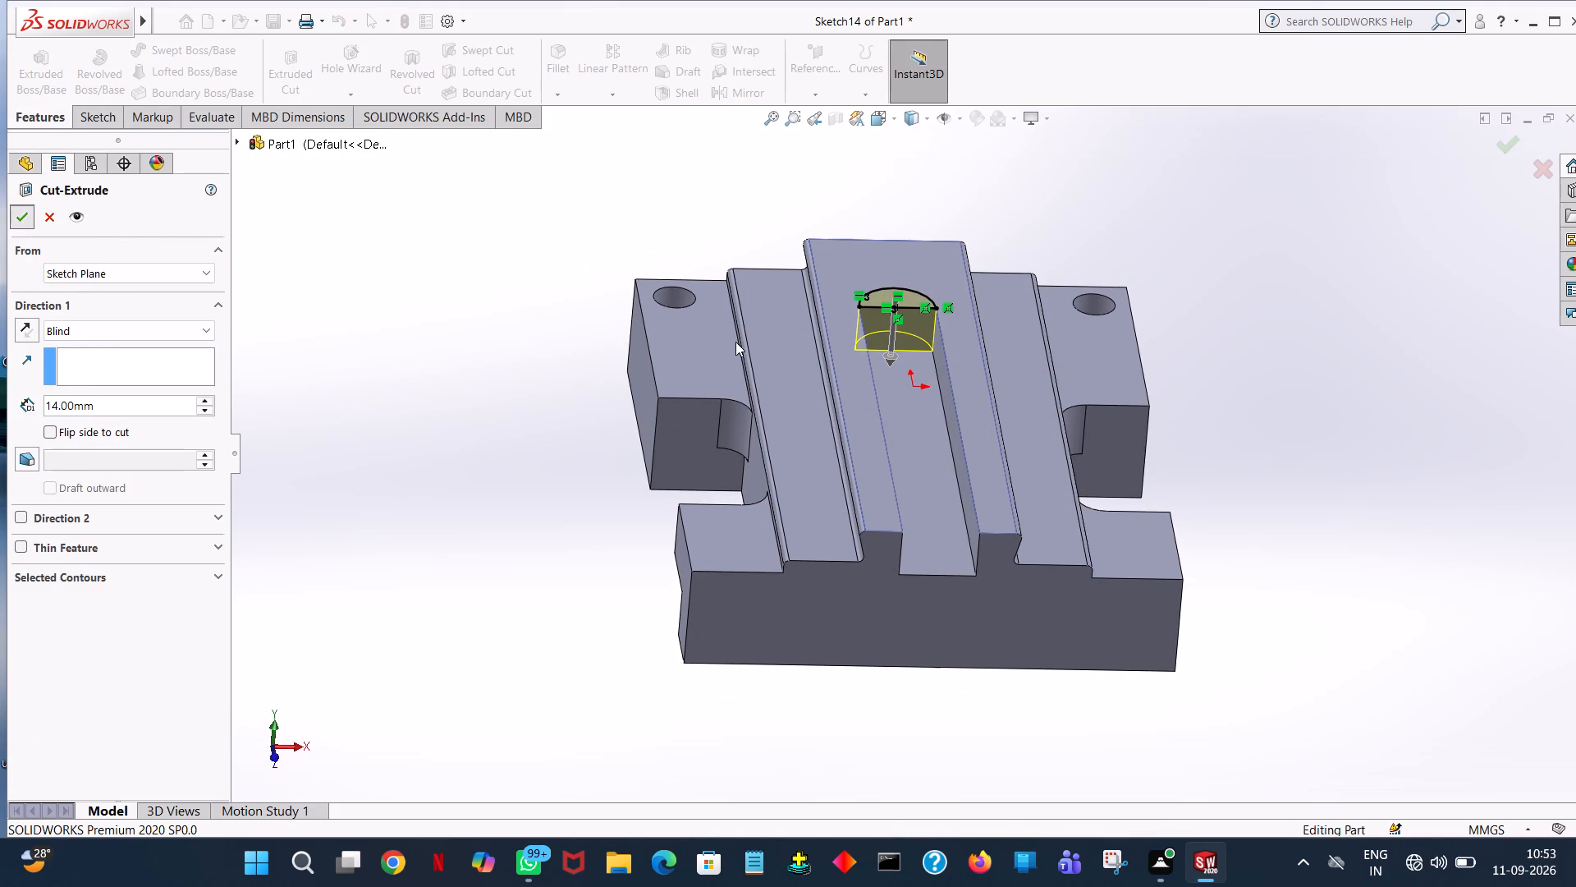
left_click(655, 352)
left_click(499, 373)
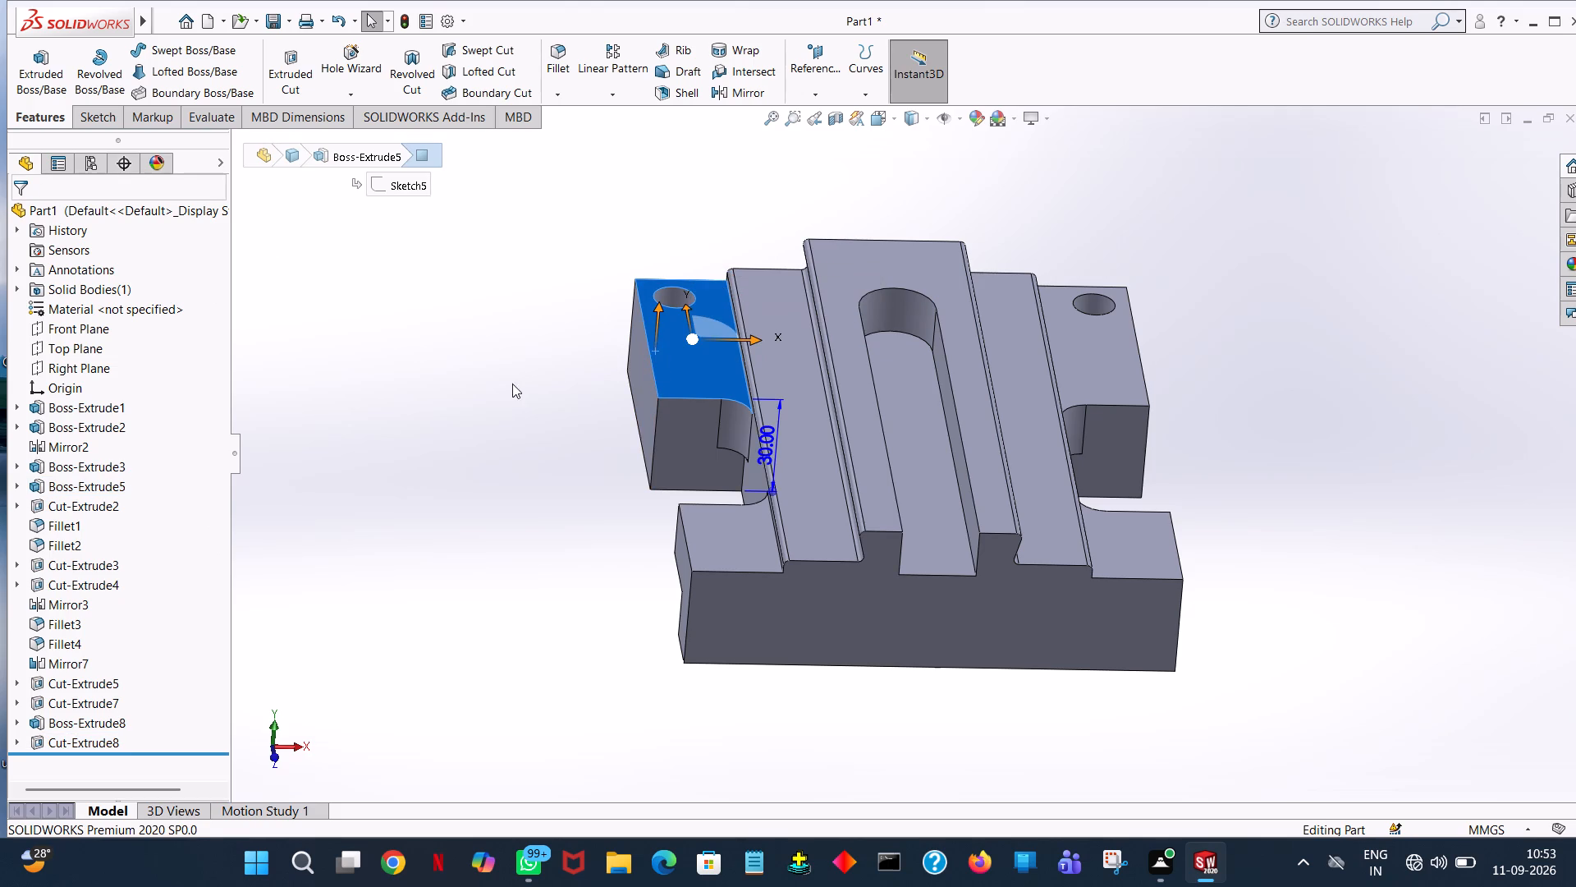
Start an Extruded Cut and open its sketch on the floor face of the central slot.
middle_click_drag(513, 392, 497, 636)
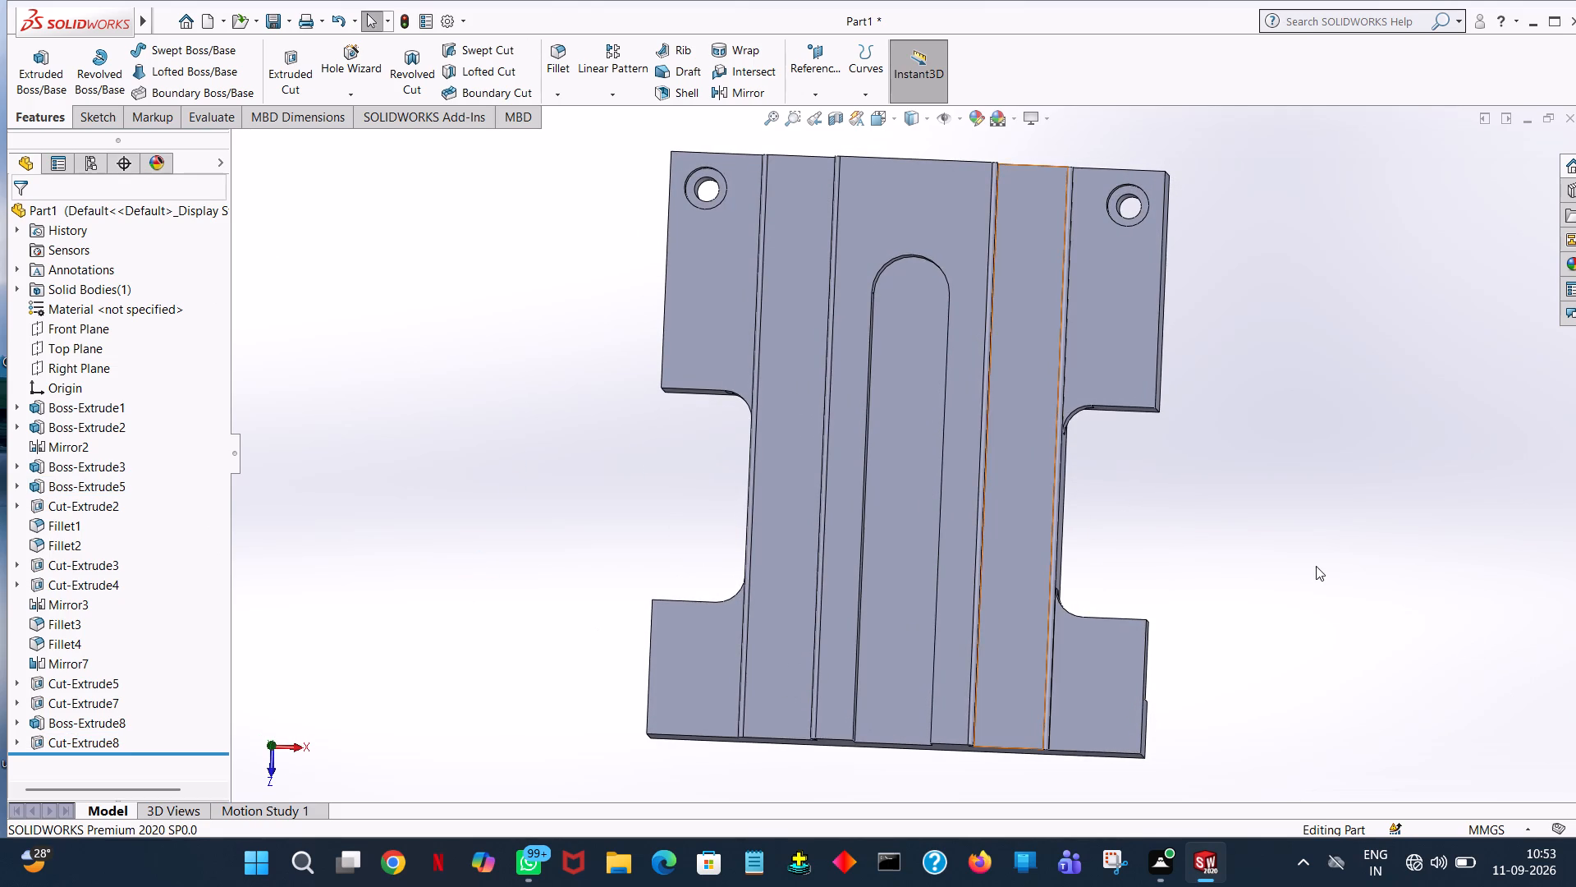
middle_click_drag(1316, 566, 1295, 566)
middle_click_drag(1248, 559, 1251, 507)
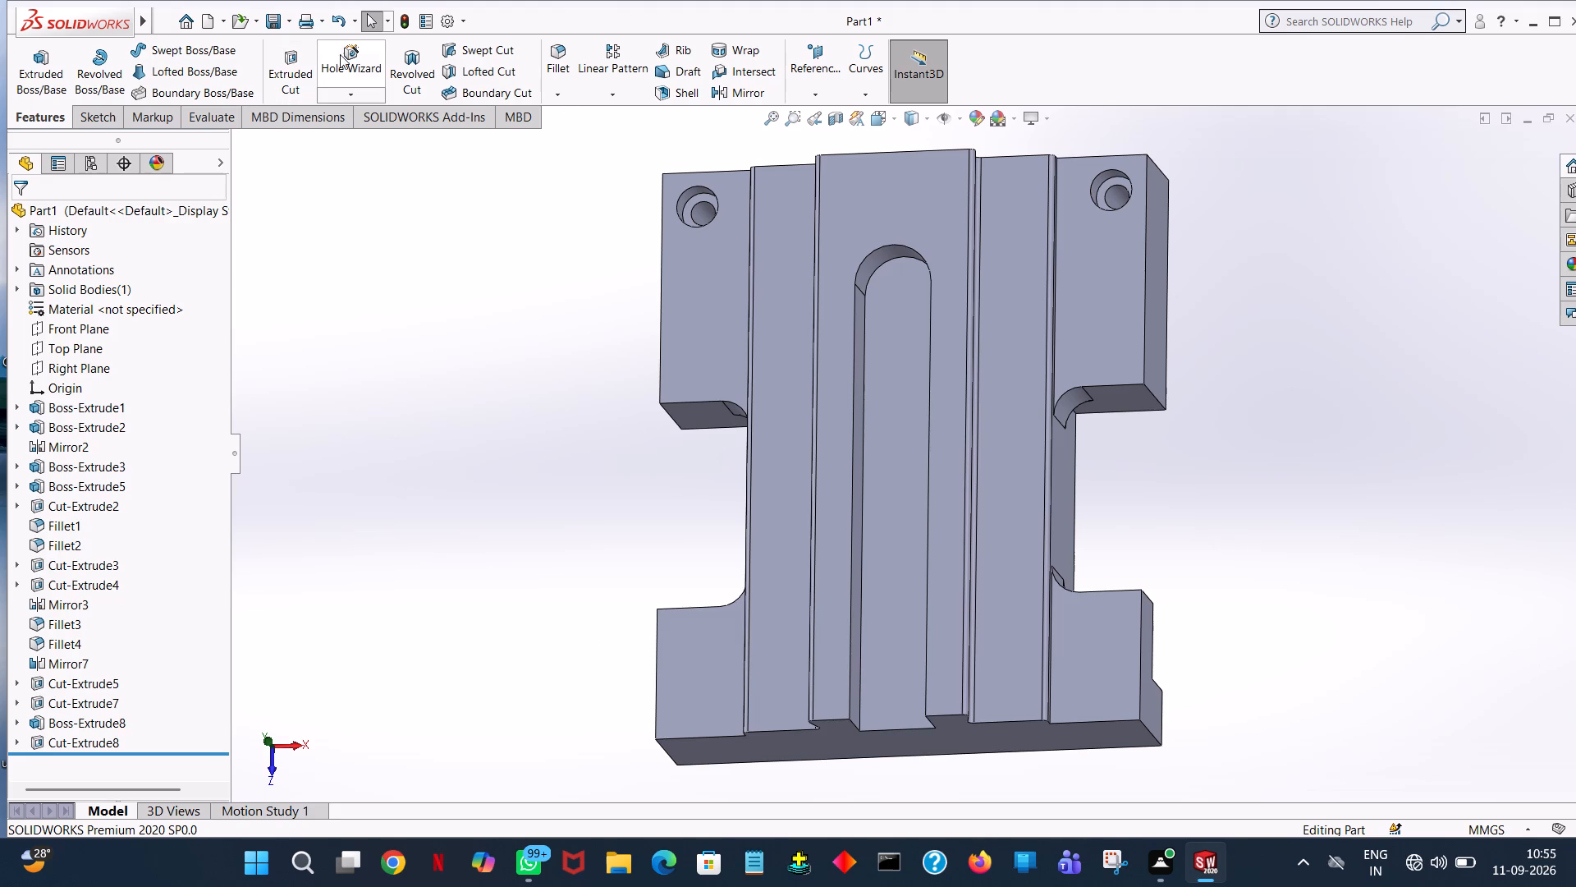
left_click(303, 62)
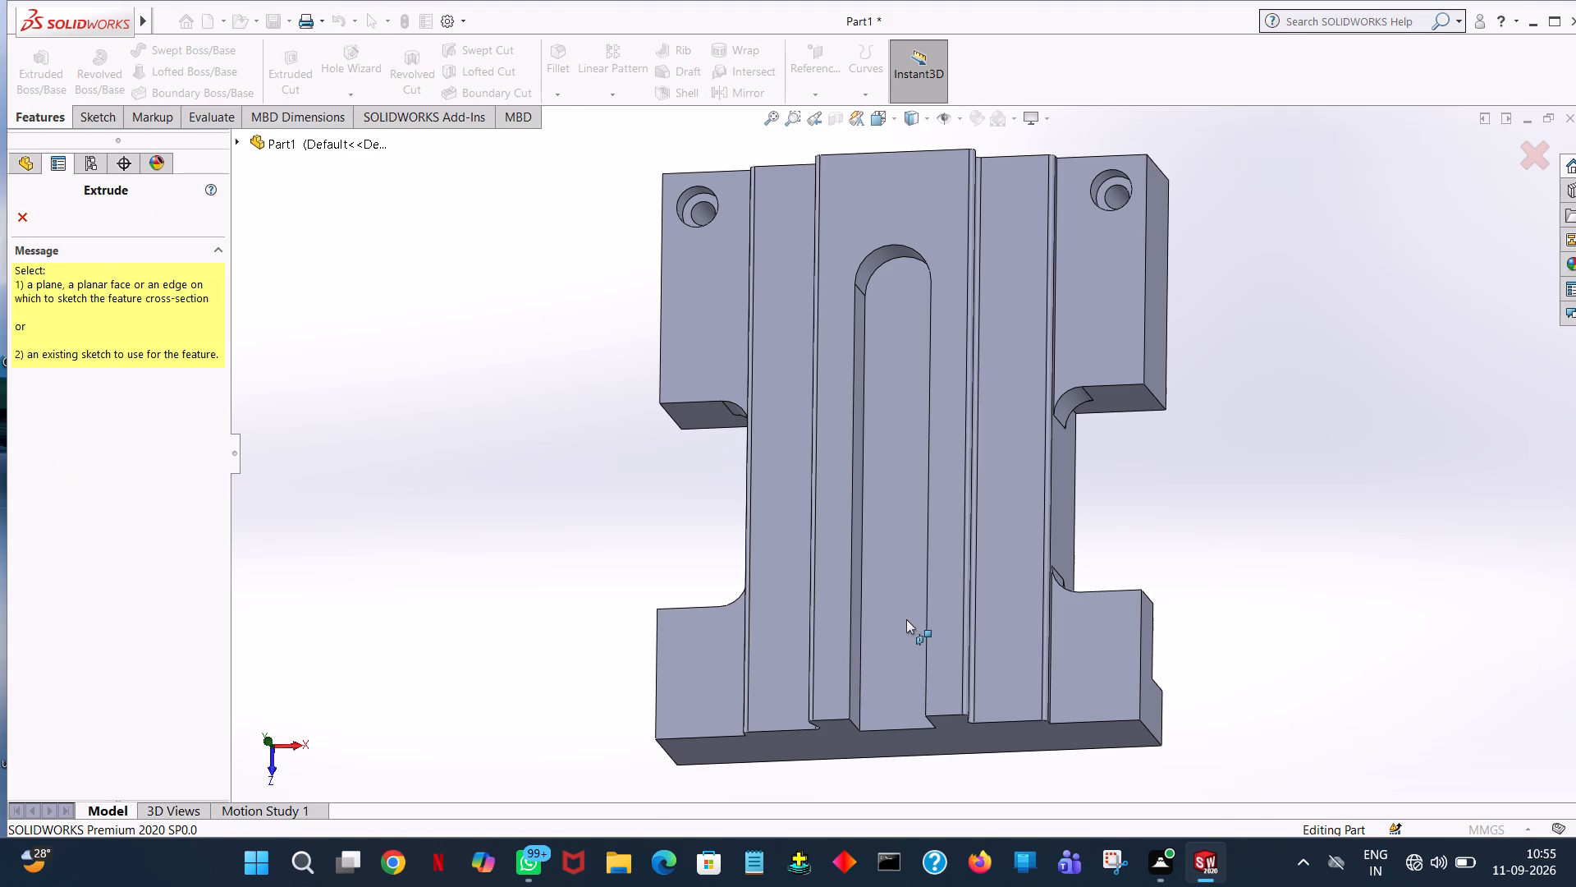
left_click(906, 619)
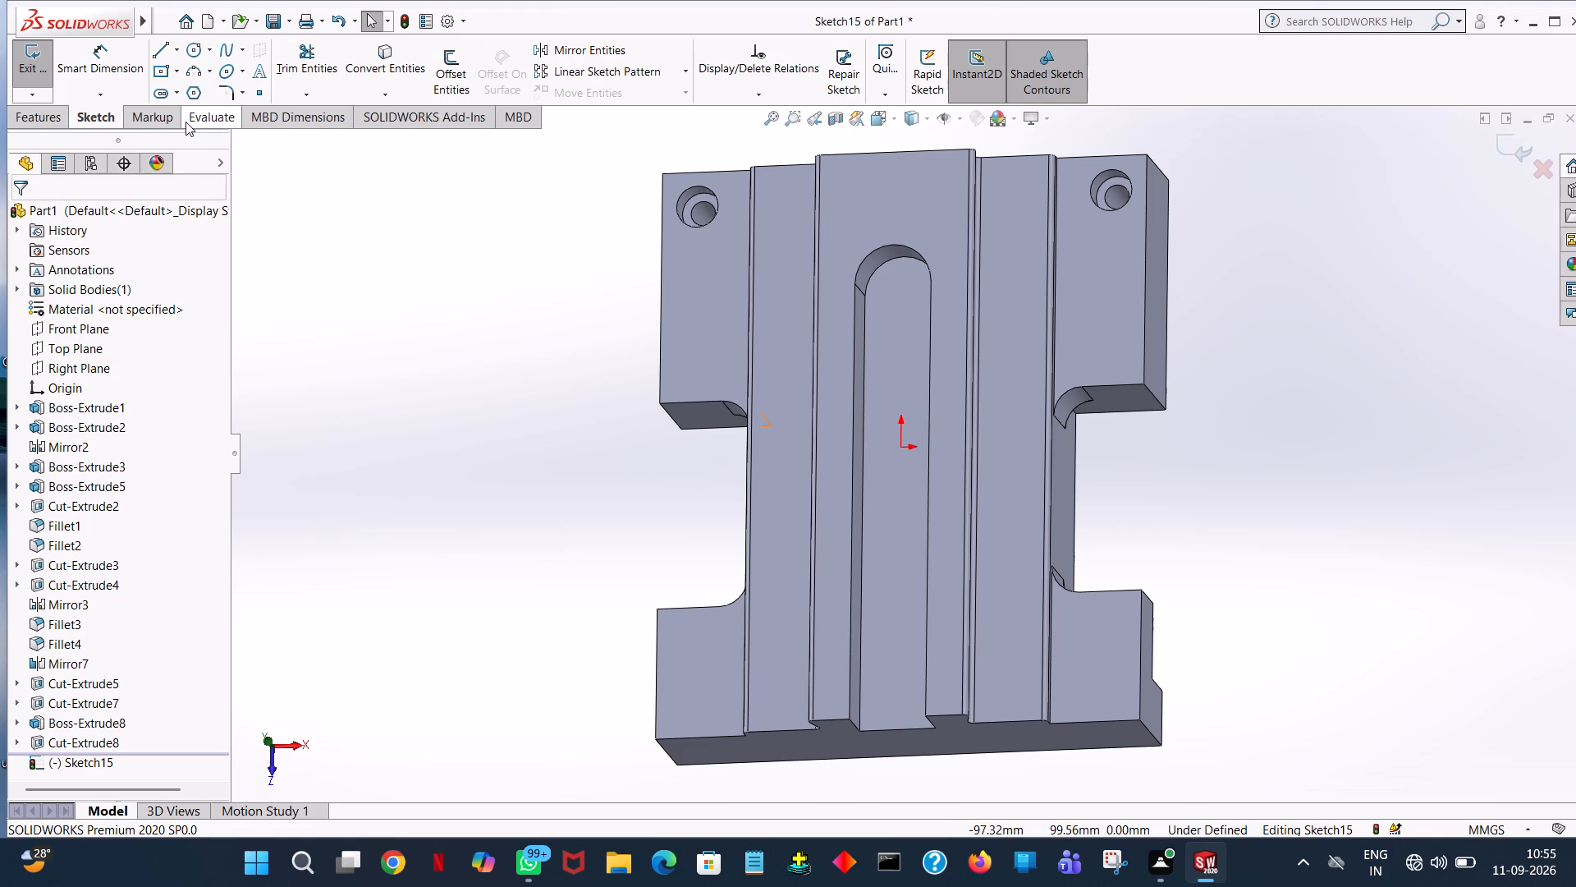
left_click(927, 121)
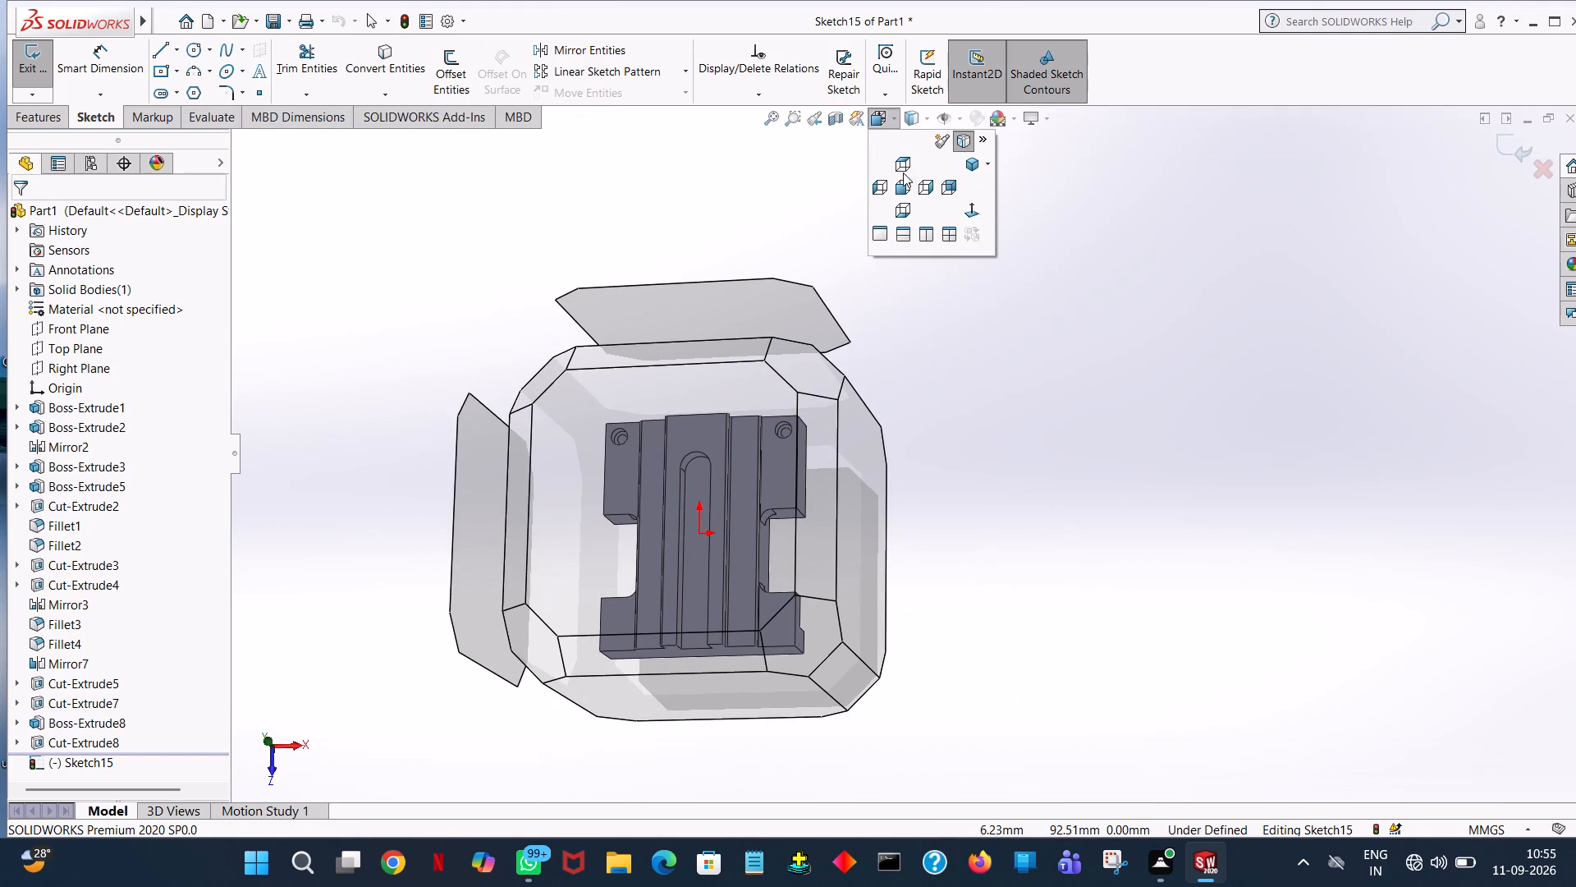
left_click(975, 209)
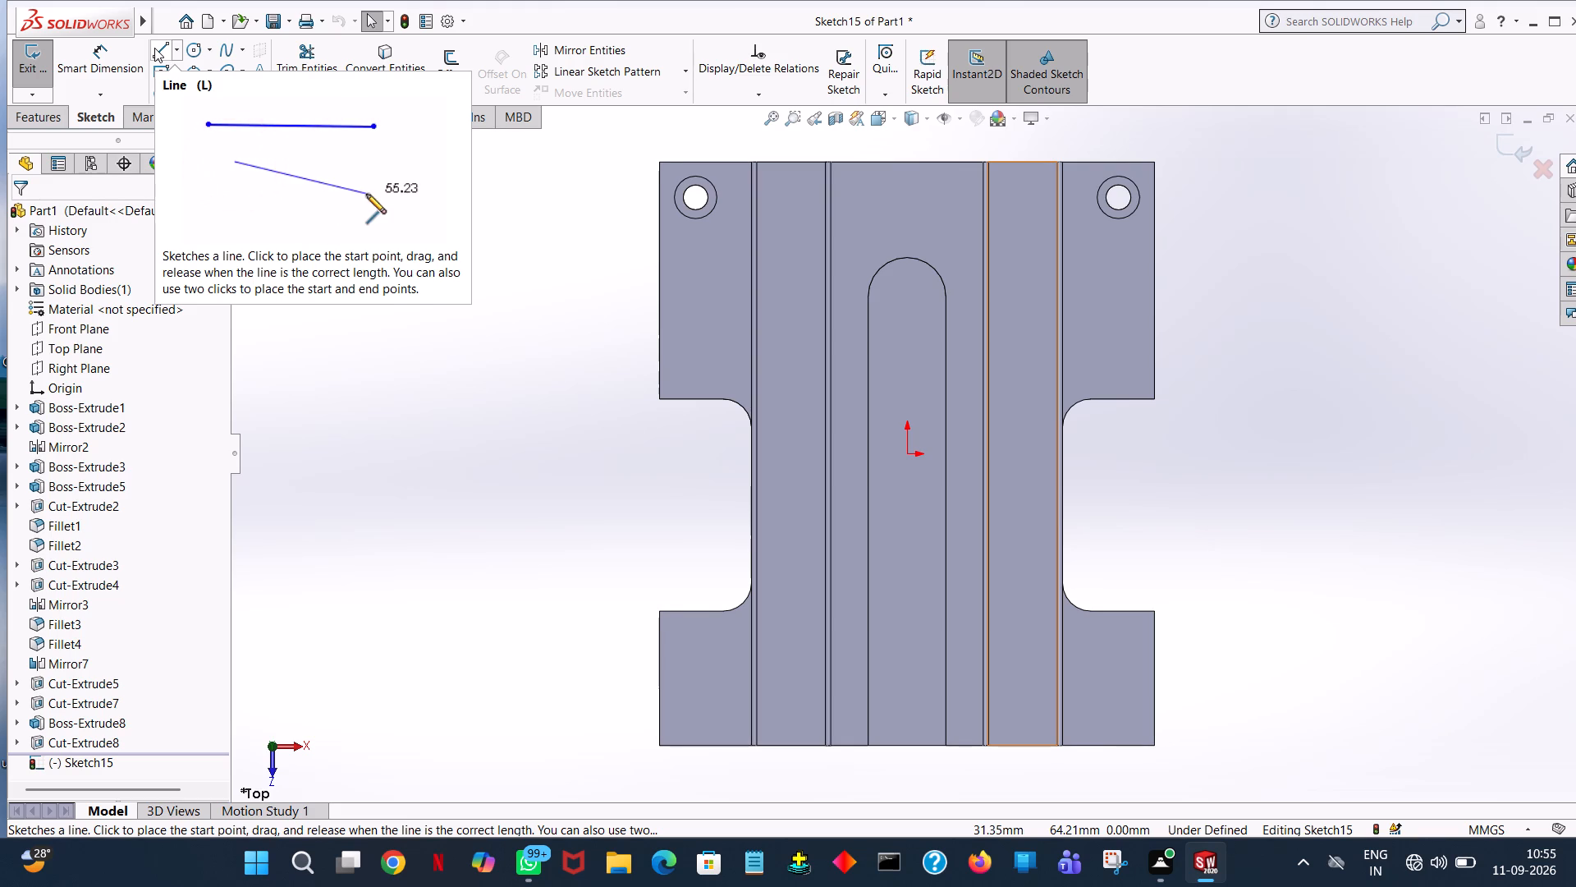
Draw a 24 mm vertical line along the slot's centreline, starting at the middle of its open-end edge and running into the slot.
left_click(154, 48)
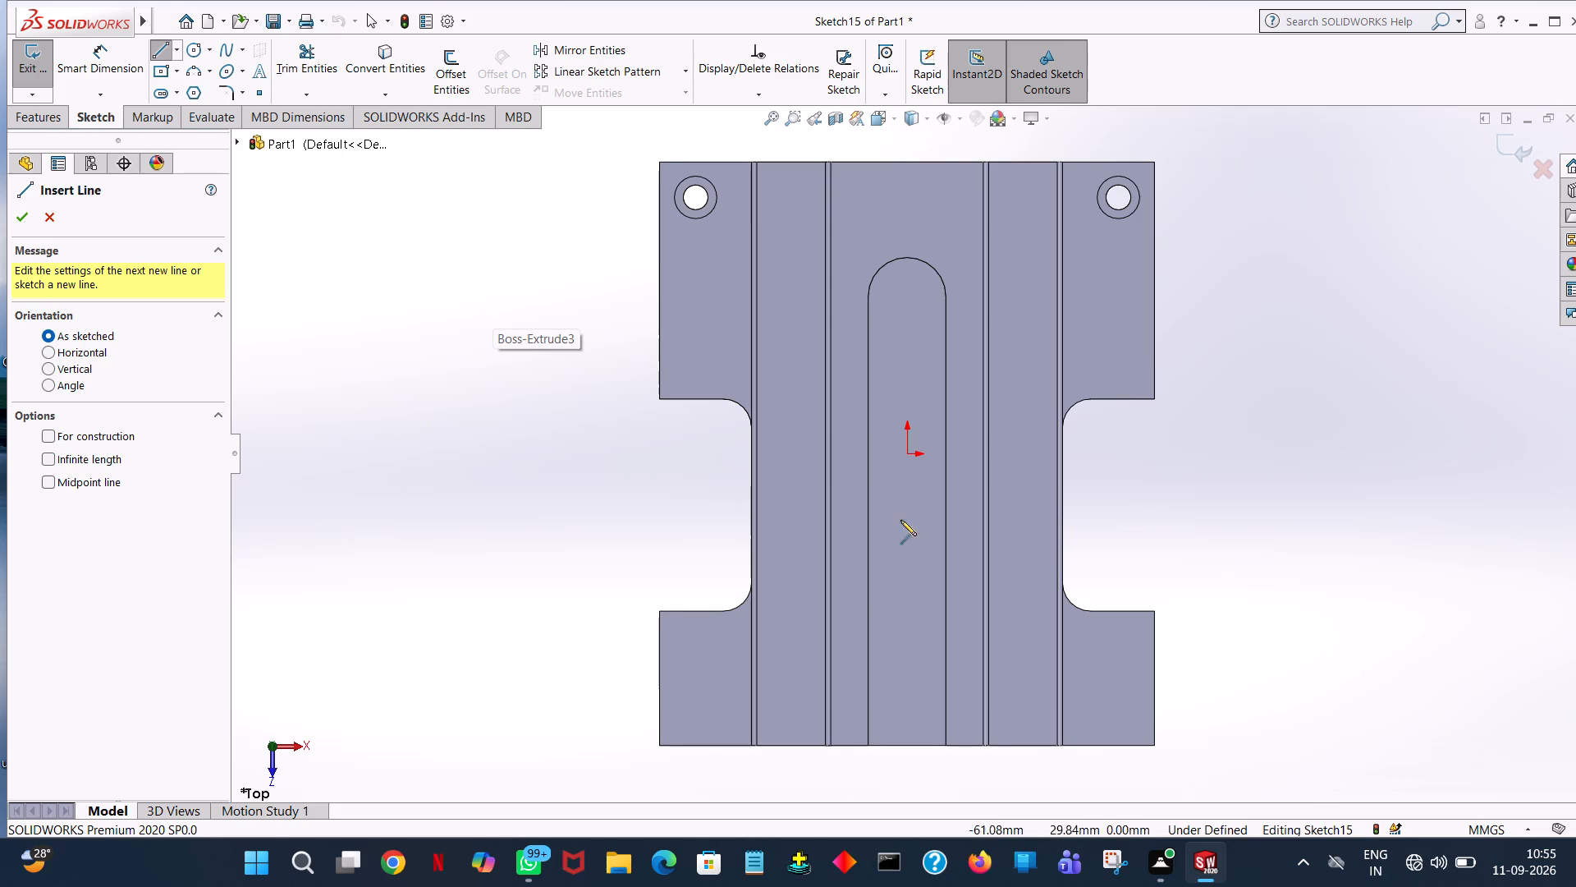
left_click(907, 747)
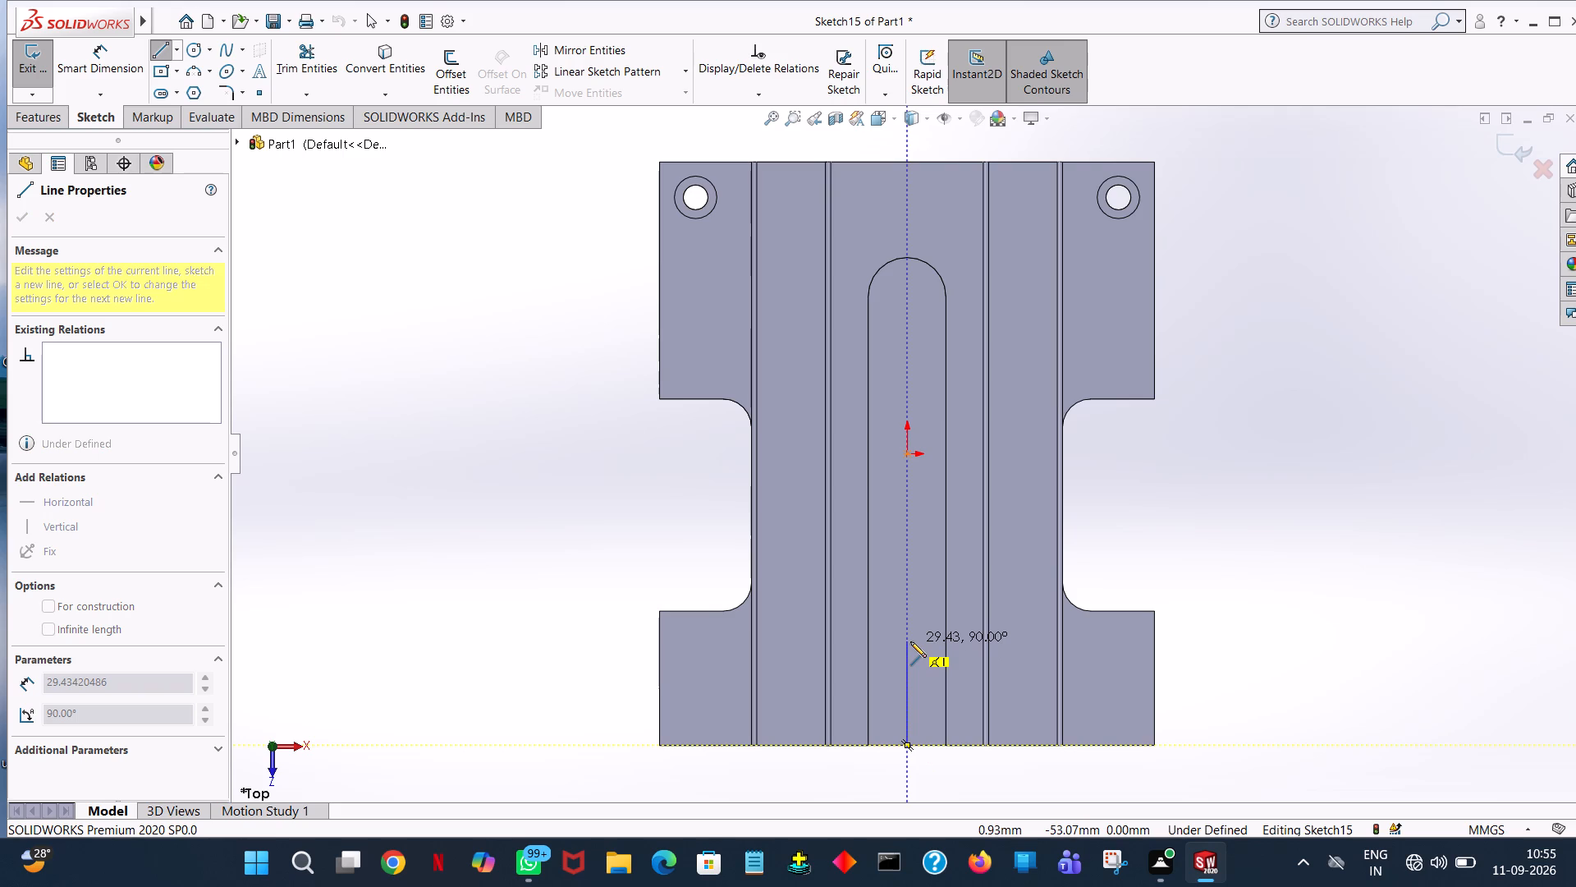
left_click(910, 641)
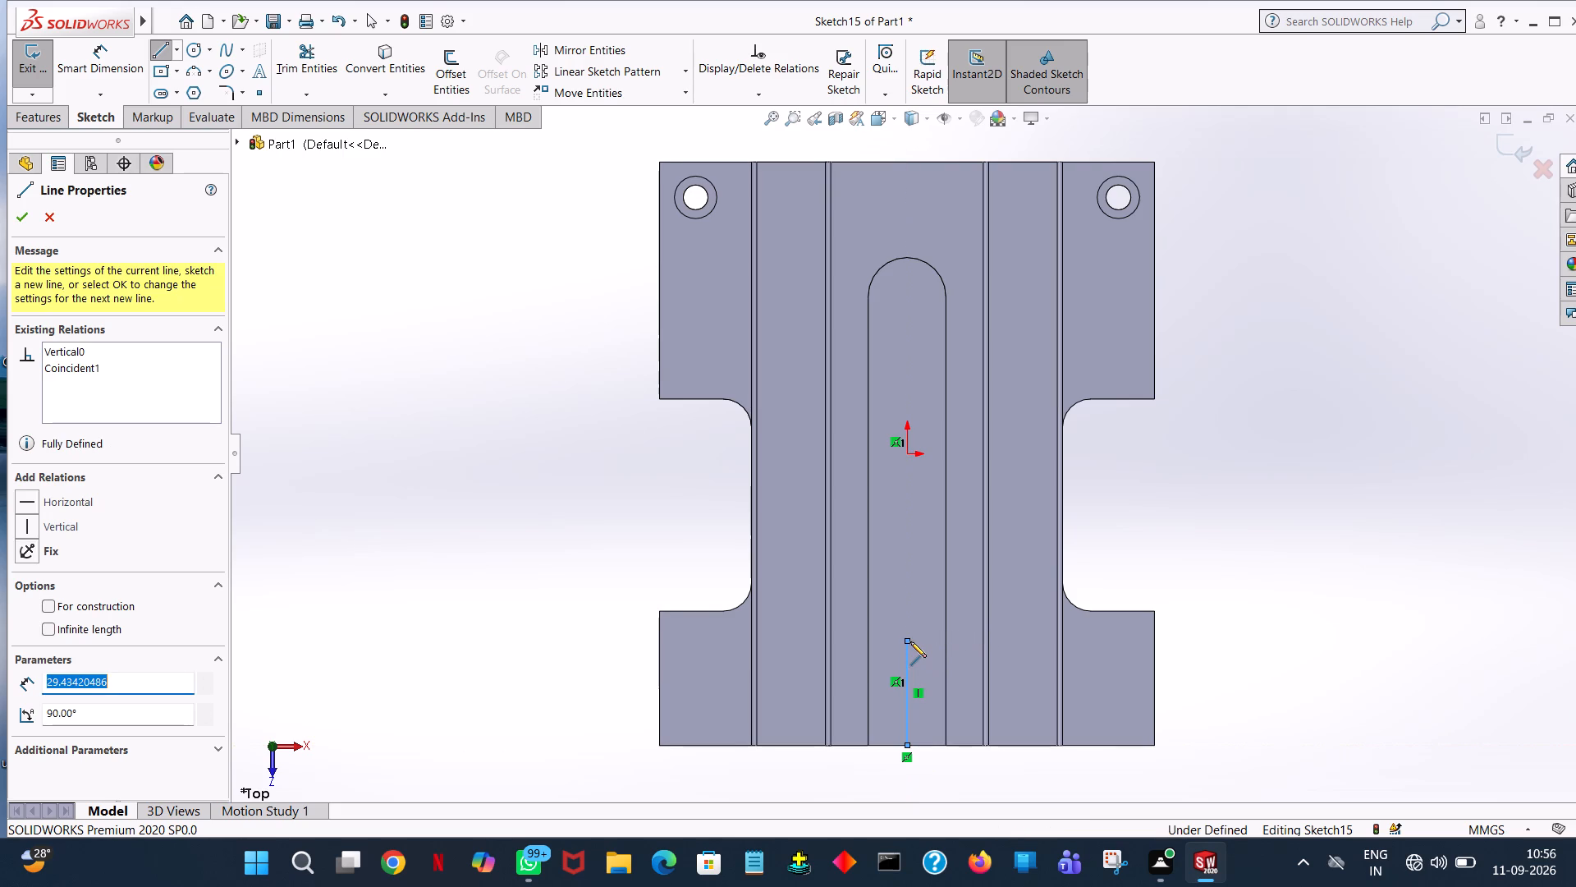
type("24")
key("Return")
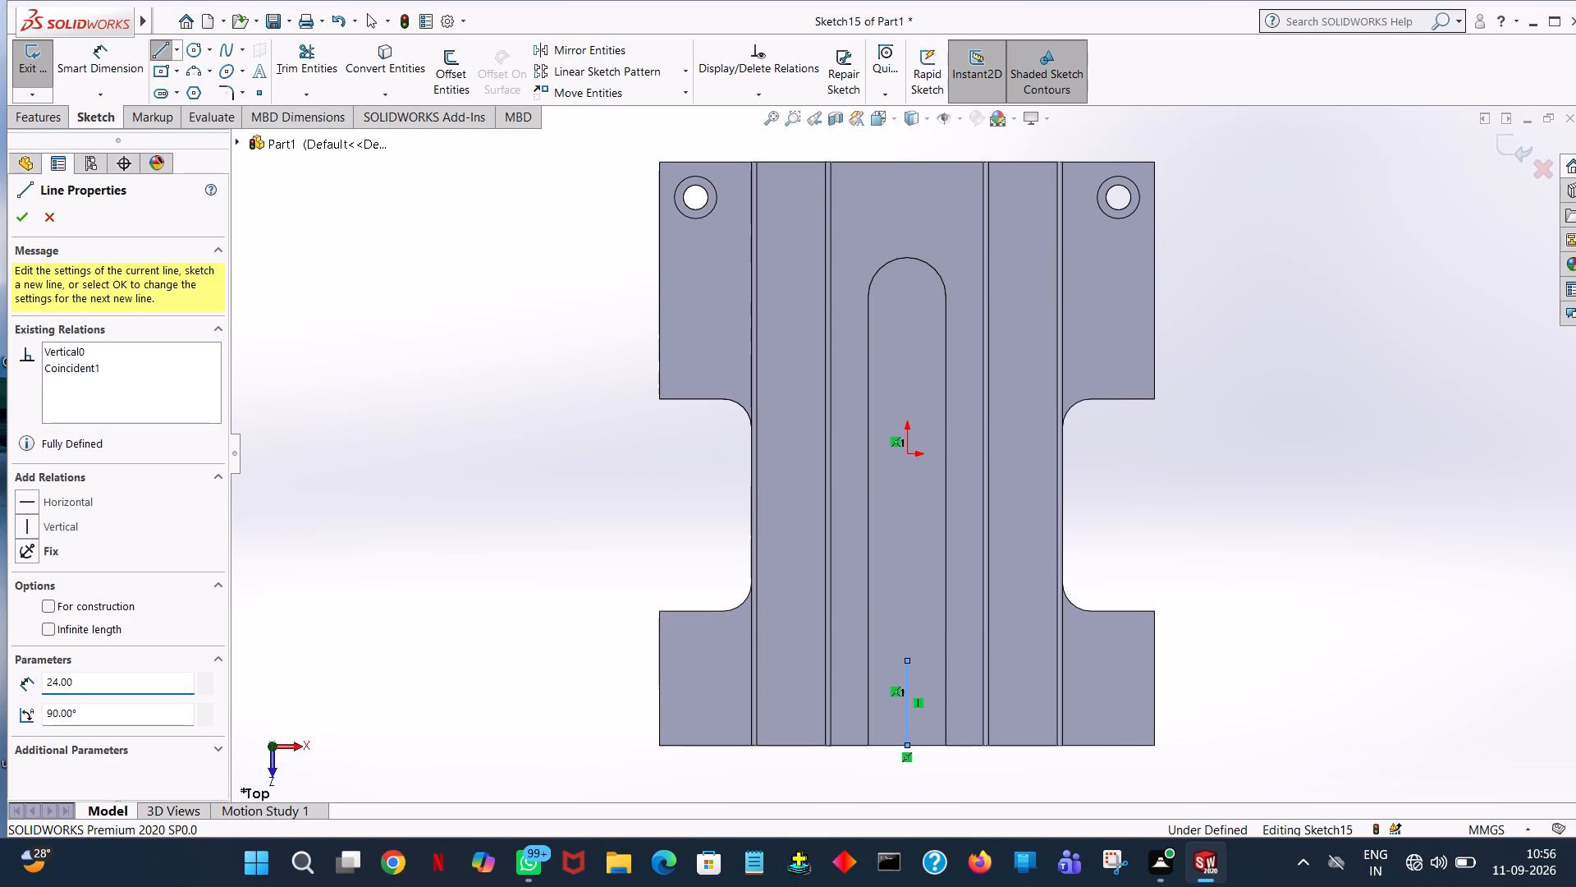
right_click(910, 641)
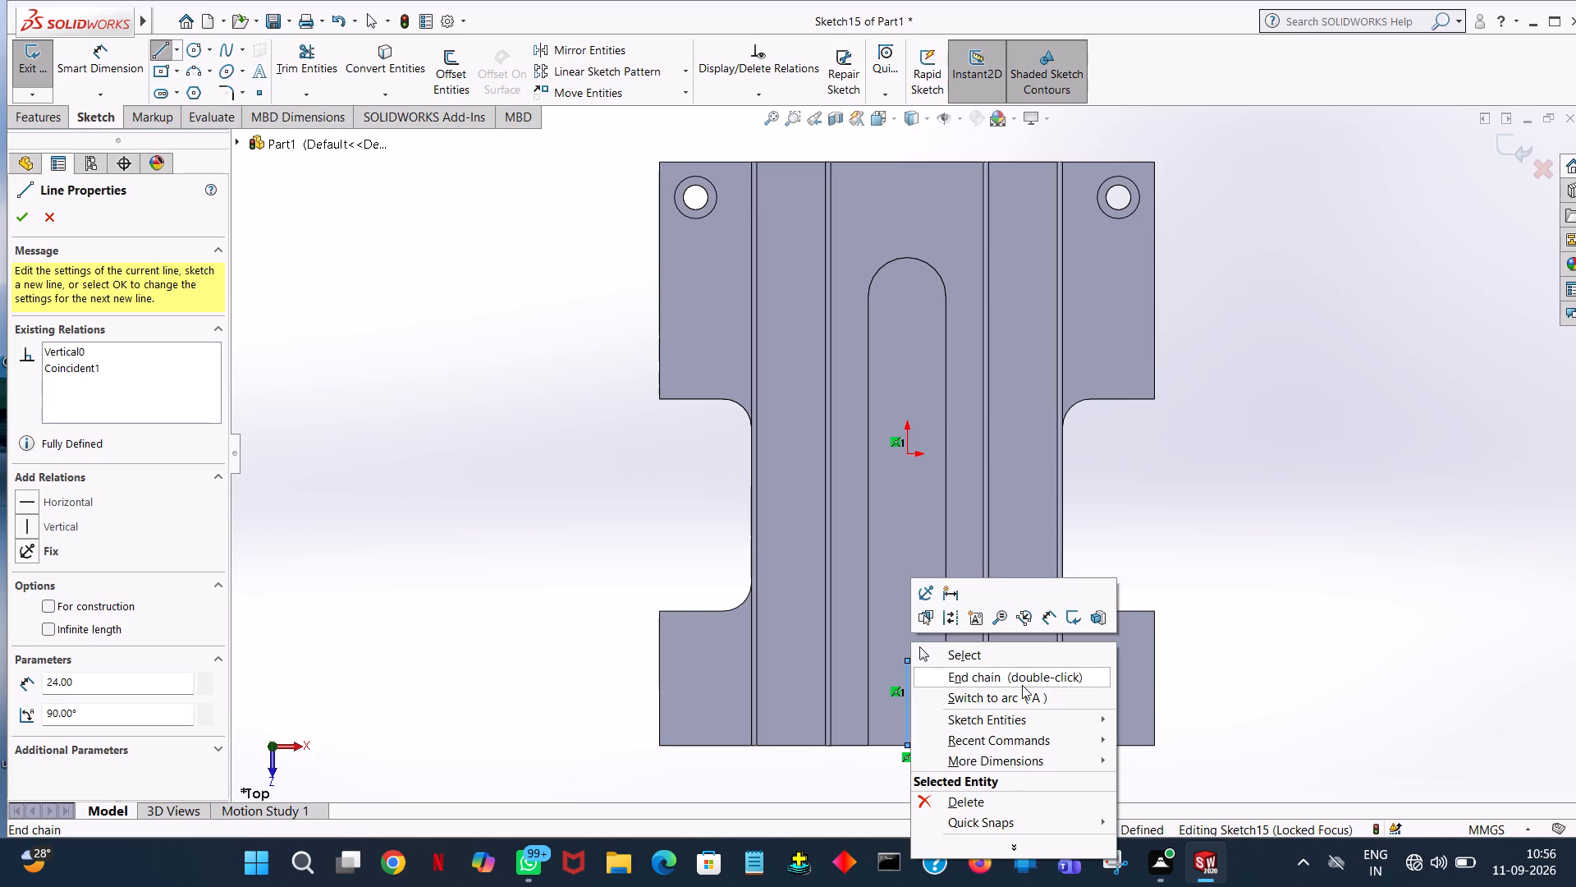
left_click(1010, 663)
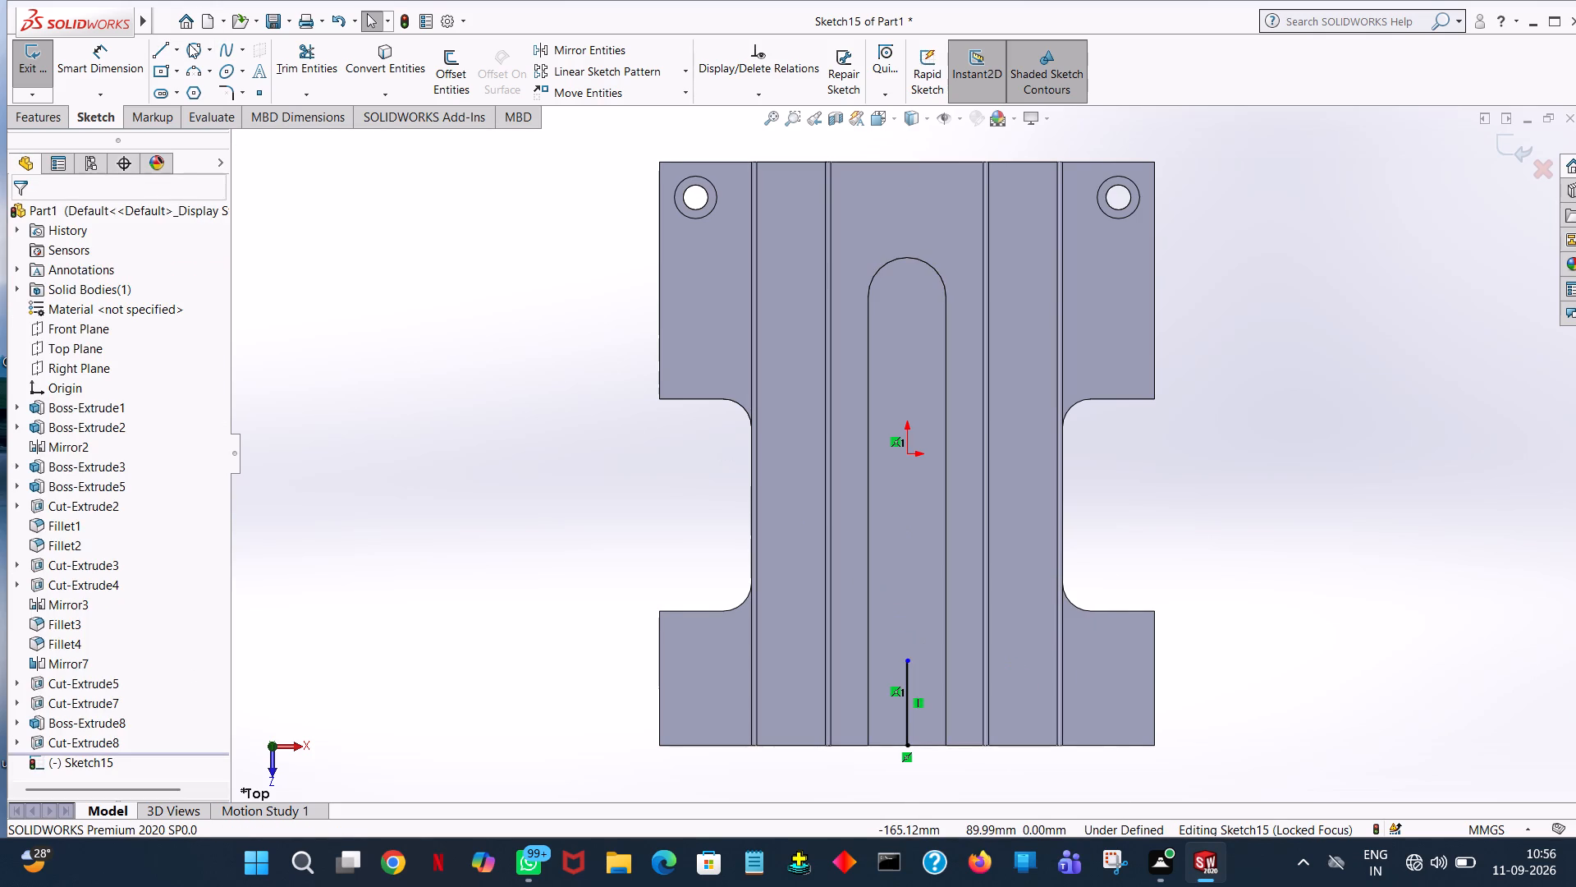
Draw a circle of 10 mm radius centred on the vertical line's inner endpoint.
left_click(189, 45)
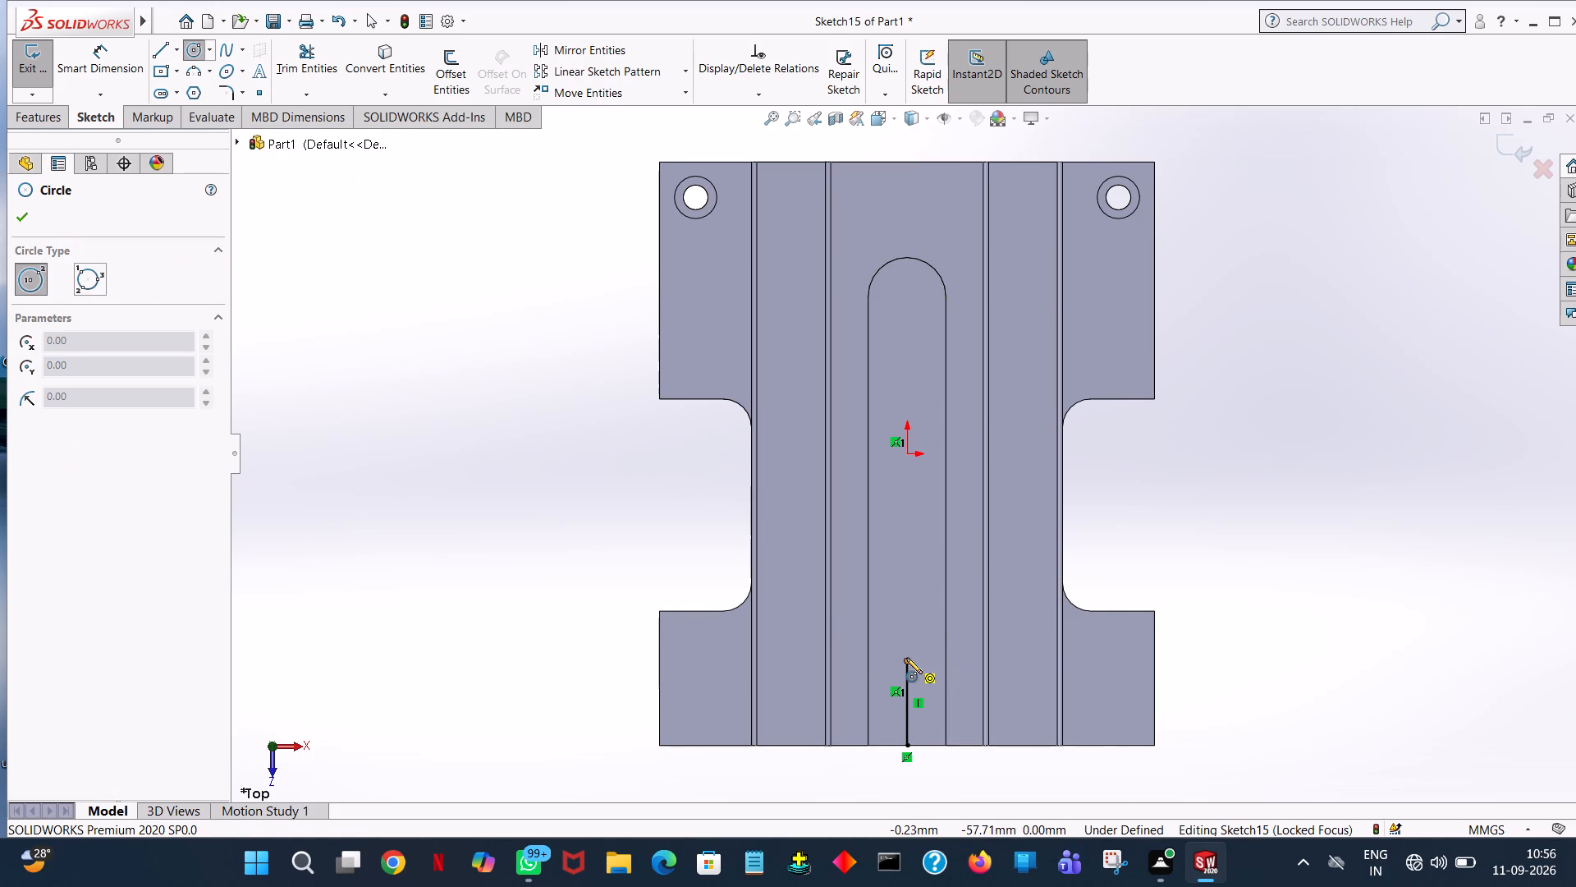
left_click(906, 658)
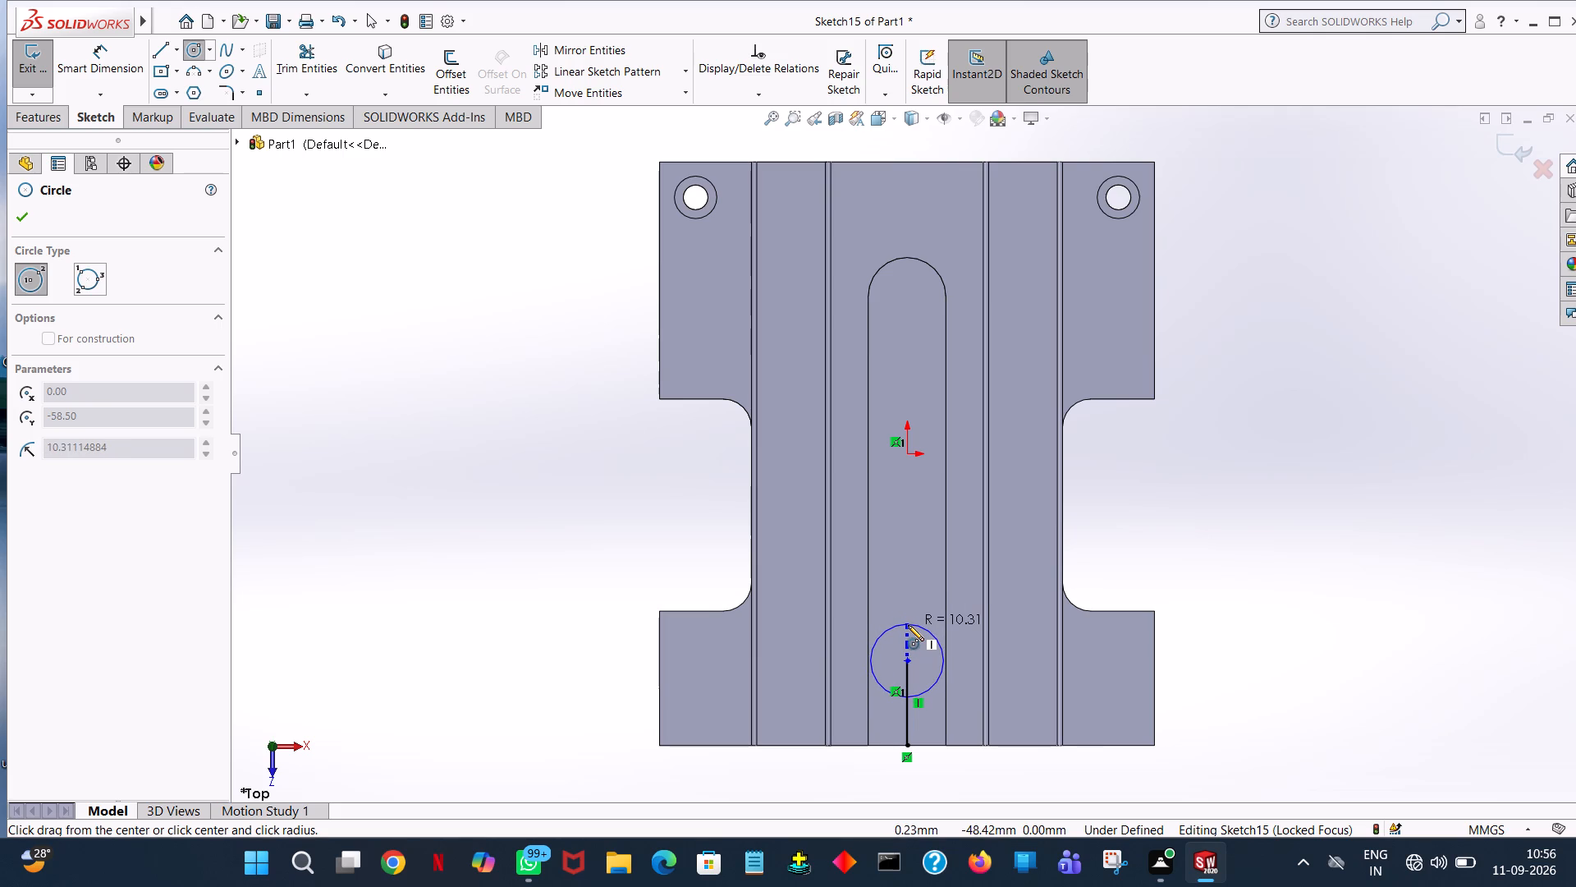
left_click(908, 625)
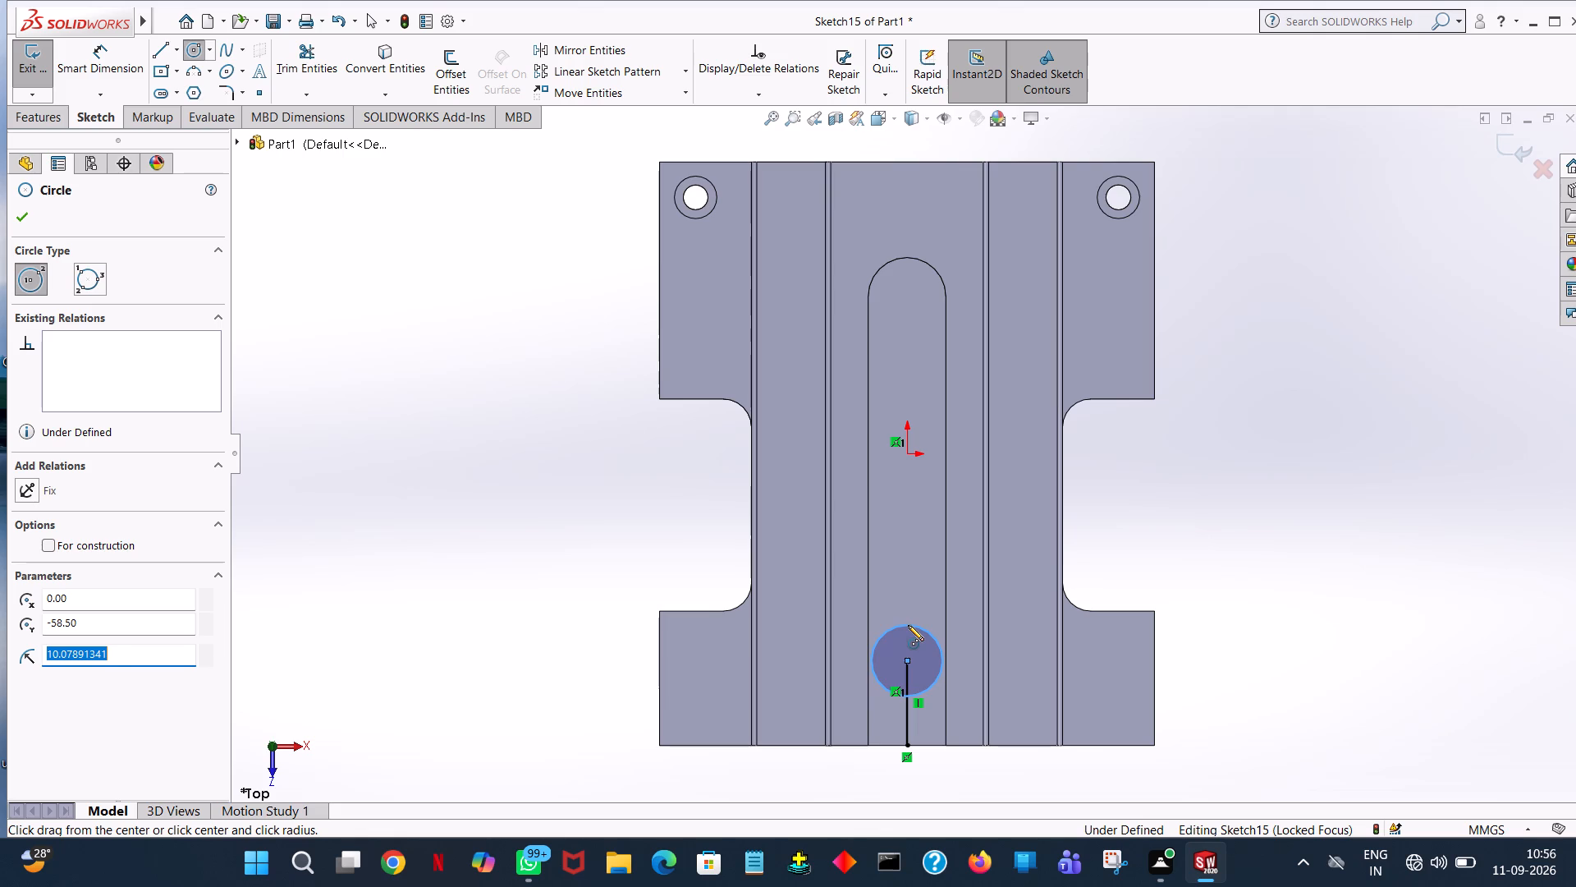
type("10")
key("Return")
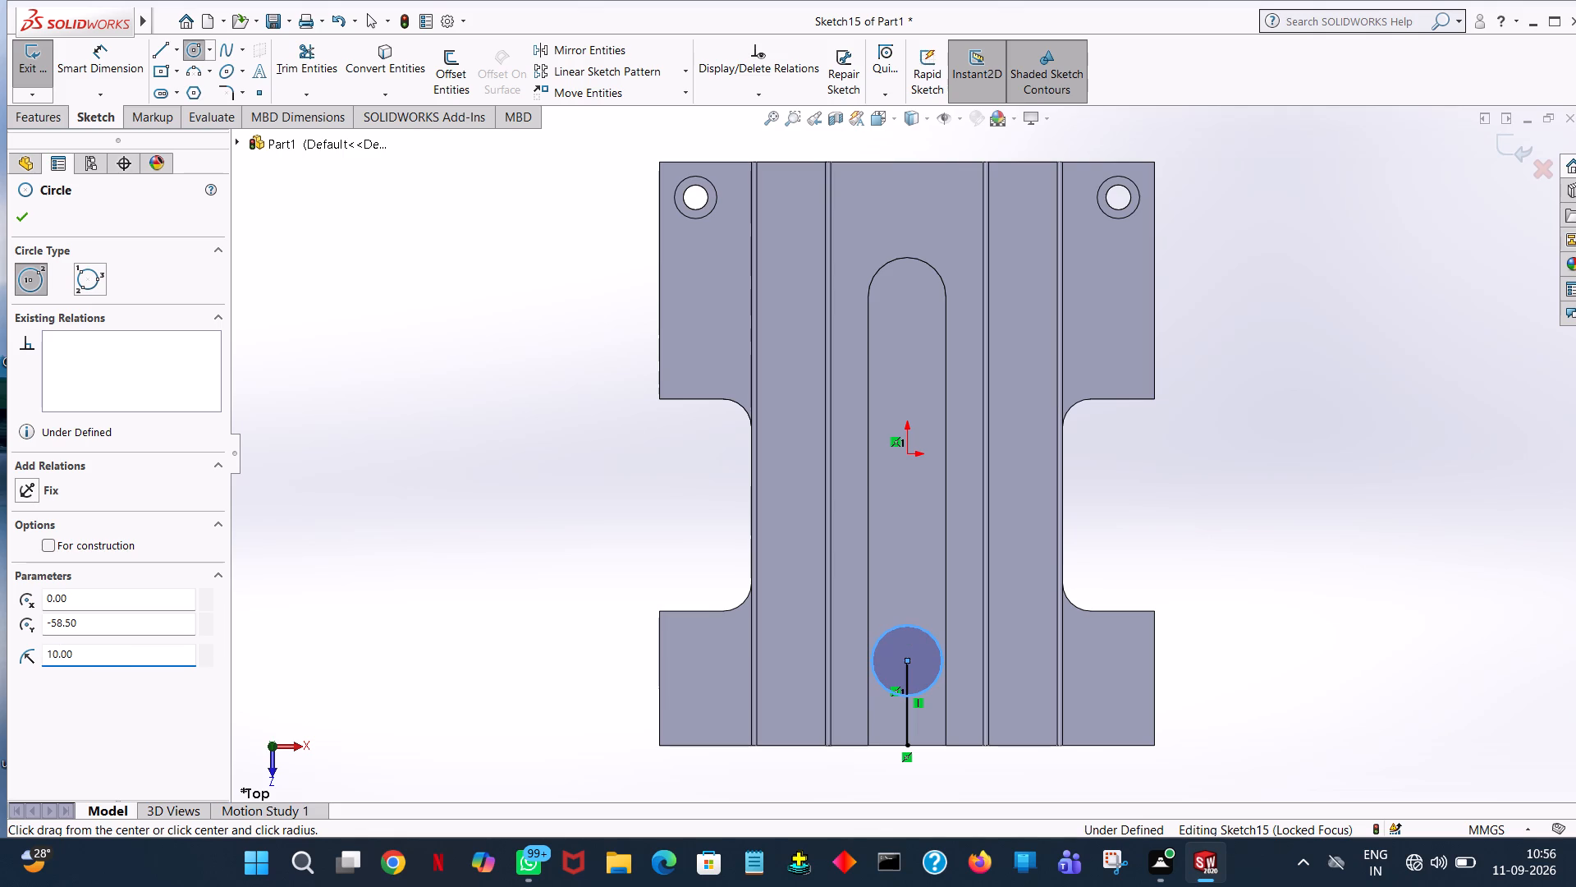
left_click(26, 213)
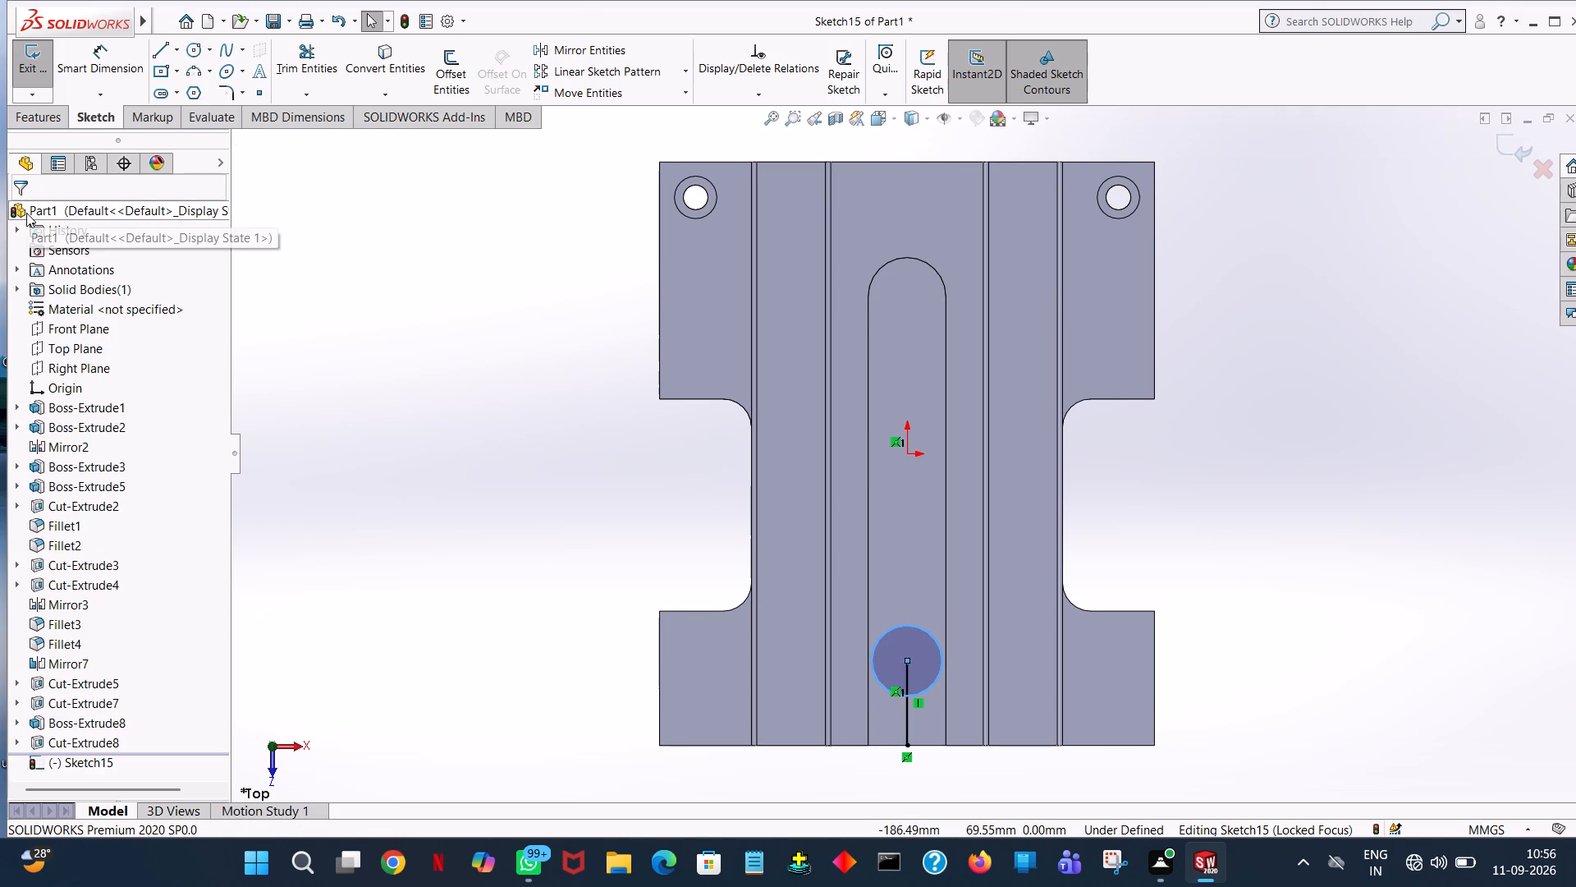
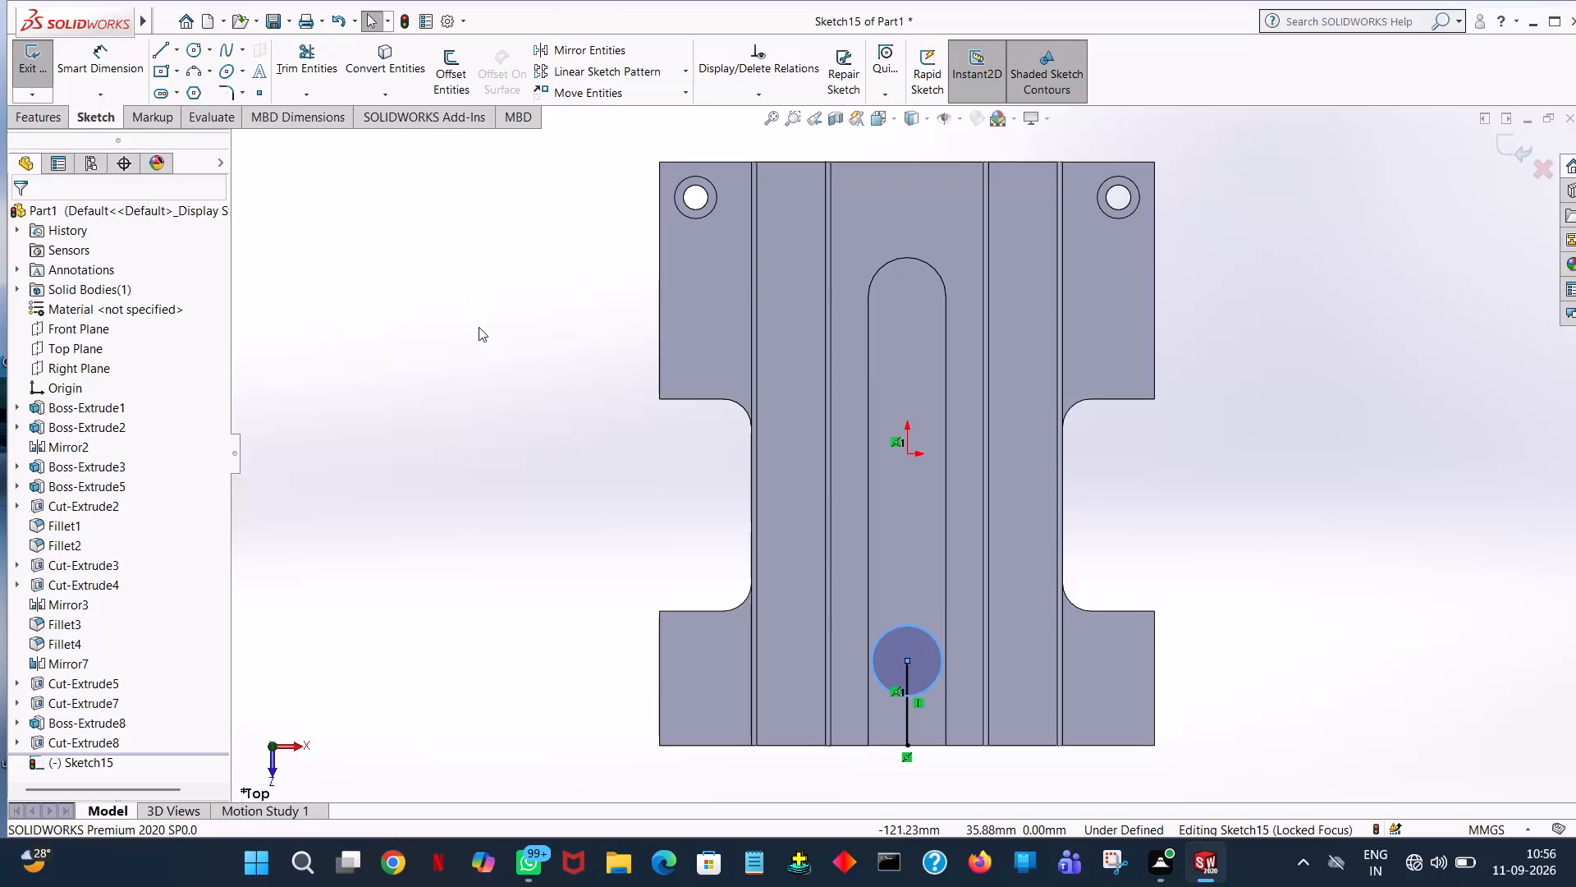
Trim away the vertical sketch line running from the slot's open-end edge to the circle's centre.
middle_click_drag(479, 328, 473, 61)
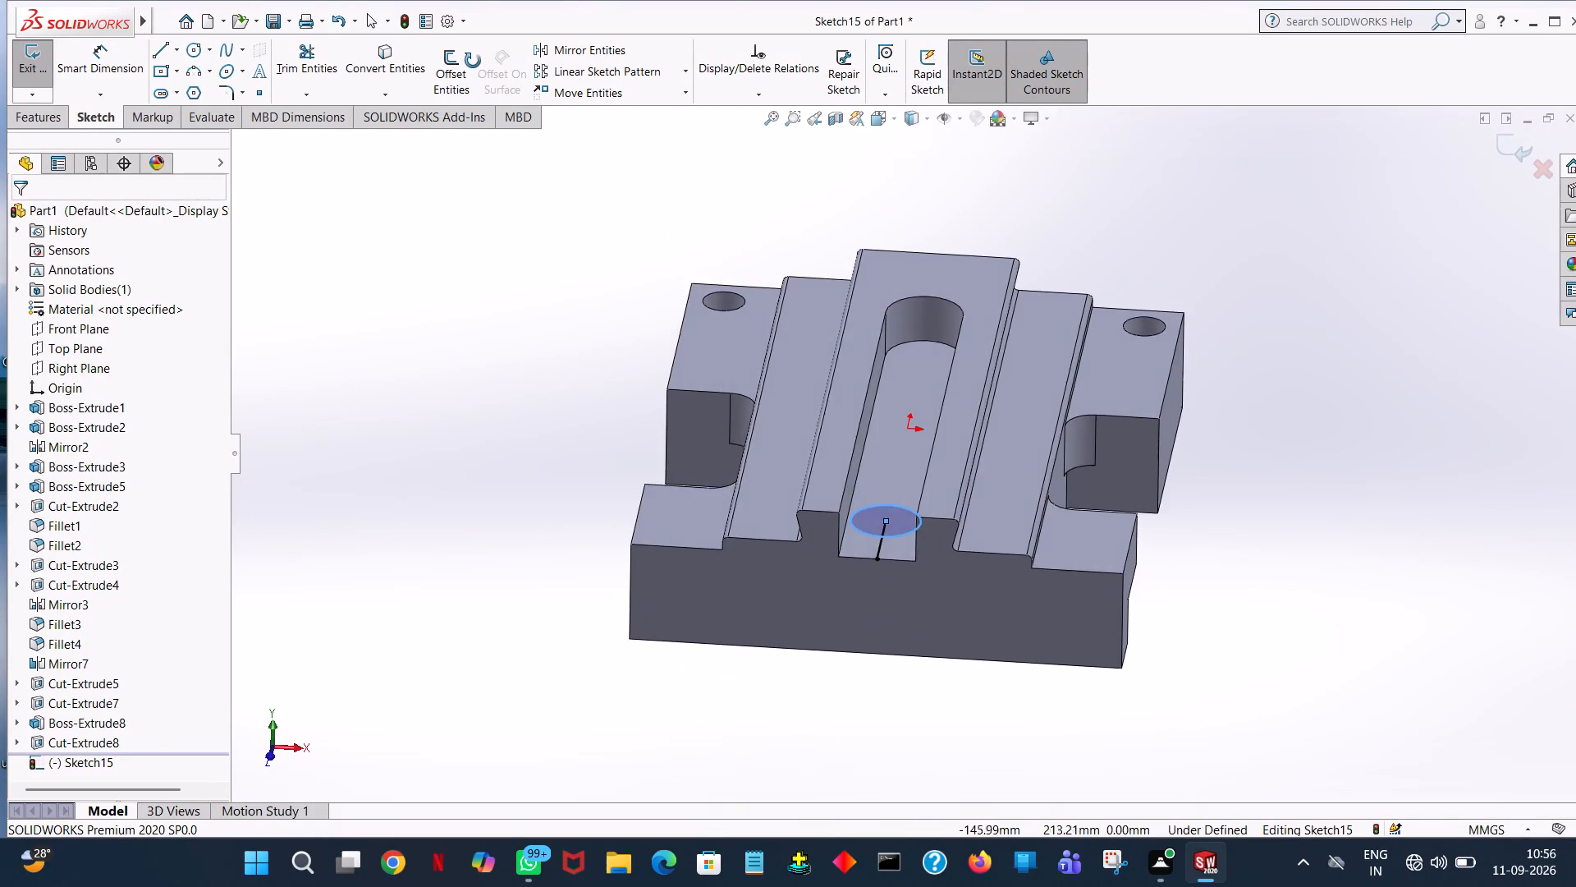
middle_click_drag(473, 61, 490, 0)
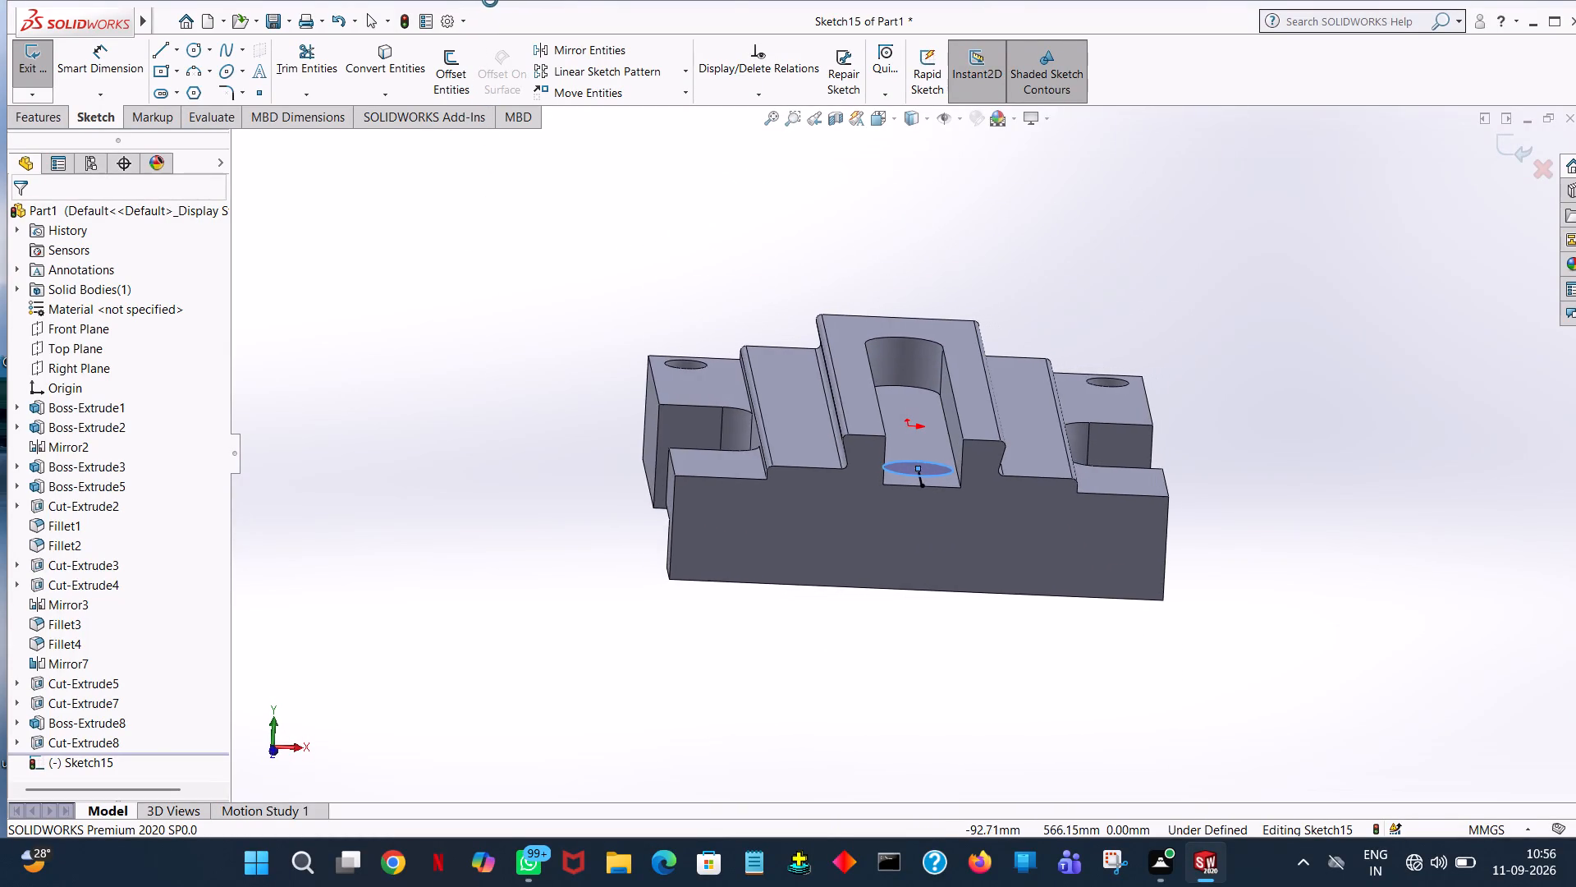
middle_click_drag(490, 0, 474, 290)
middle_click_drag(480, 337, 486, 363)
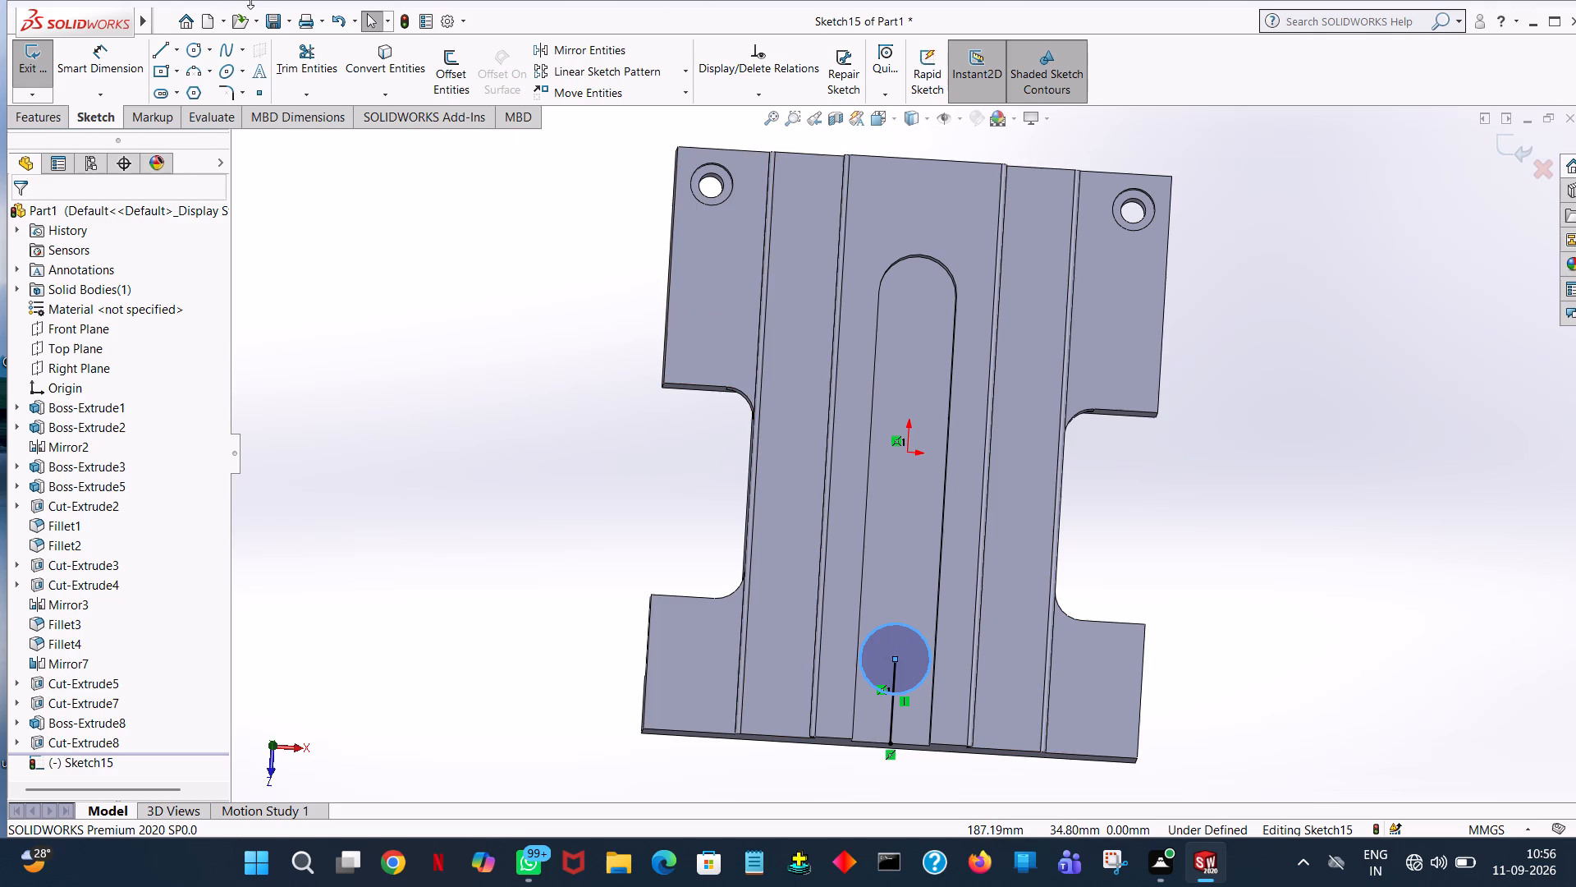
left_click(297, 48)
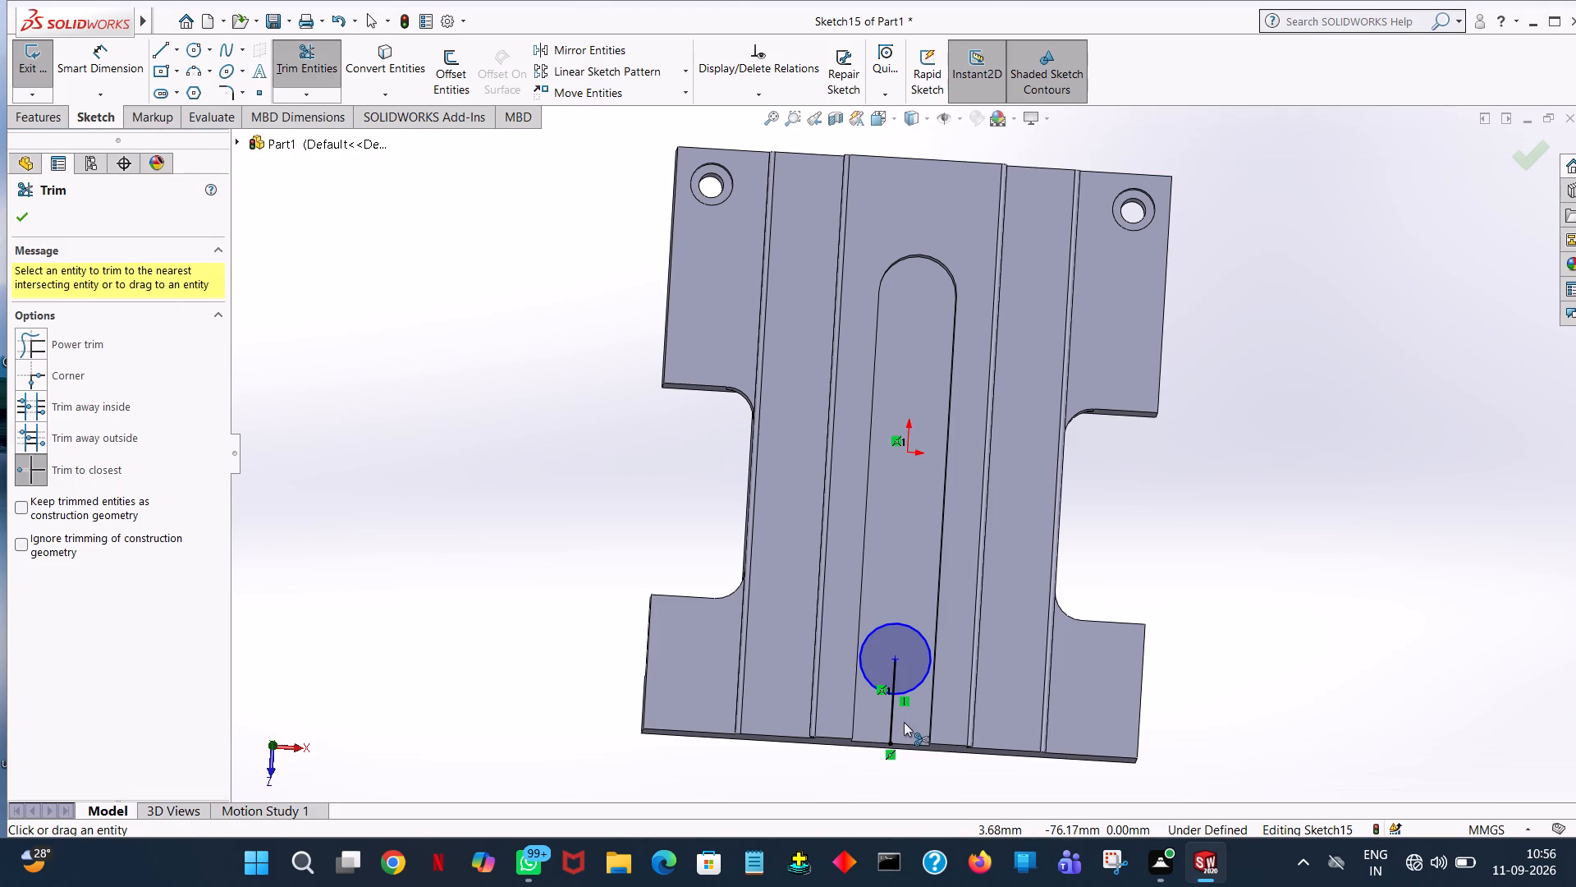
left_click(895, 722)
left_click(898, 676)
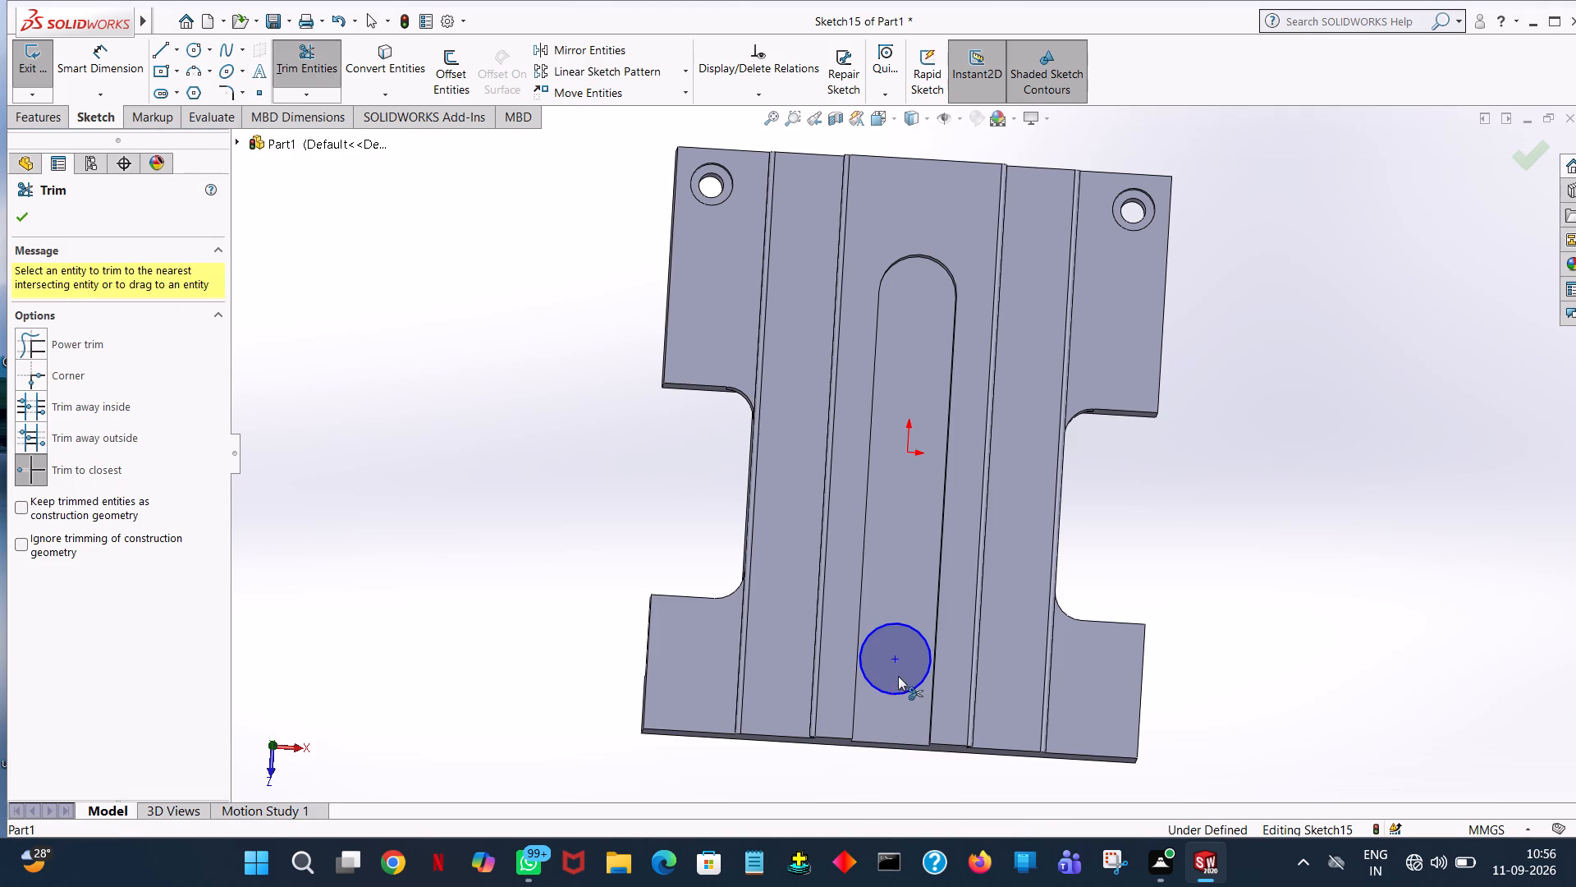
left_click(19, 218)
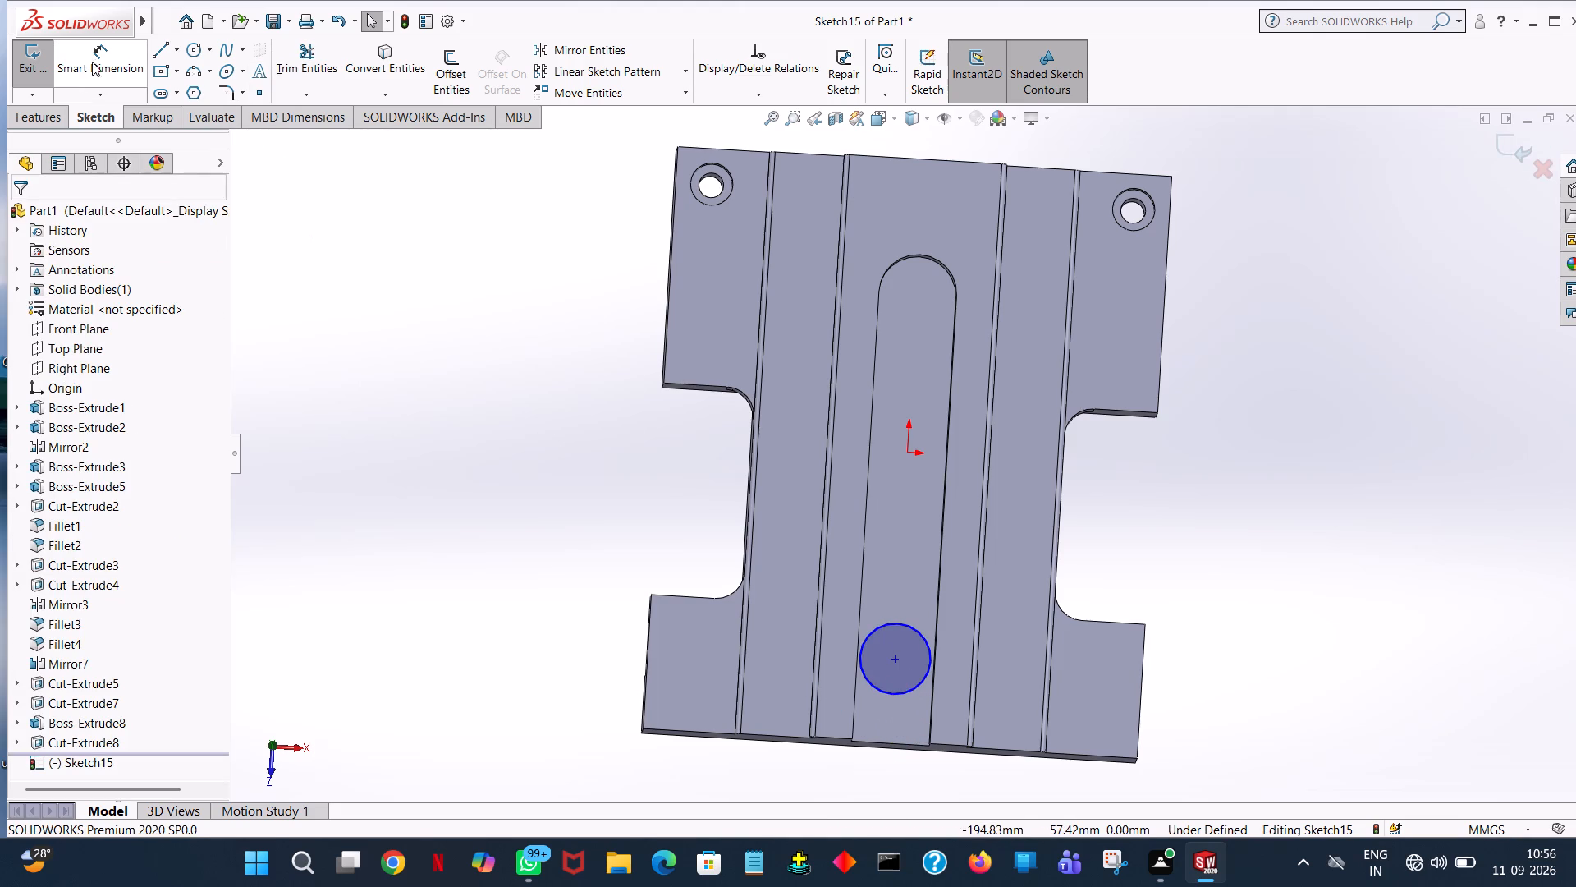
Dimension the circle in the slot floor sketch to a diameter of 10 mm.
left_click(94, 59)
left_click(877, 628)
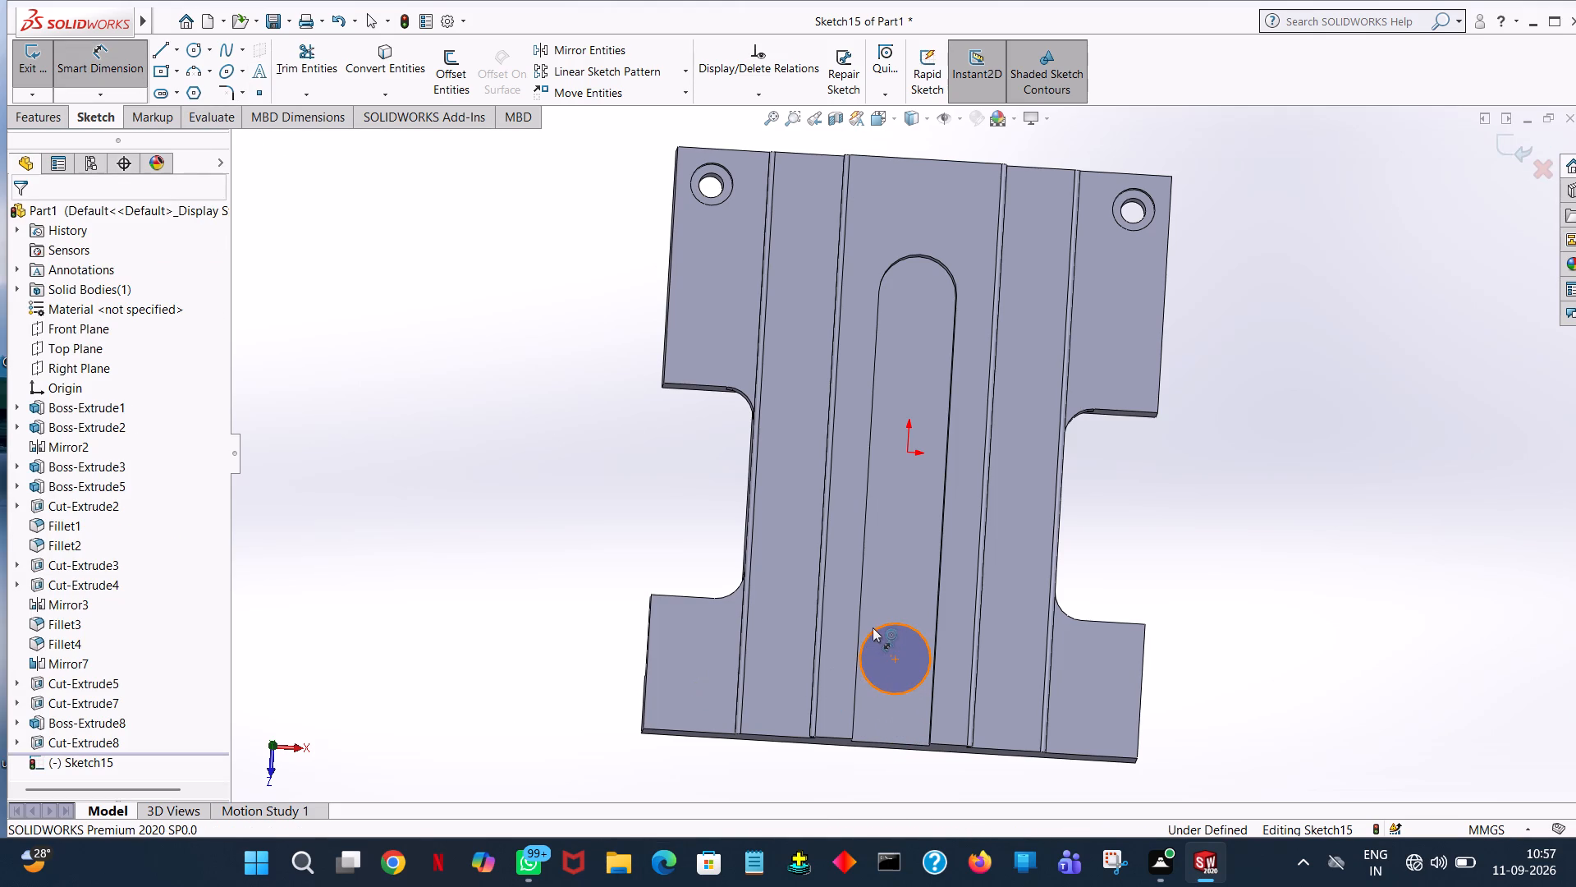
left_click(627, 549)
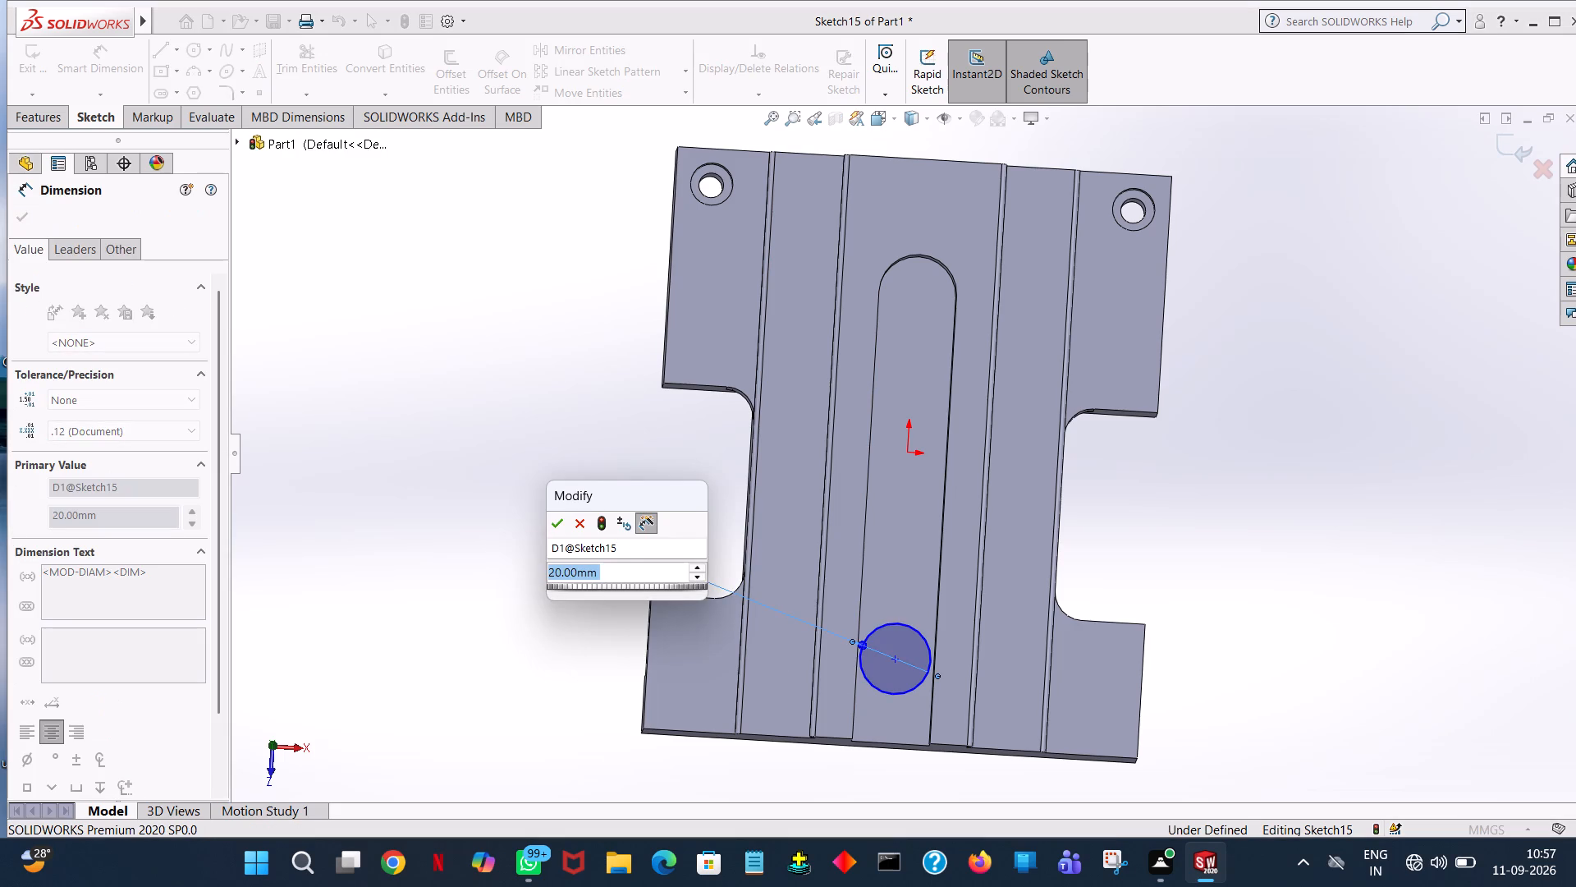
type("10")
key("Return")
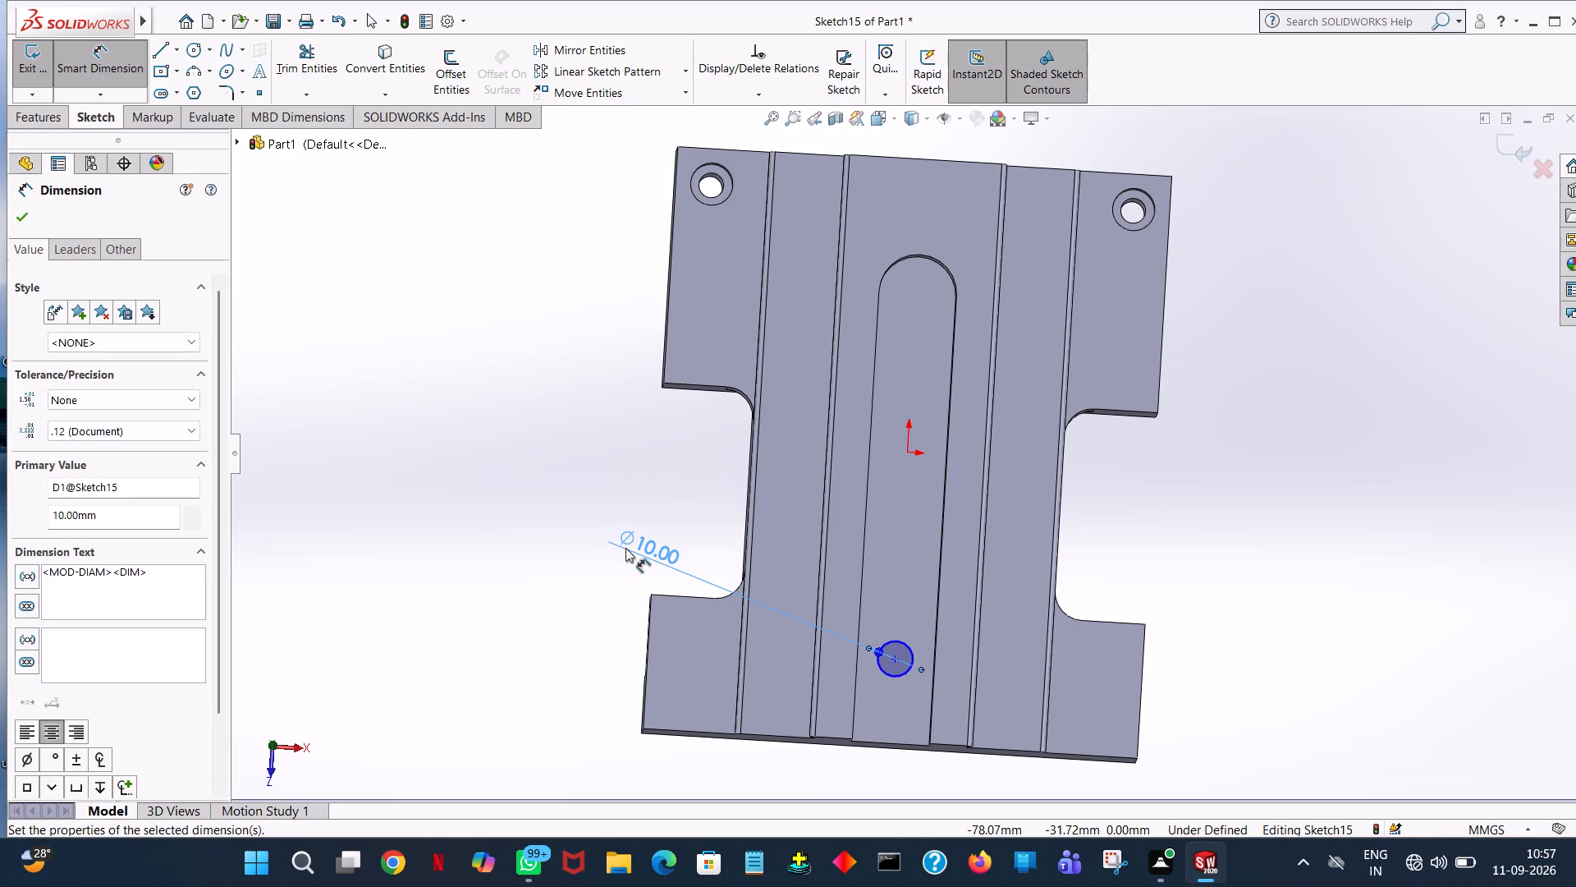
left_click(584, 456)
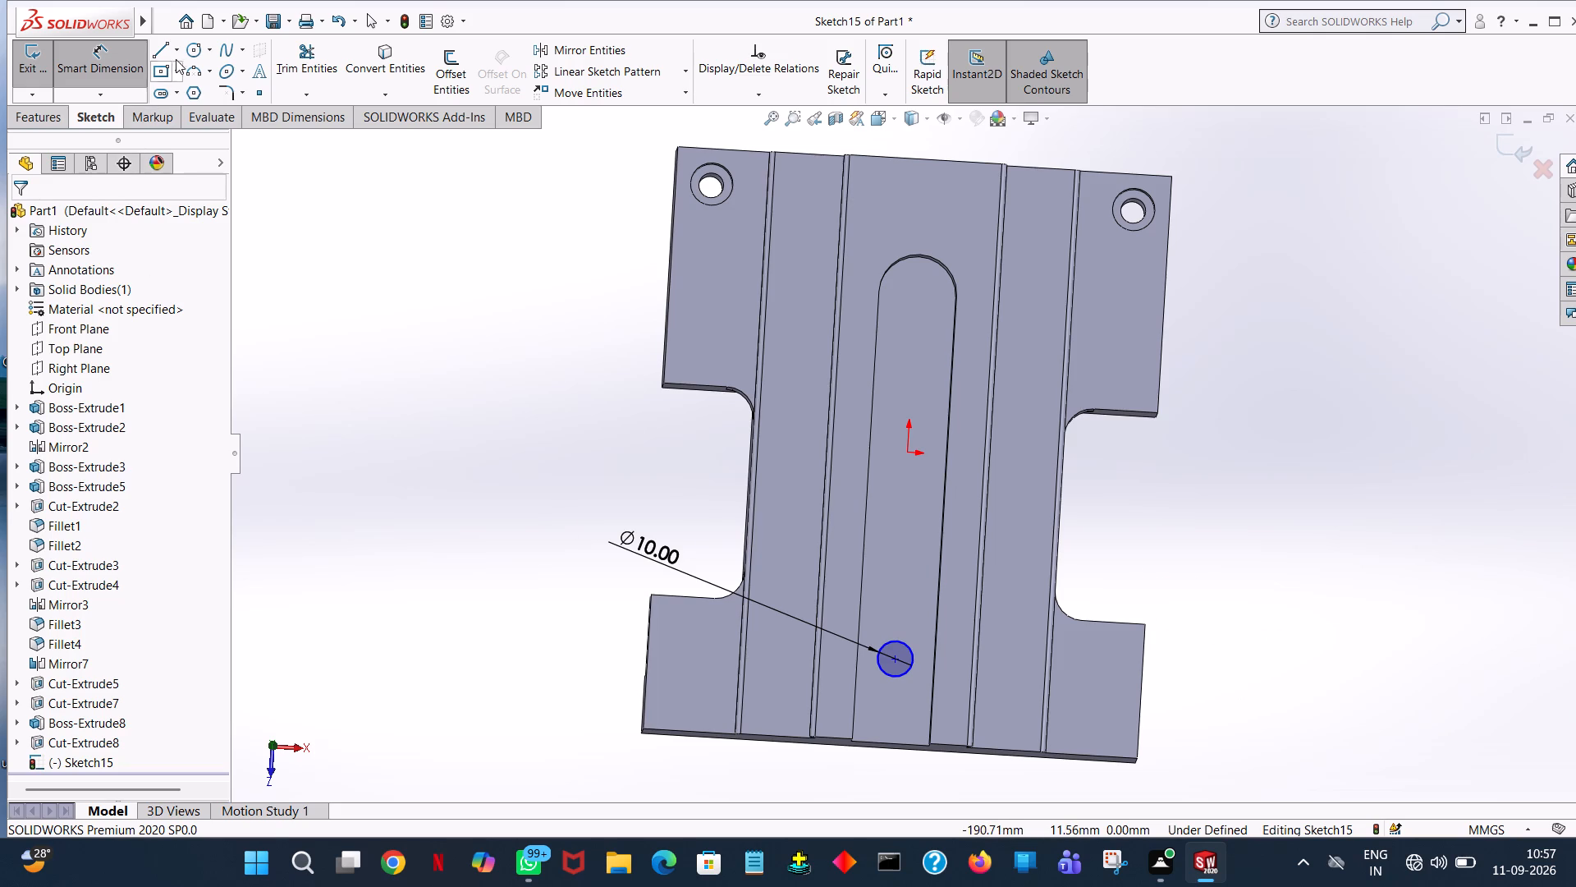
left_click(113, 73)
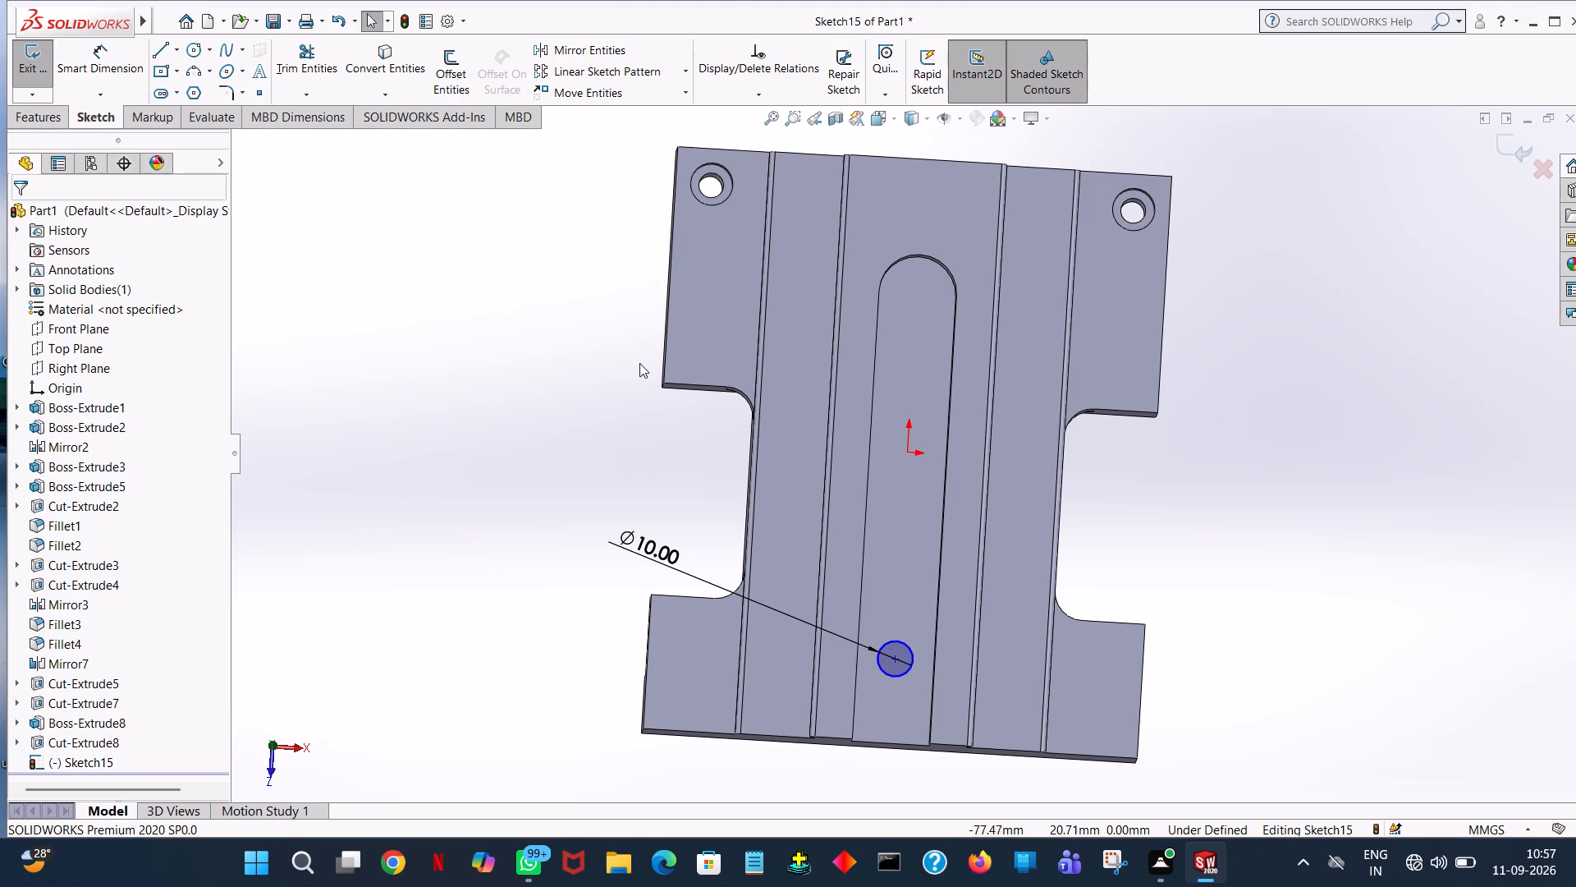
Cut-extrude the 10 mm circle into the slot floor to a blind depth of 8 mm.
middle_click_drag(640, 363, 648, 331)
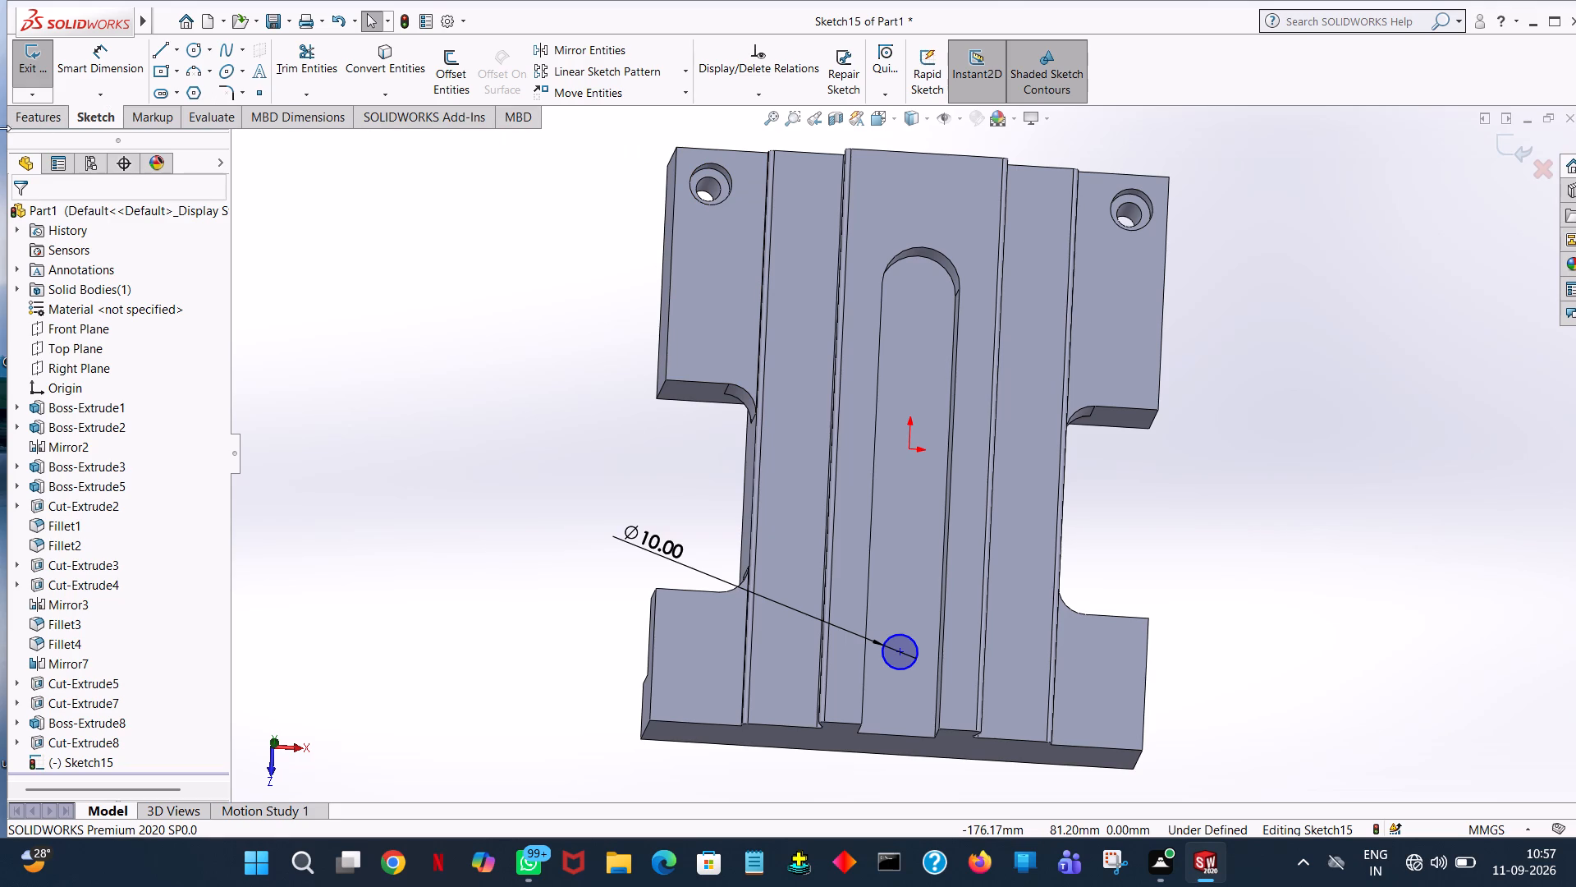
left_click(22, 112)
left_click(285, 84)
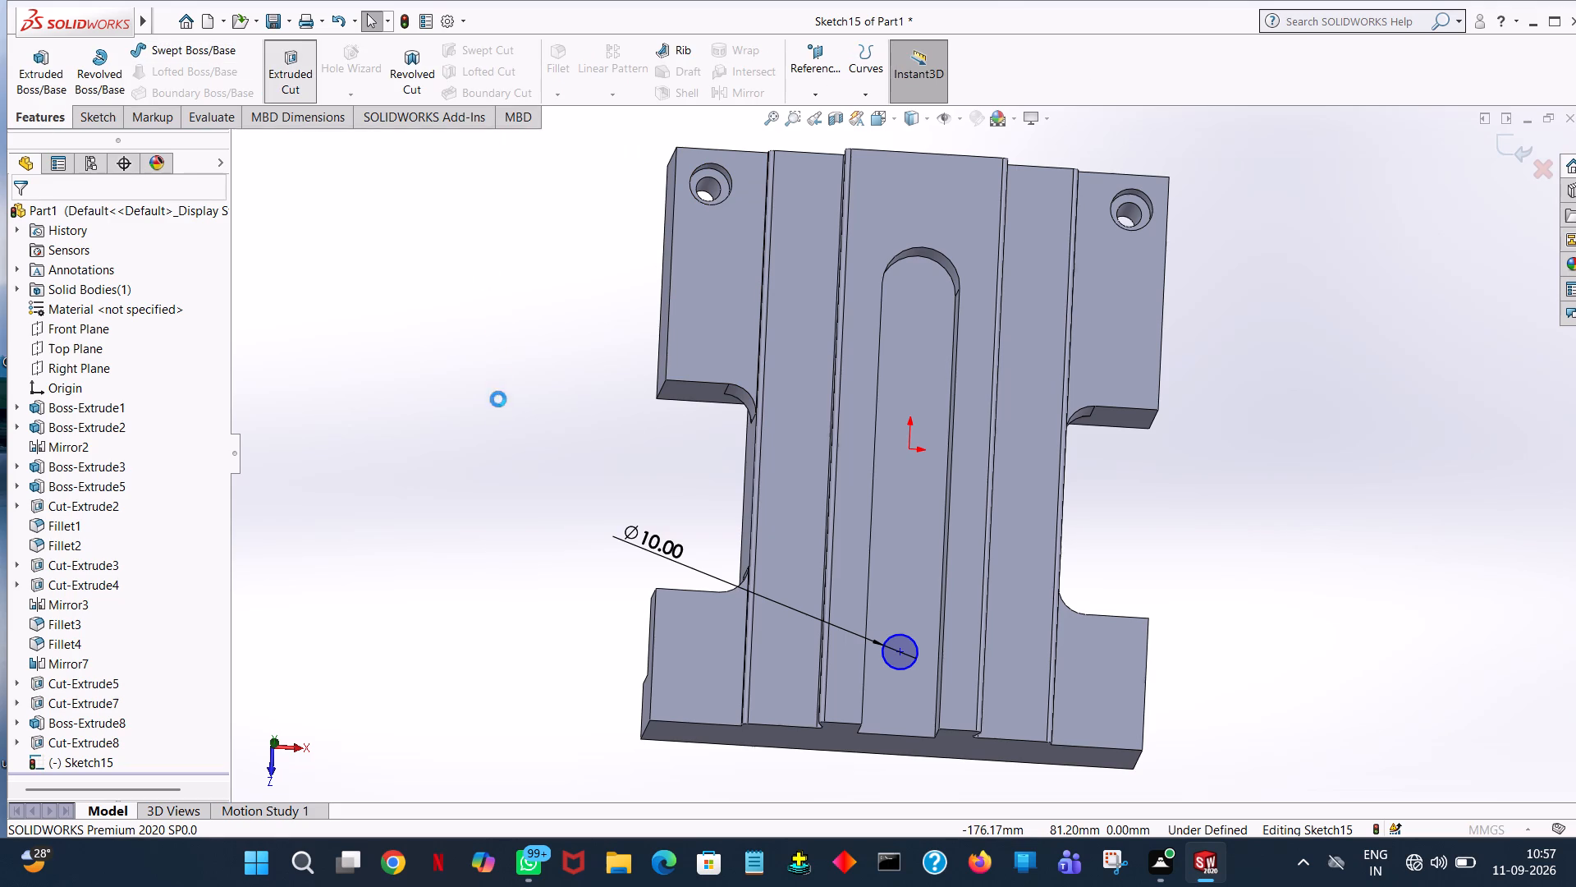
middle_click_drag(502, 433, 521, 278)
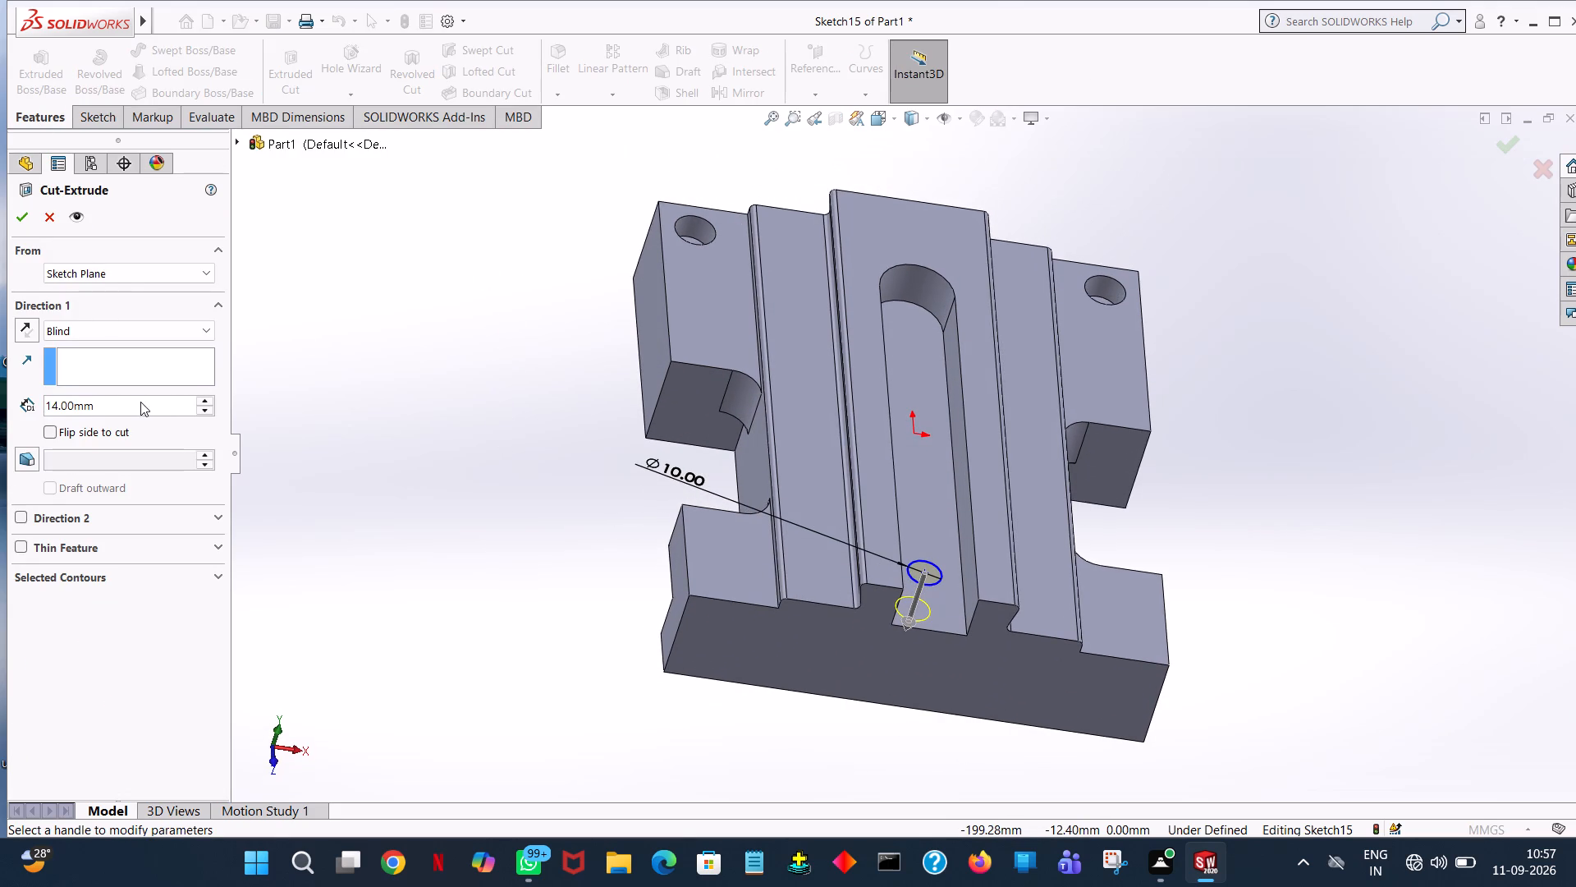
double_click(141, 398)
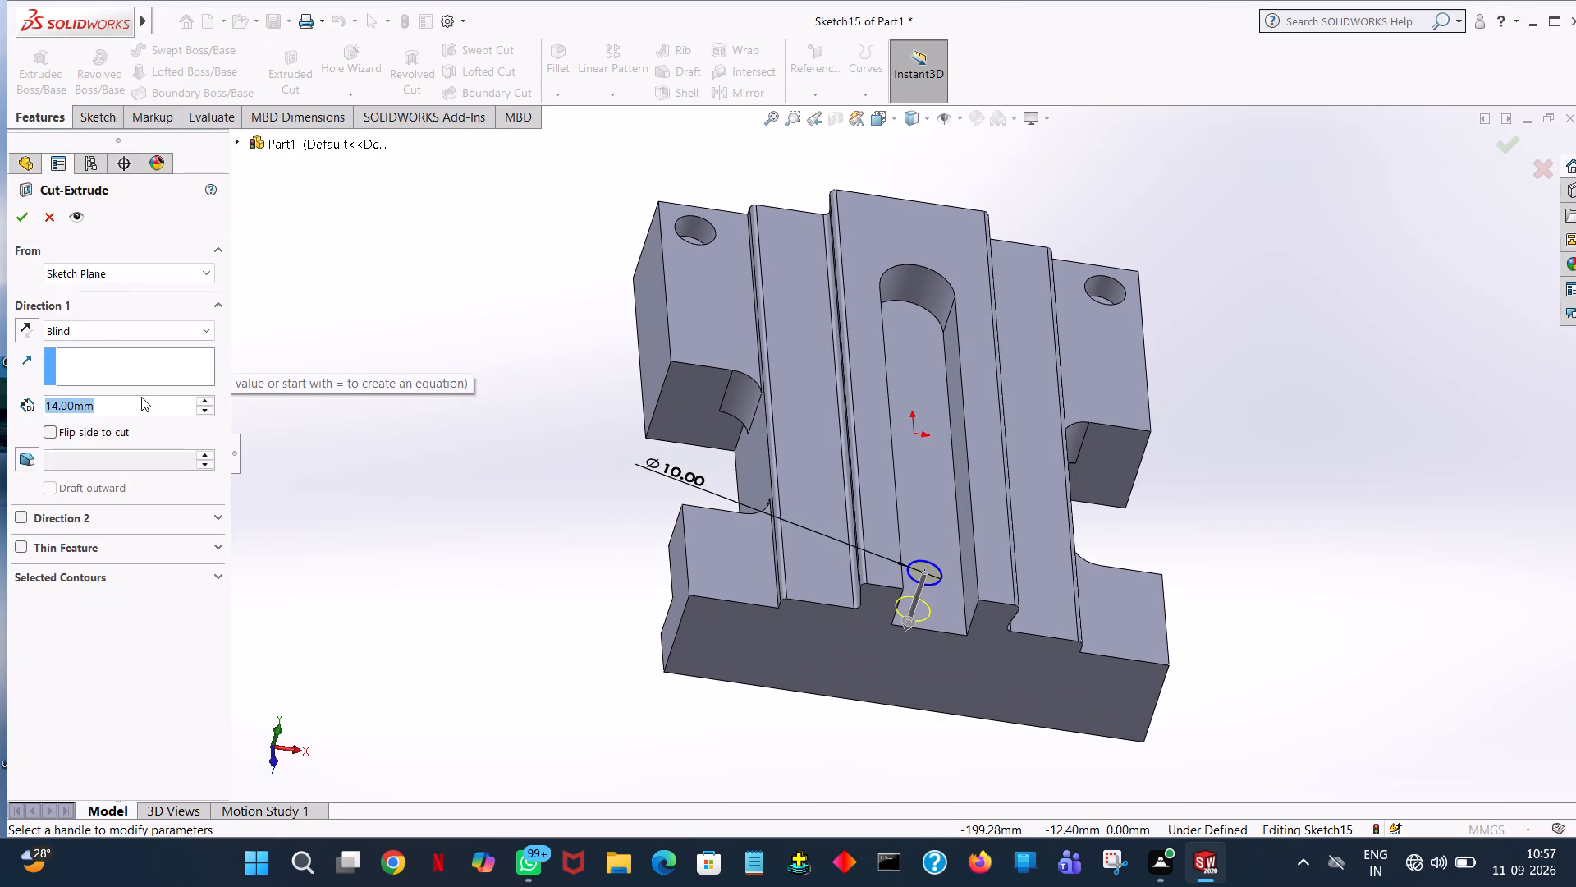
key("8")
key("Return")
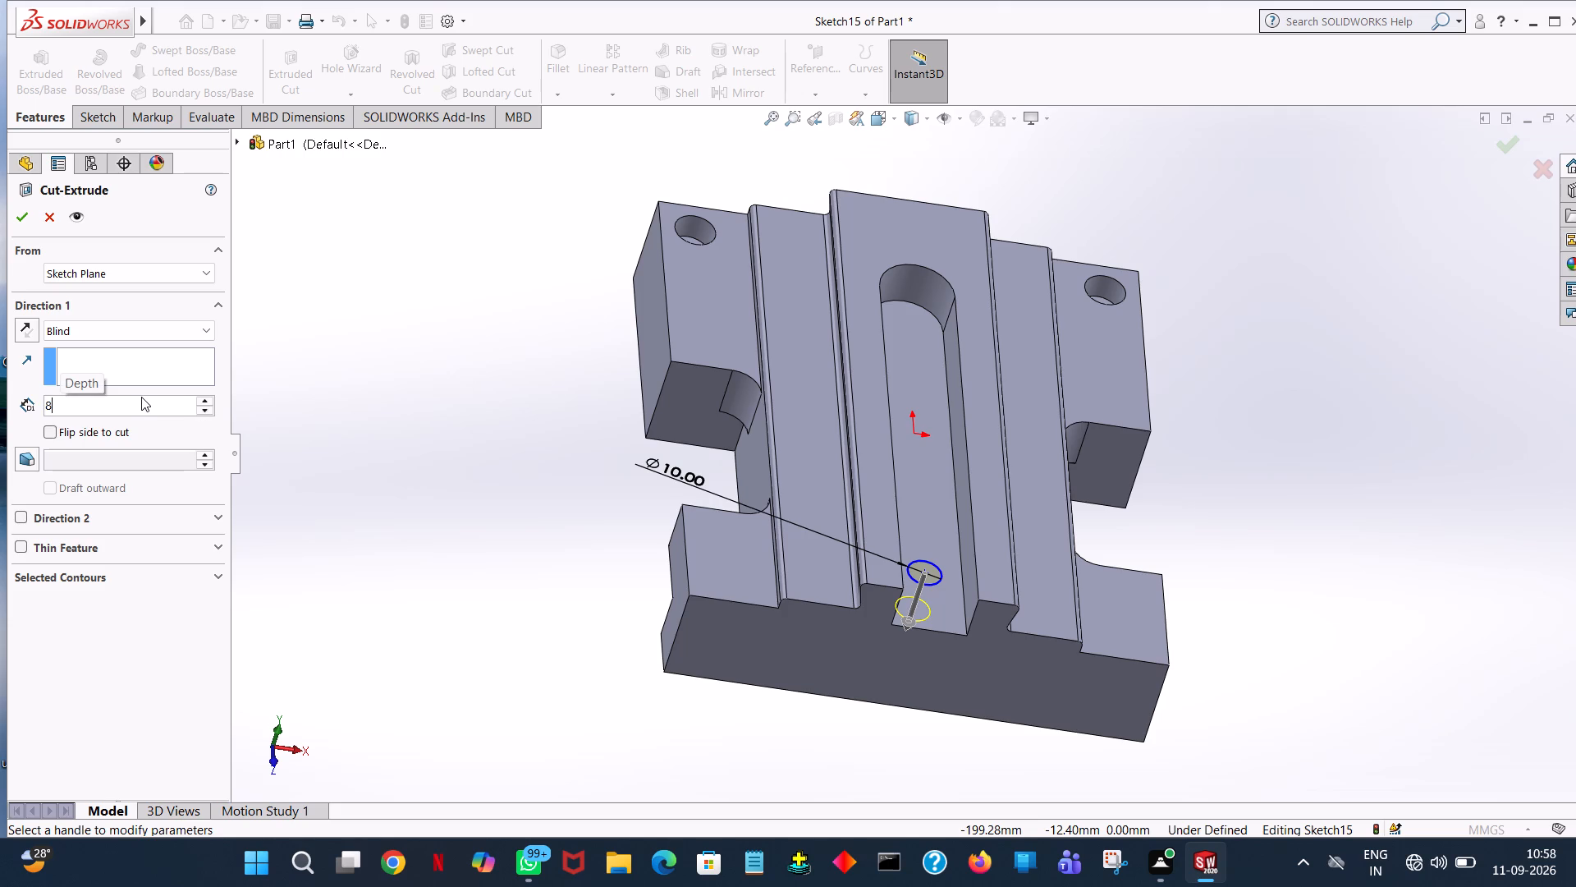
left_click(302, 338)
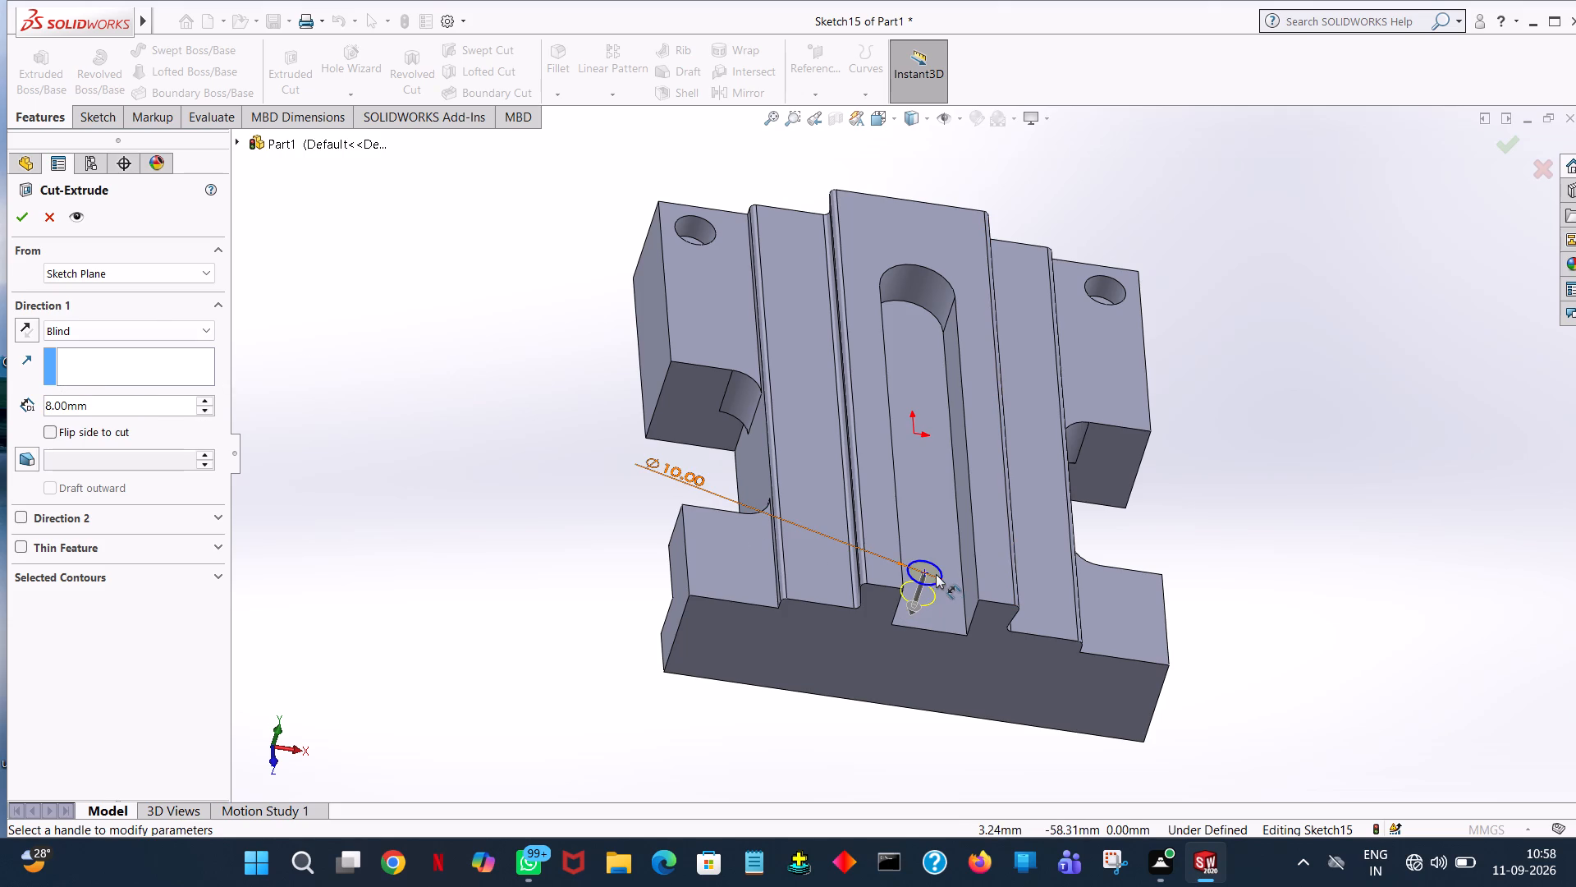
left_click(12, 209)
left_click(402, 333)
Start an Extruded Cut on the floor of the 10 mm hole and sketch a 4 mm radius circle about 58.5 mm below the origin.
middle_click_drag(404, 329, 346, 430)
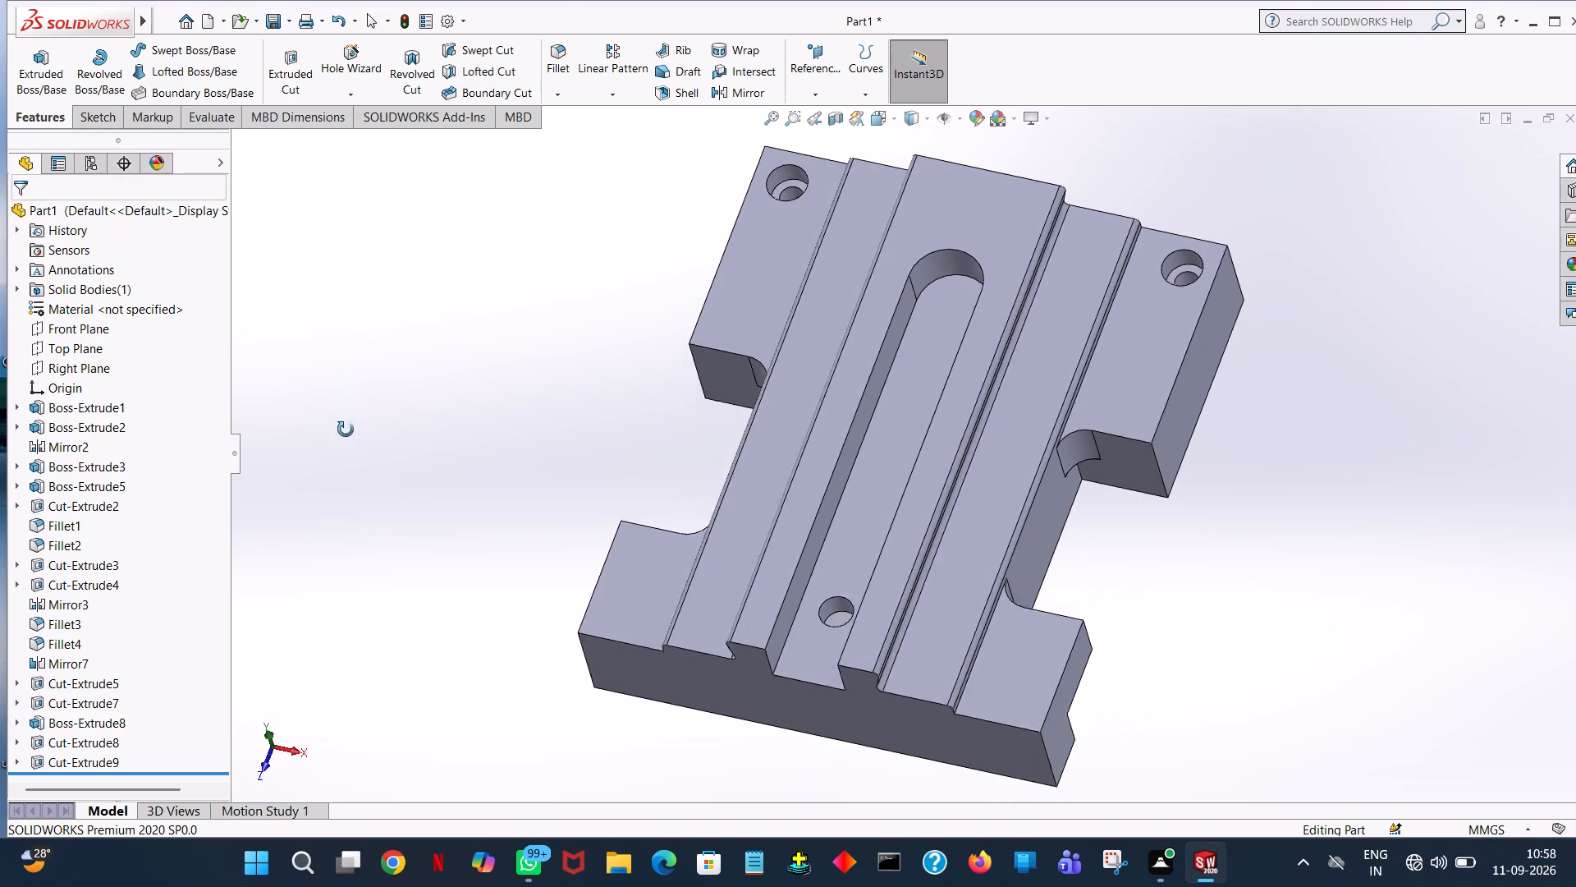
middle_click_drag(346, 430, 372, 554)
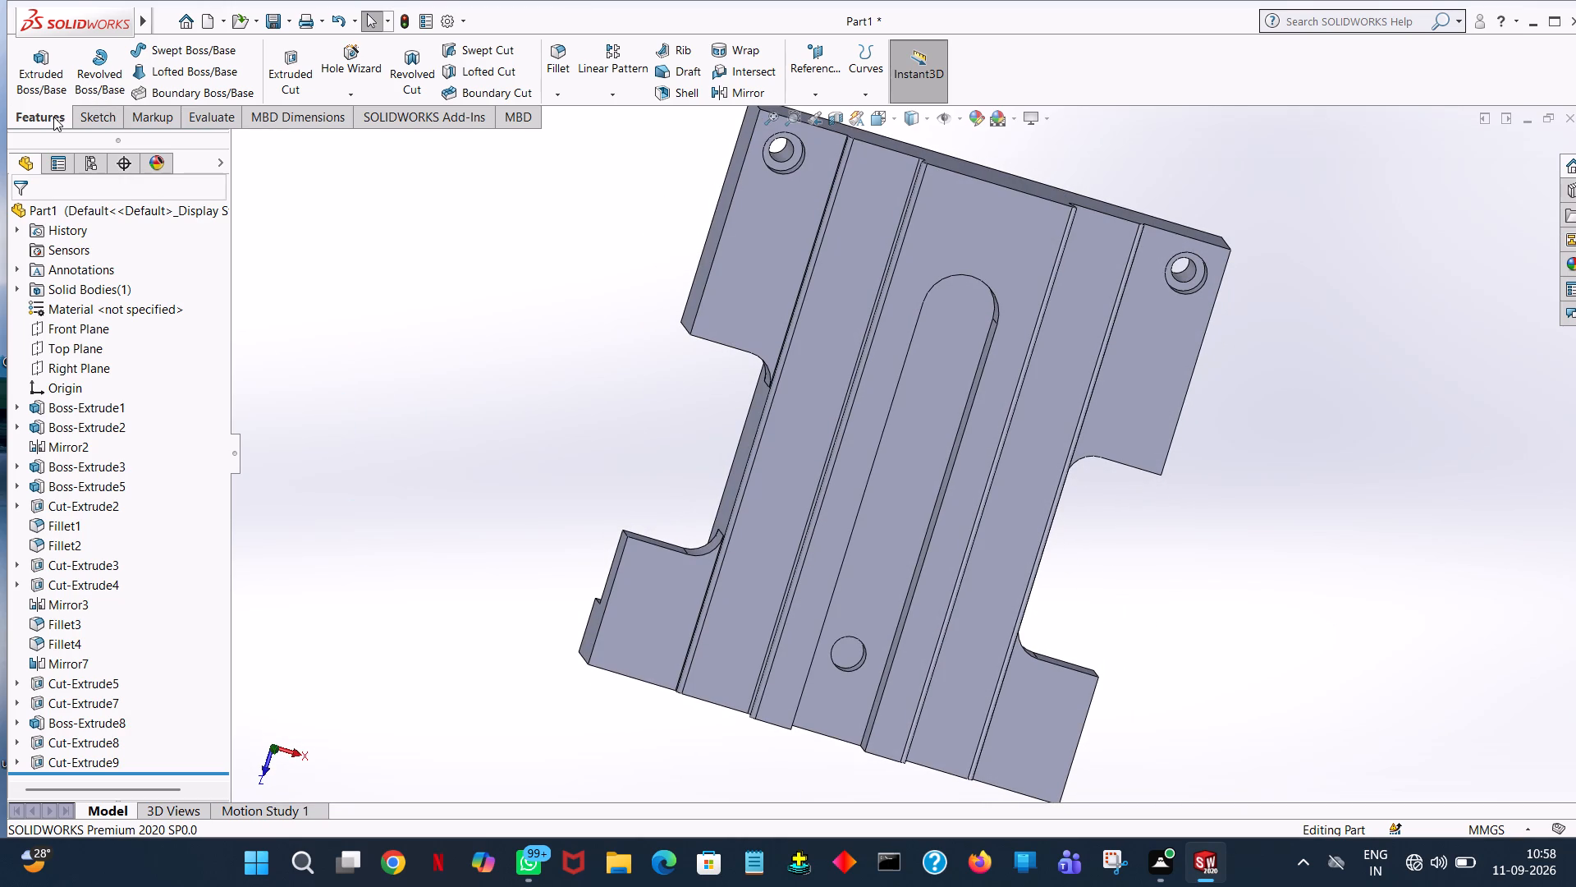
left_click(293, 76)
left_click(853, 650)
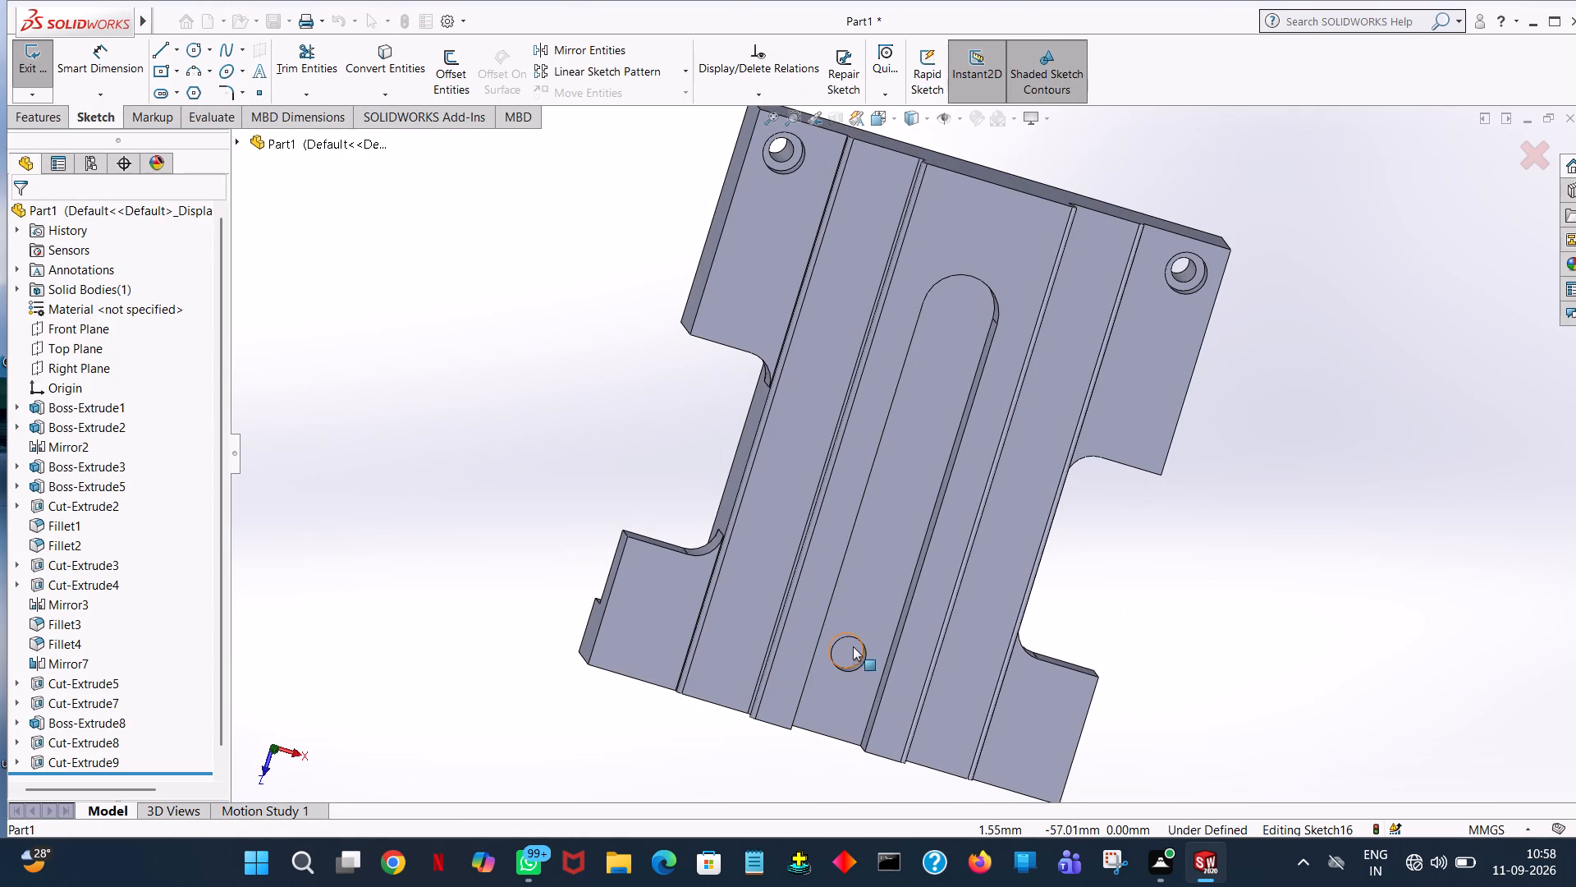
left_click(40, 113)
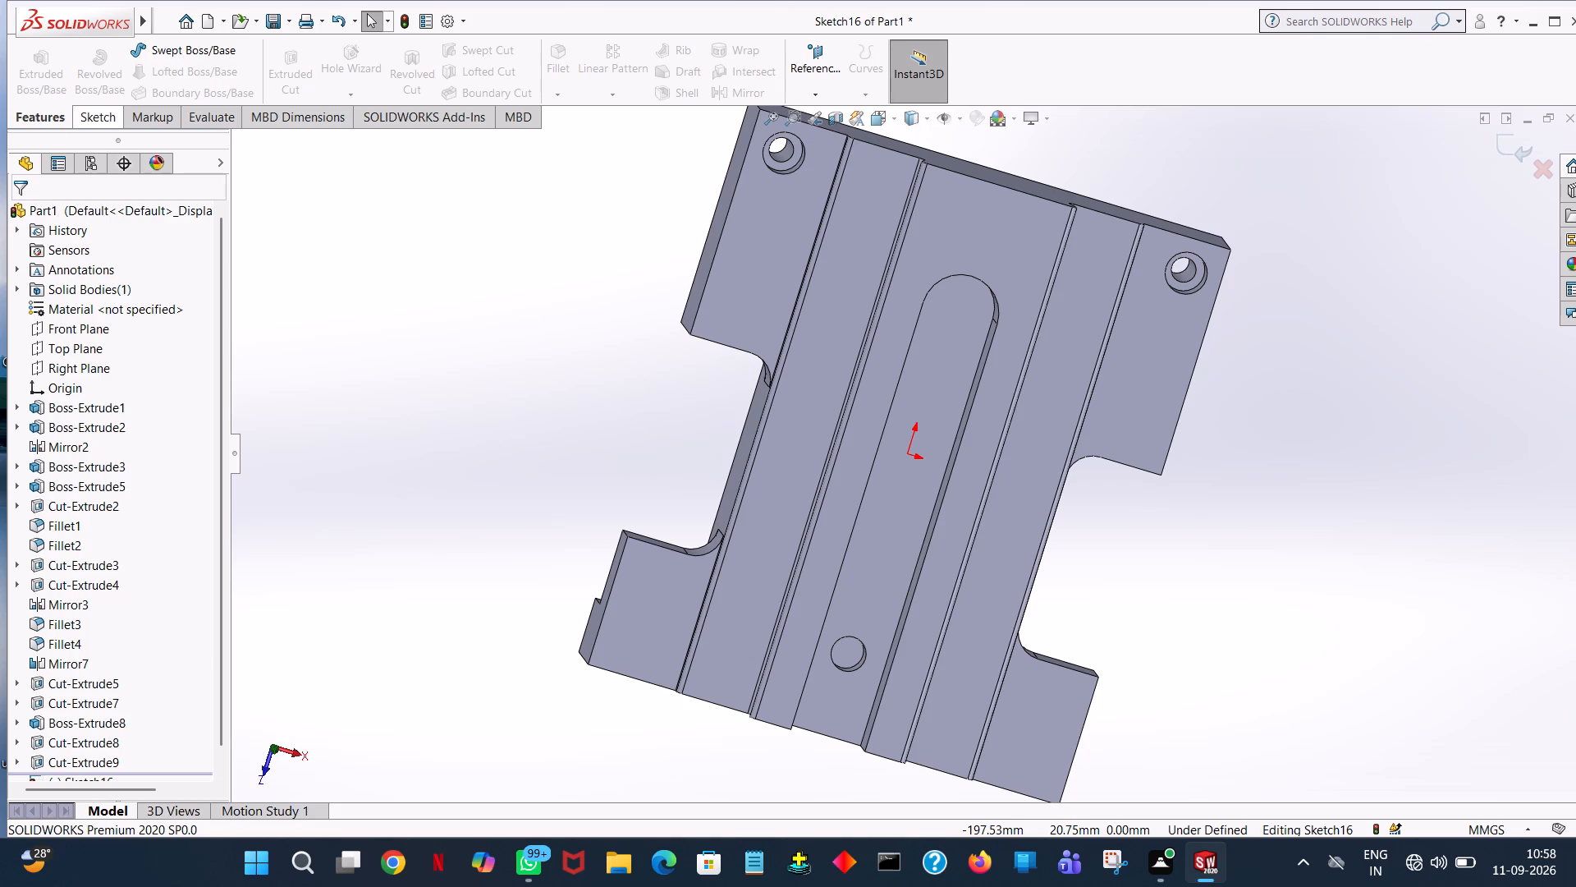
left_click(108, 118)
left_click(196, 47)
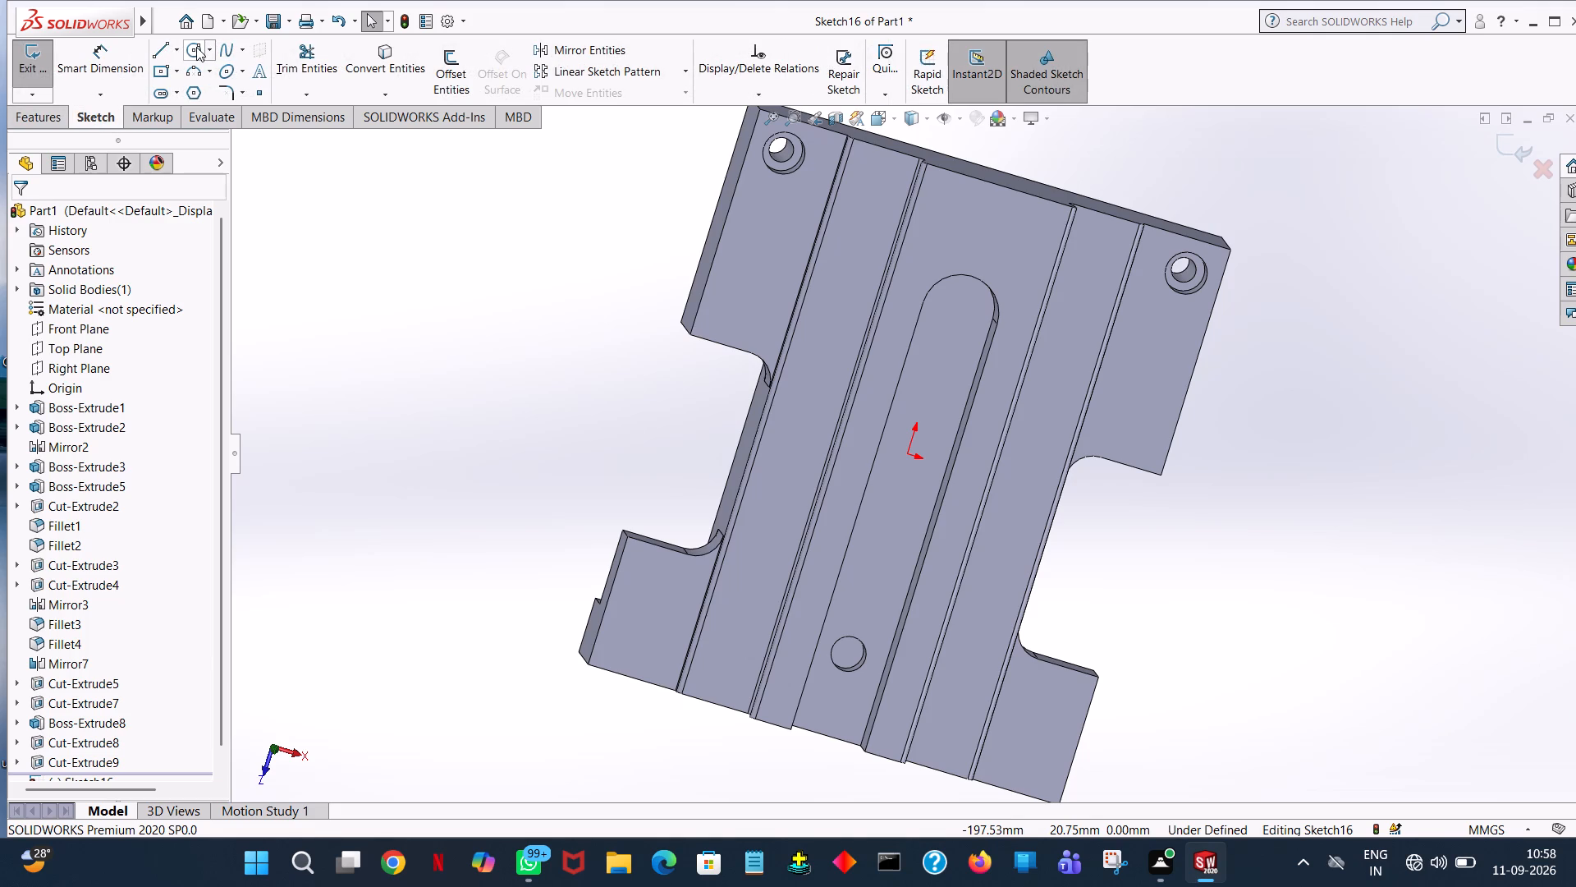
left_click(846, 651)
left_click(853, 644)
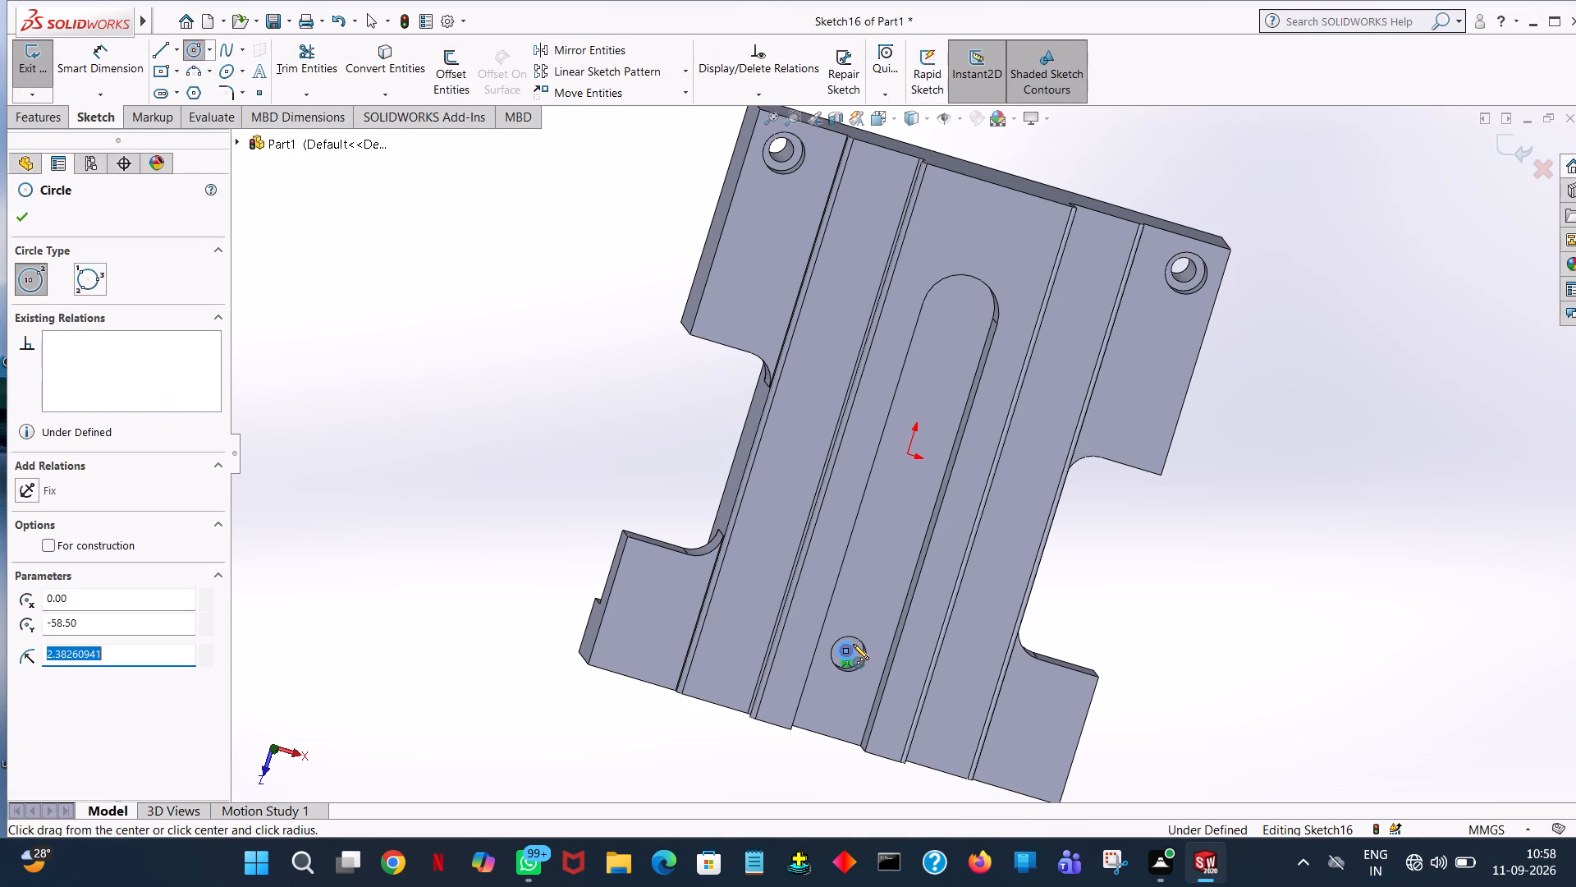
key("4")
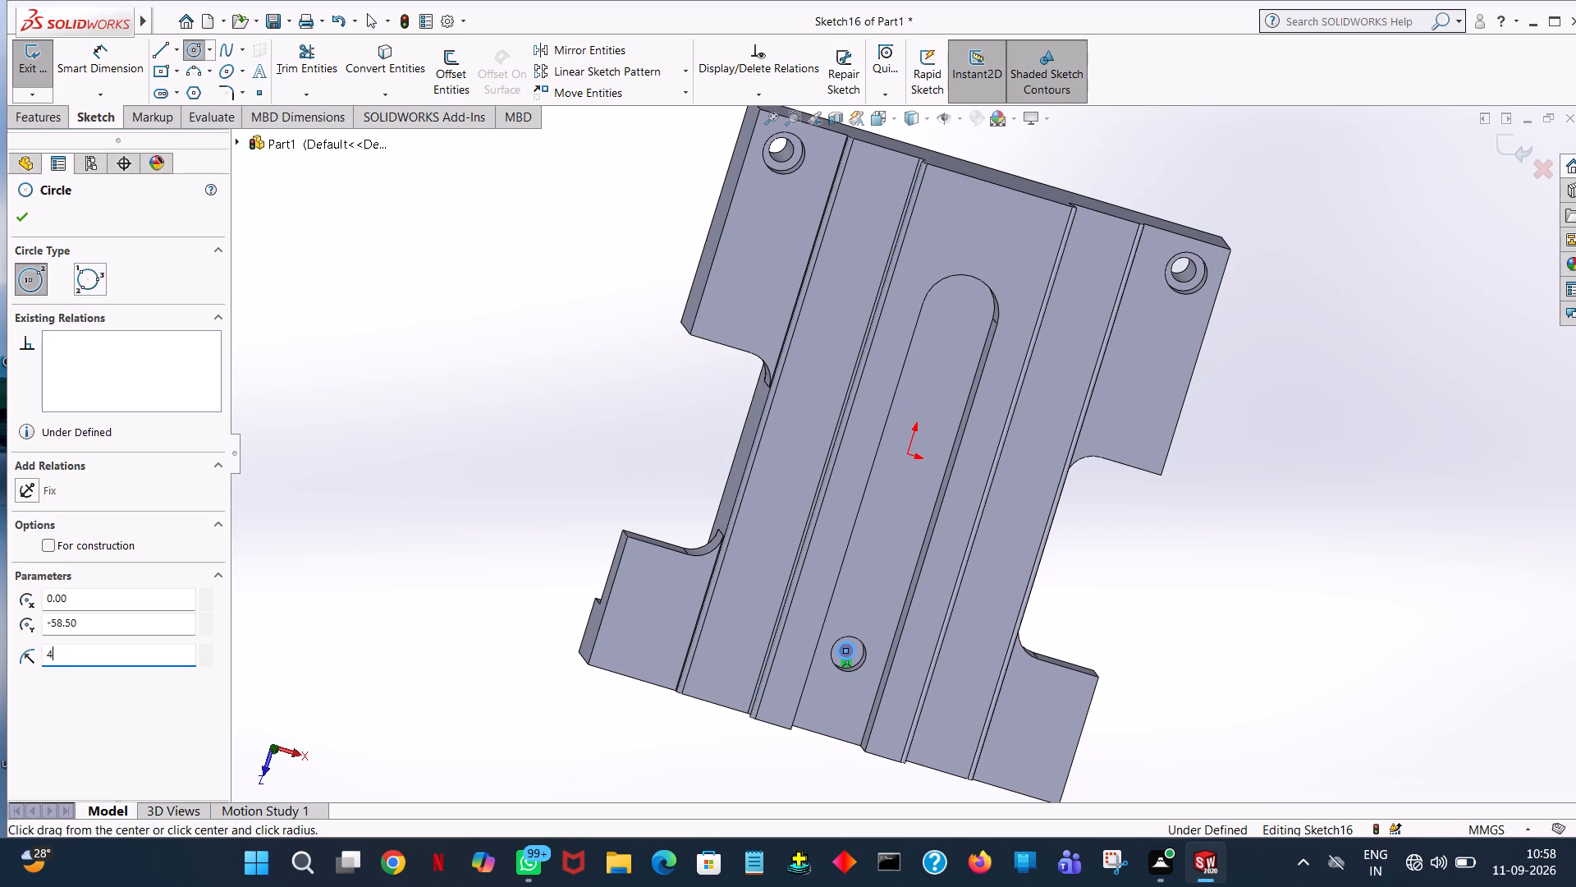
key("Return")
left_click(31, 221)
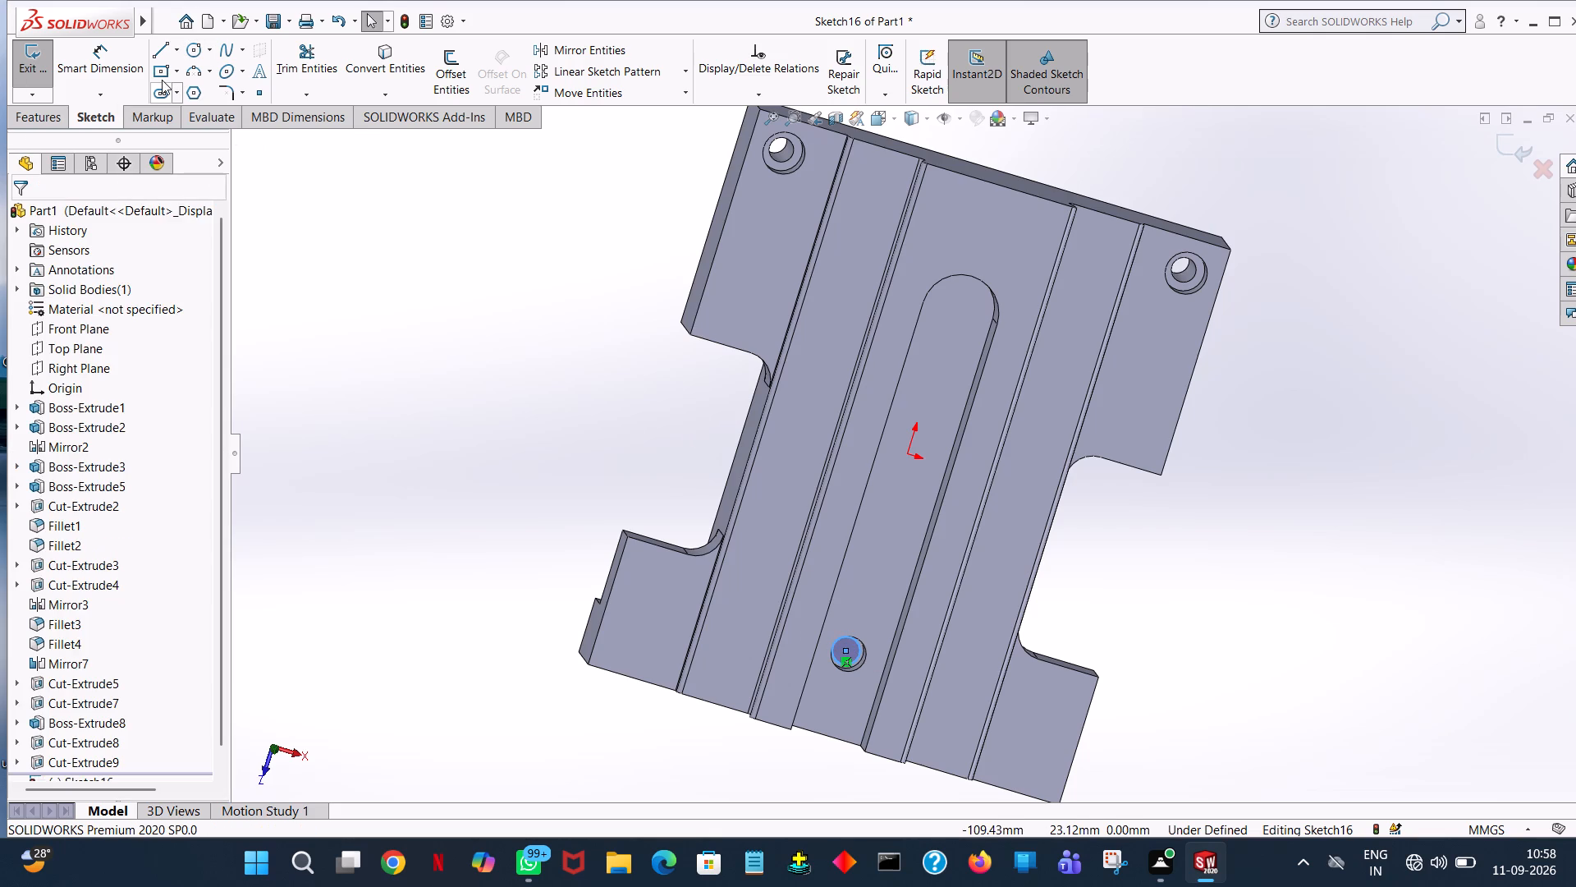
Cut-extrude the 4 mm radius circle down through the plate with a blind depth of 65 mm.
left_click(33, 113)
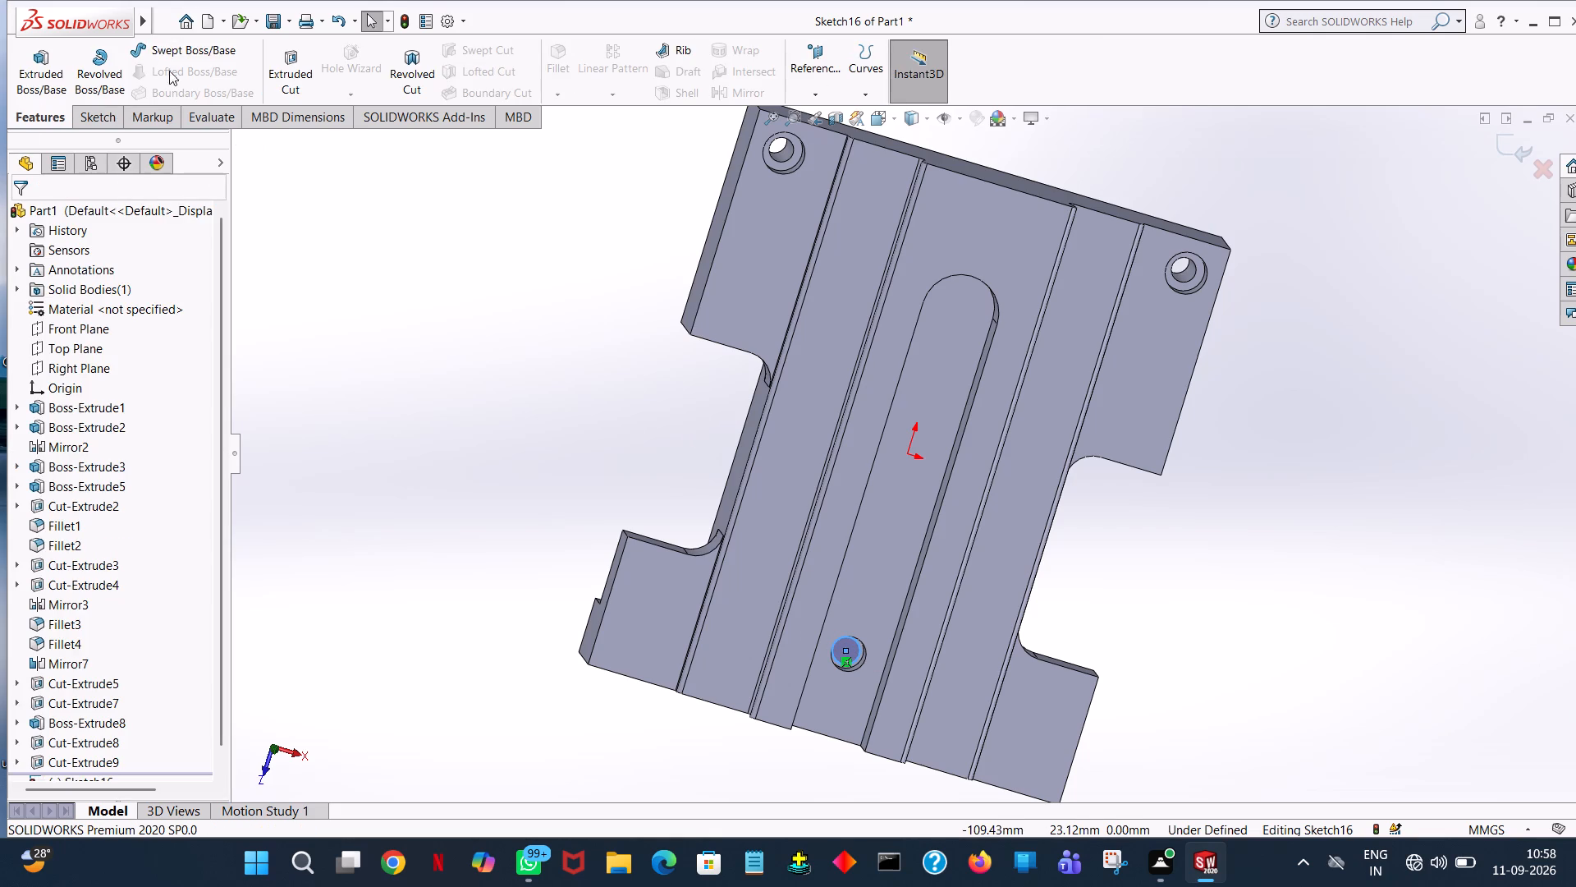
left_click(290, 66)
middle_click_drag(920, 608, 909, 402)
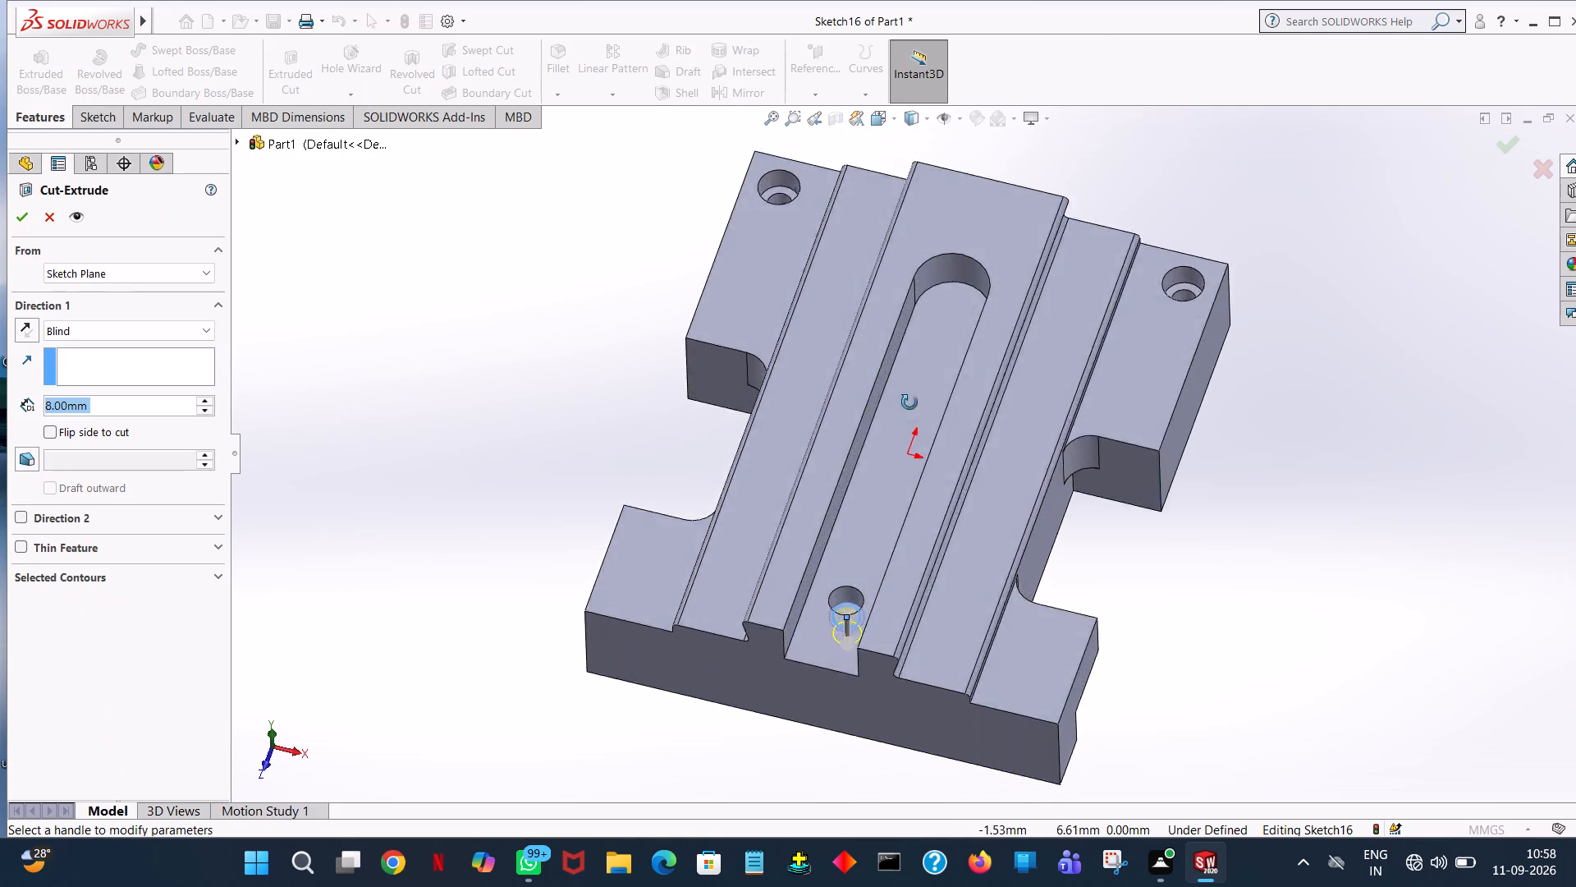
middle_click_drag(909, 402, 914, 211)
left_click_drag(853, 510, 884, 691)
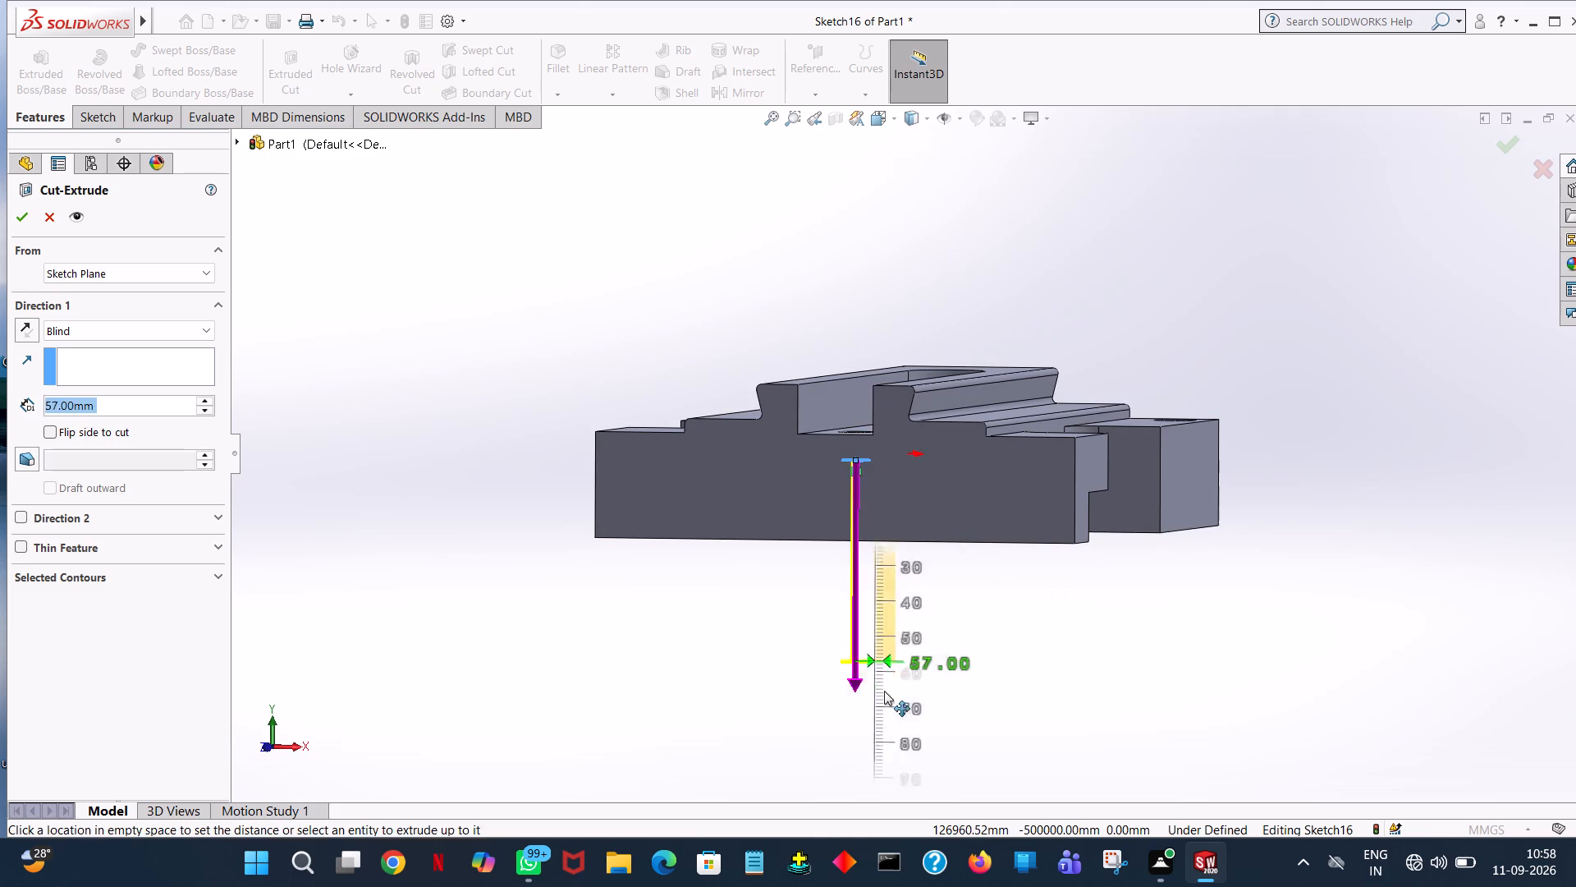
left_click_drag(884, 691, 884, 692)
left_click(28, 217)
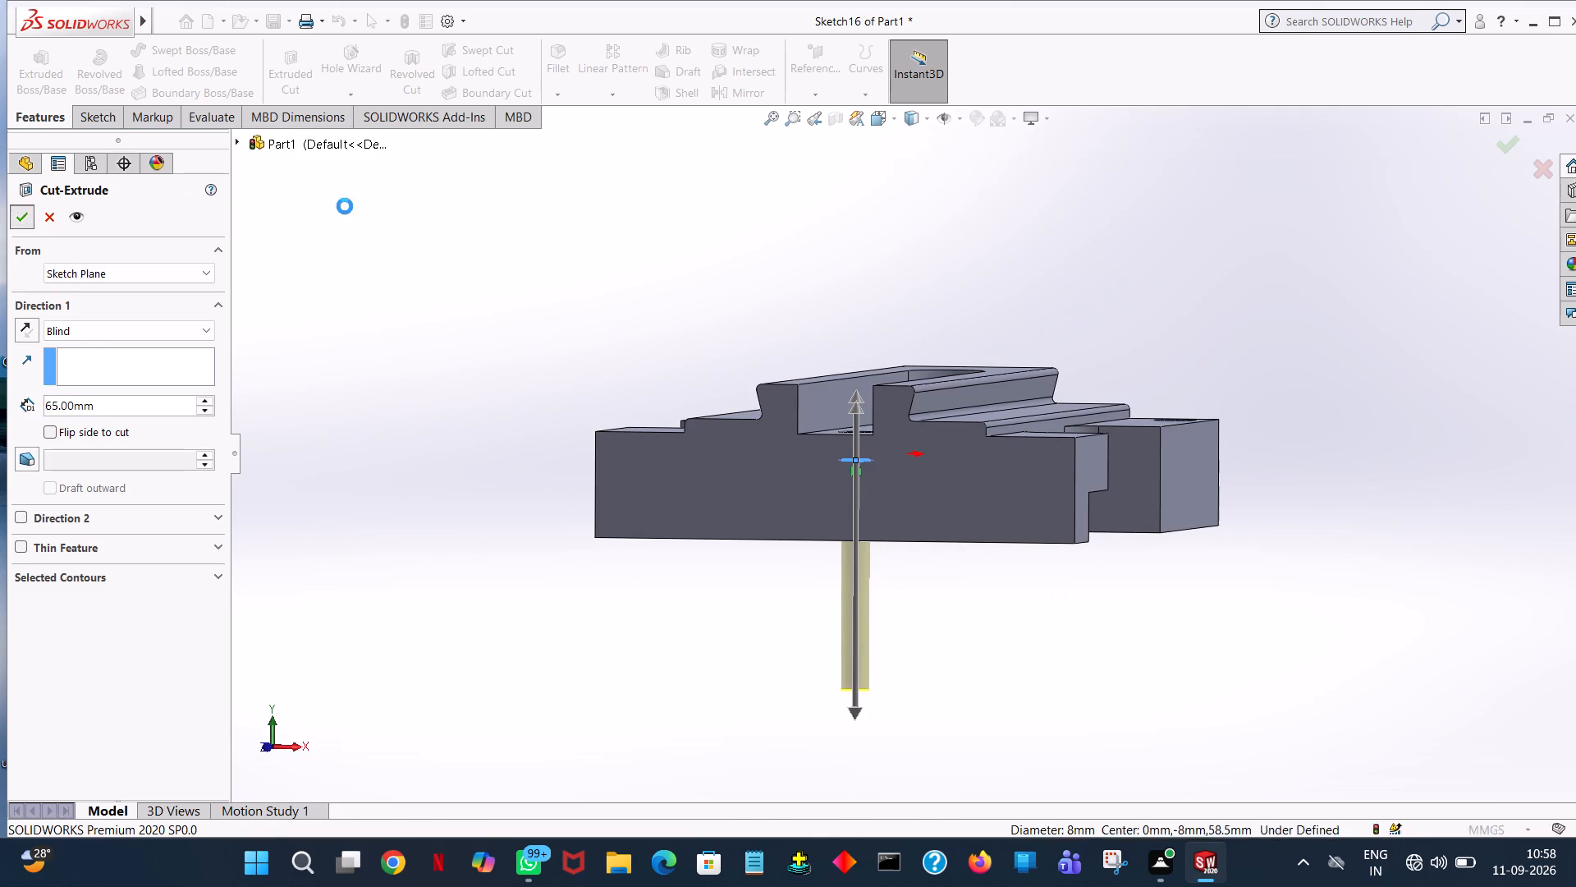
left_click(431, 255)
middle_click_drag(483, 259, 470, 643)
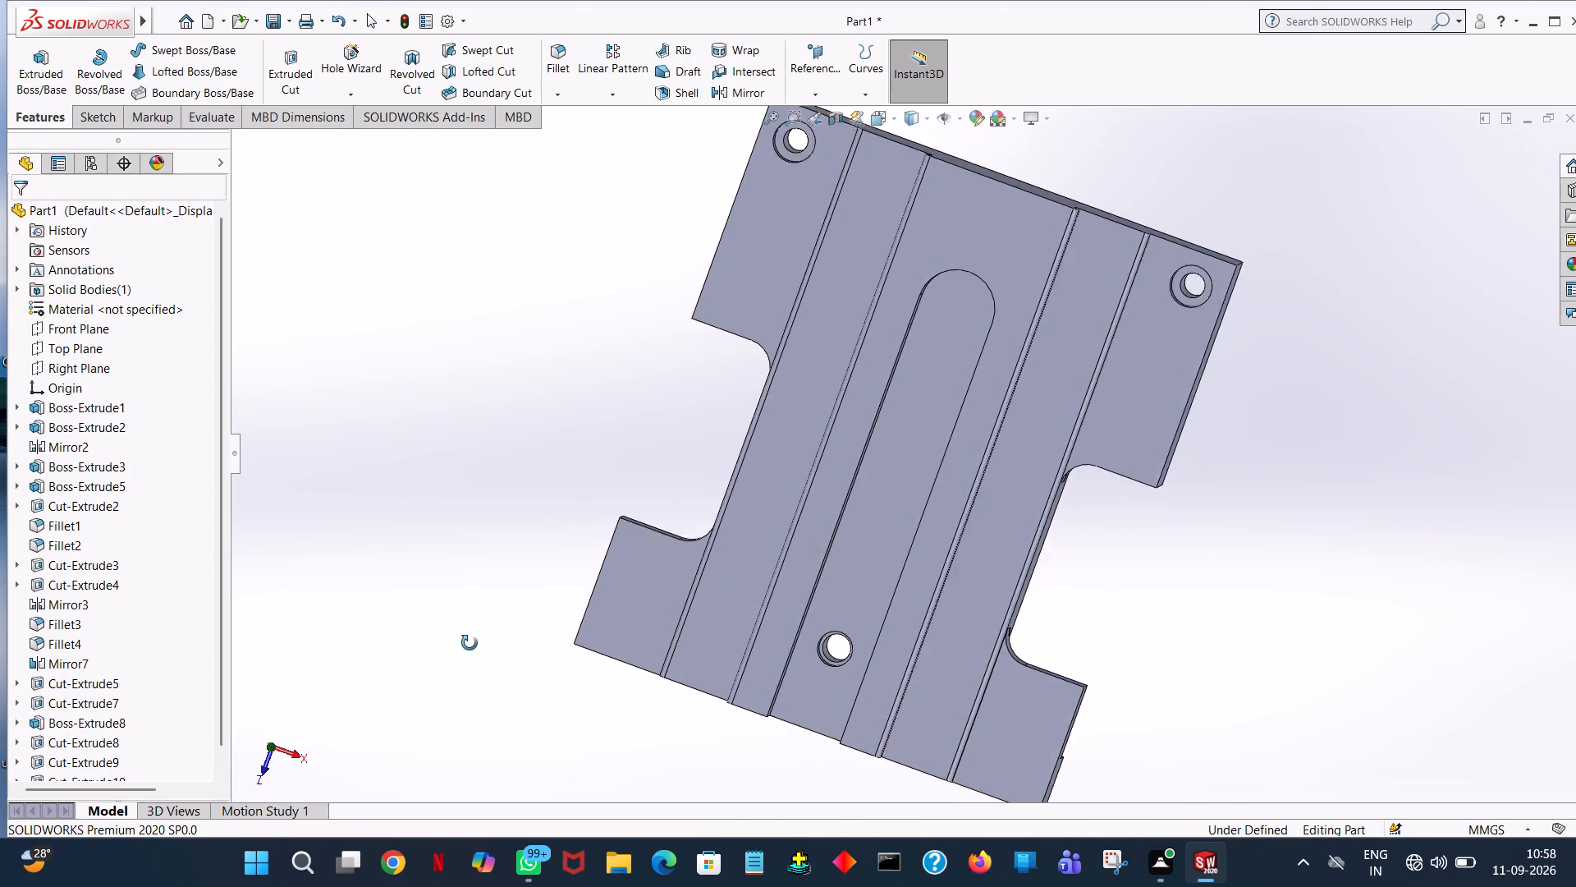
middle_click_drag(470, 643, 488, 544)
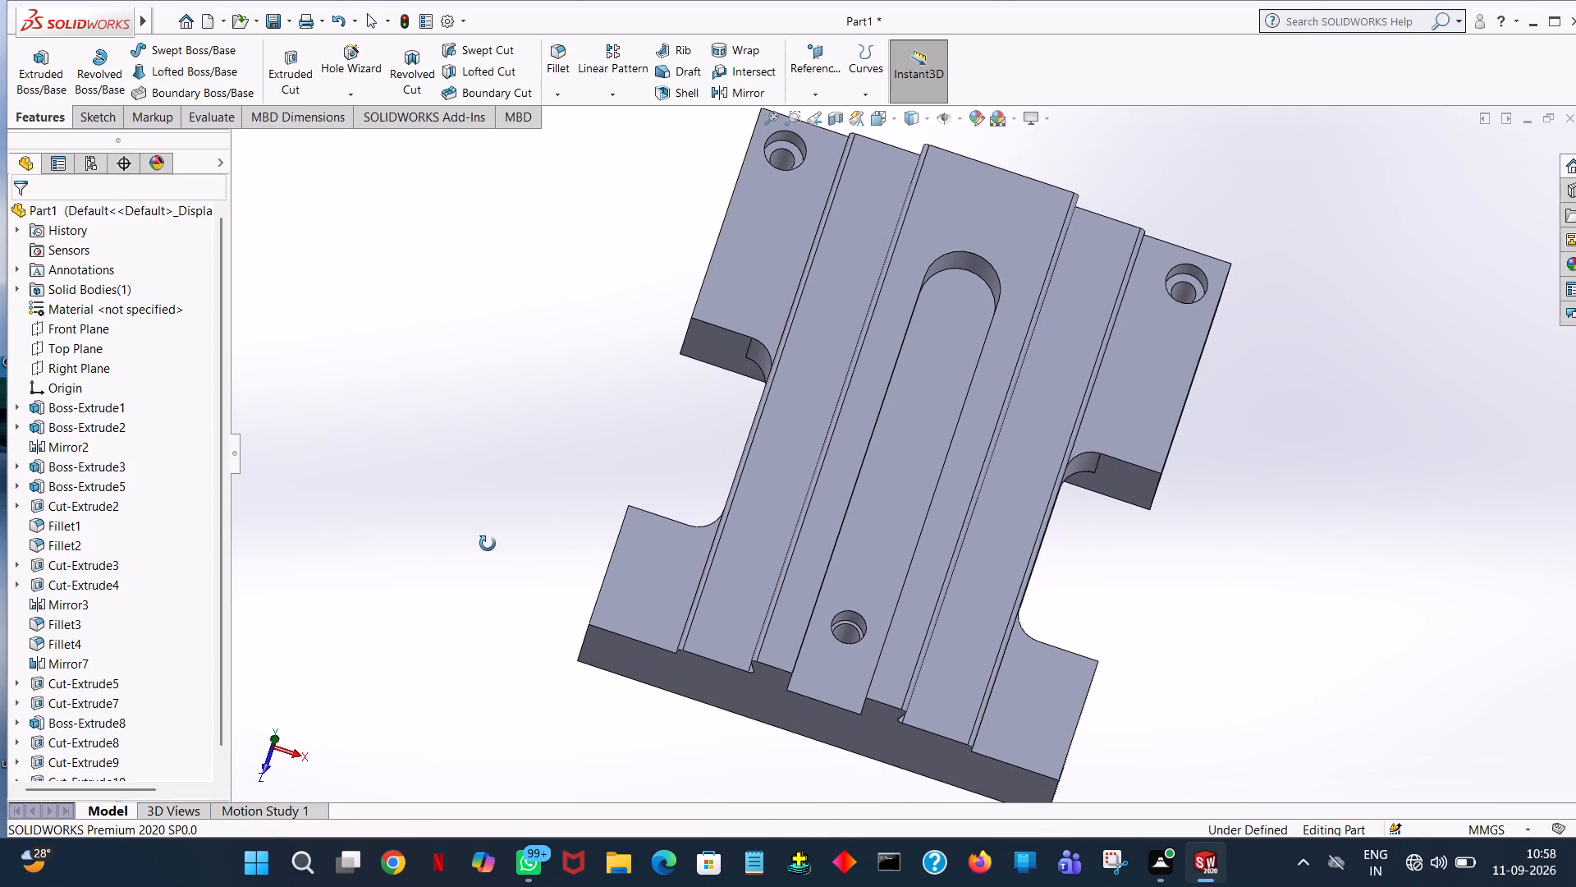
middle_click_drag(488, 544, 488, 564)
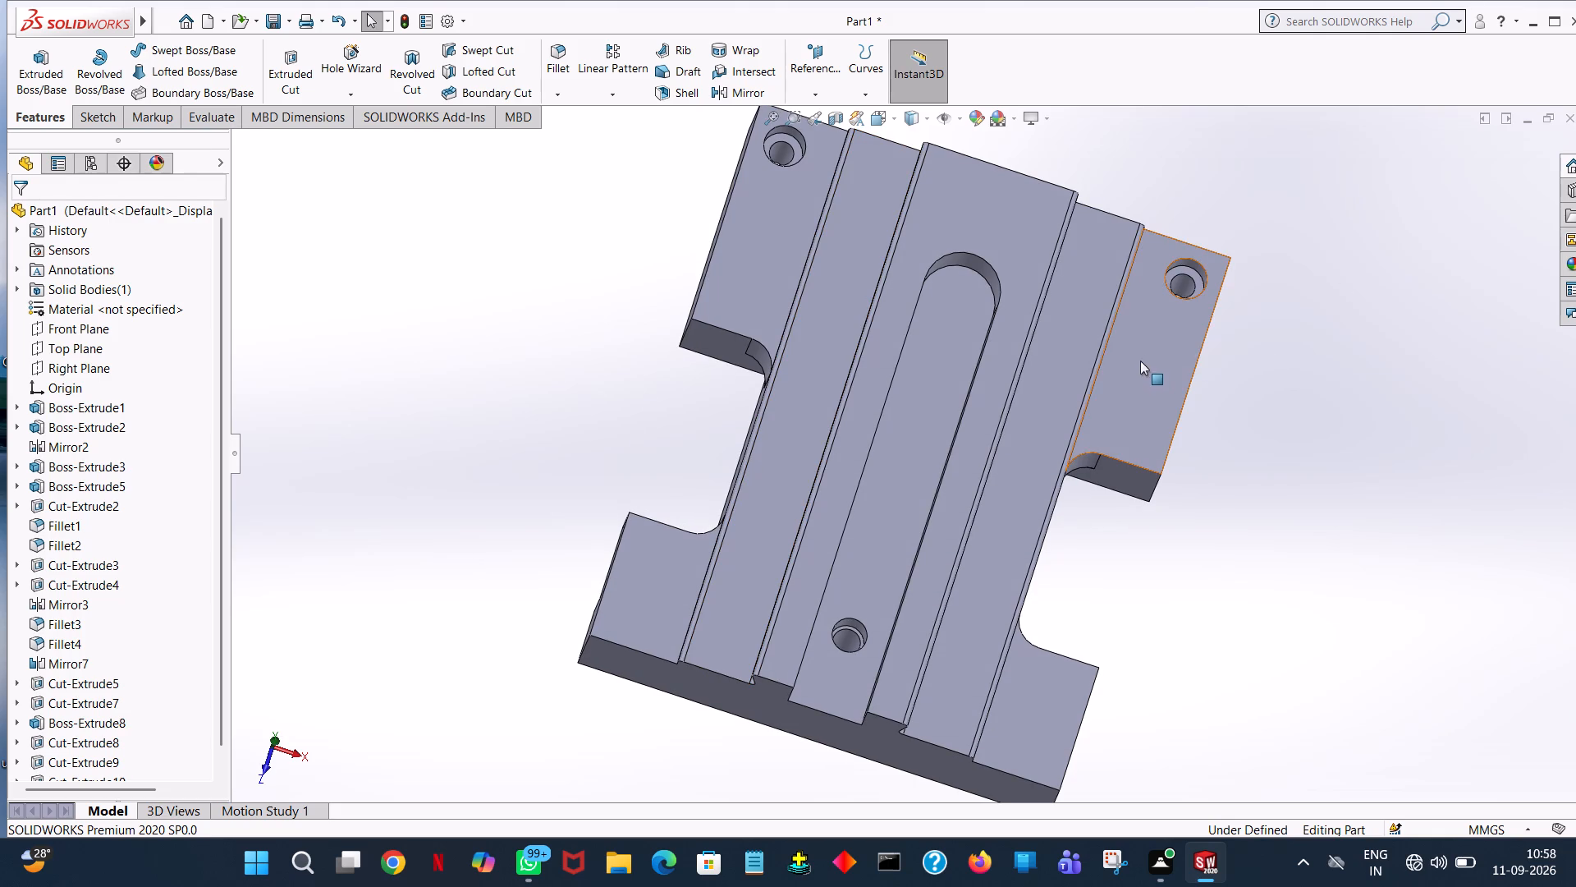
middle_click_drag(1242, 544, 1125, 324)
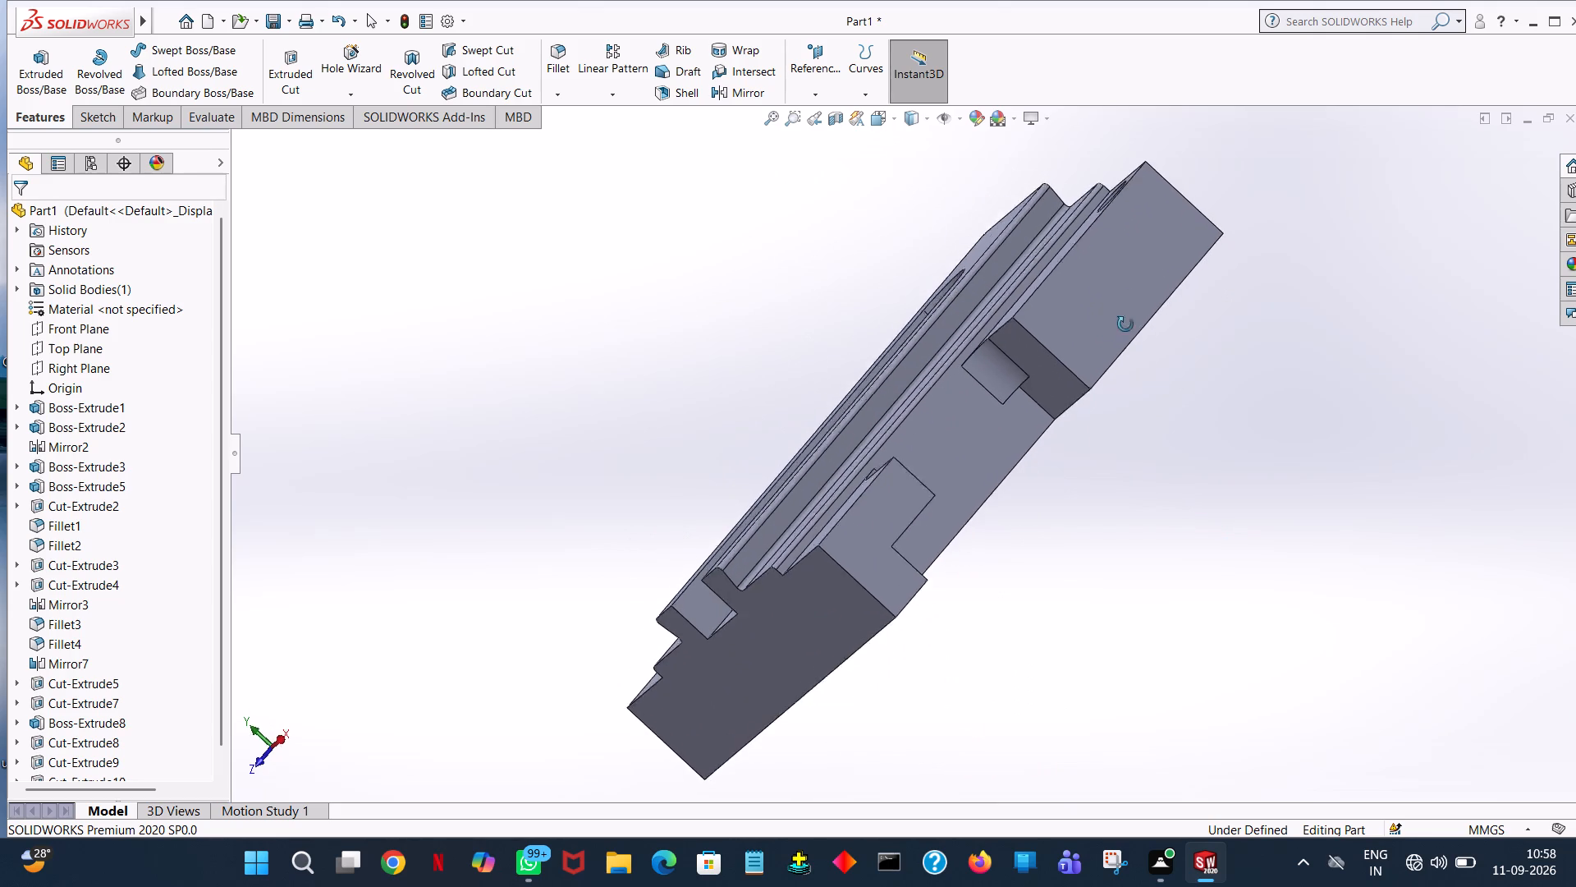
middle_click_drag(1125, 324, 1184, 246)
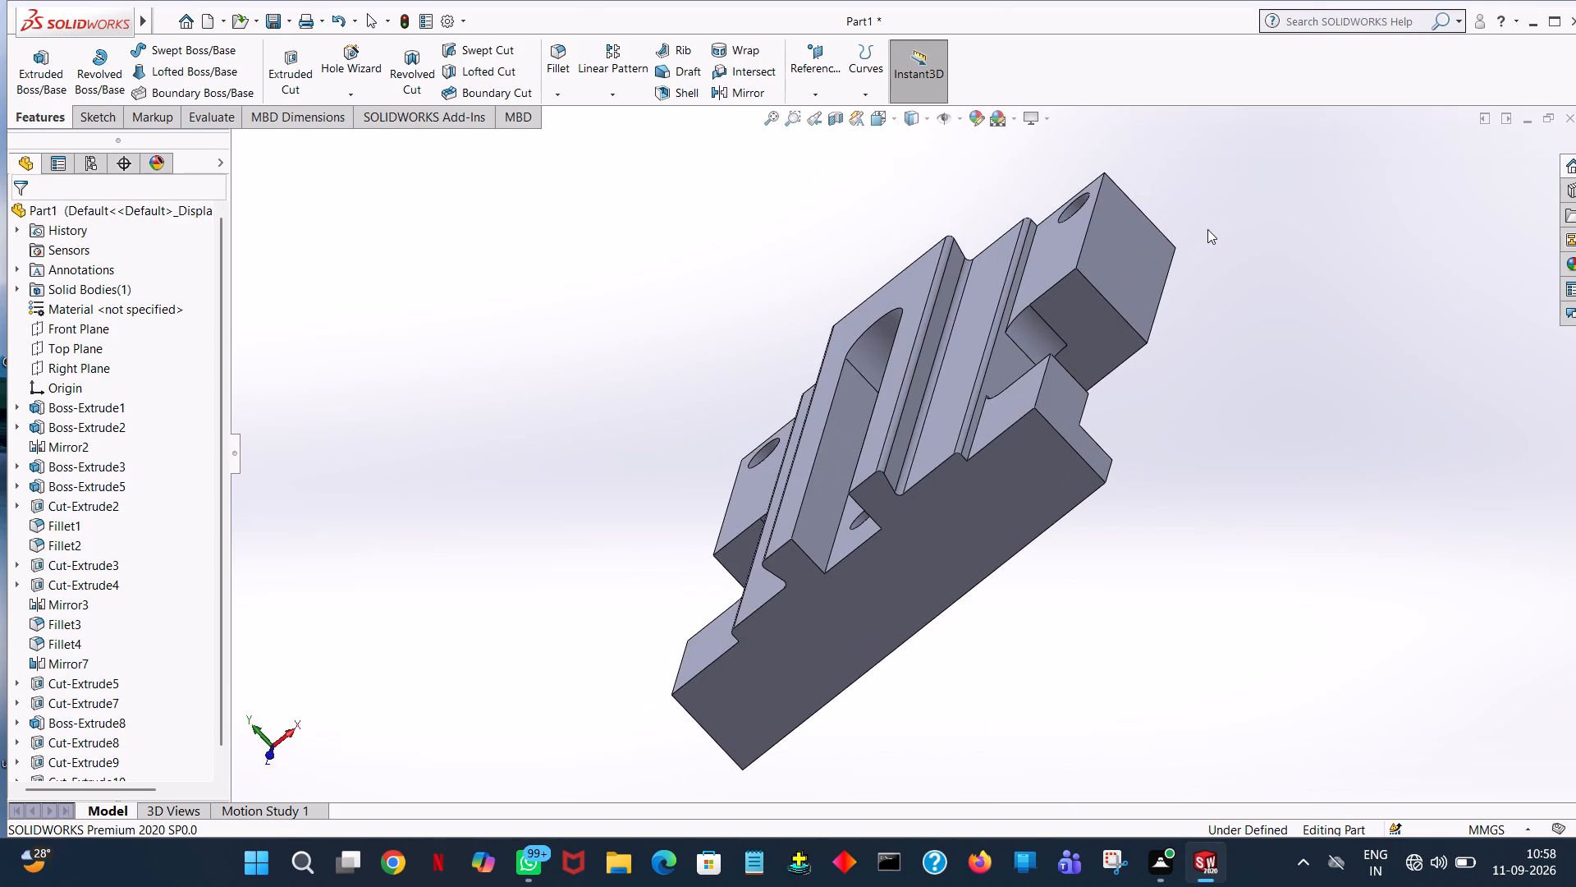
Start an Extruded Cut sketch on the outer side face of the block carrying the corner hole, viewed normal to the face.
middle_click_drag(1244, 303, 1248, 401)
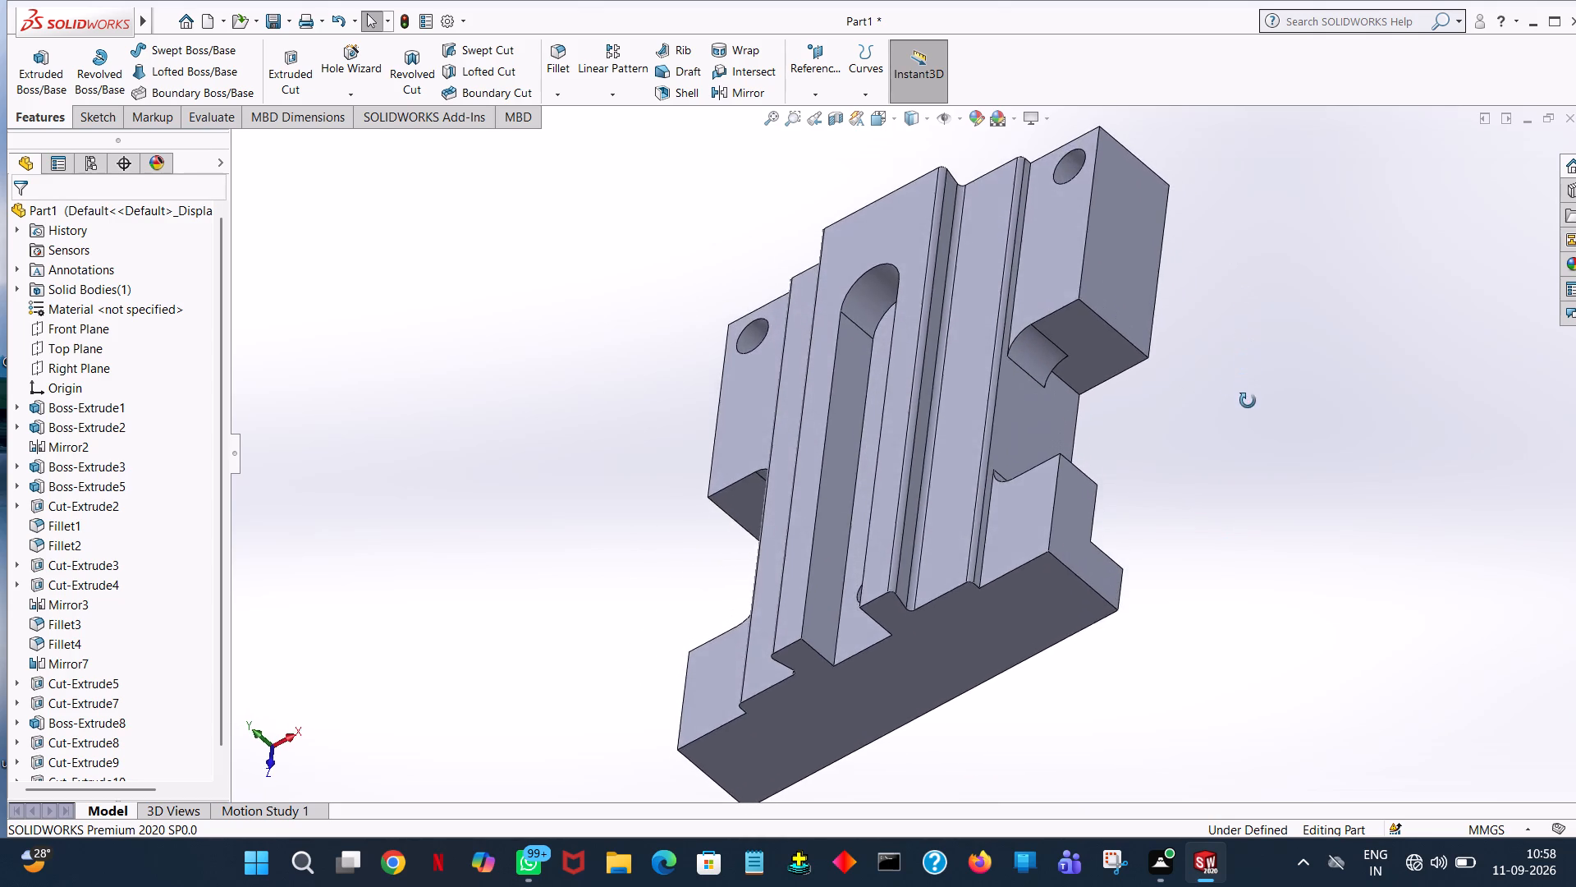
middle_click_drag(1248, 401, 1364, 232)
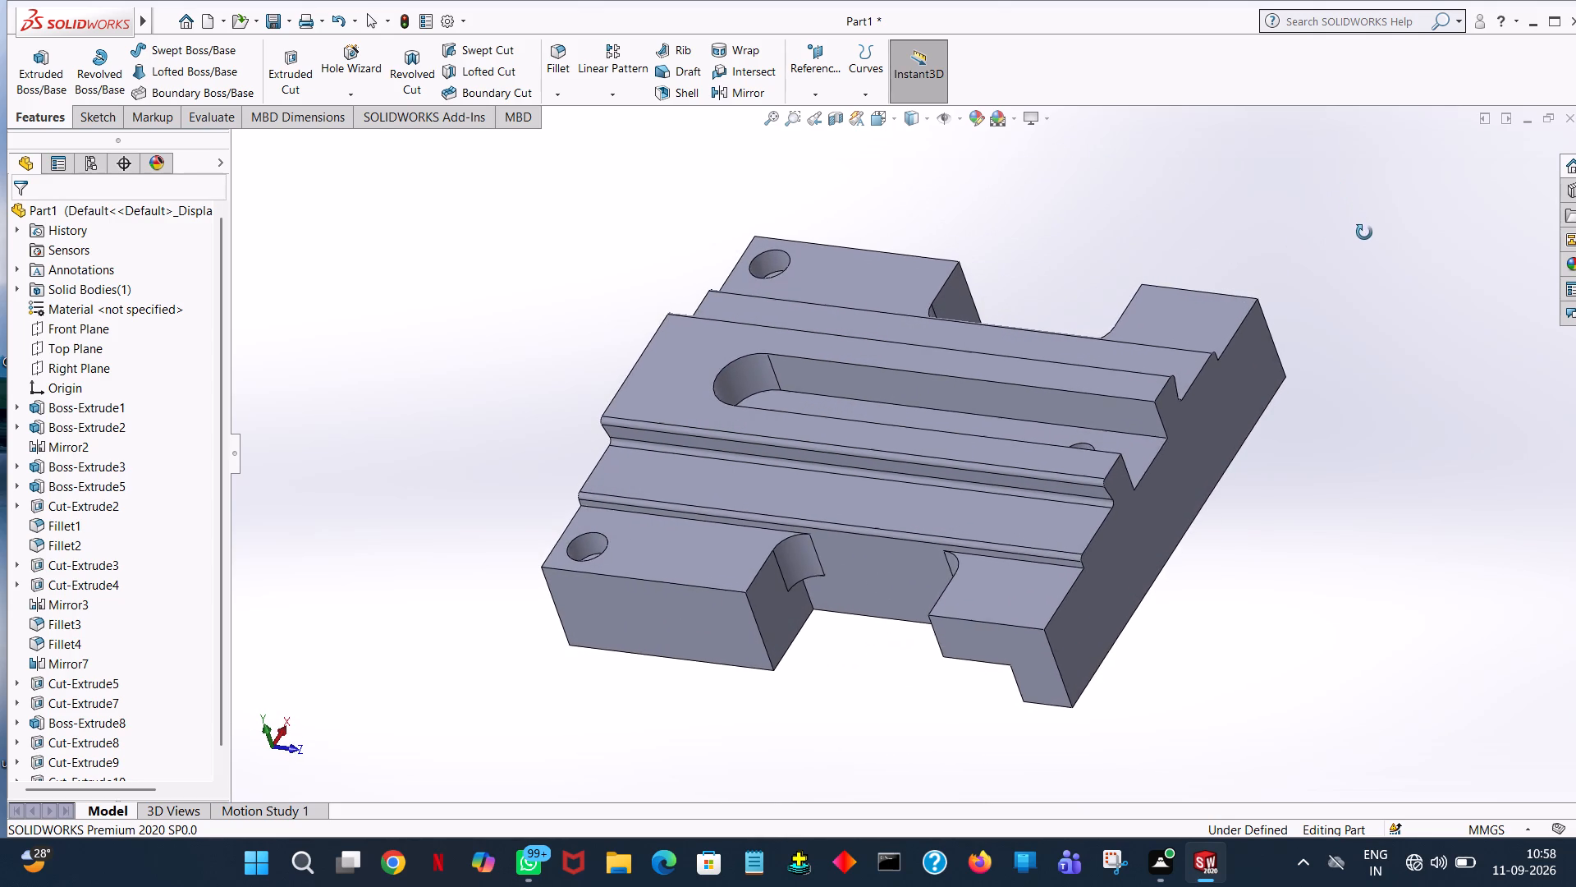
middle_click_drag(1364, 232, 1141, 535)
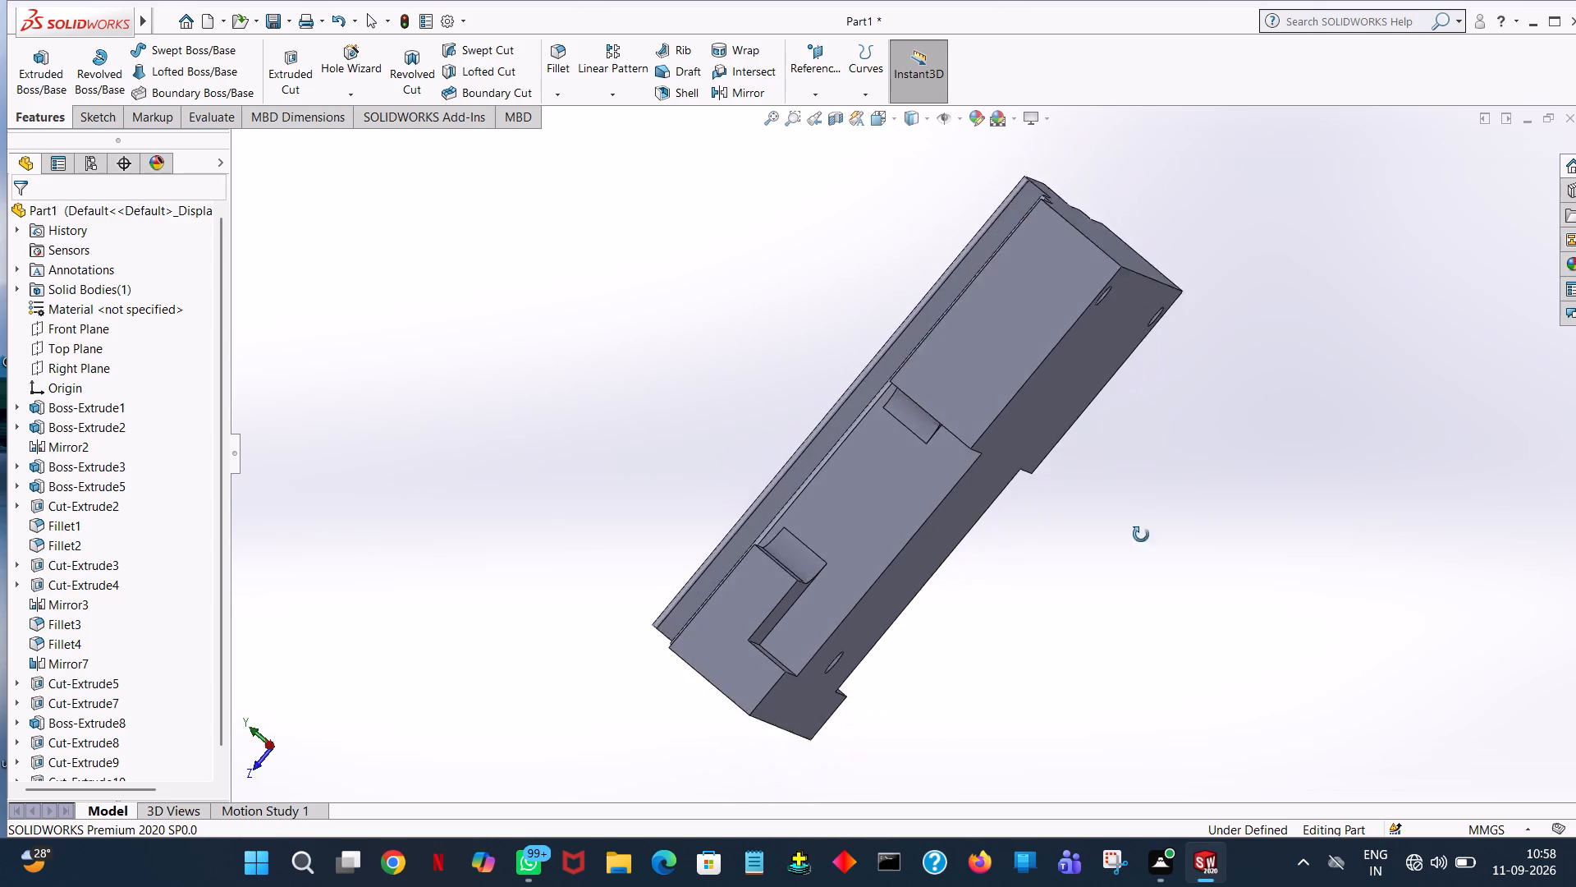
middle_click_drag(1141, 535, 1189, 517)
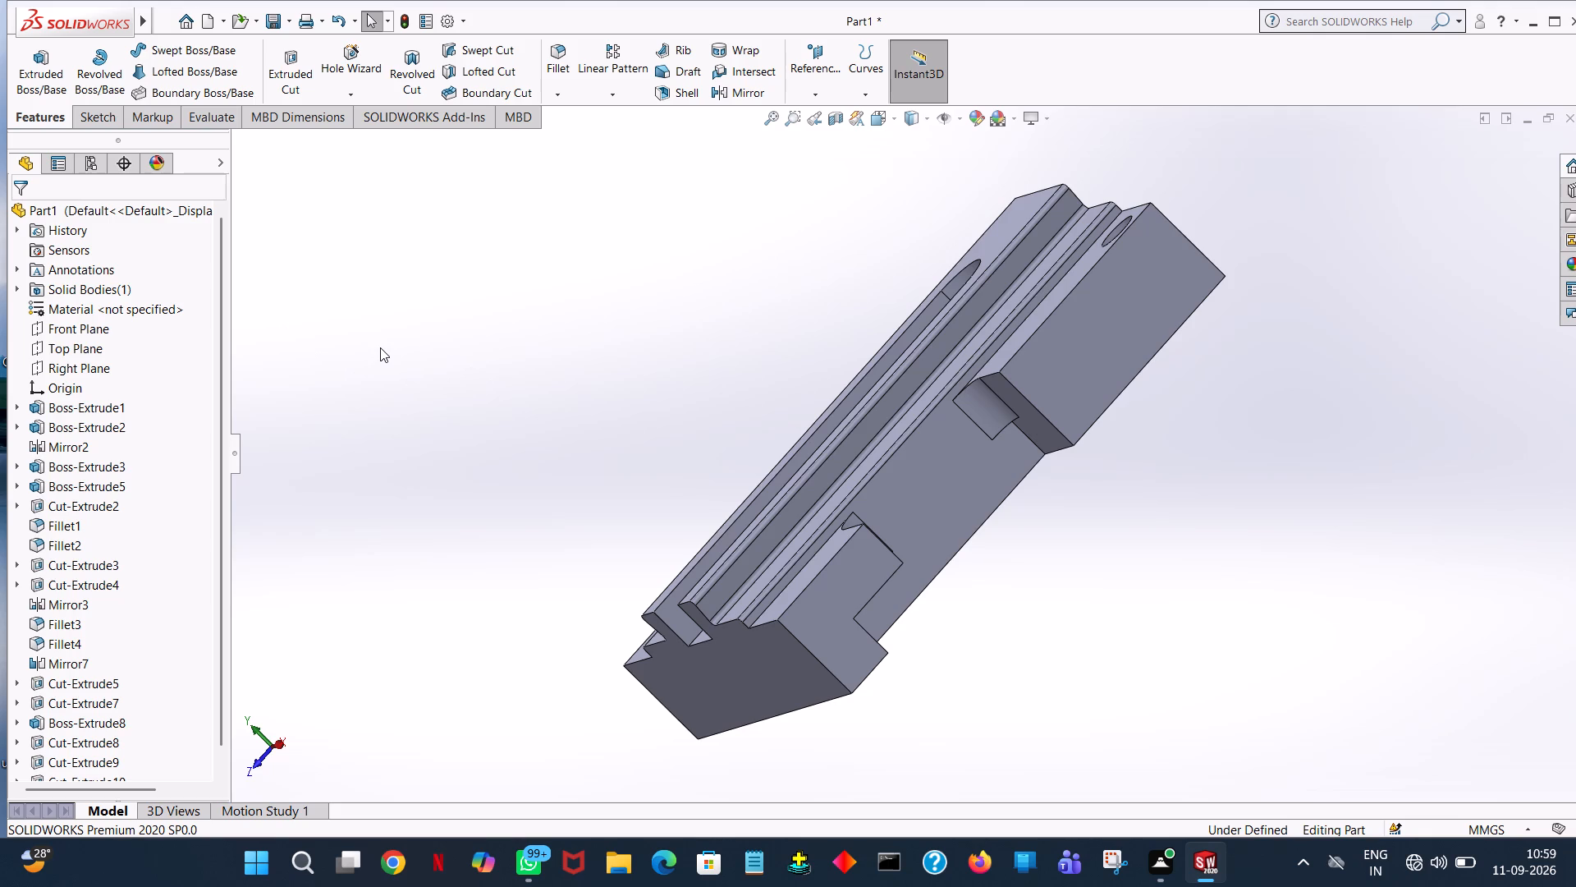
middle_click_drag(1223, 472, 1218, 472)
middle_click_drag(1218, 472, 846, 563)
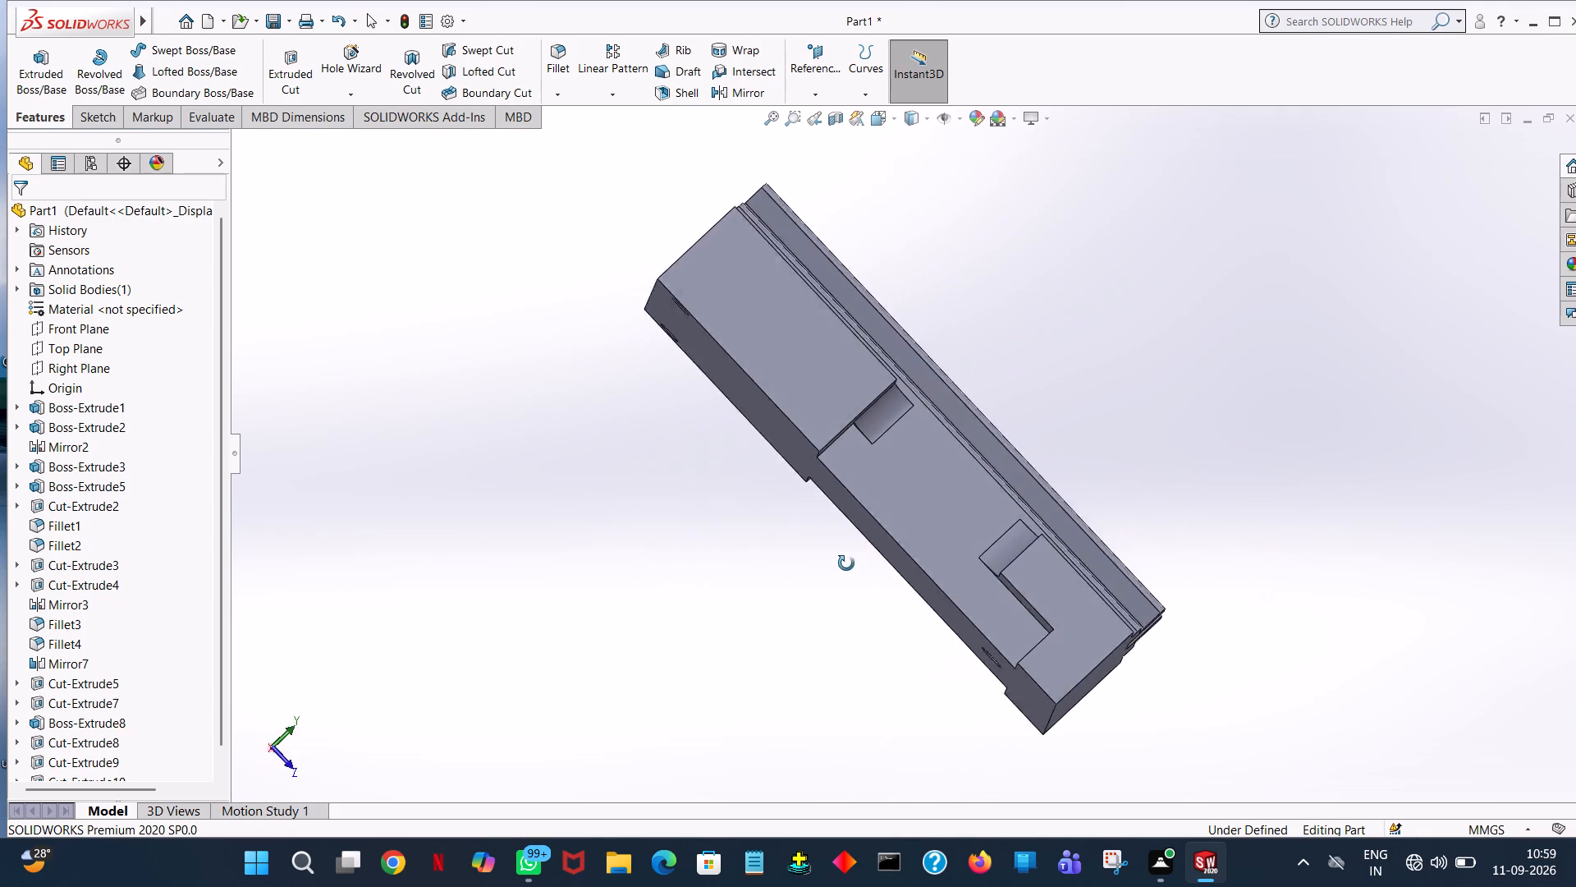
middle_click_drag(846, 563, 832, 618)
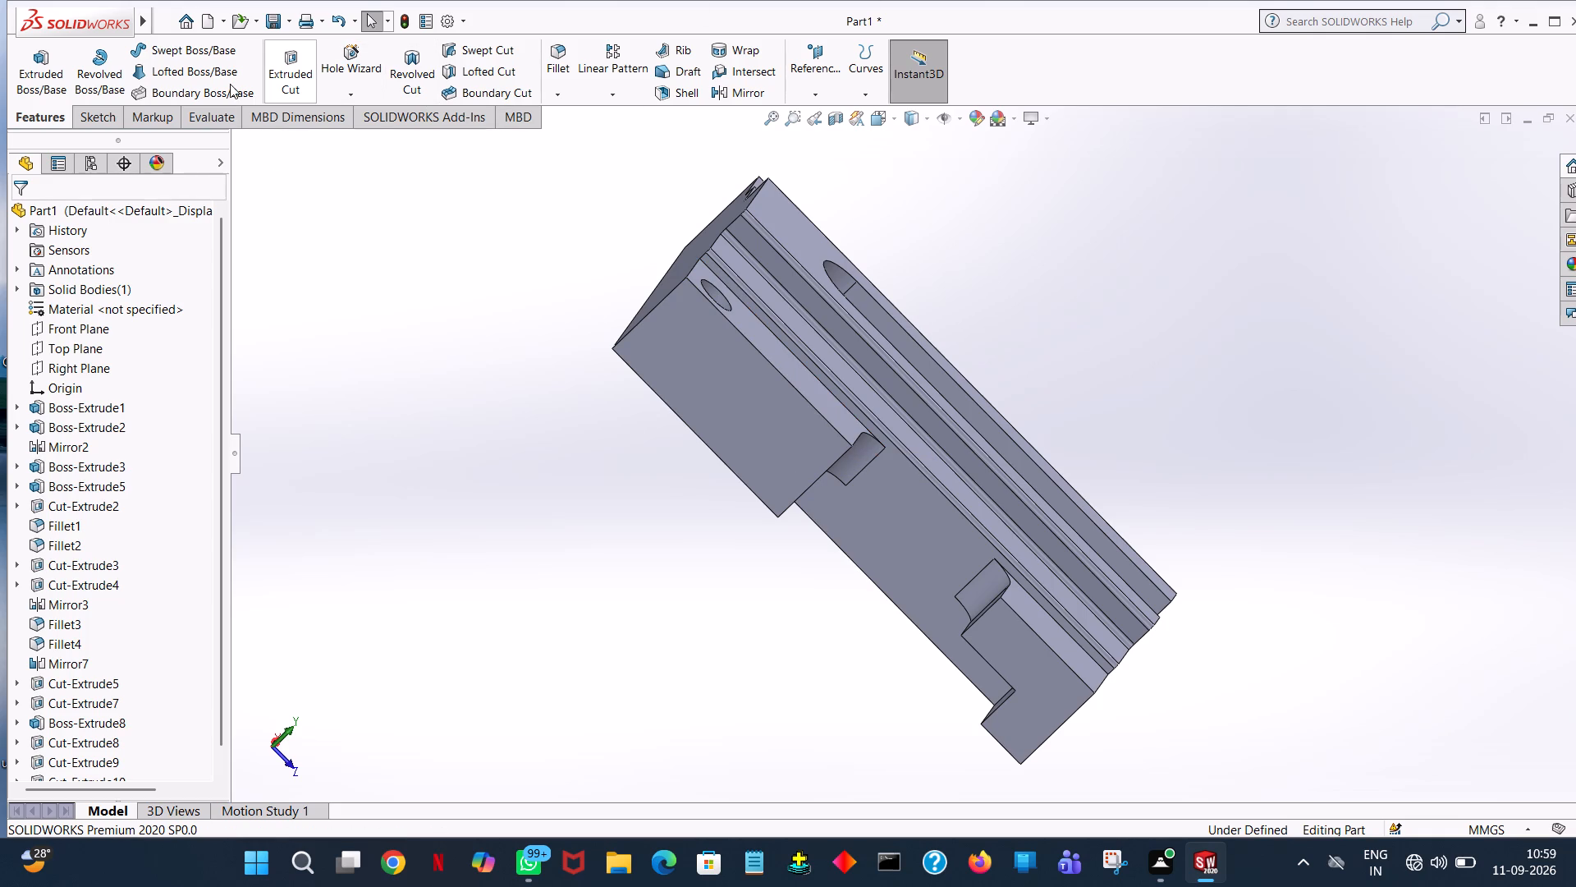
left_click(284, 53)
left_click(737, 405)
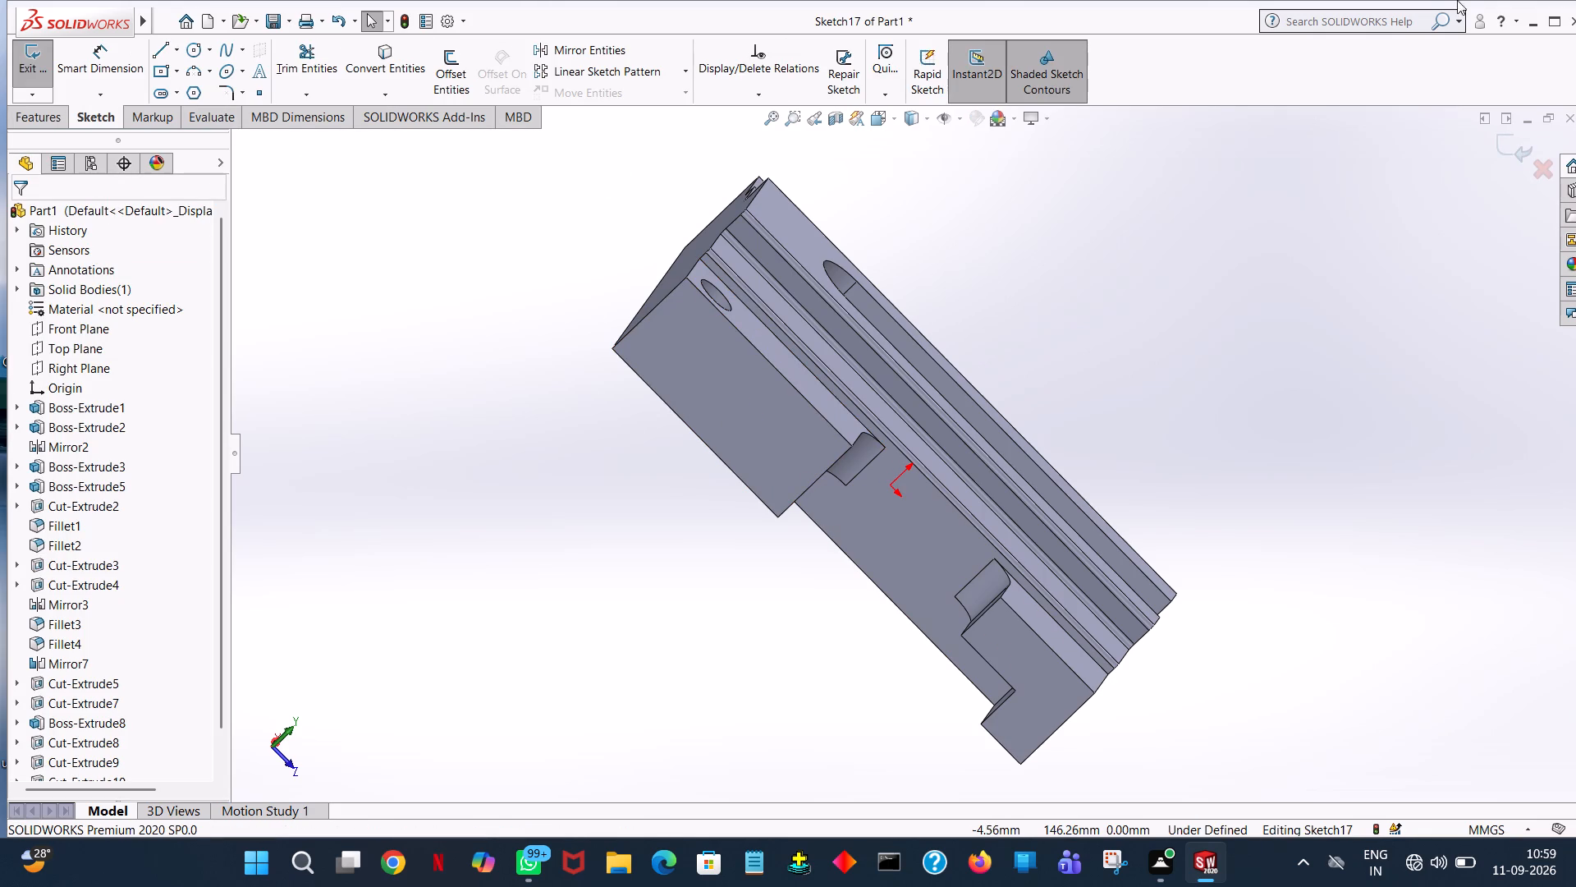
key("space")
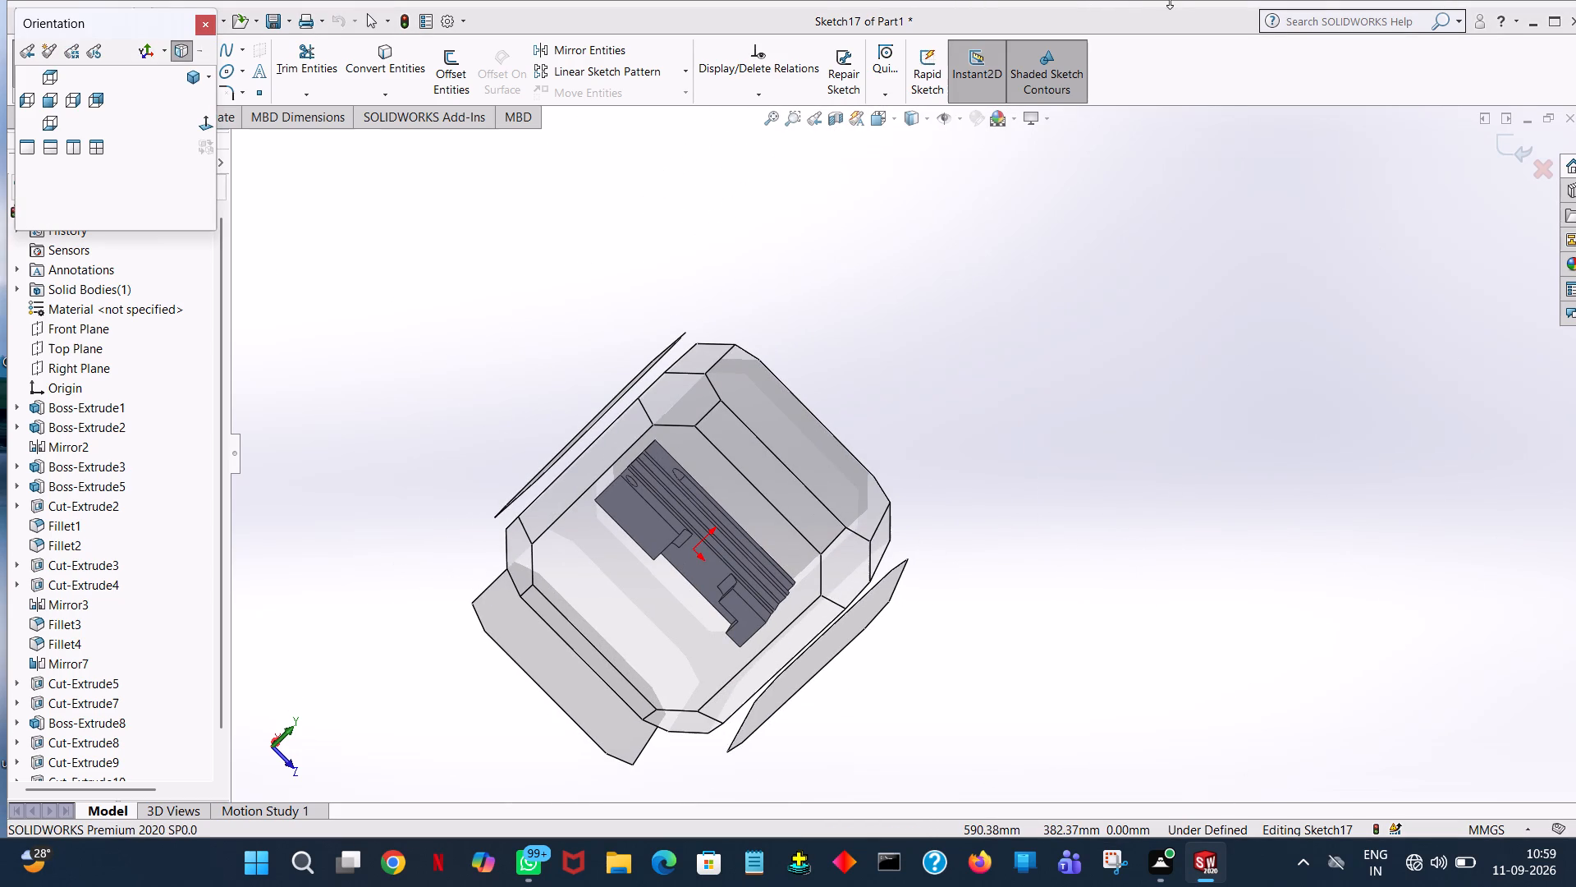
left_click(204, 127)
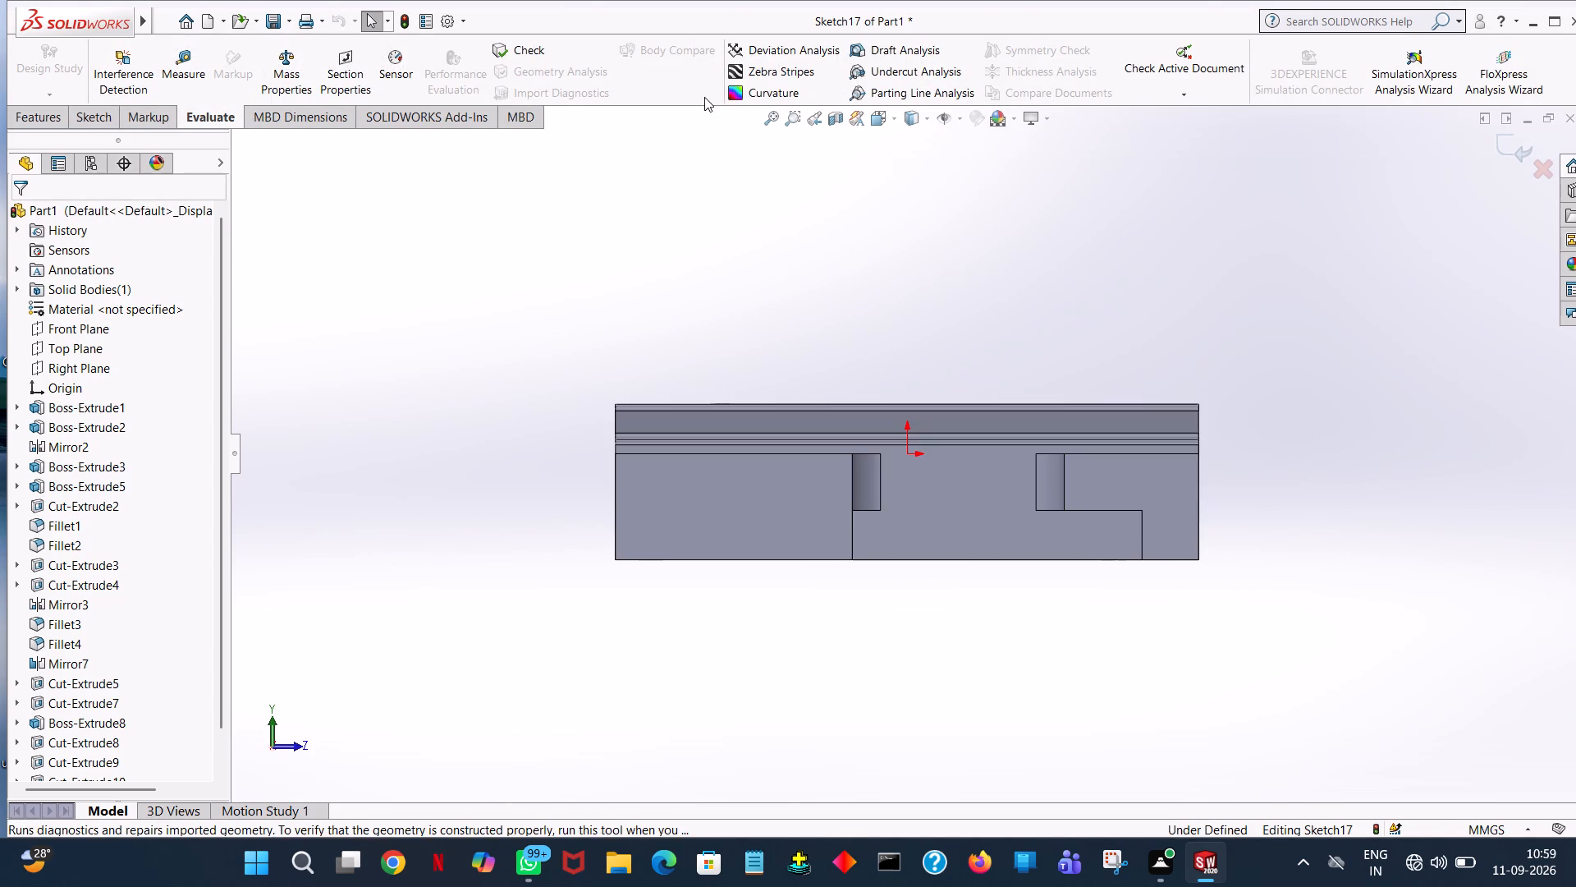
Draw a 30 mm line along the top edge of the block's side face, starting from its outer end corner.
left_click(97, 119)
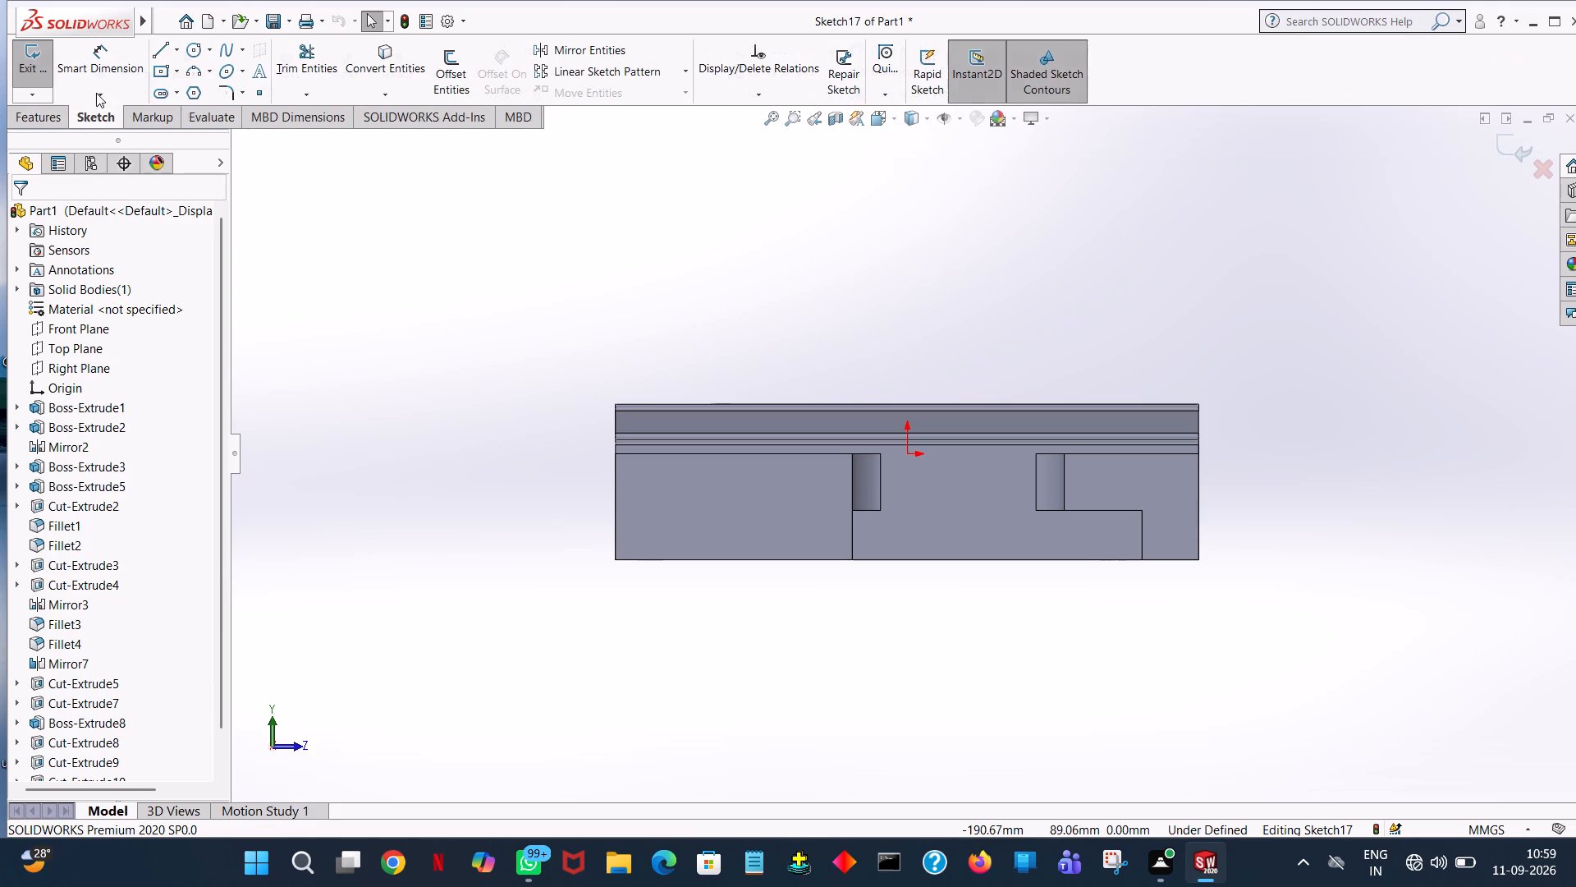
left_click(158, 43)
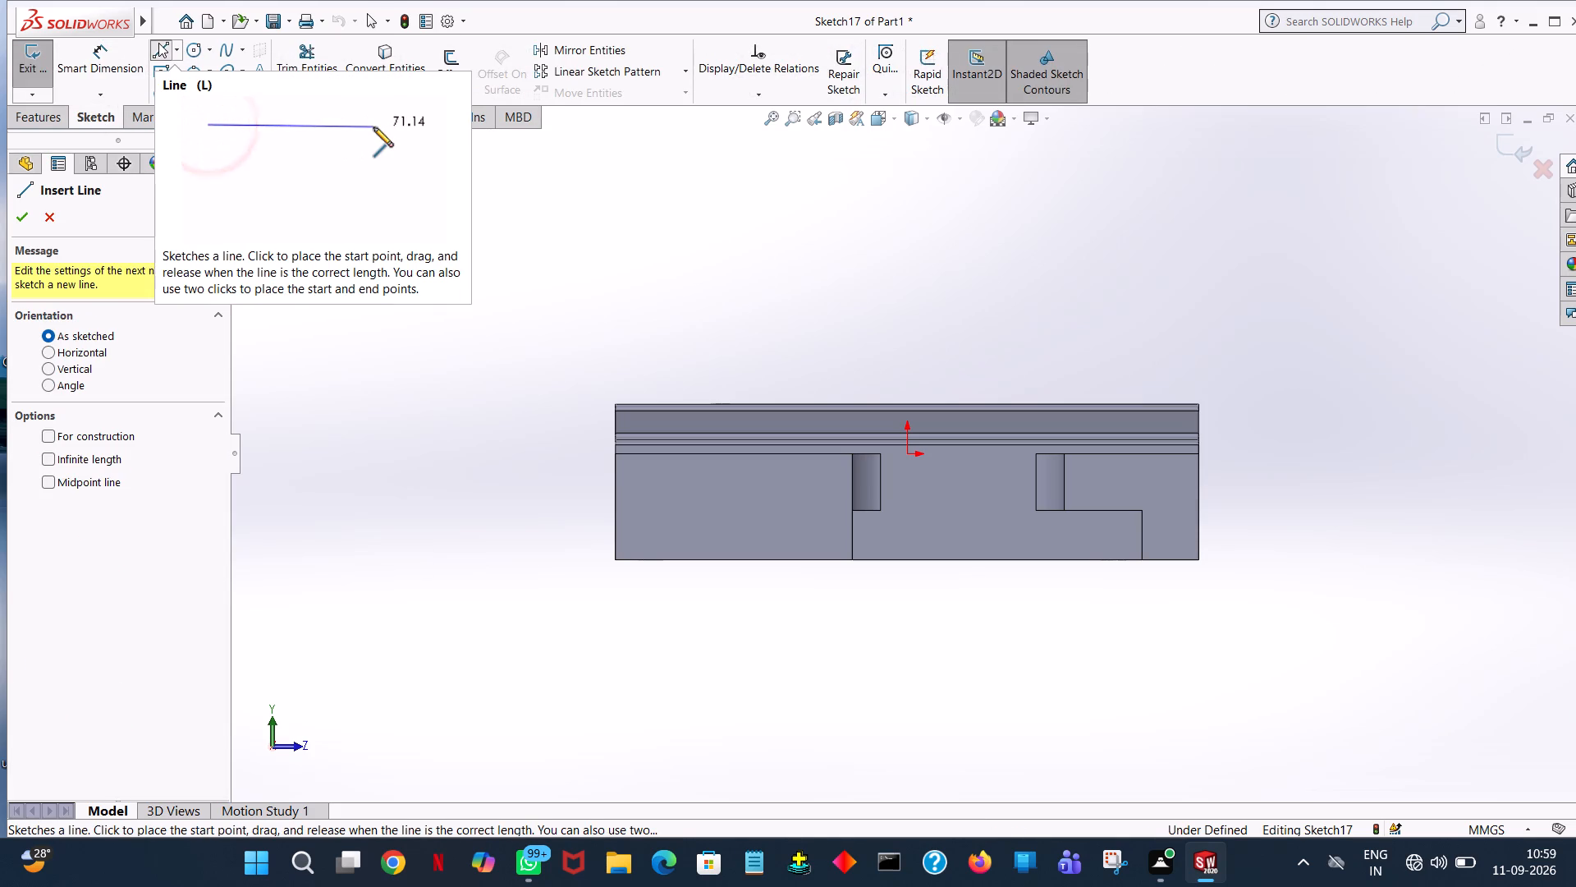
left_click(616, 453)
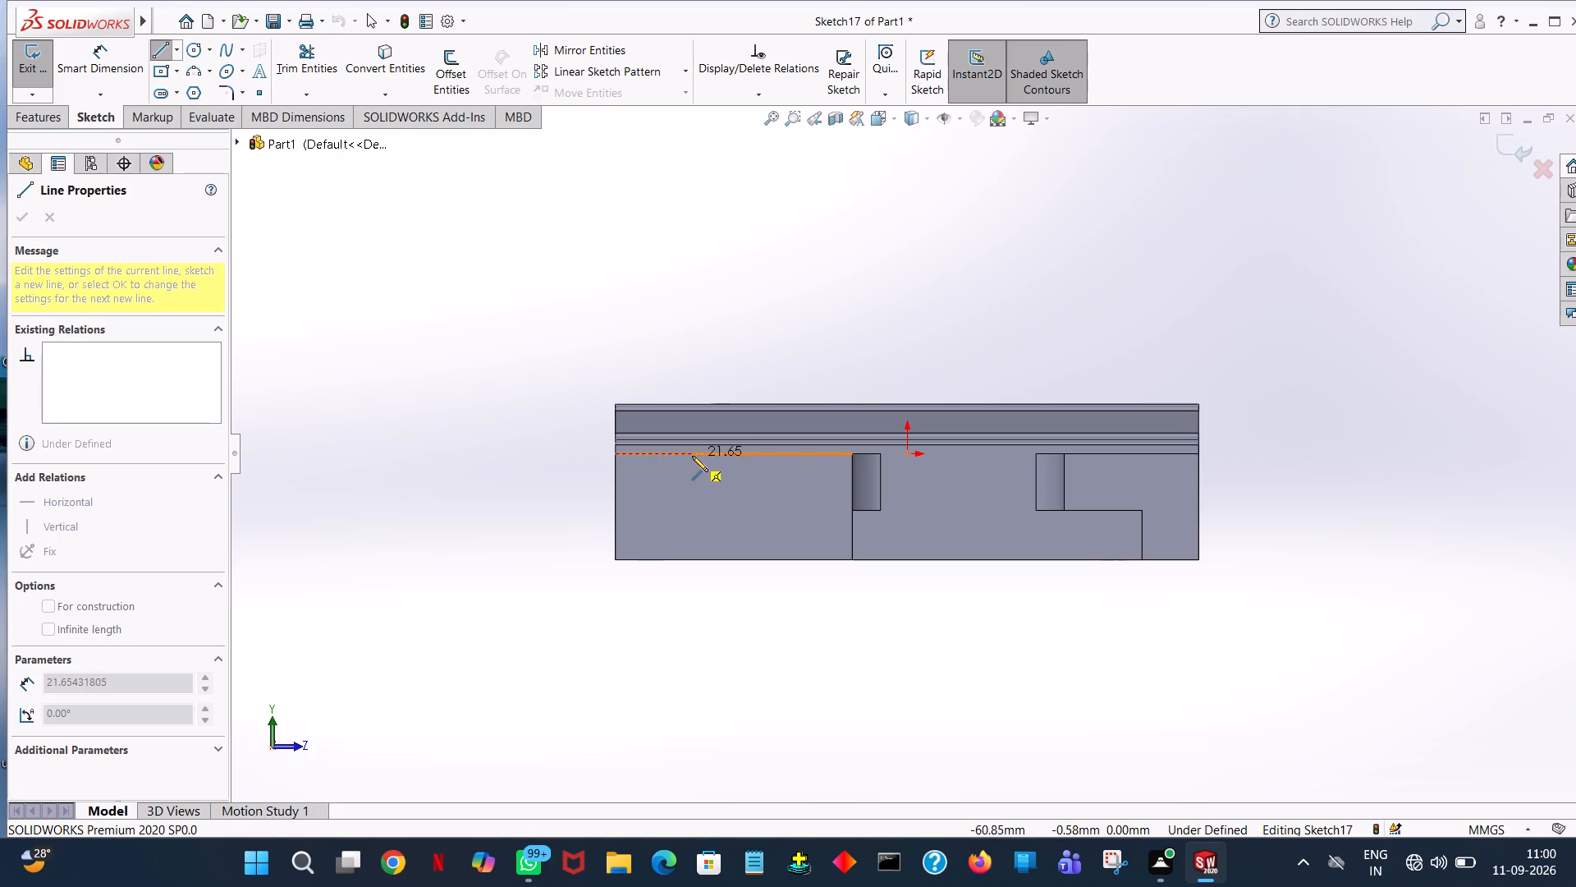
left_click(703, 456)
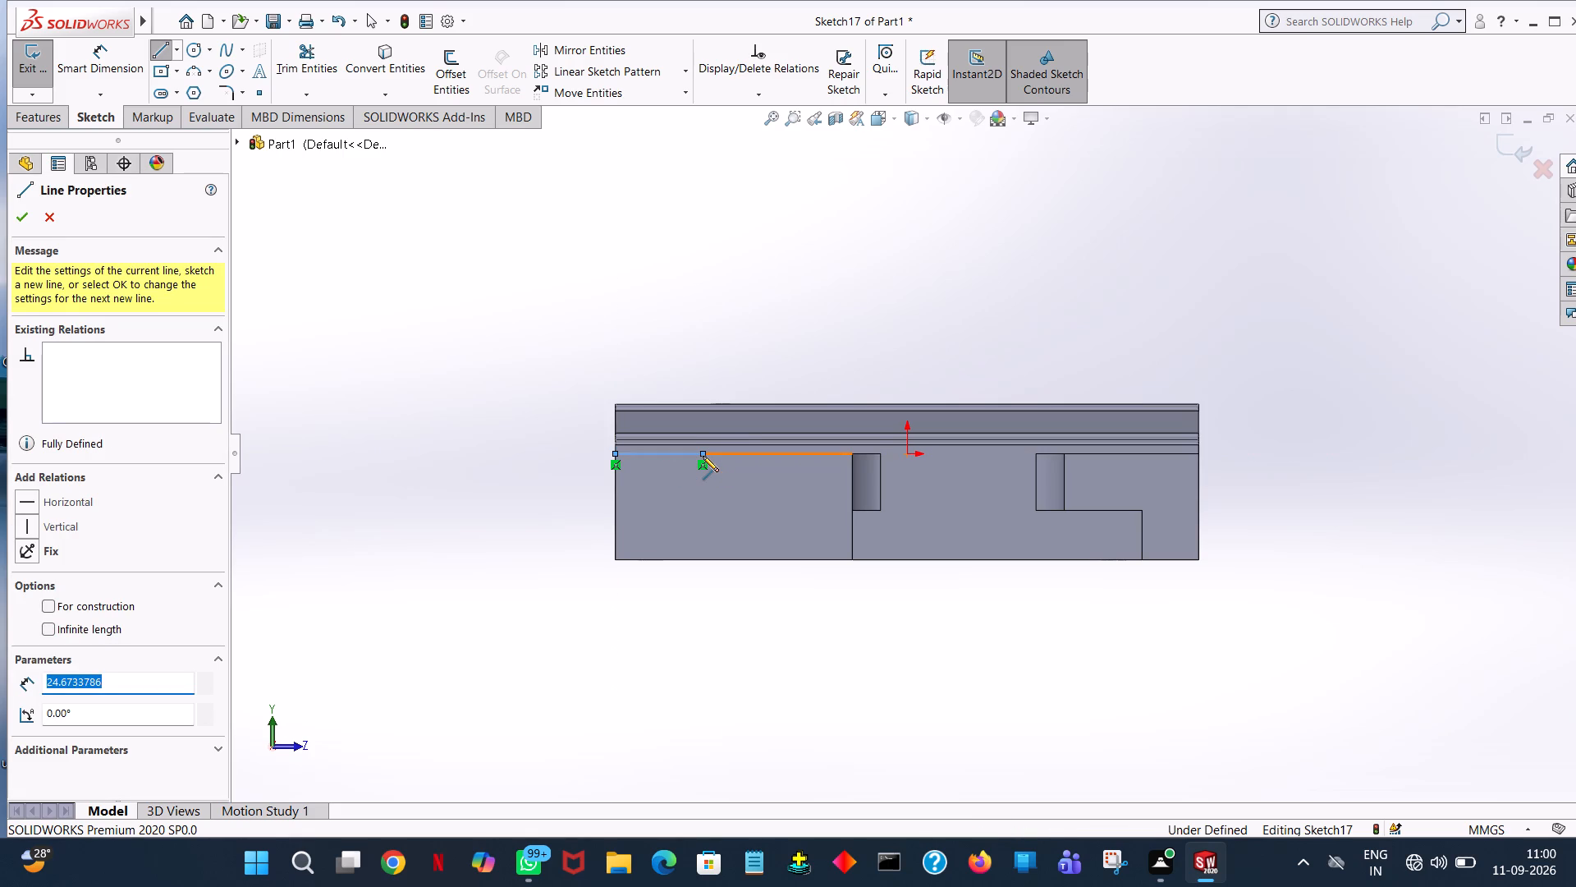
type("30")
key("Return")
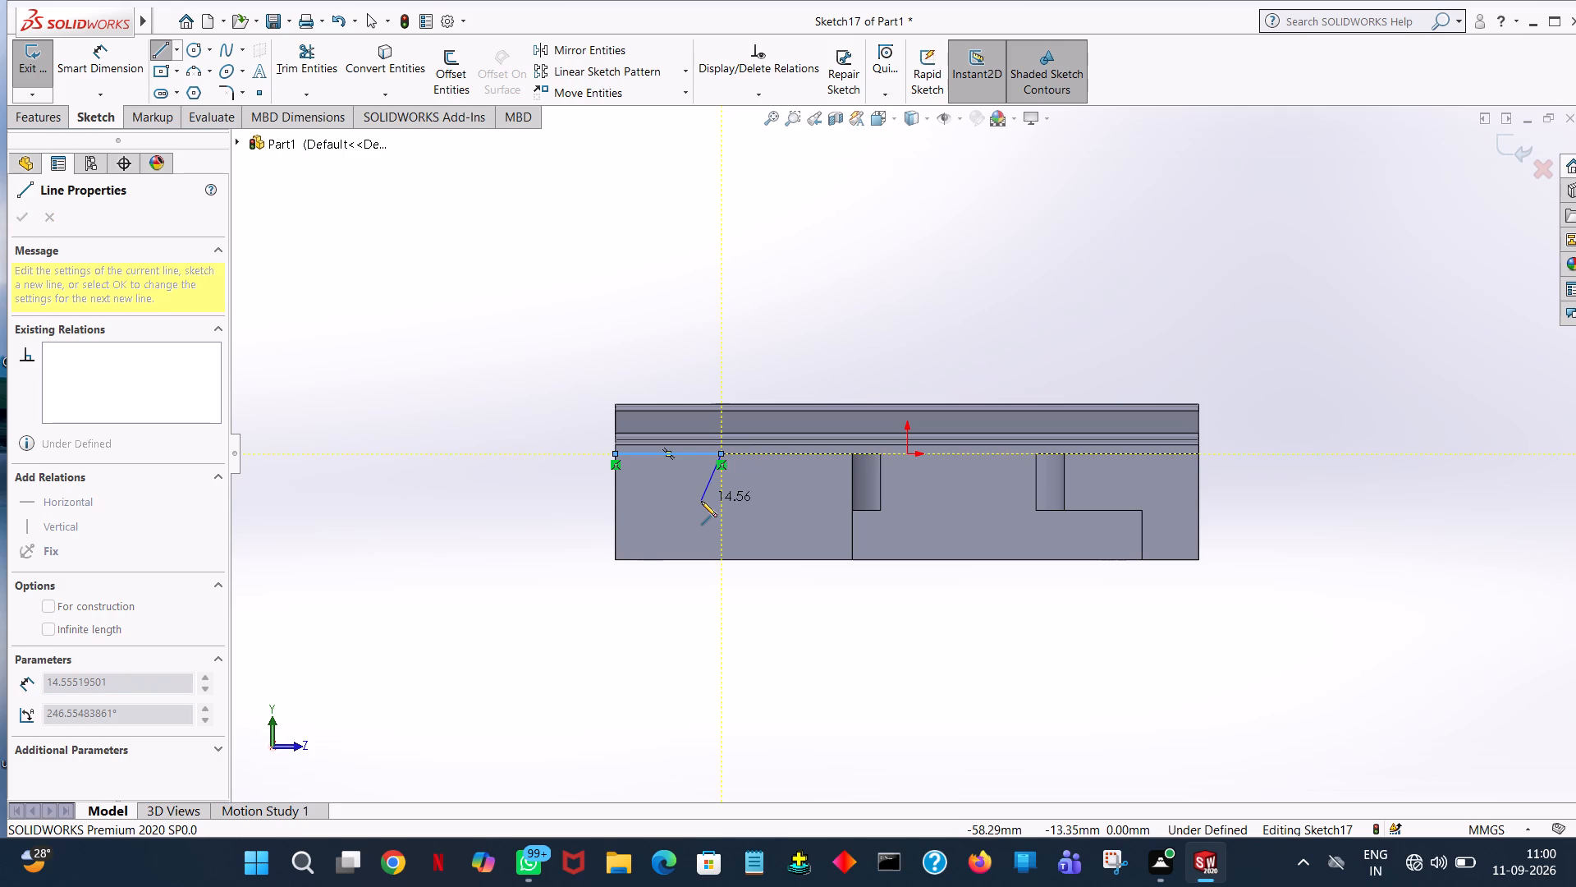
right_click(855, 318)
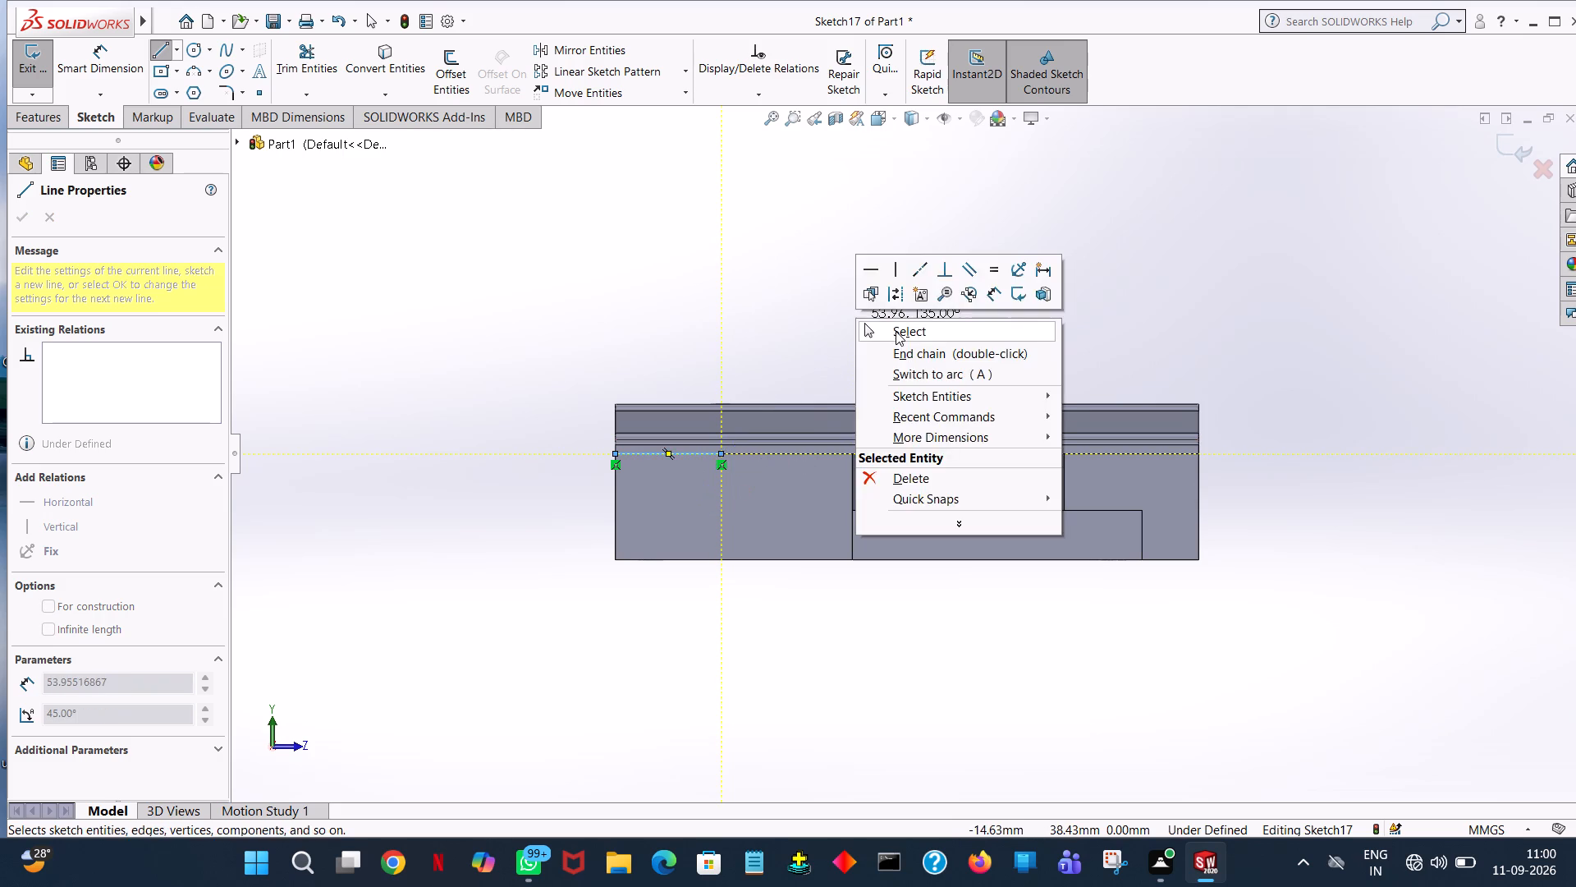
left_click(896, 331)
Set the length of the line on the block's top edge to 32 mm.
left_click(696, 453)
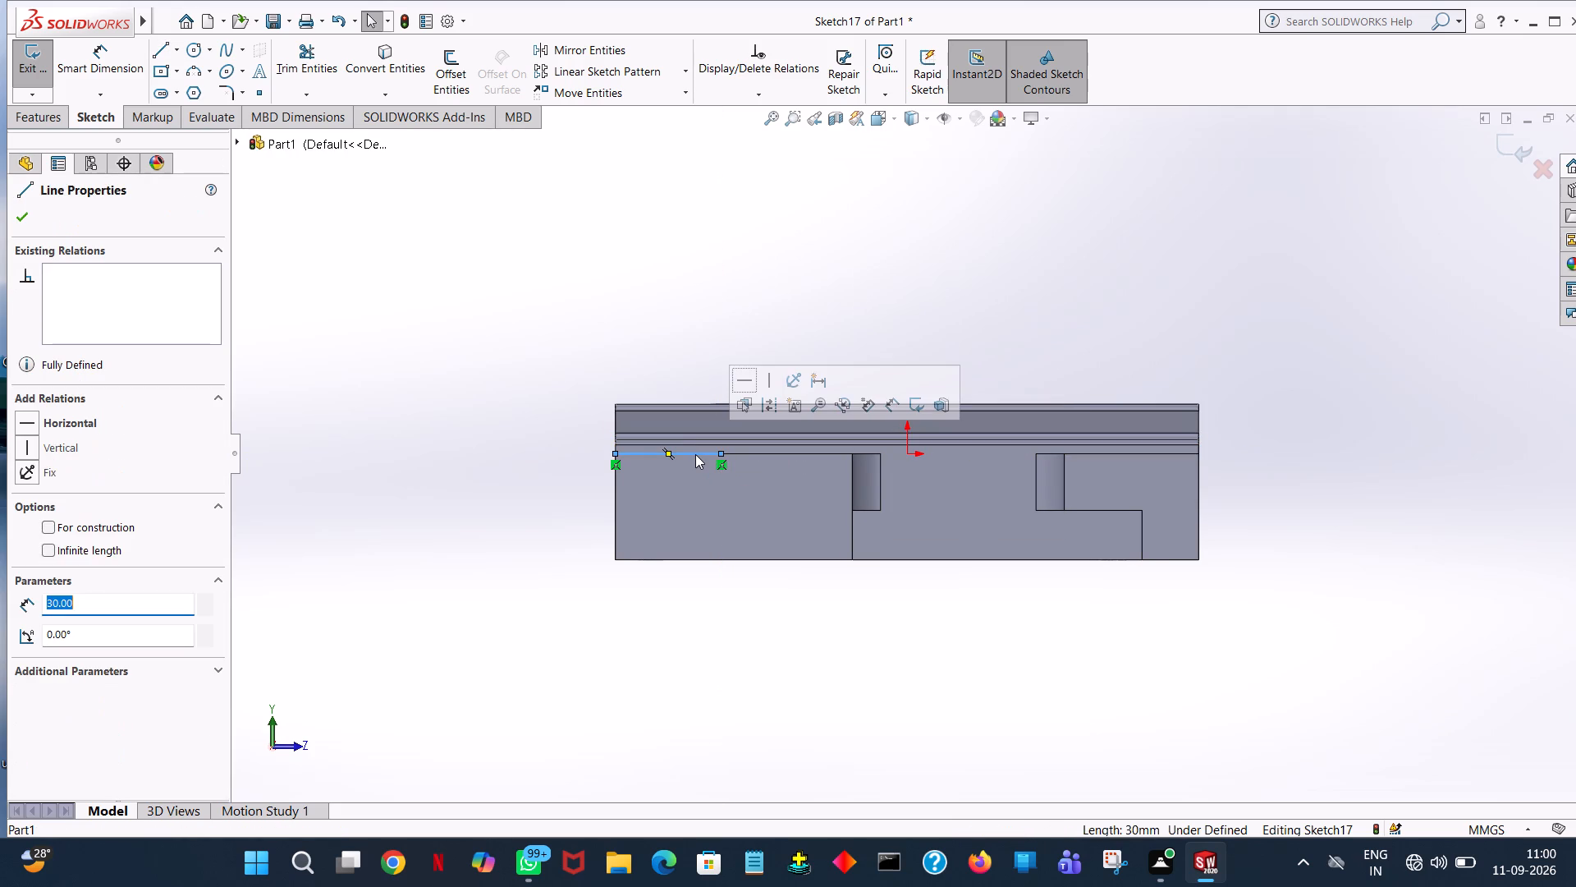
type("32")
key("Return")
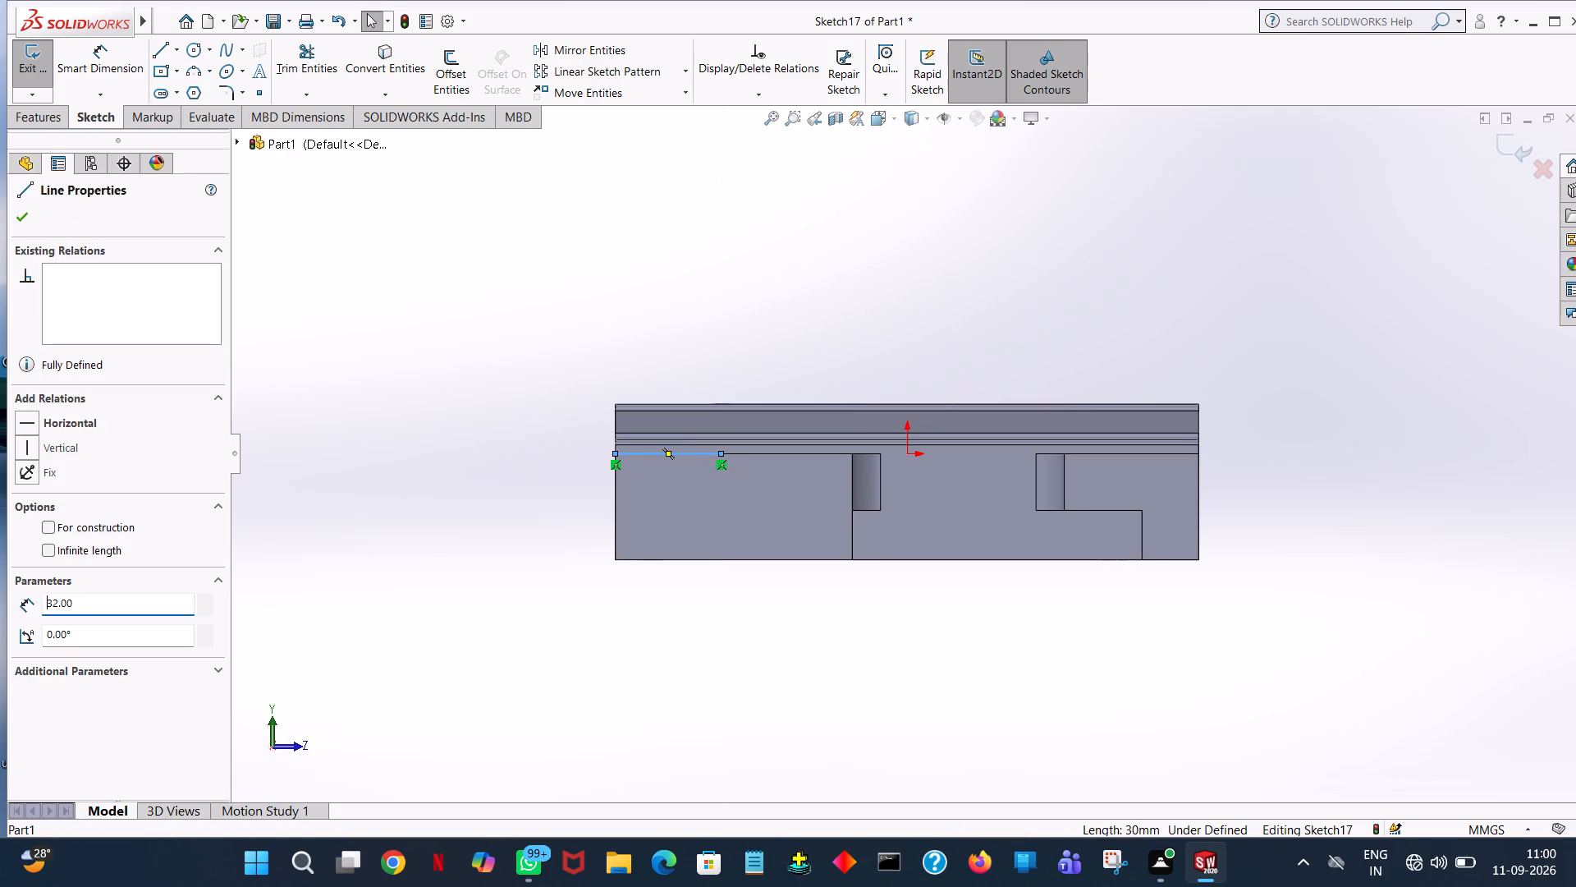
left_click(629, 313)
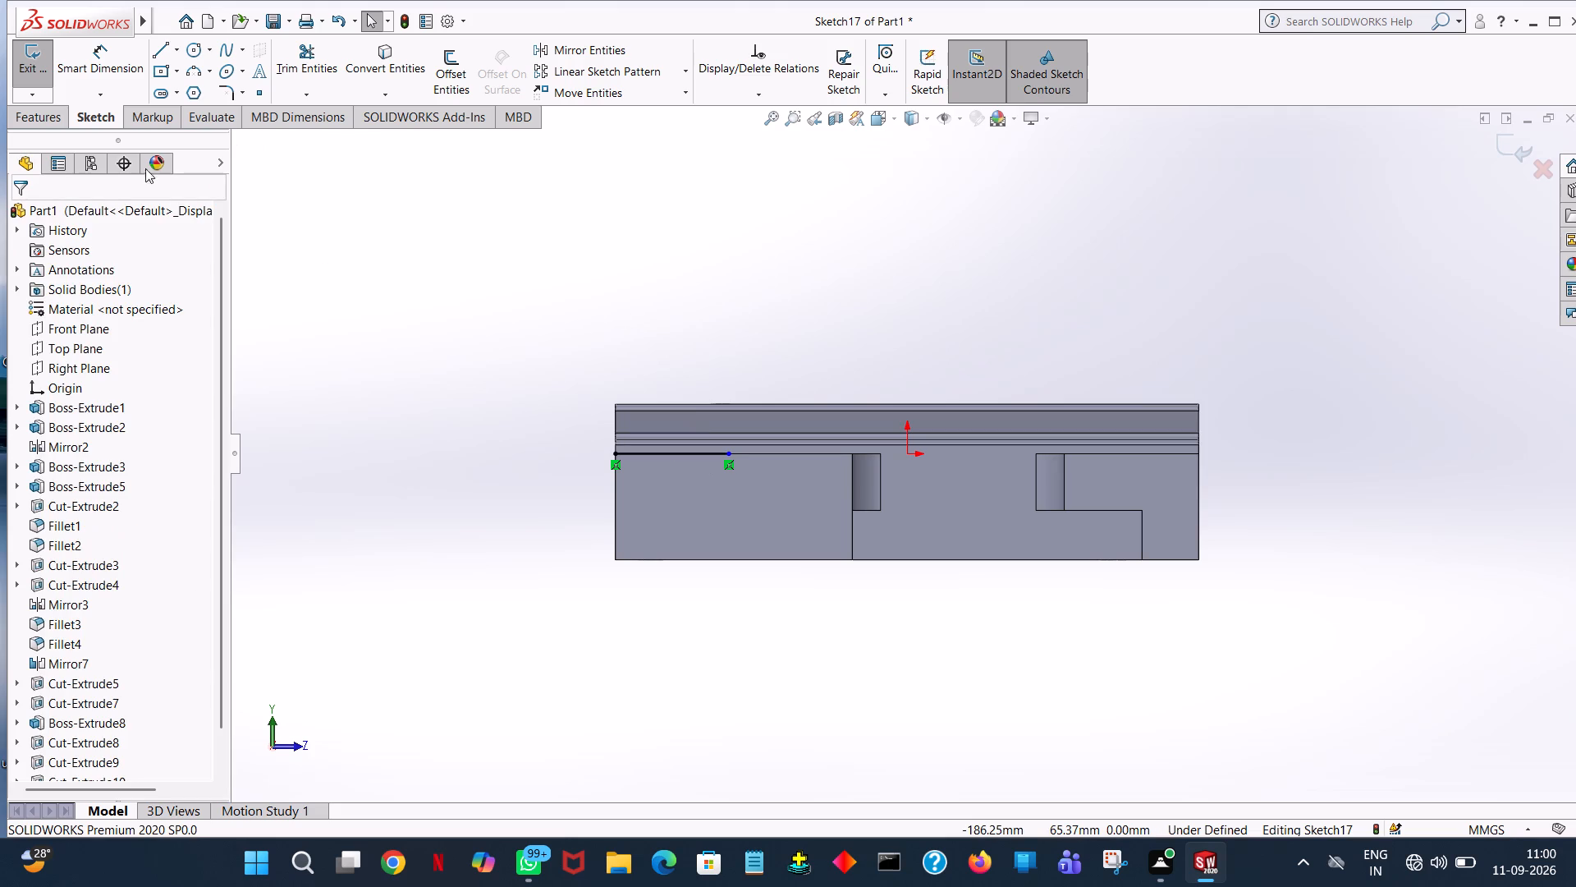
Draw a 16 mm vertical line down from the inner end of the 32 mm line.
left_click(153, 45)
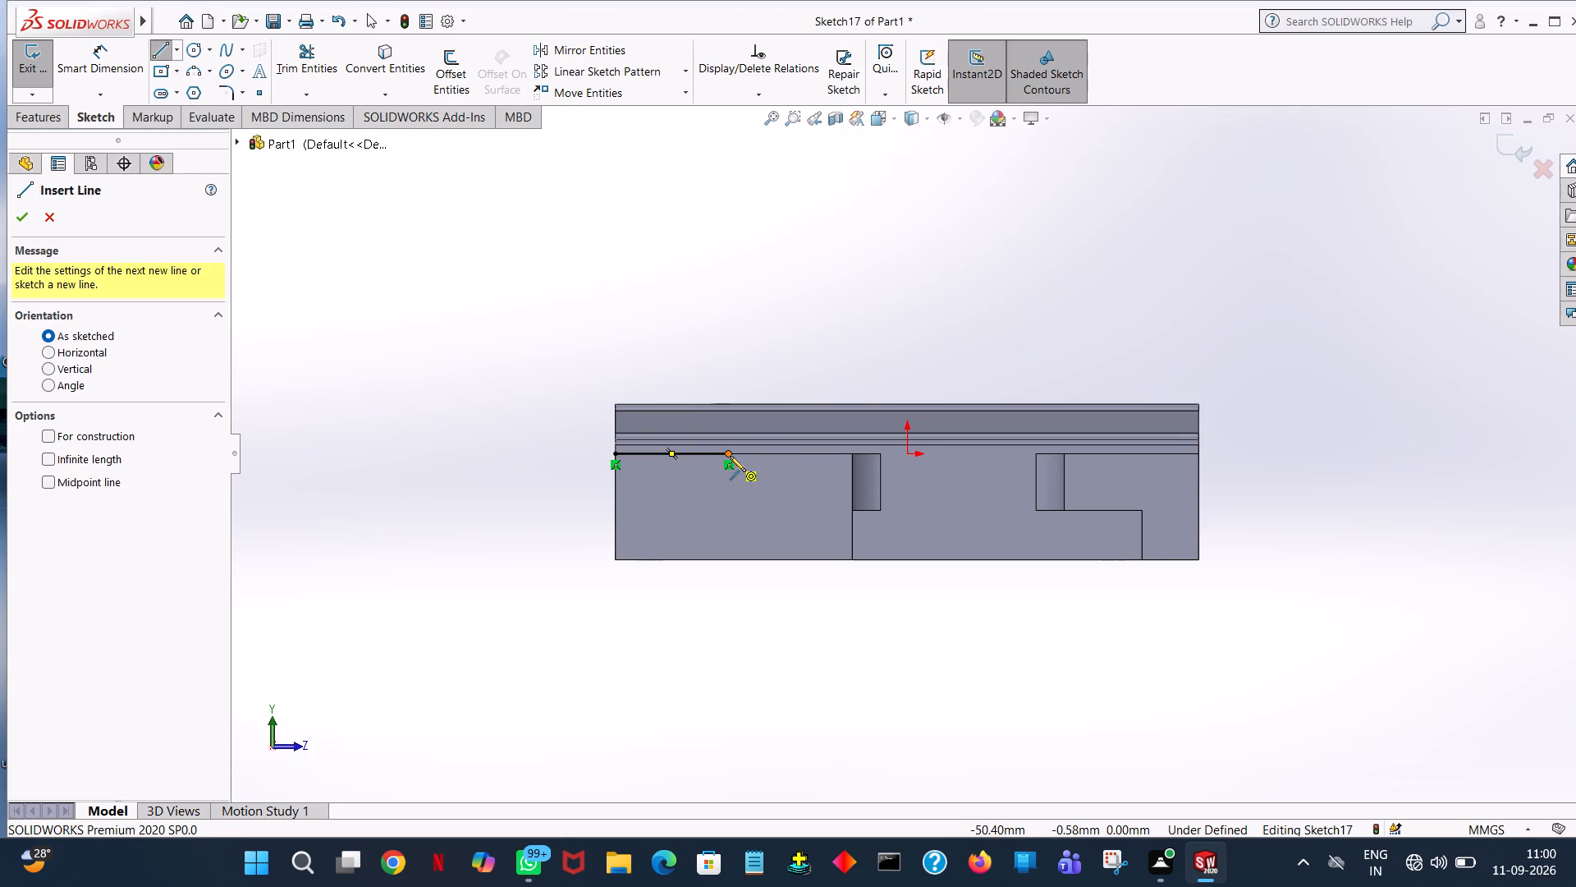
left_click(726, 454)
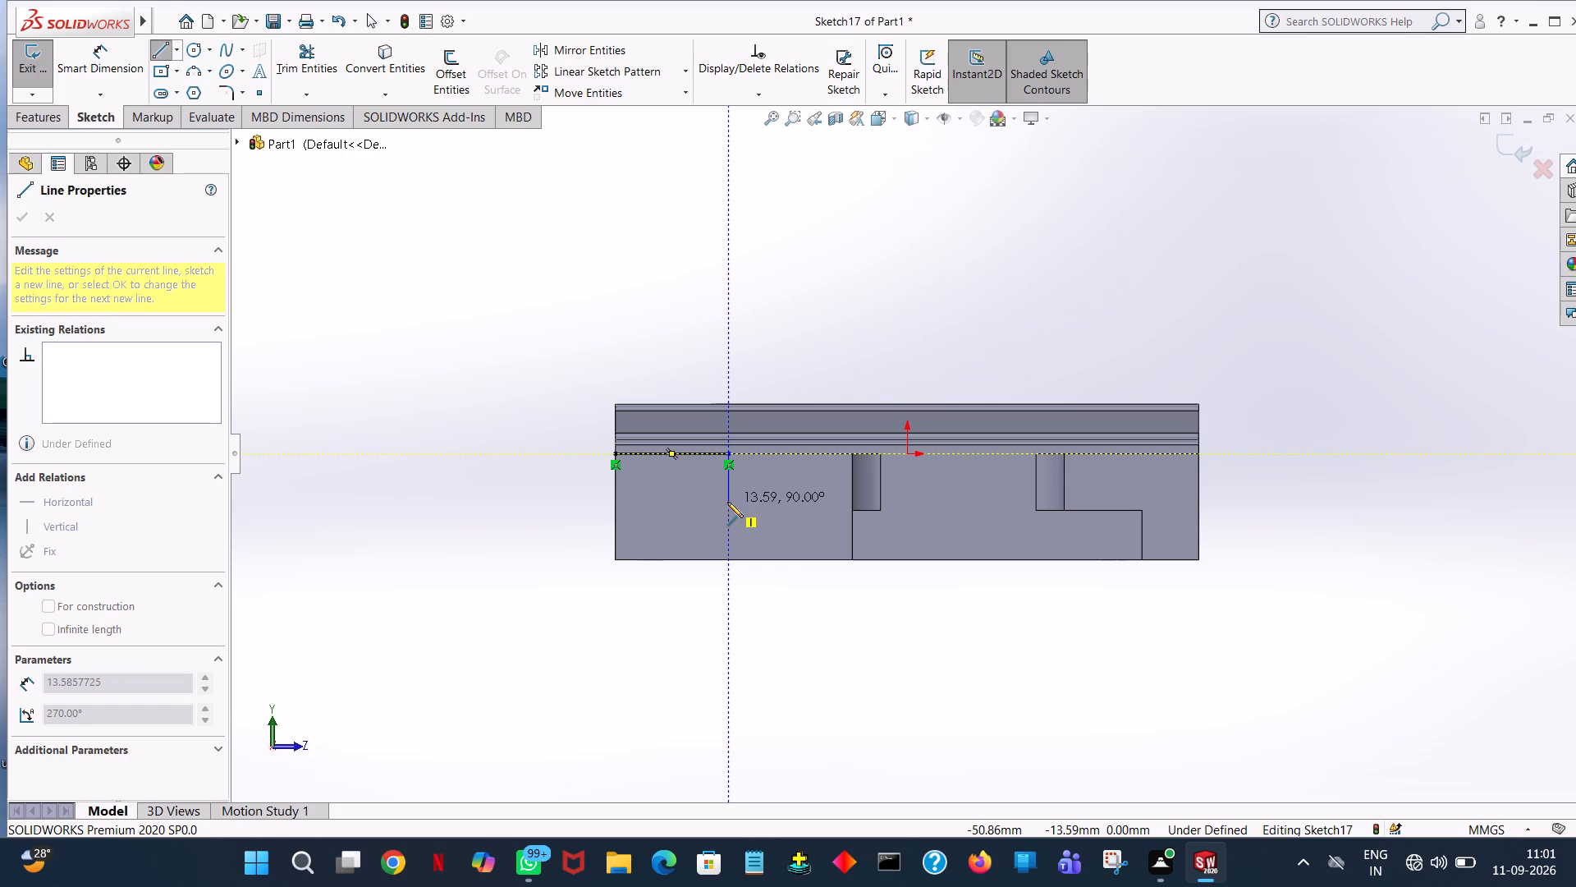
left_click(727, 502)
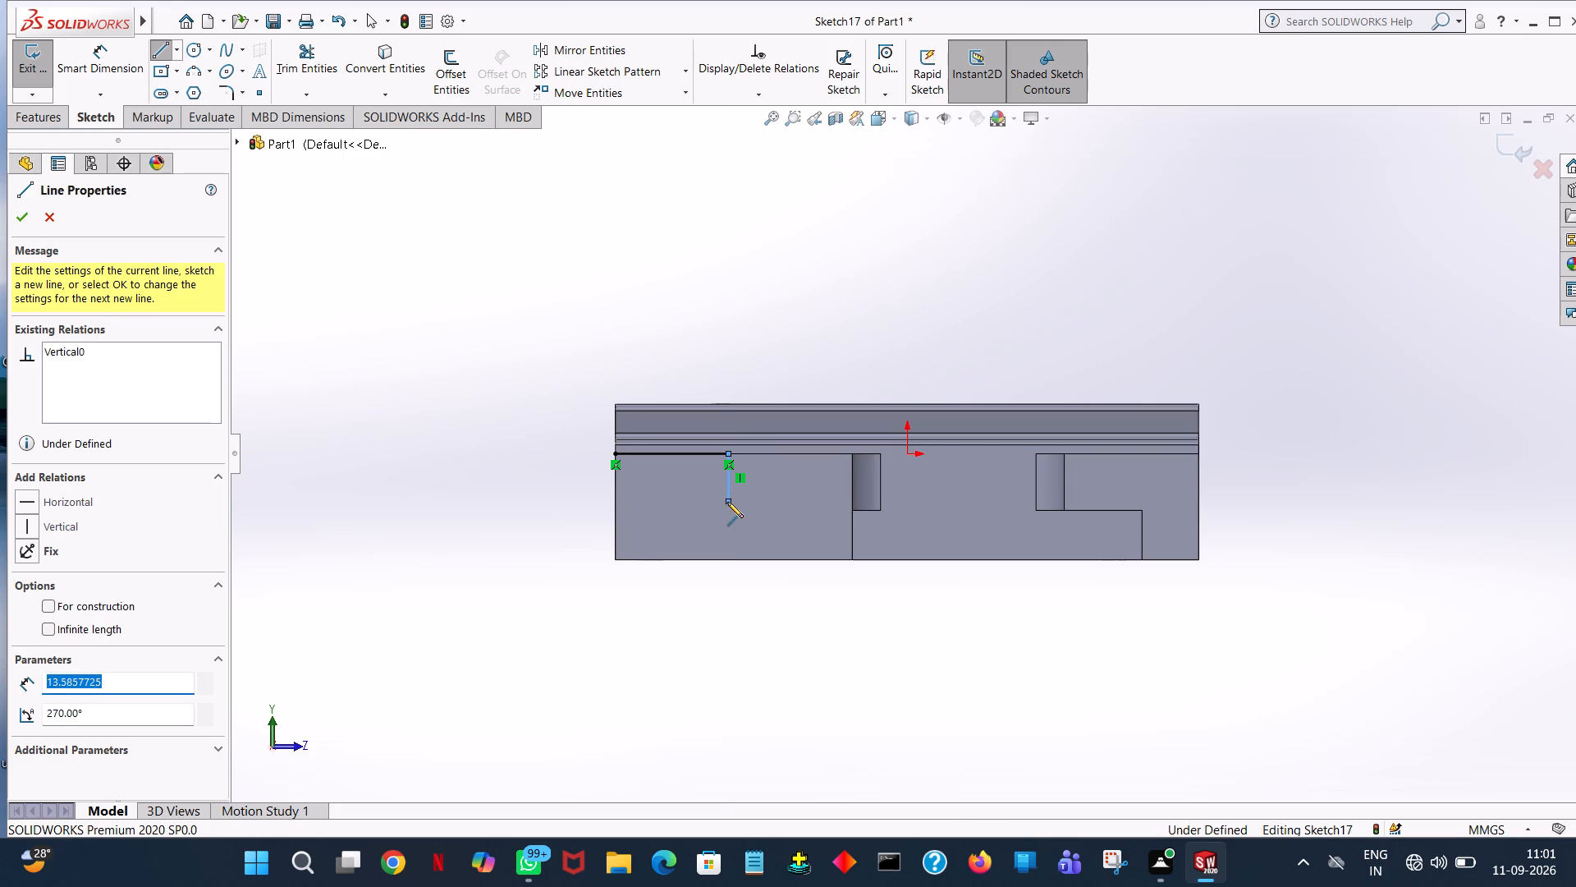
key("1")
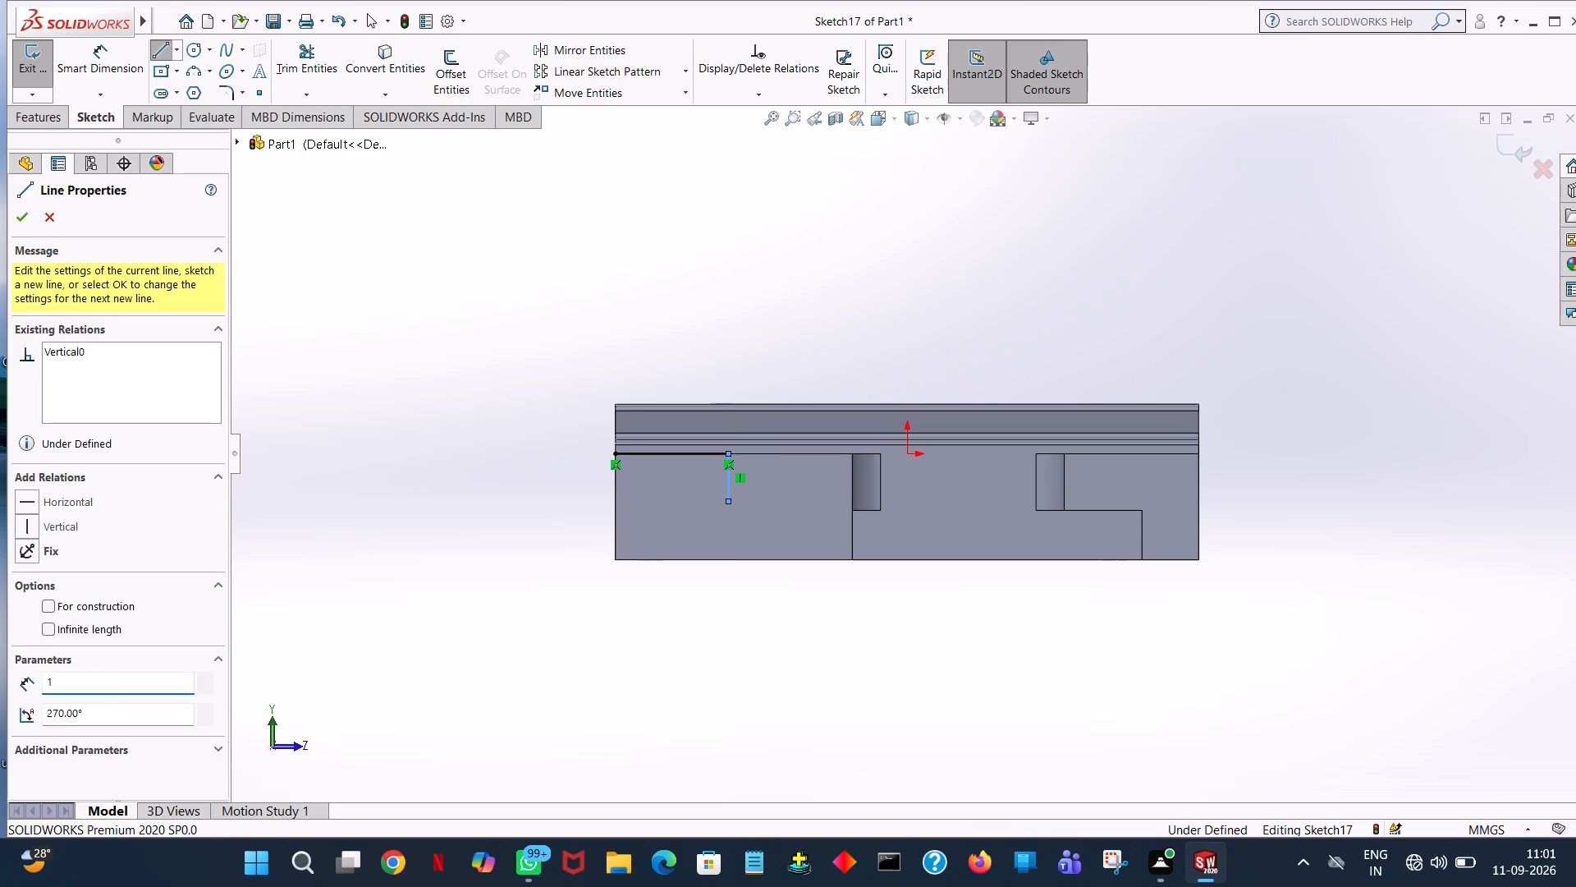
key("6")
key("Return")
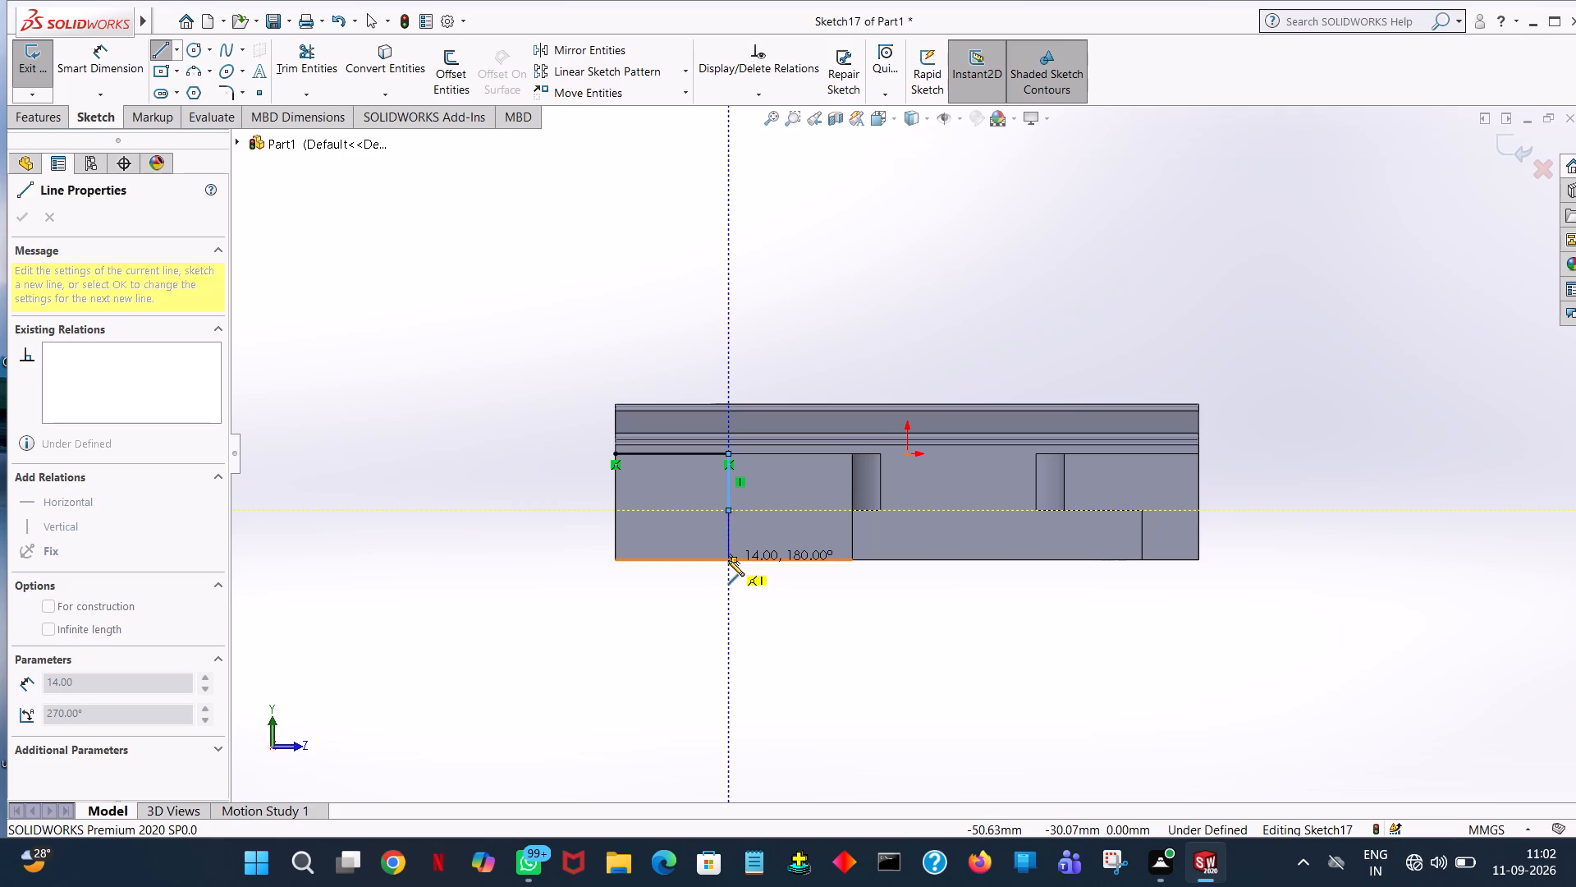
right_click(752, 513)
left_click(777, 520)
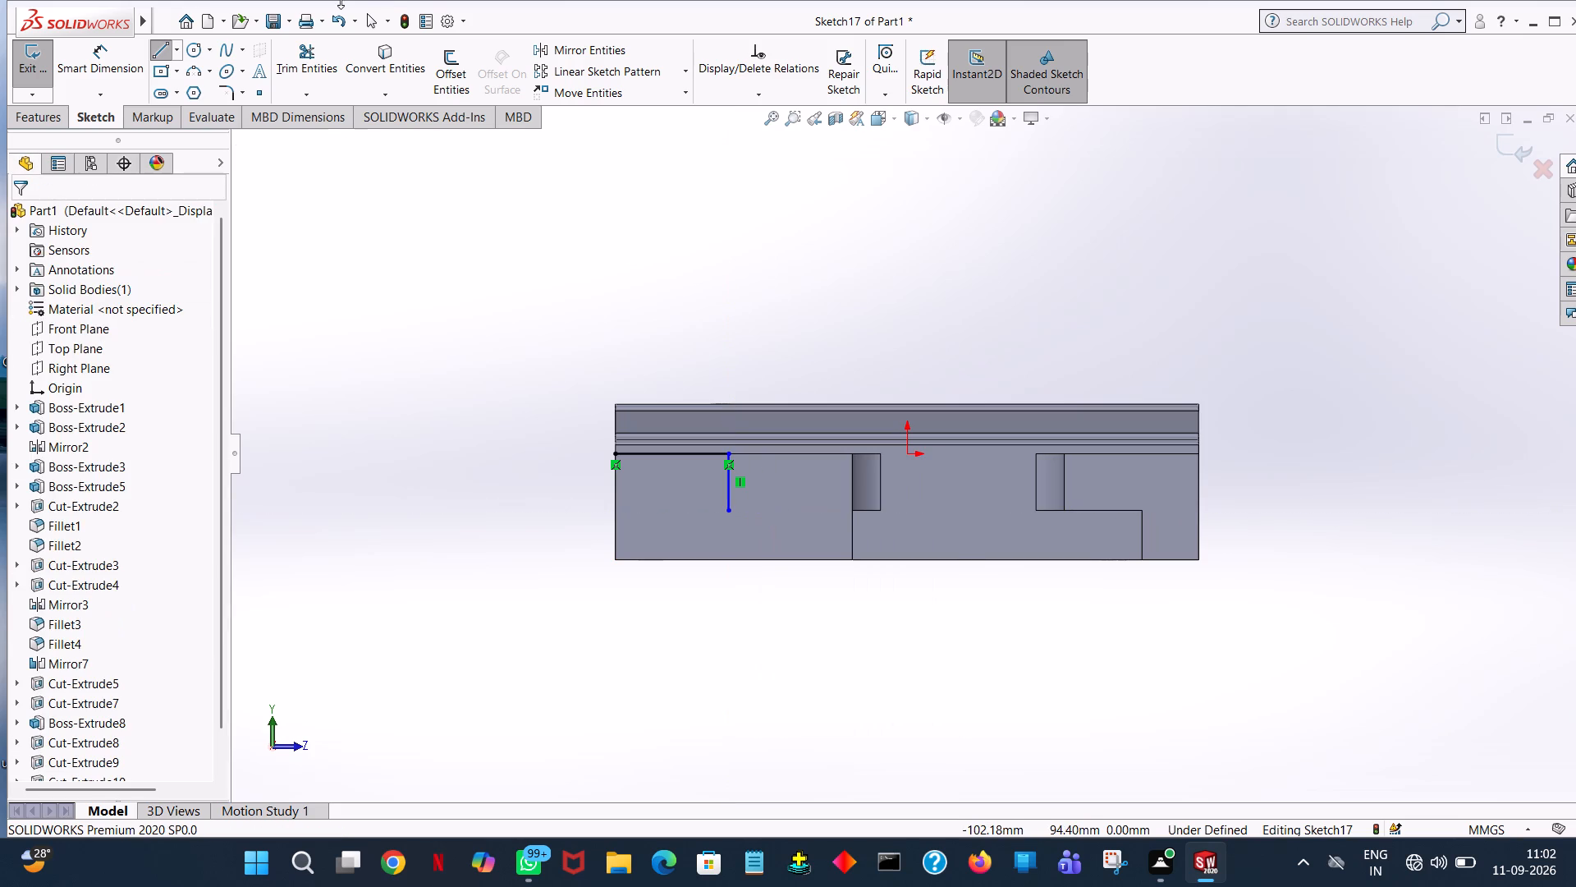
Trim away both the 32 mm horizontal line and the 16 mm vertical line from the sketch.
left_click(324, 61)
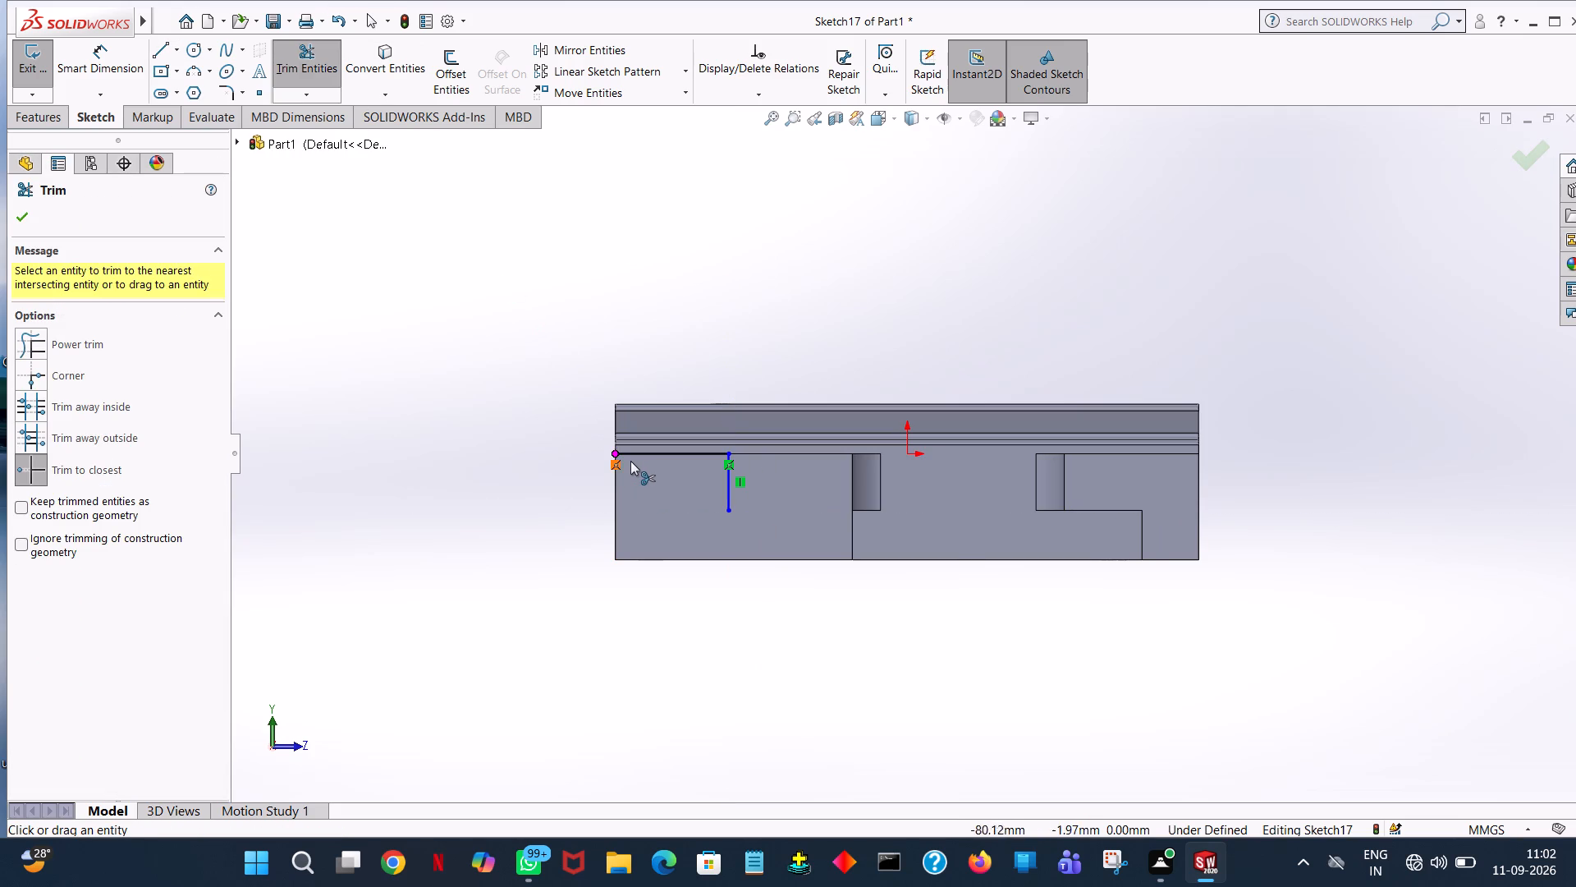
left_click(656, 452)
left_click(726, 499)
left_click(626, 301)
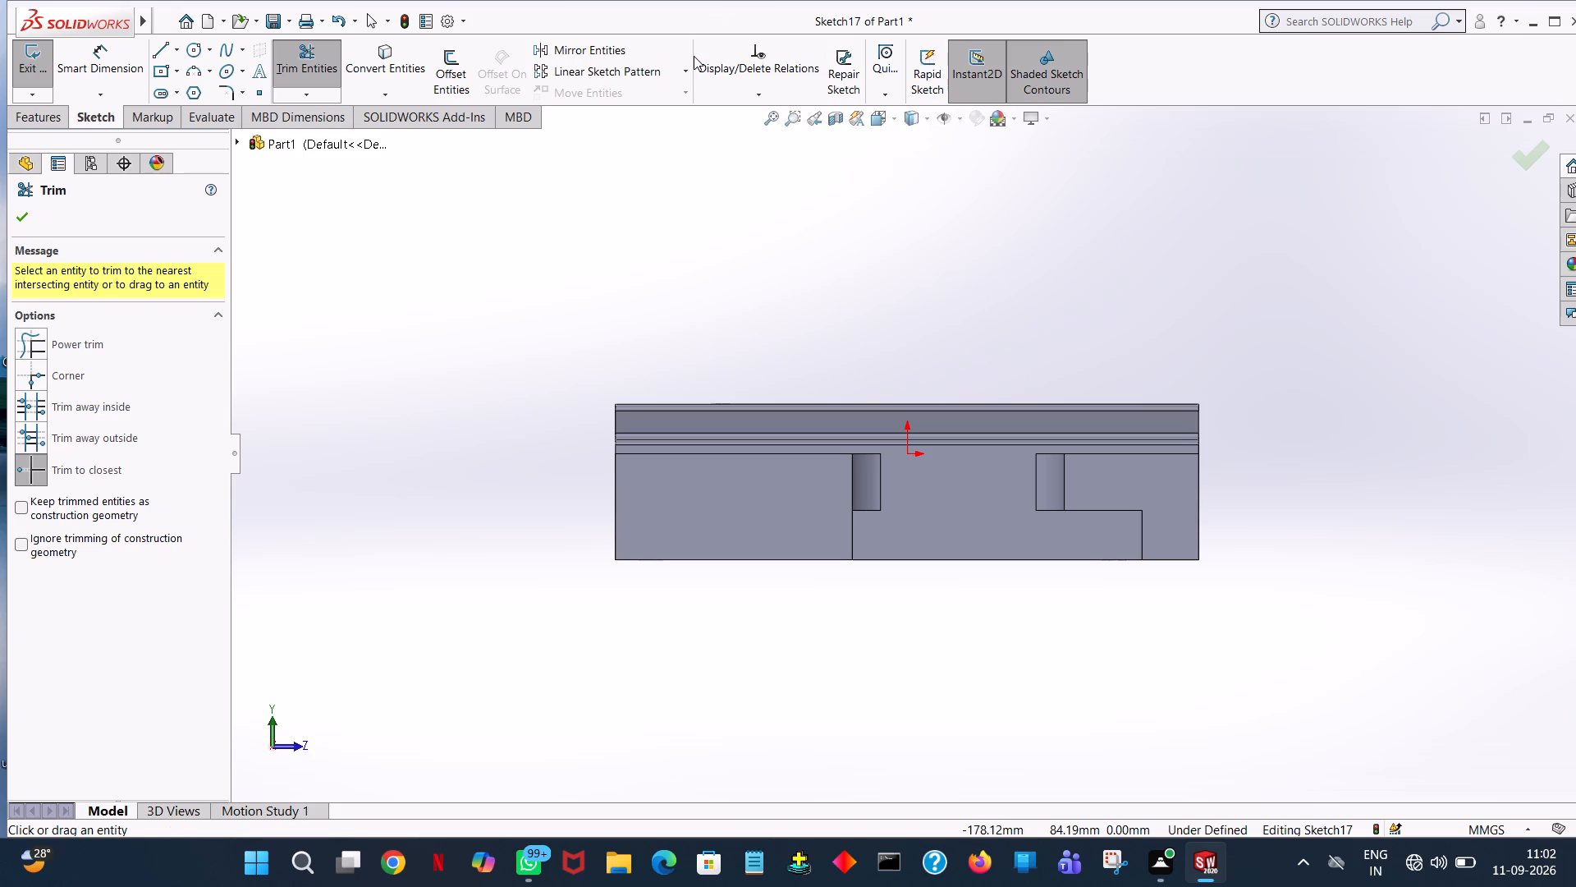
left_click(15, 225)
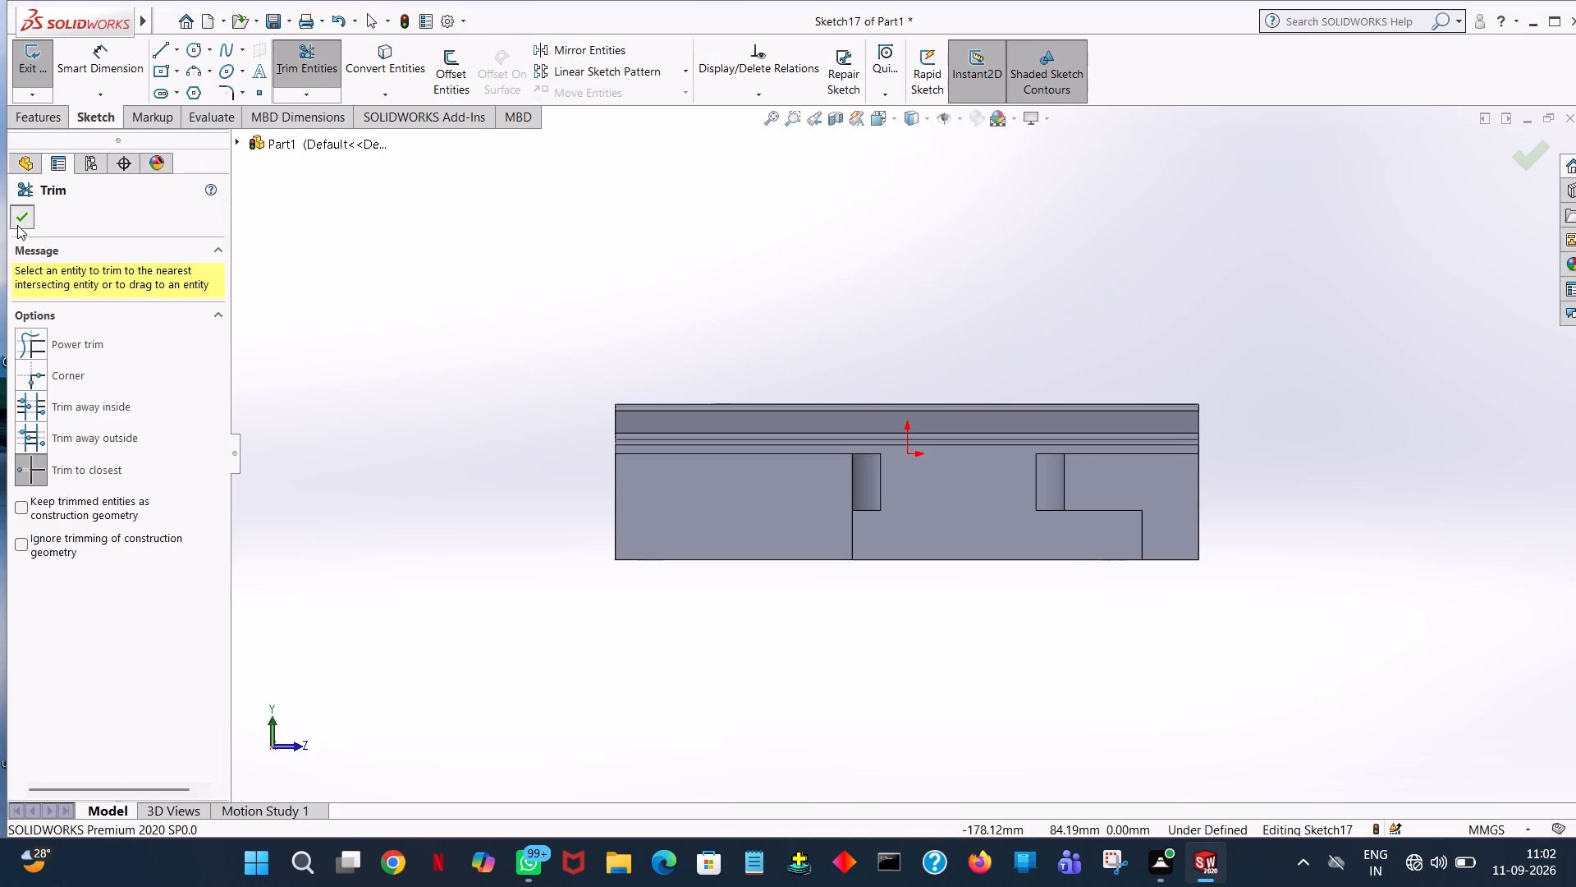
Draw a 32 mm line along the bottom edge of the block's side face, starting from its inner corner.
left_click(163, 57)
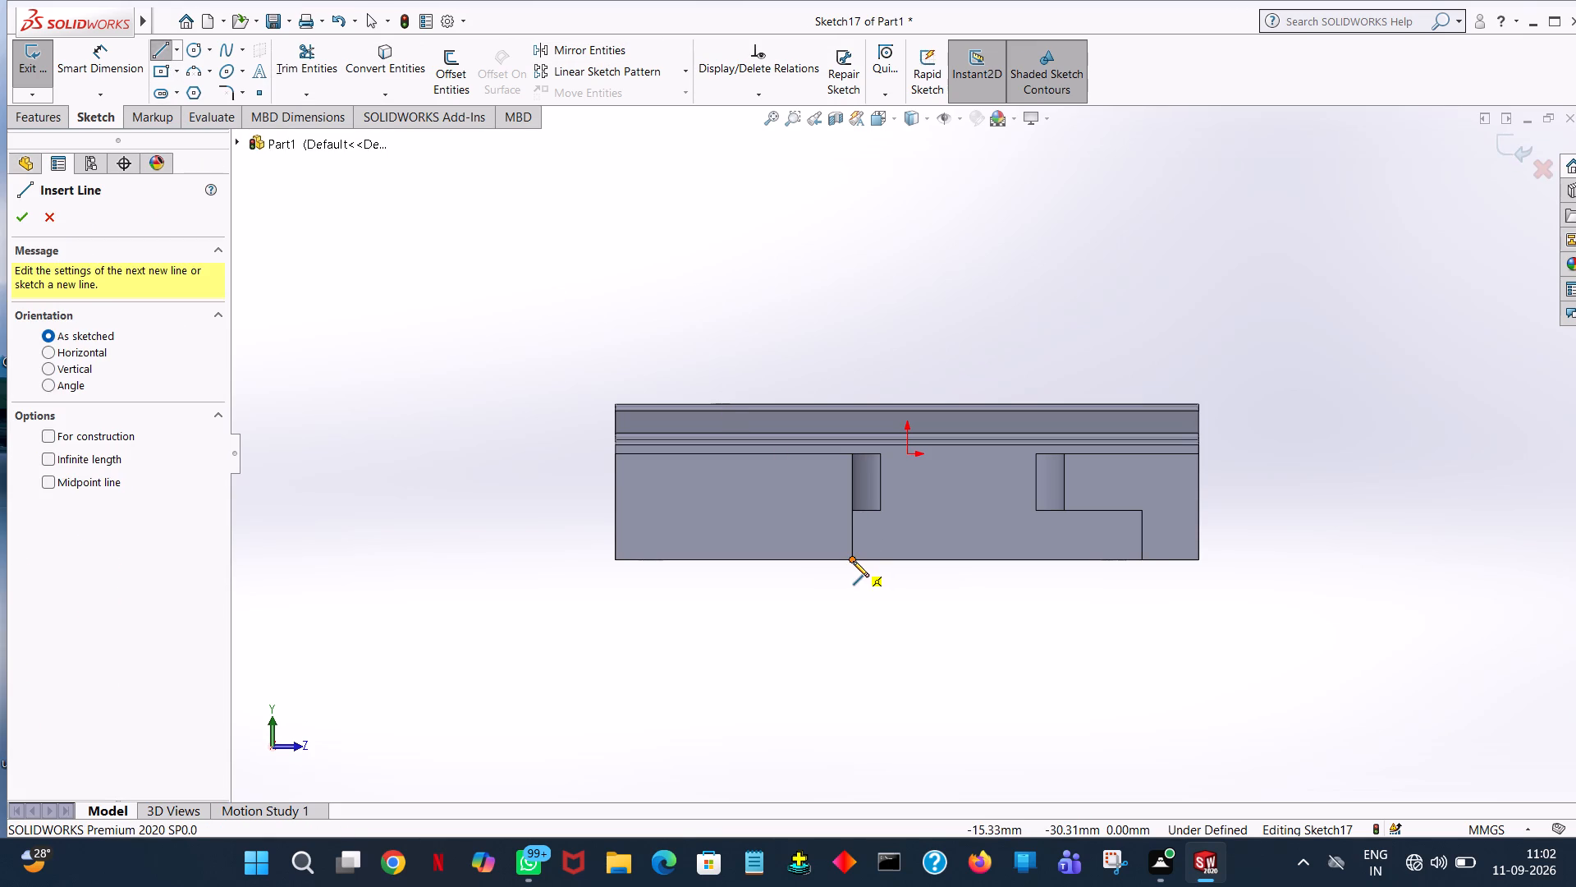
left_click(853, 561)
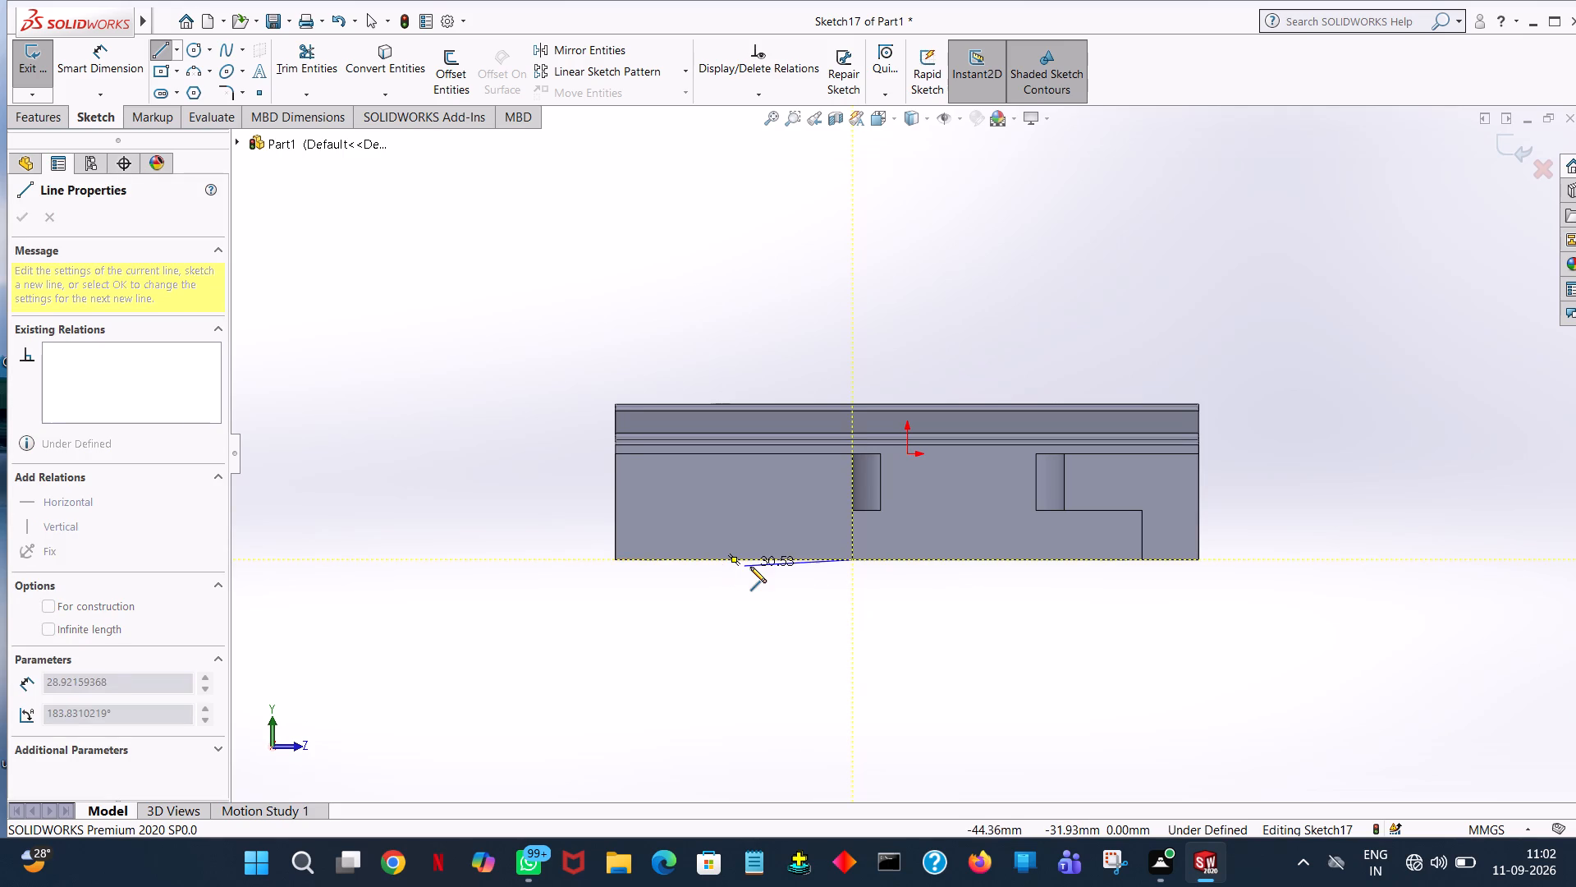
left_click(740, 560)
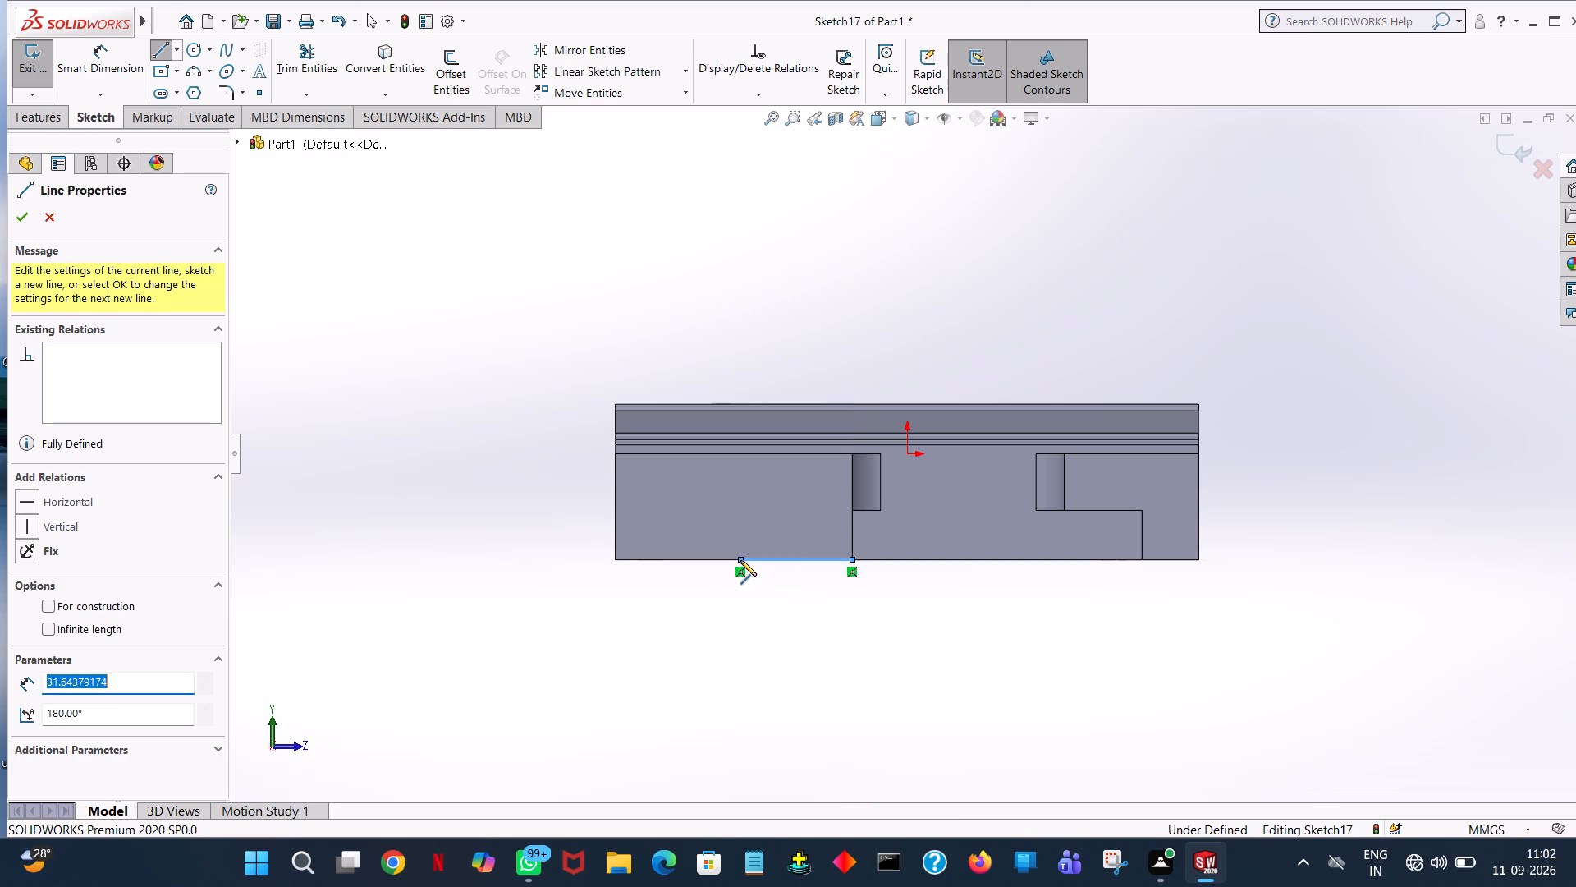
type("32")
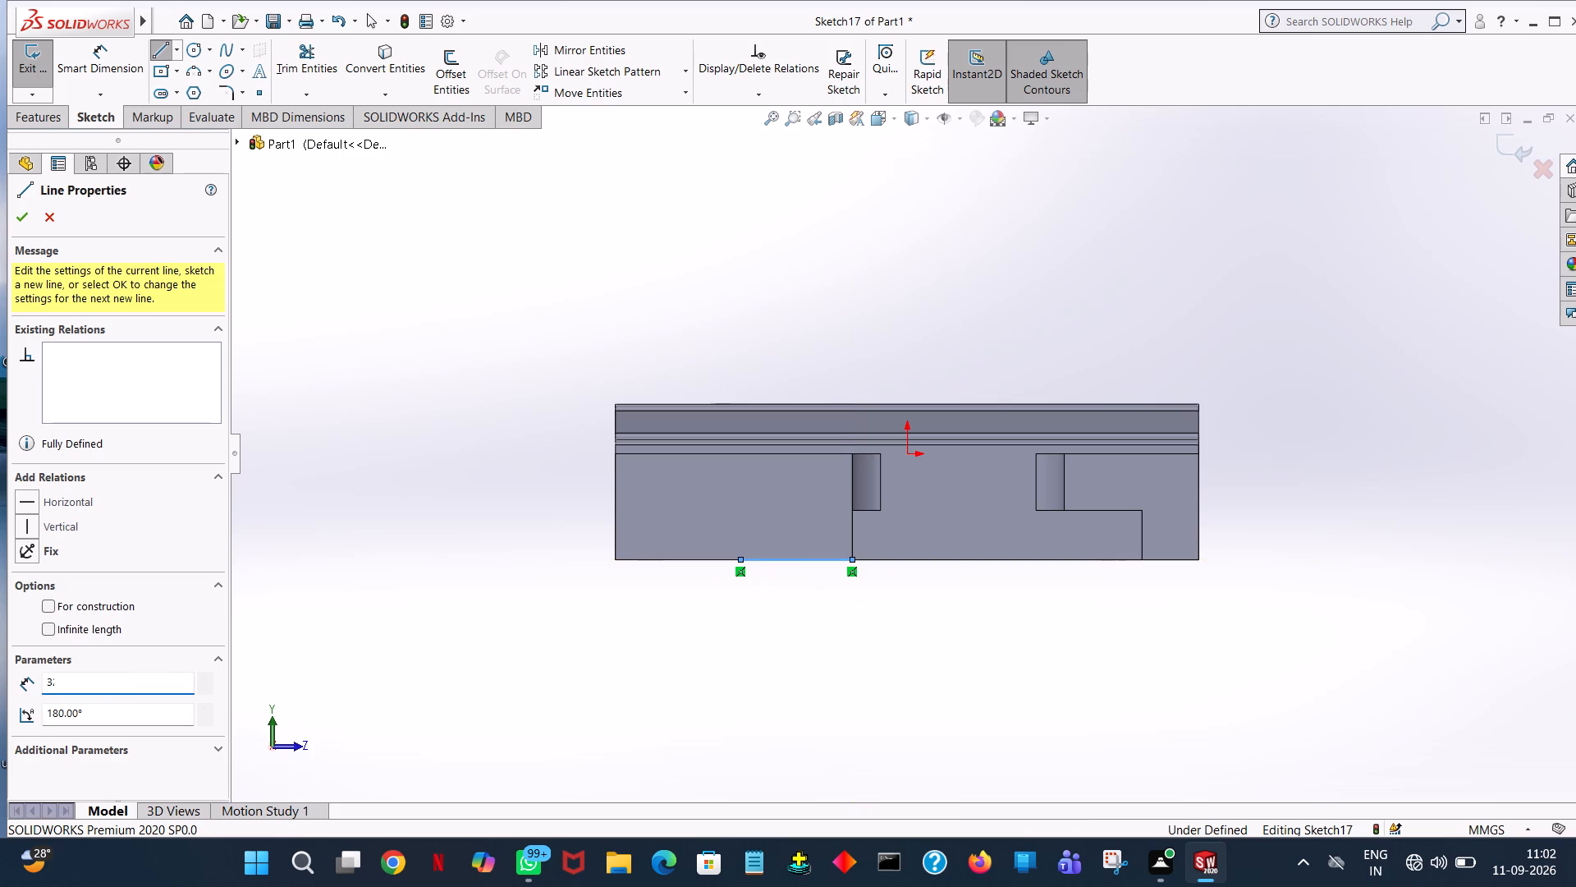
key("Return")
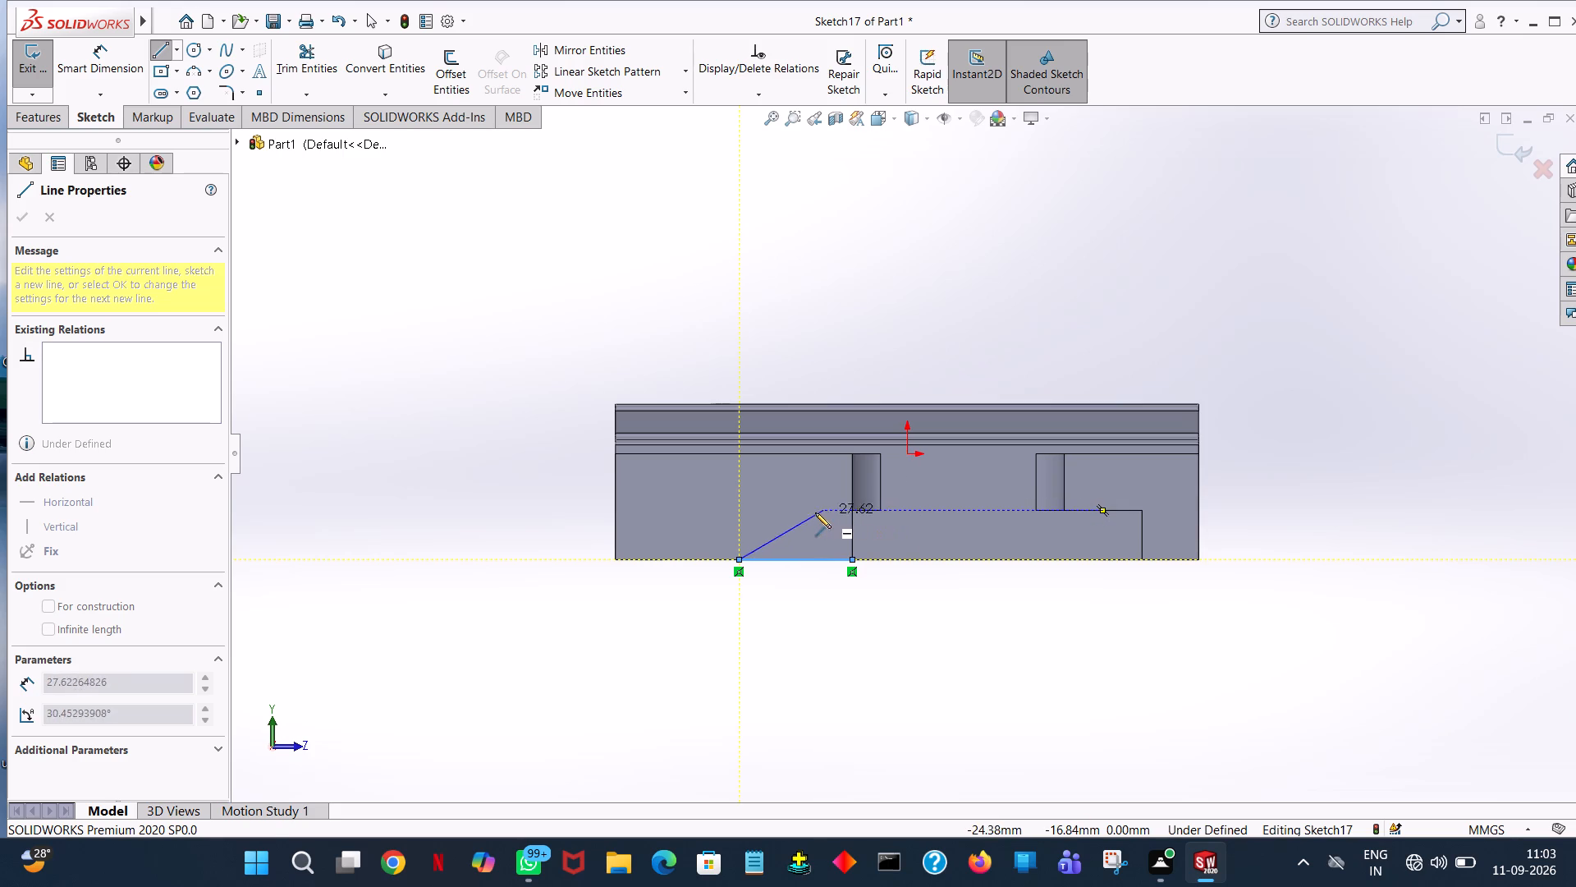
Continue the chain with a rectangular step: 14 mm up, 16 mm outward, and 14 mm back down to the bottom edge.
left_click(737, 510)
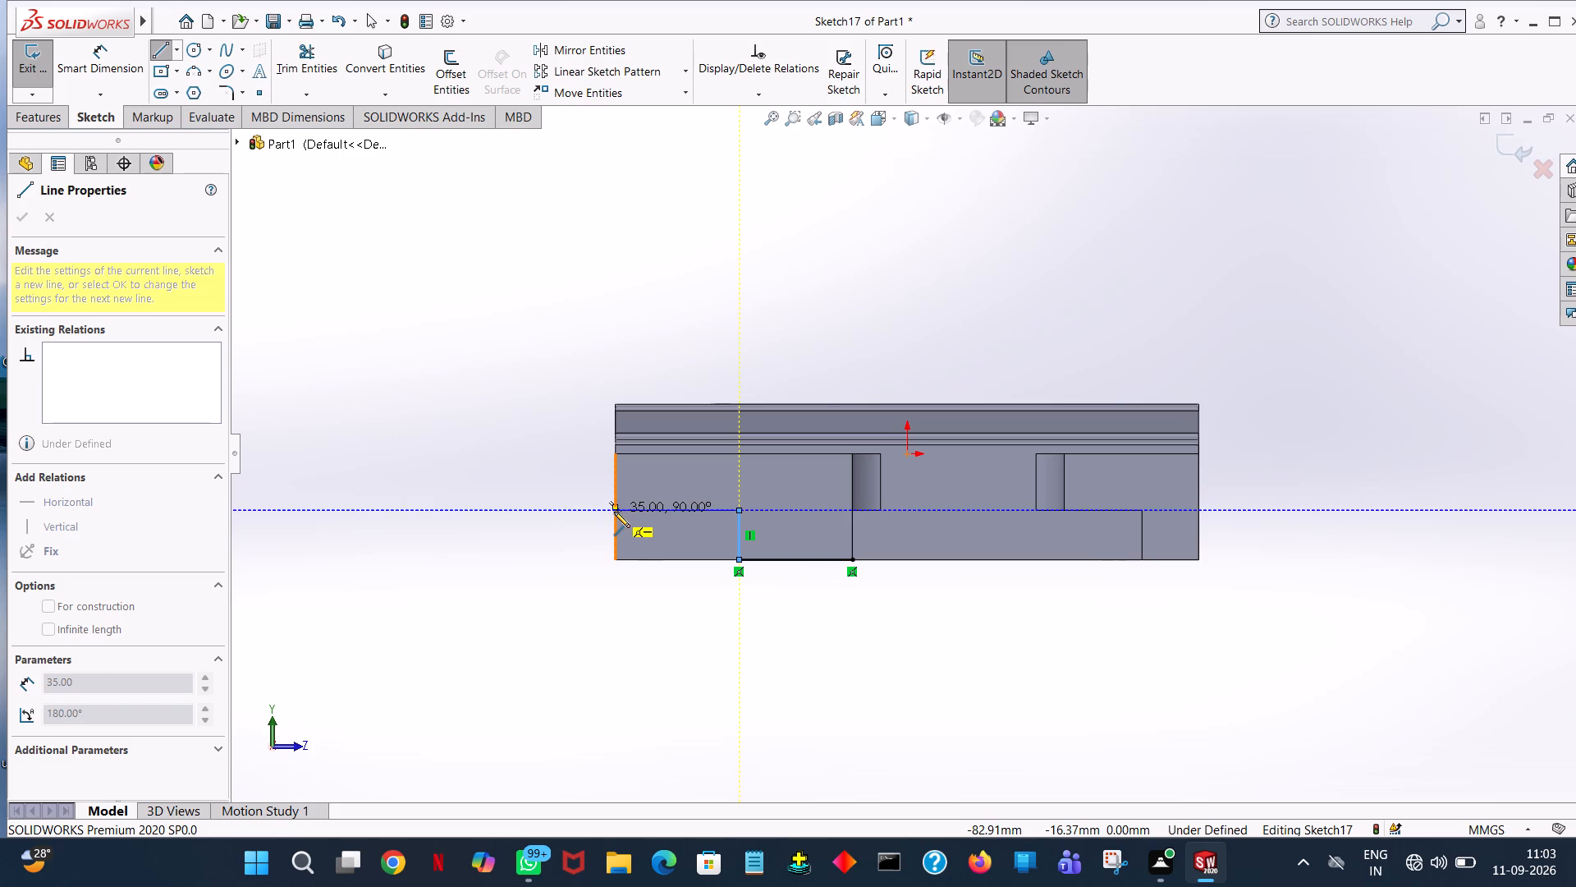
left_click(676, 509)
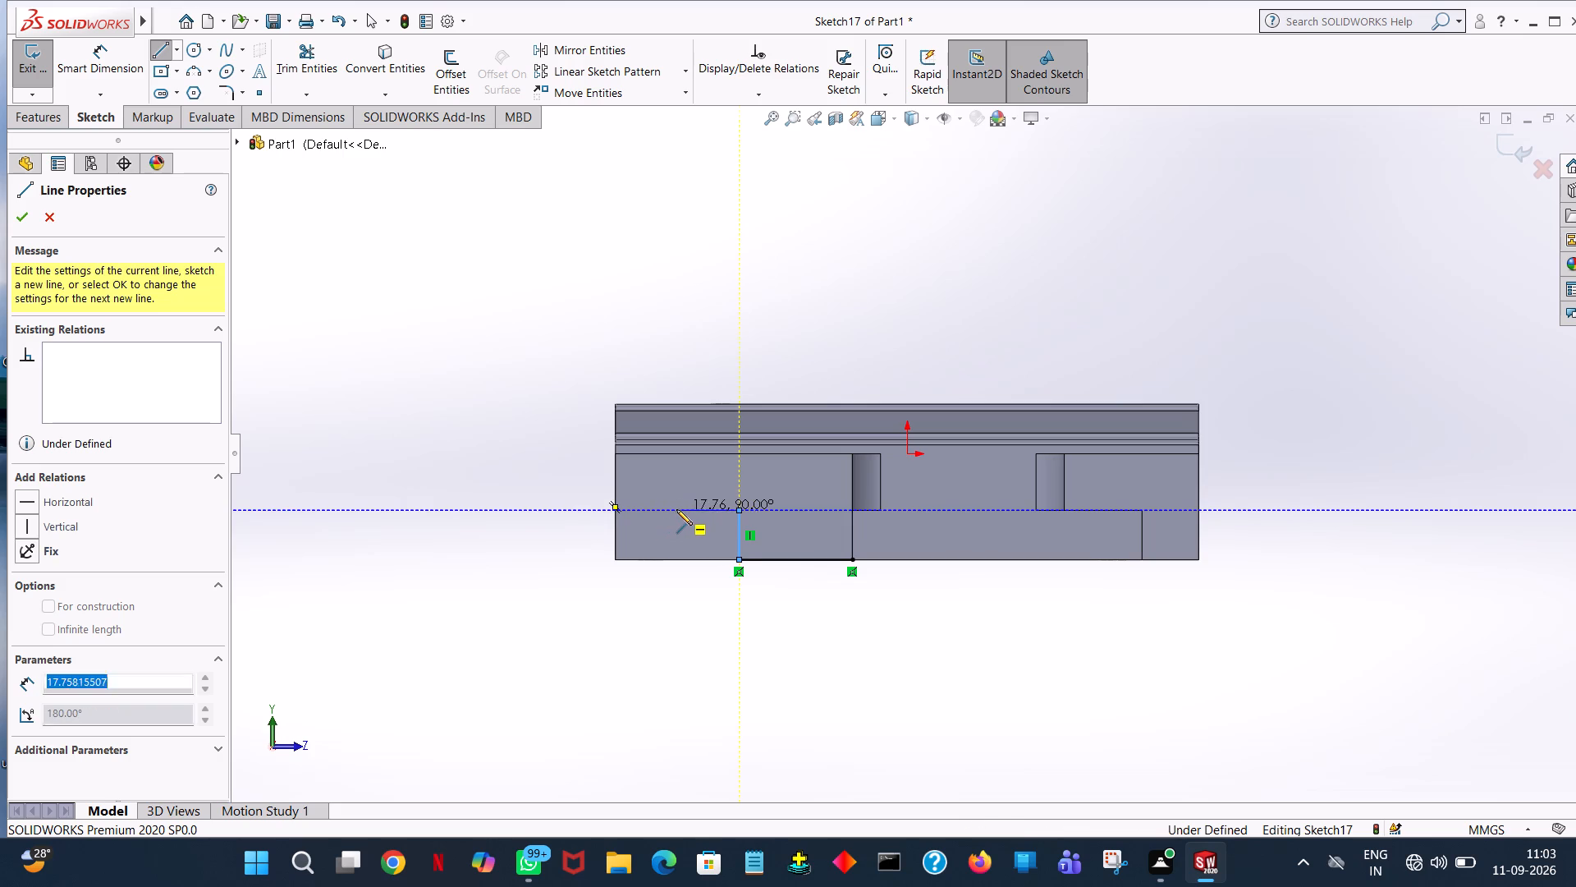
type("16")
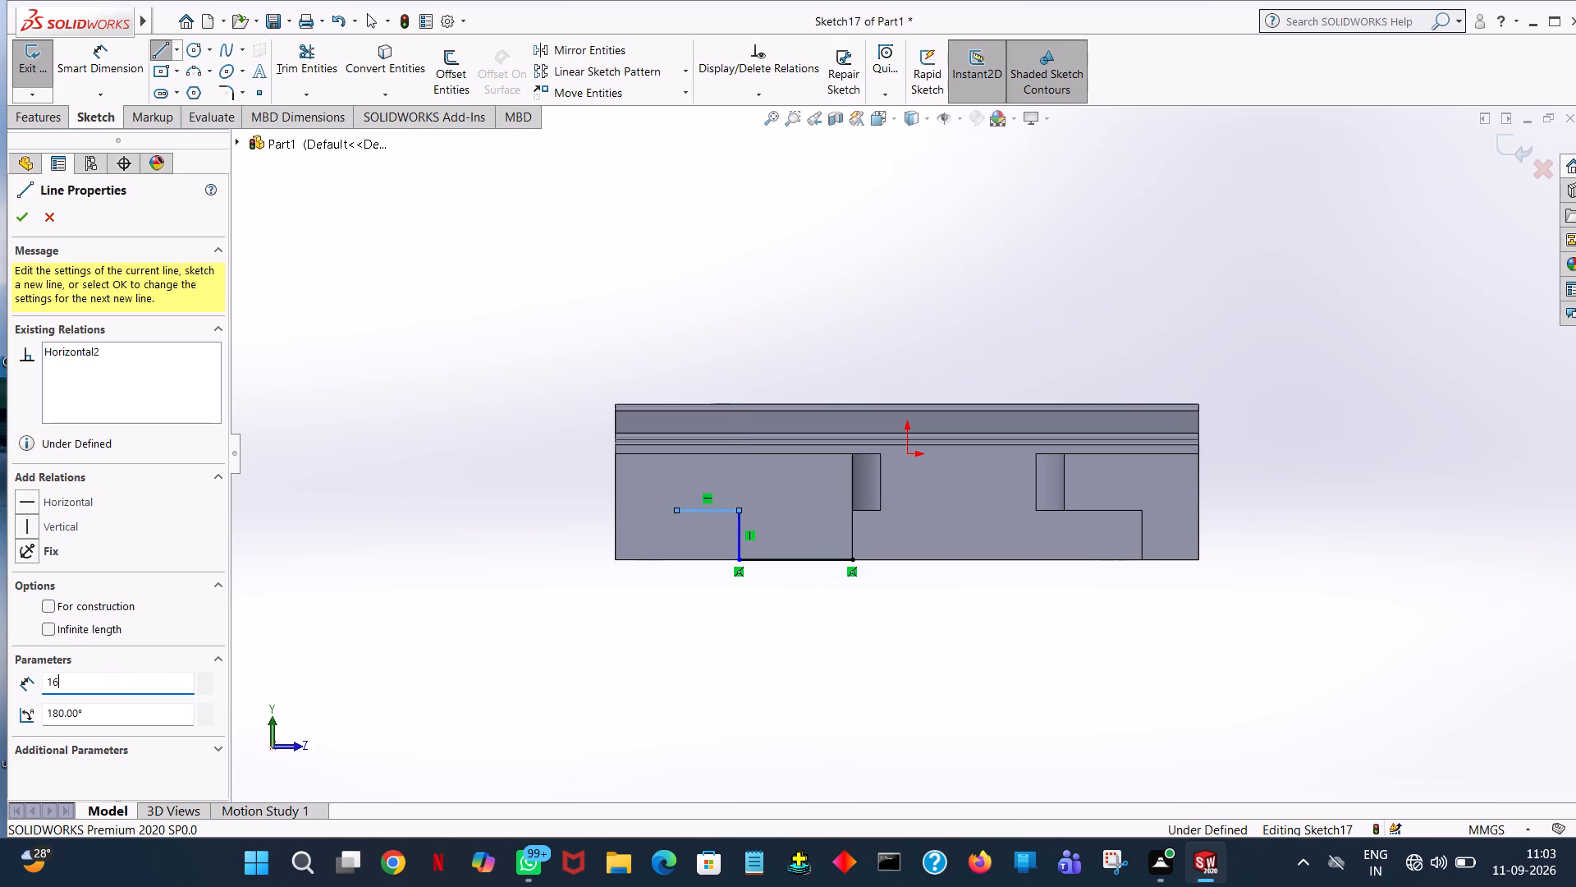
key("Return")
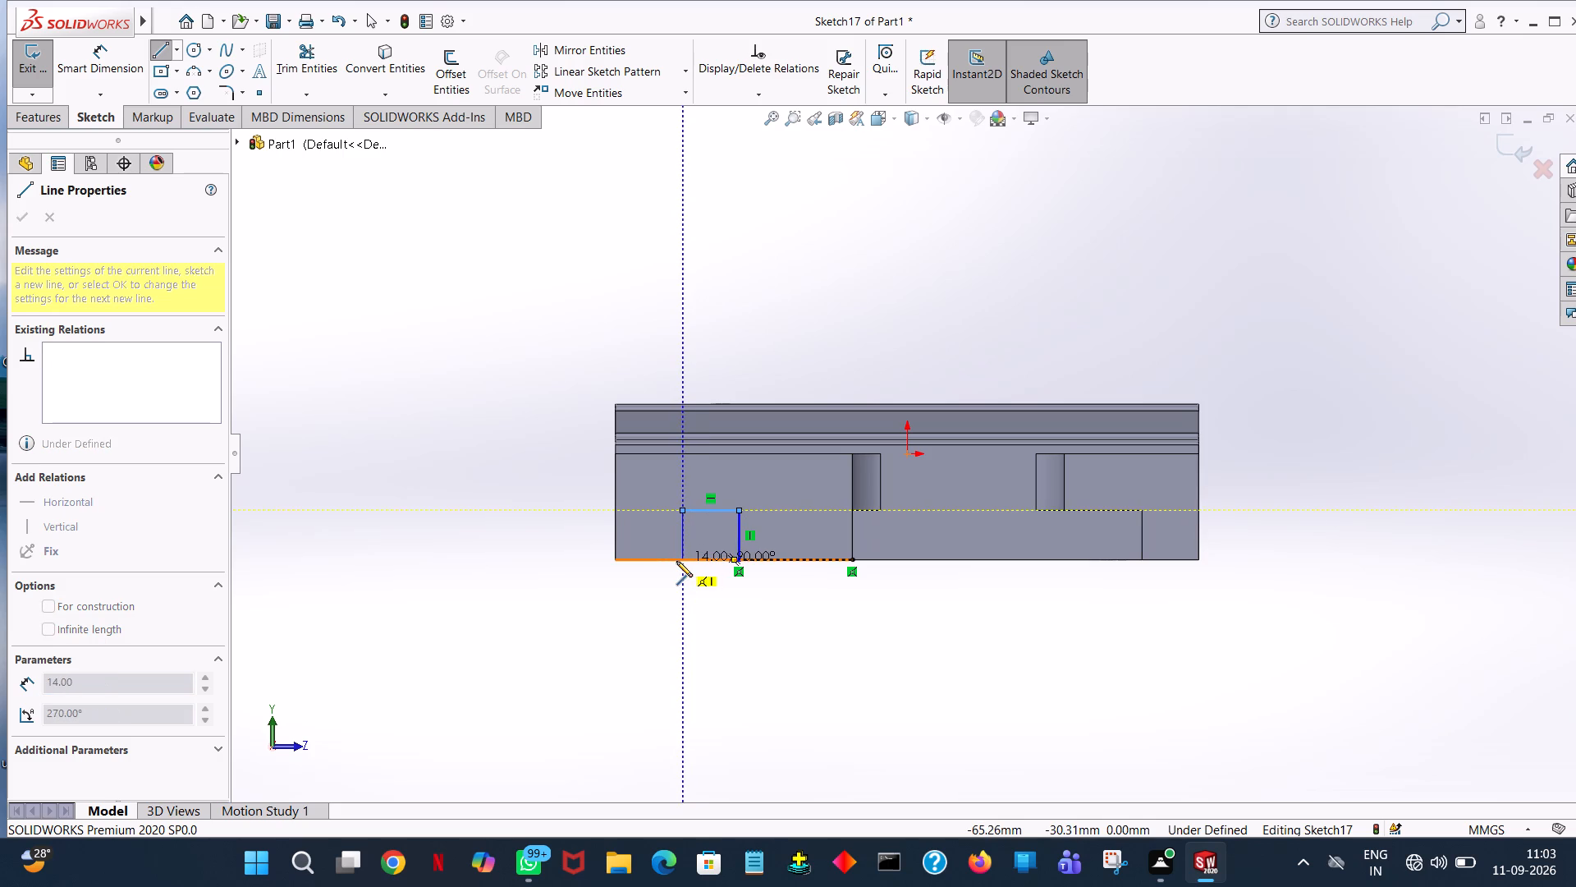
left_click(682, 561)
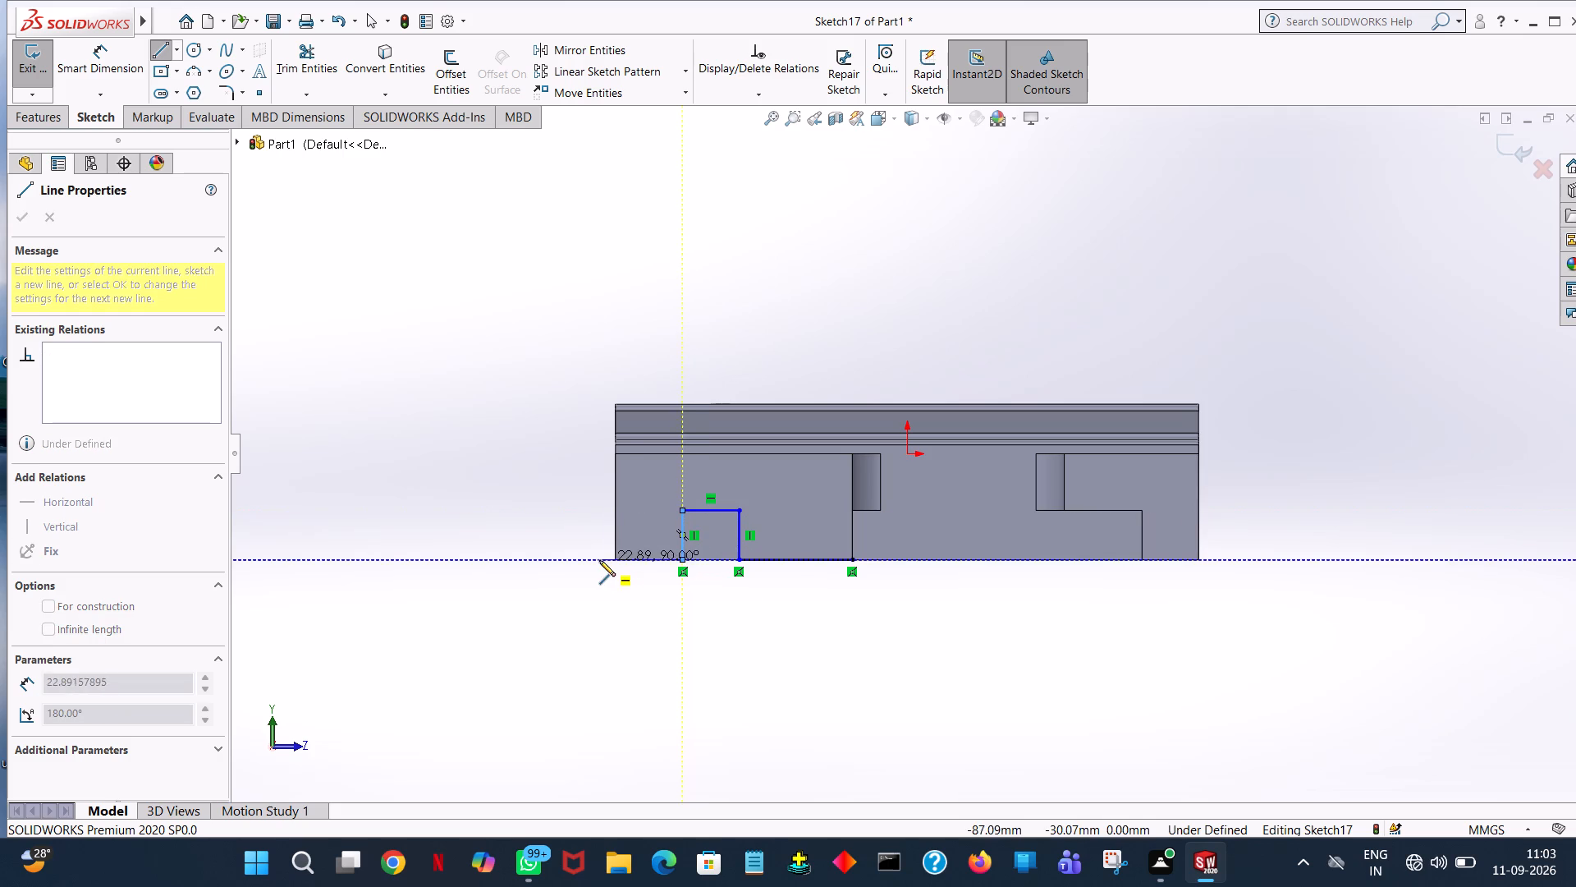
Close the profile along the face's bottom edge, outer edge, 67 mm top edge and inner edge, back to the start point.
left_click(613, 560)
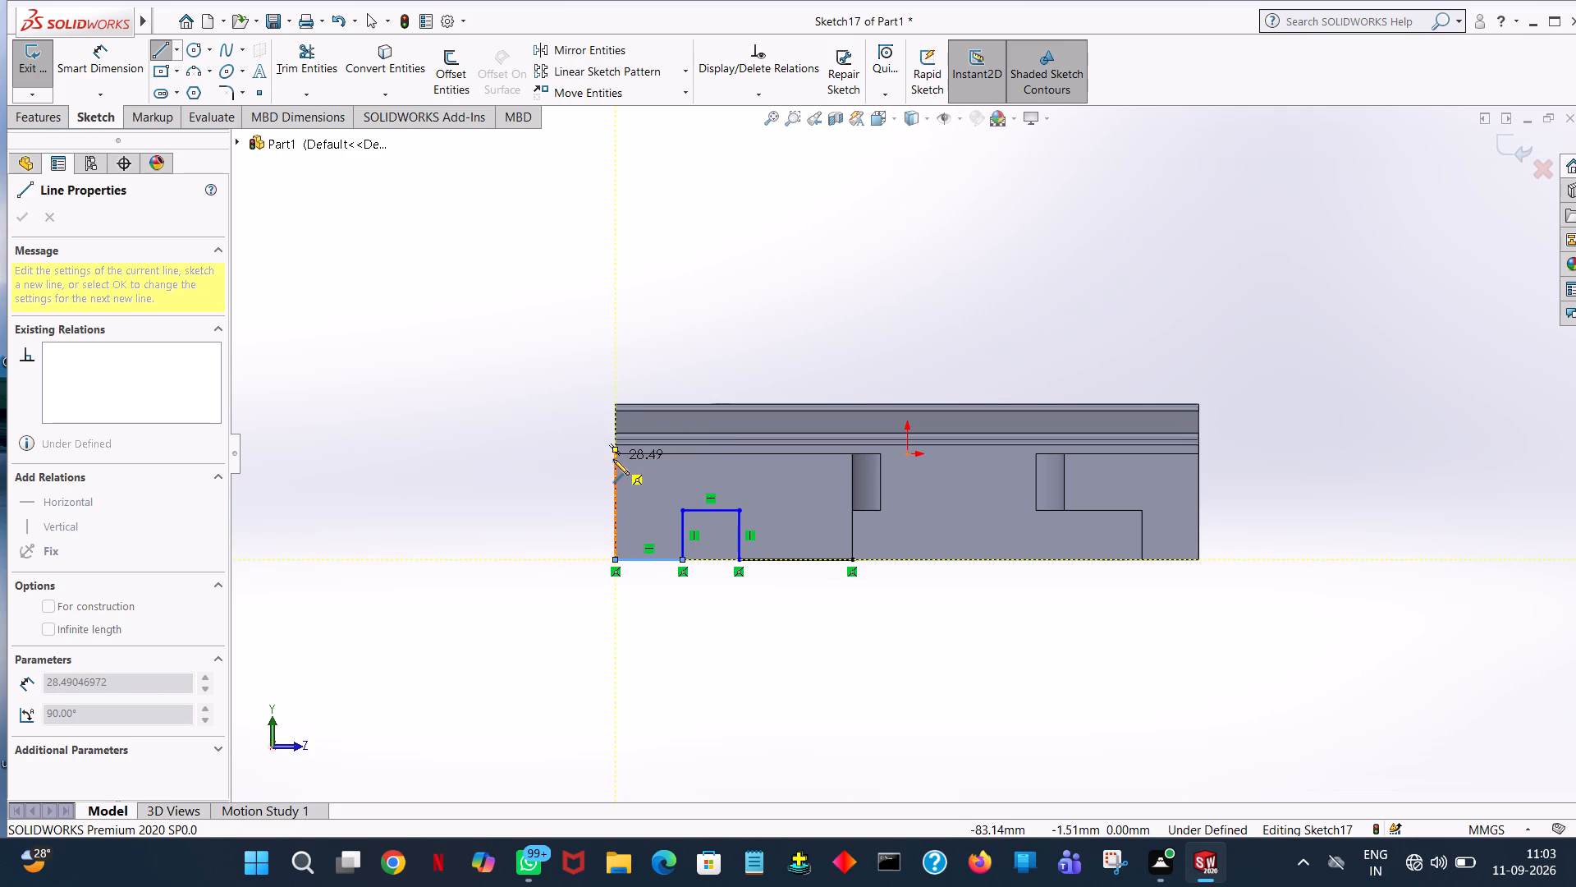
left_click(614, 457)
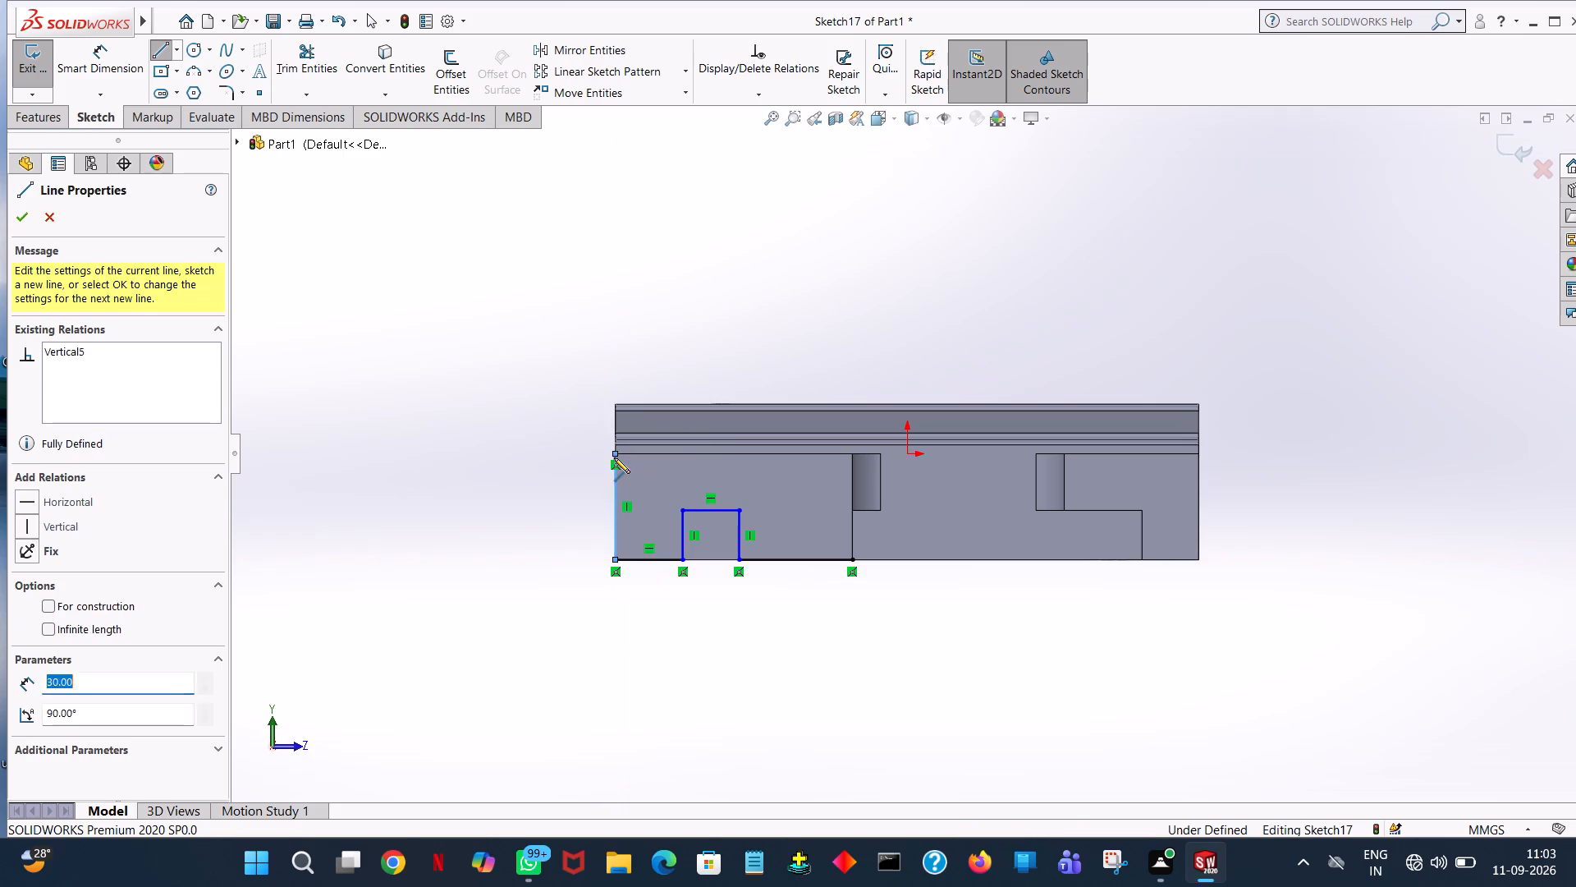
left_click(852, 455)
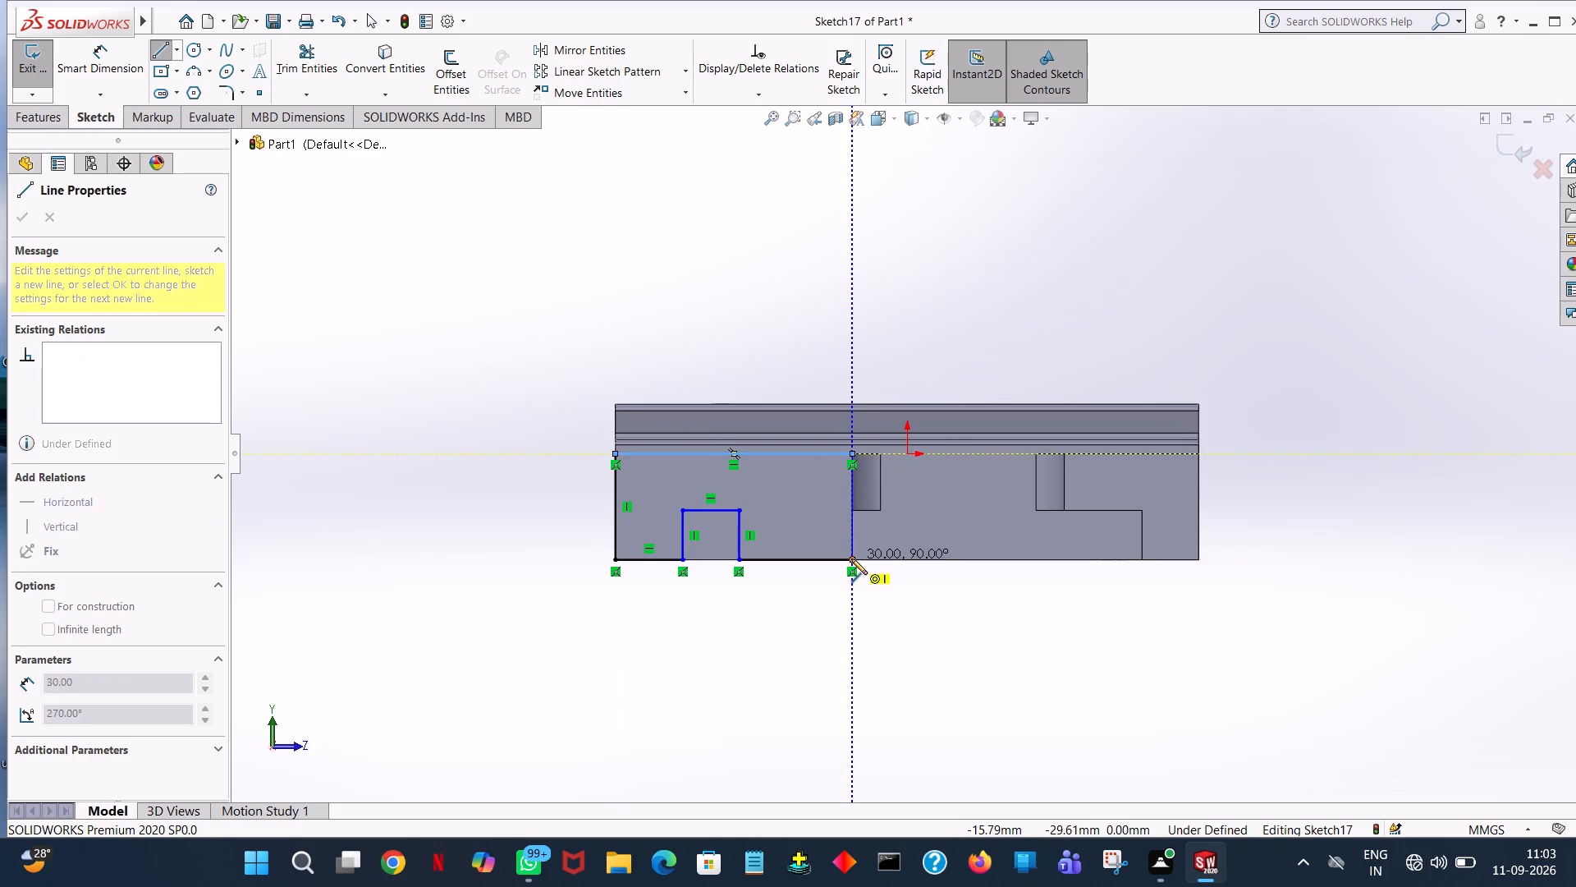
left_click(851, 558)
right_click(851, 558)
left_click(882, 577)
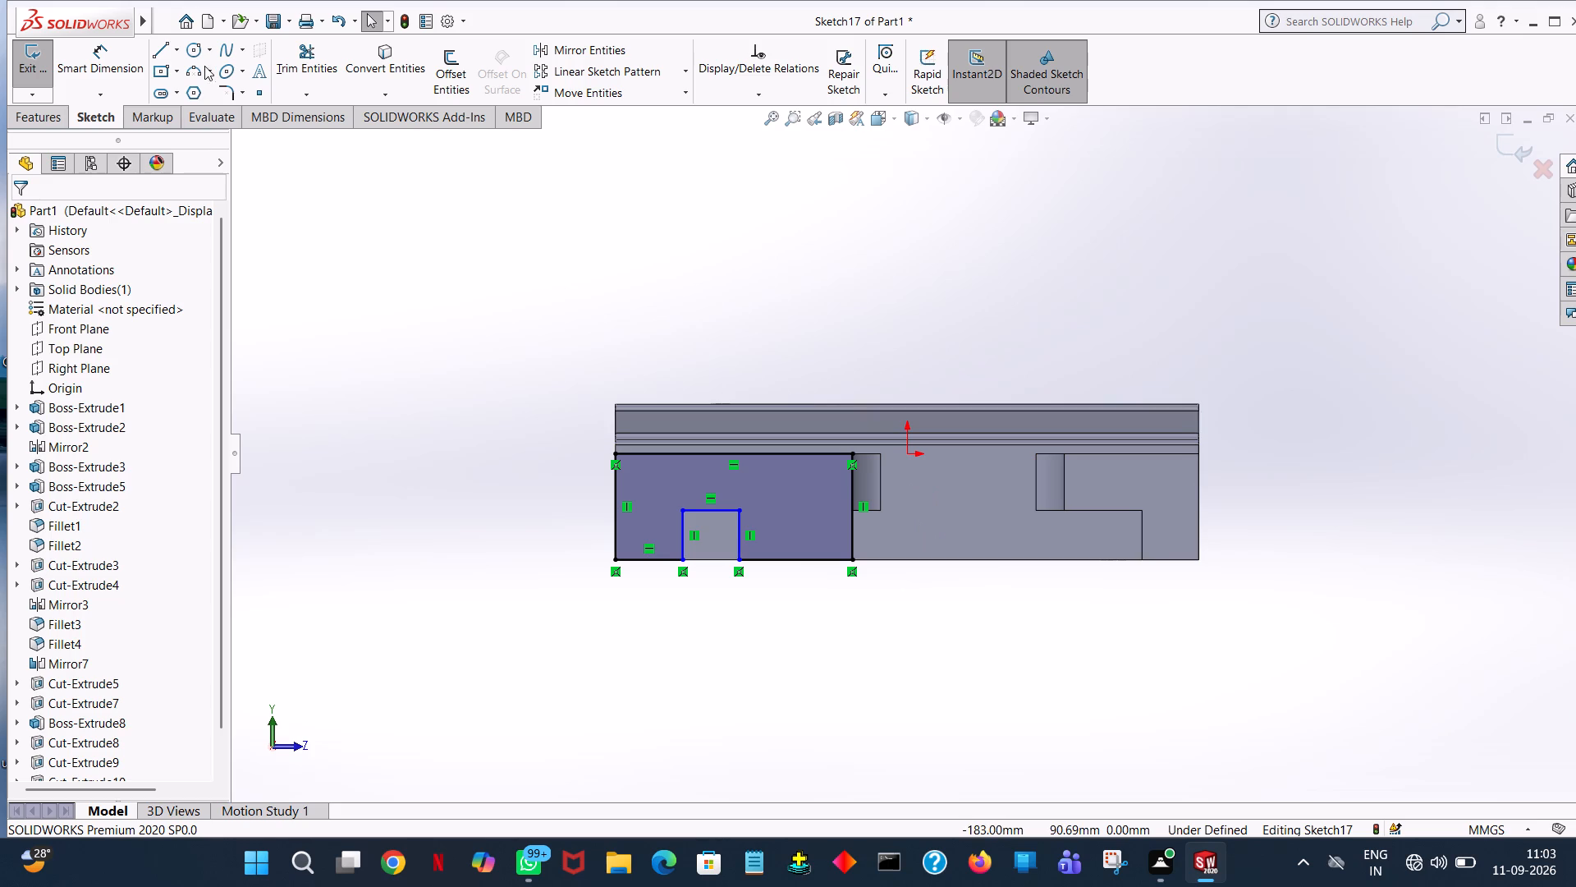
Draw a 32 mm horizontal line from the rectangular step's inner top corner to the face's inner vertical edge.
left_click(162, 53)
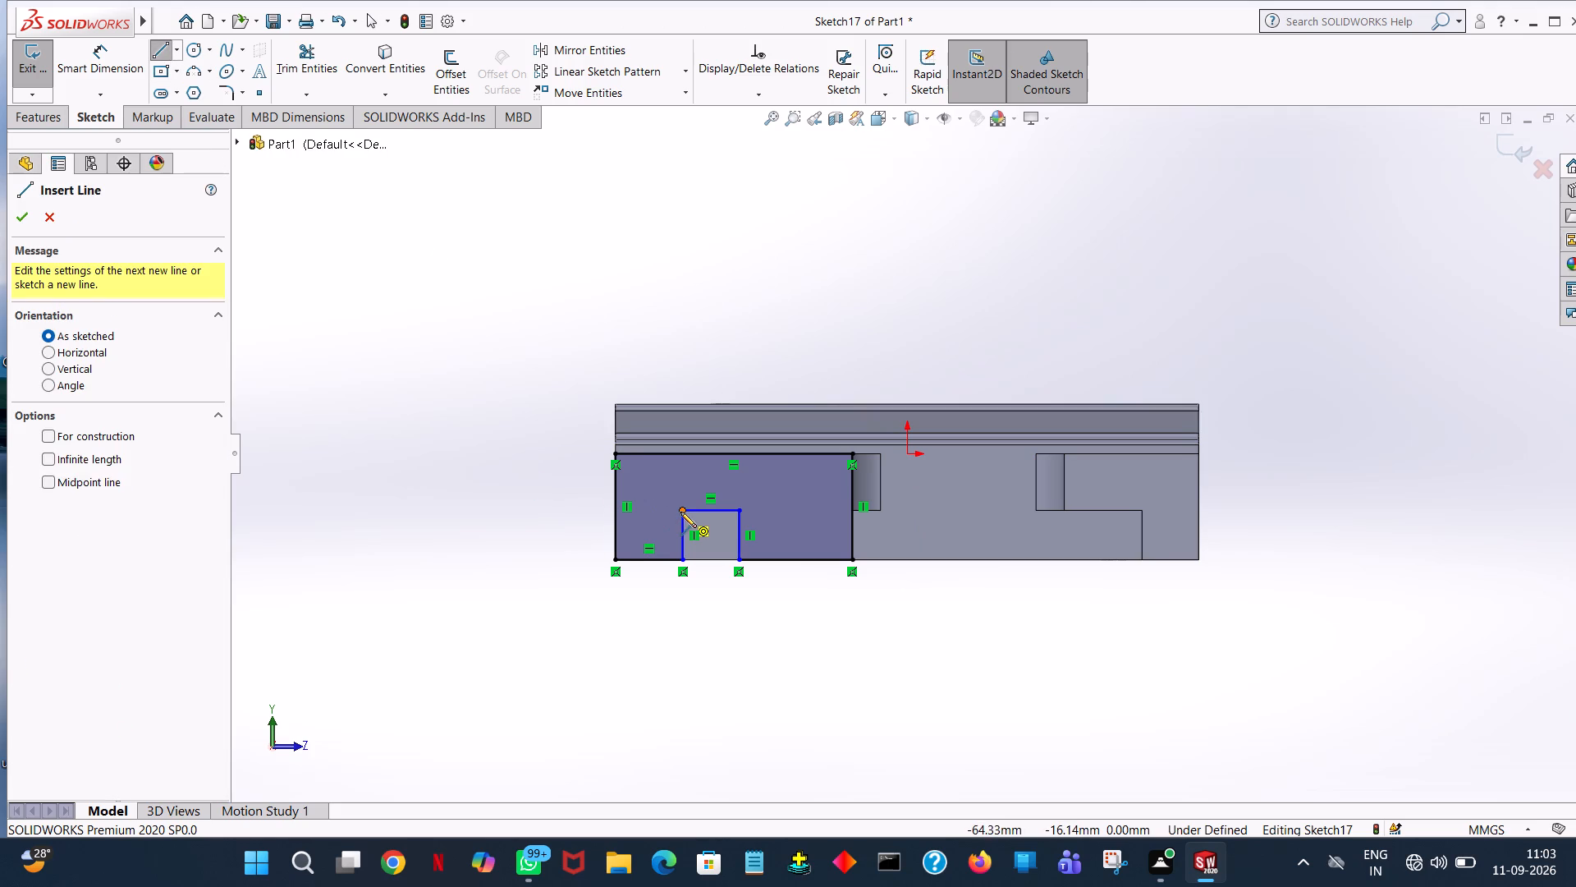
left_click(740, 511)
left_click(853, 513)
right_click(853, 513)
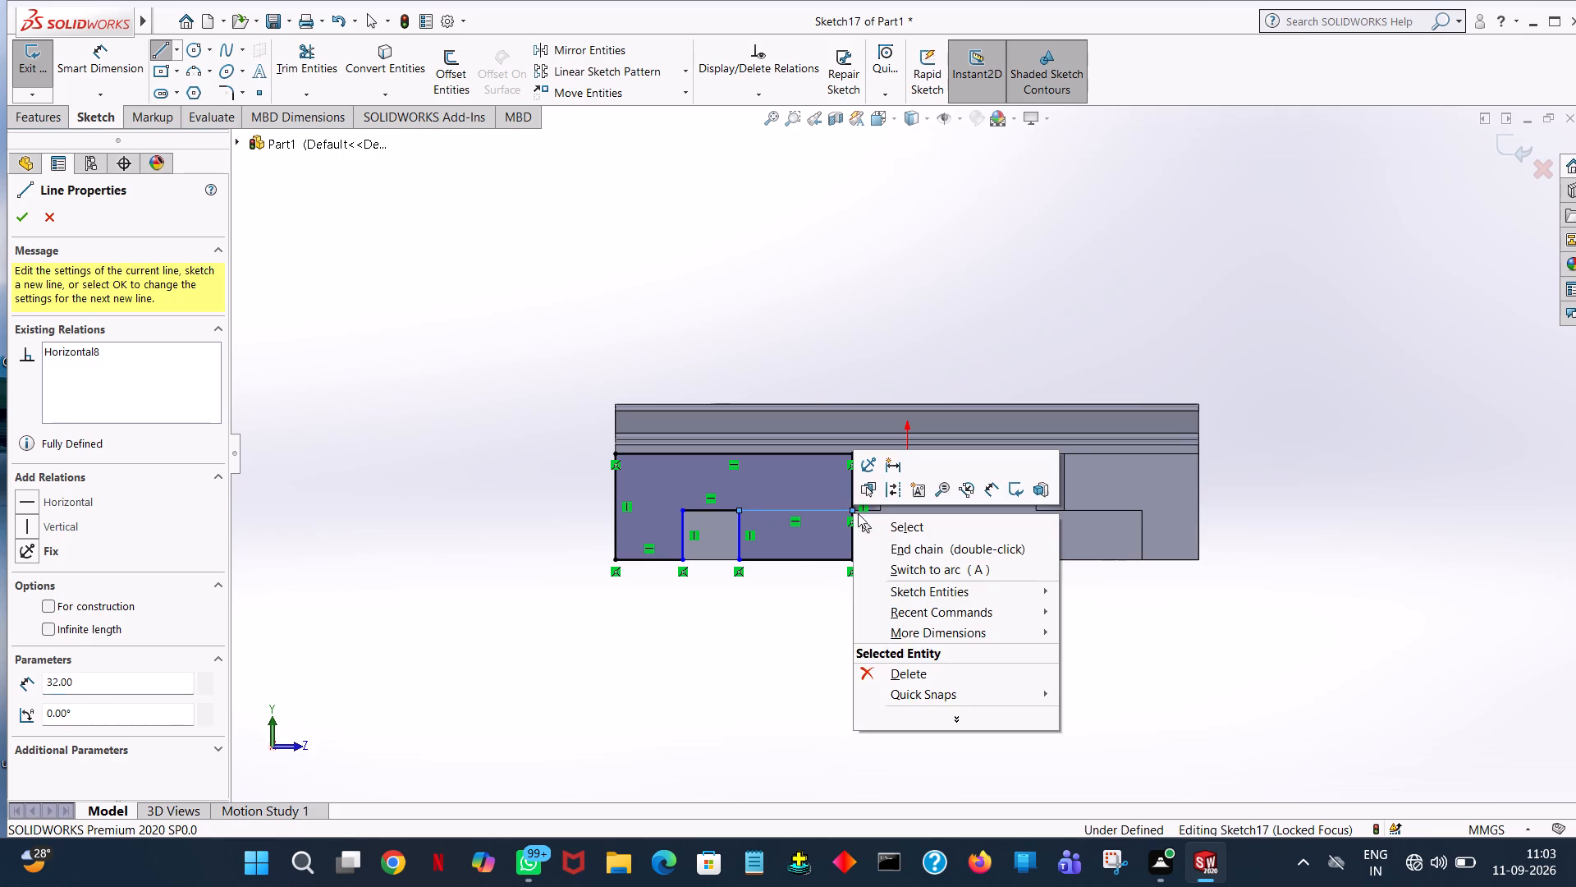
left_click(884, 519)
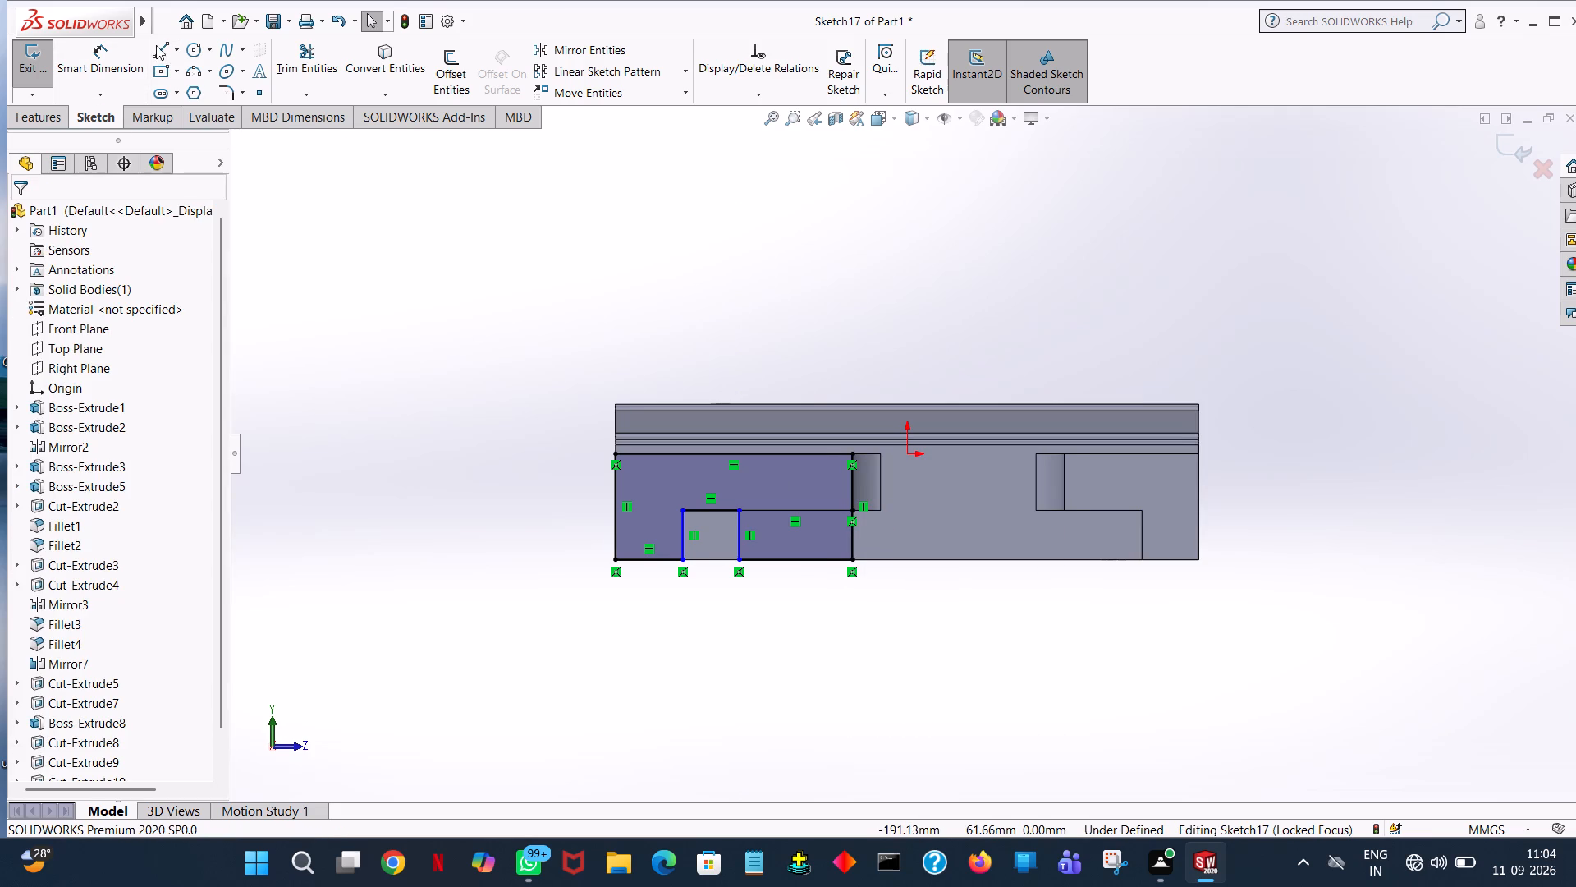
Draw a 19 mm horizontal line from the rectangular step's outer top corner to the face's outer vertical edge.
left_click(156, 45)
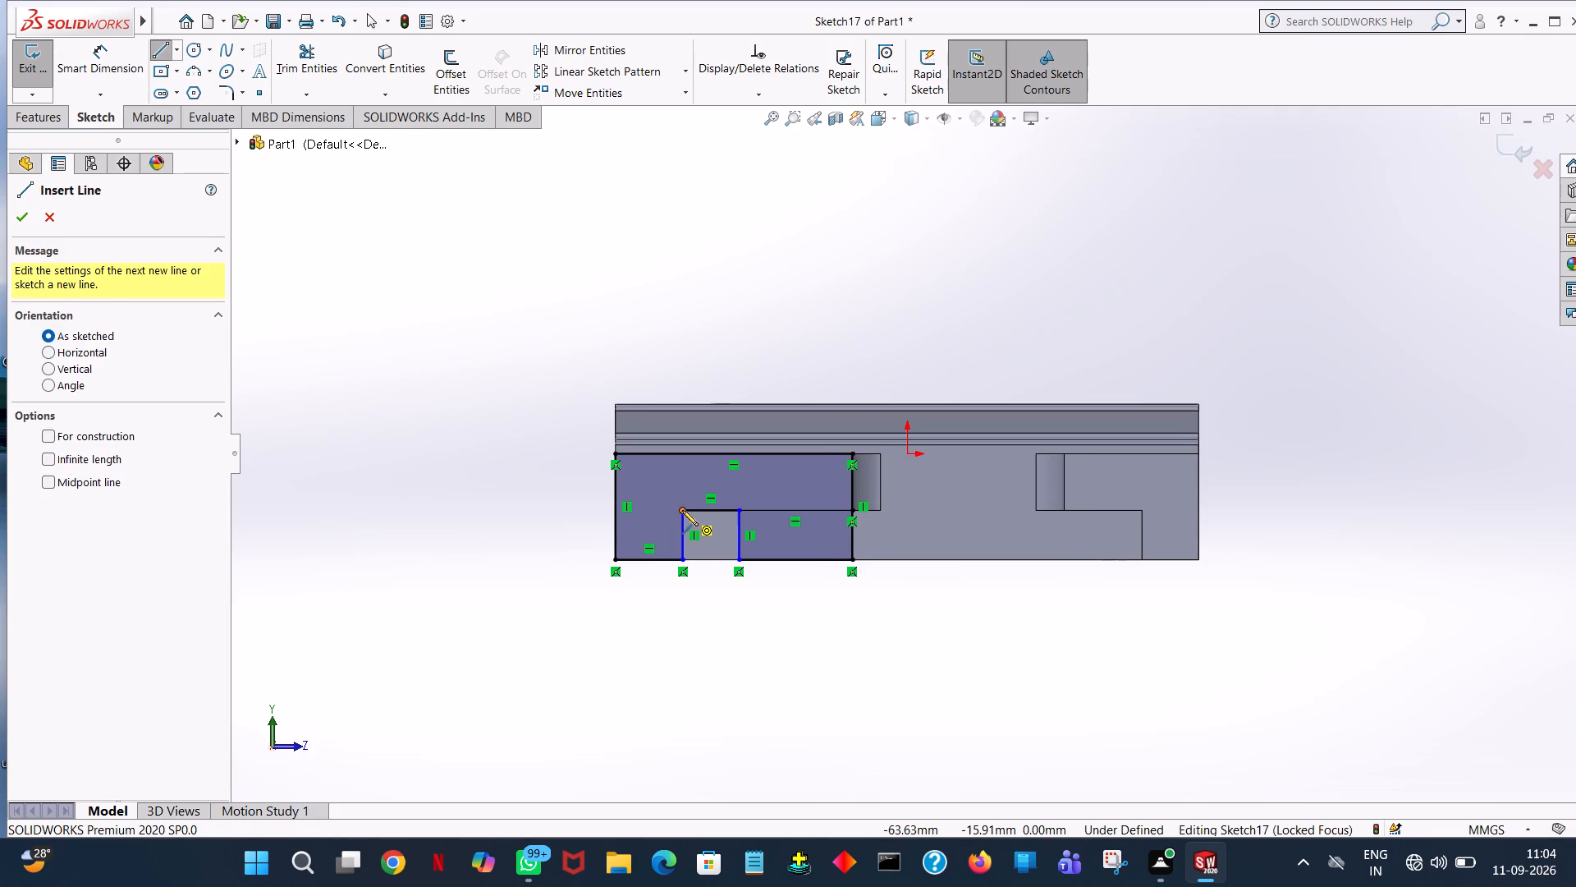
left_click(682, 510)
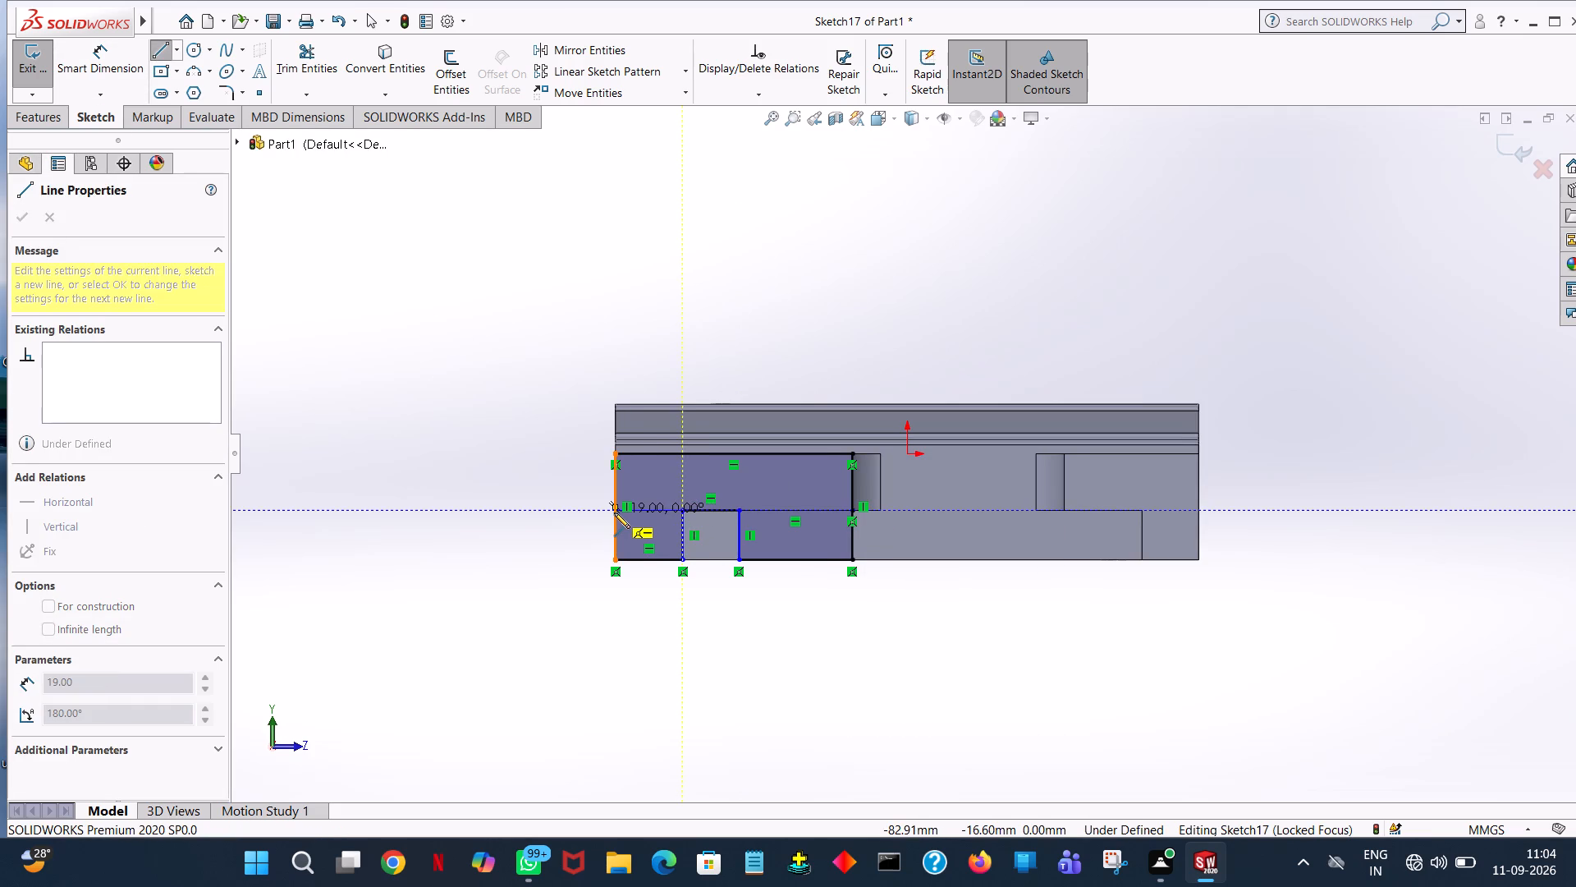
left_click(613, 512)
right_click(613, 512)
left_click(658, 522)
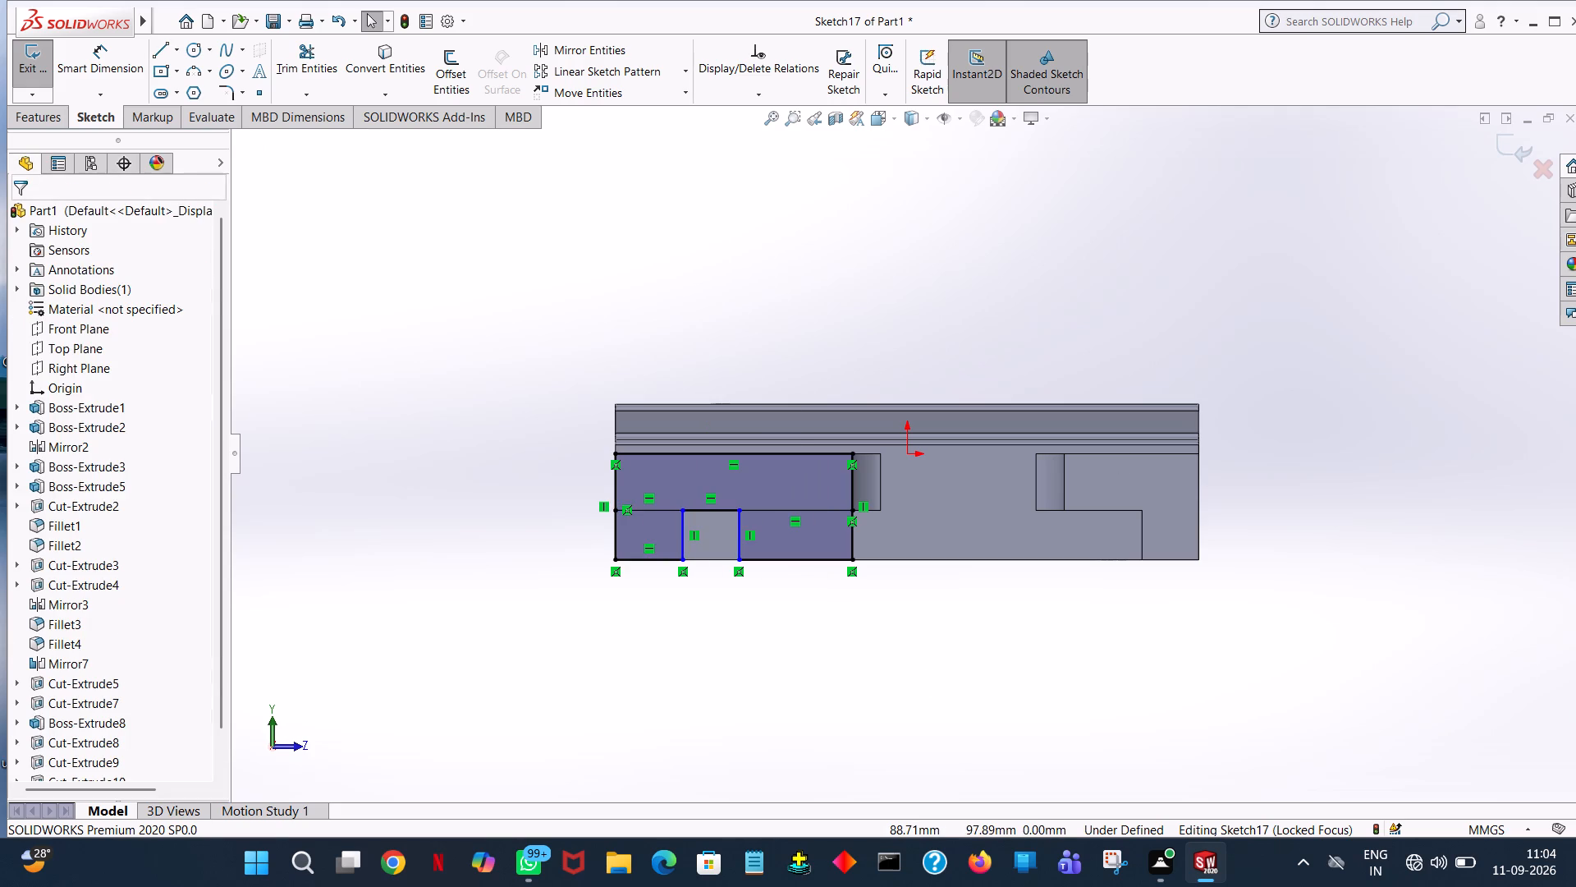
Set up a blind extruded cut of the two lower sketch regions flanking the 16 mm rectangle, with a depth of 14 mm.
middle_click_drag(1093, 355, 1029, 361)
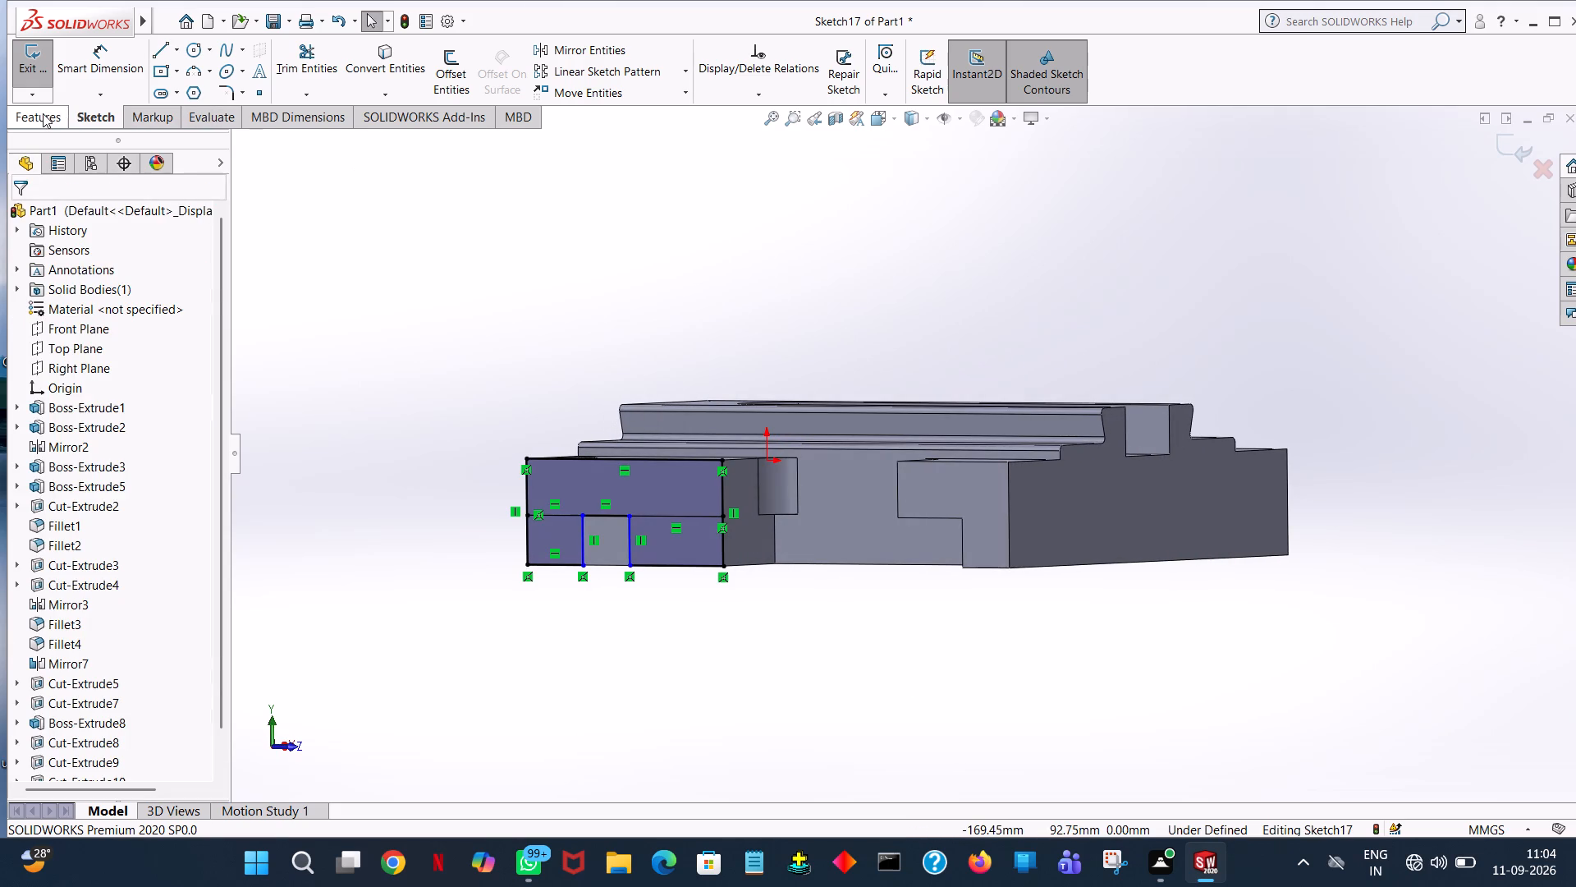
left_click(42, 114)
left_click(91, 71)
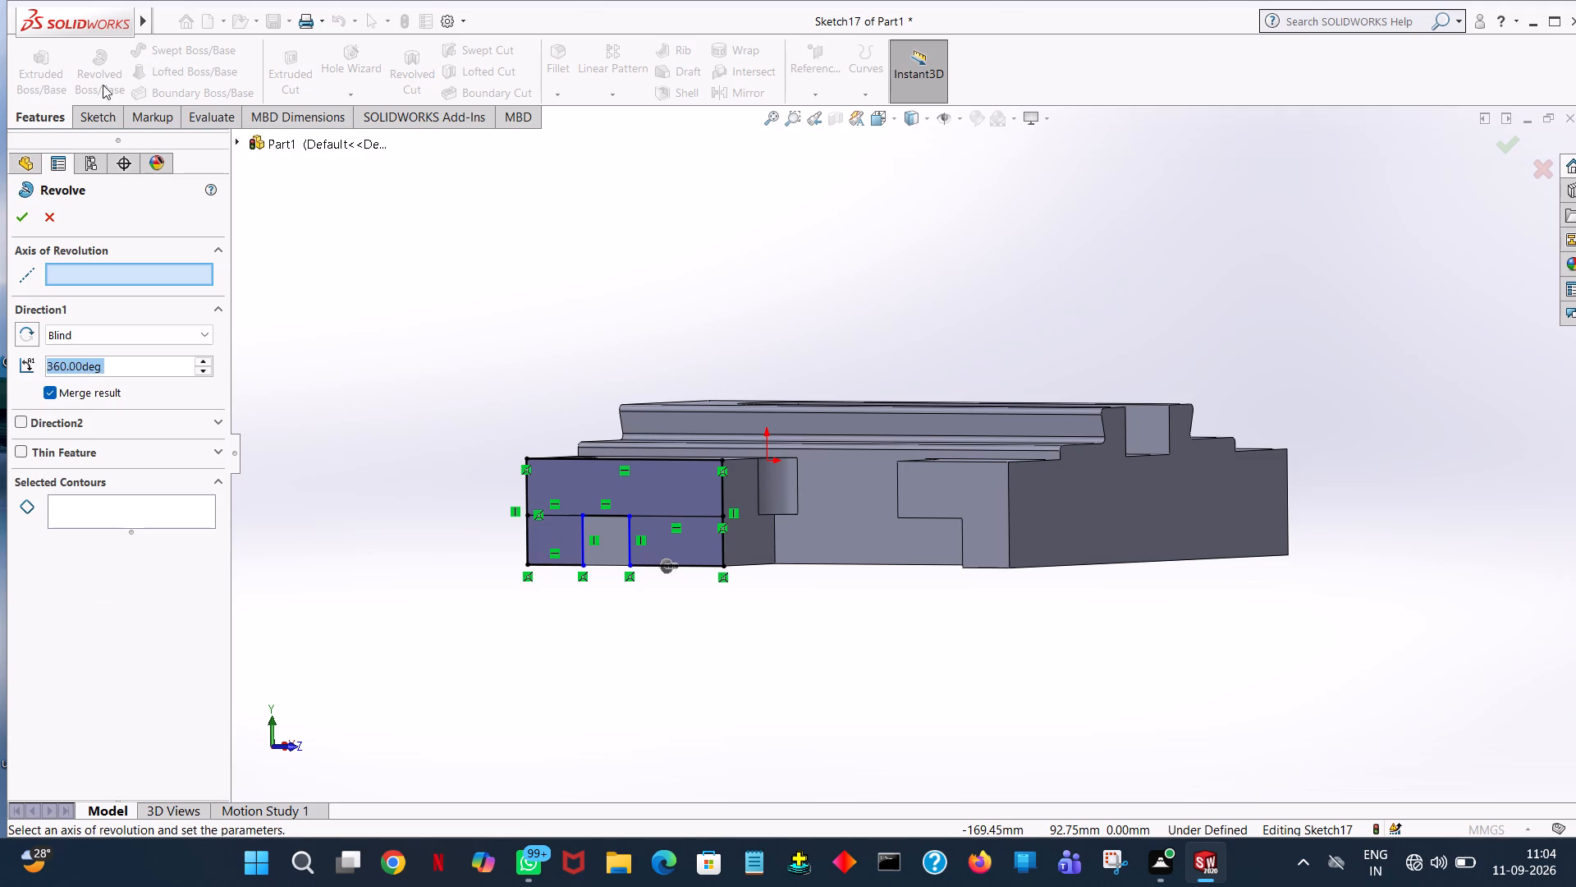
left_click(59, 223)
left_click(296, 71)
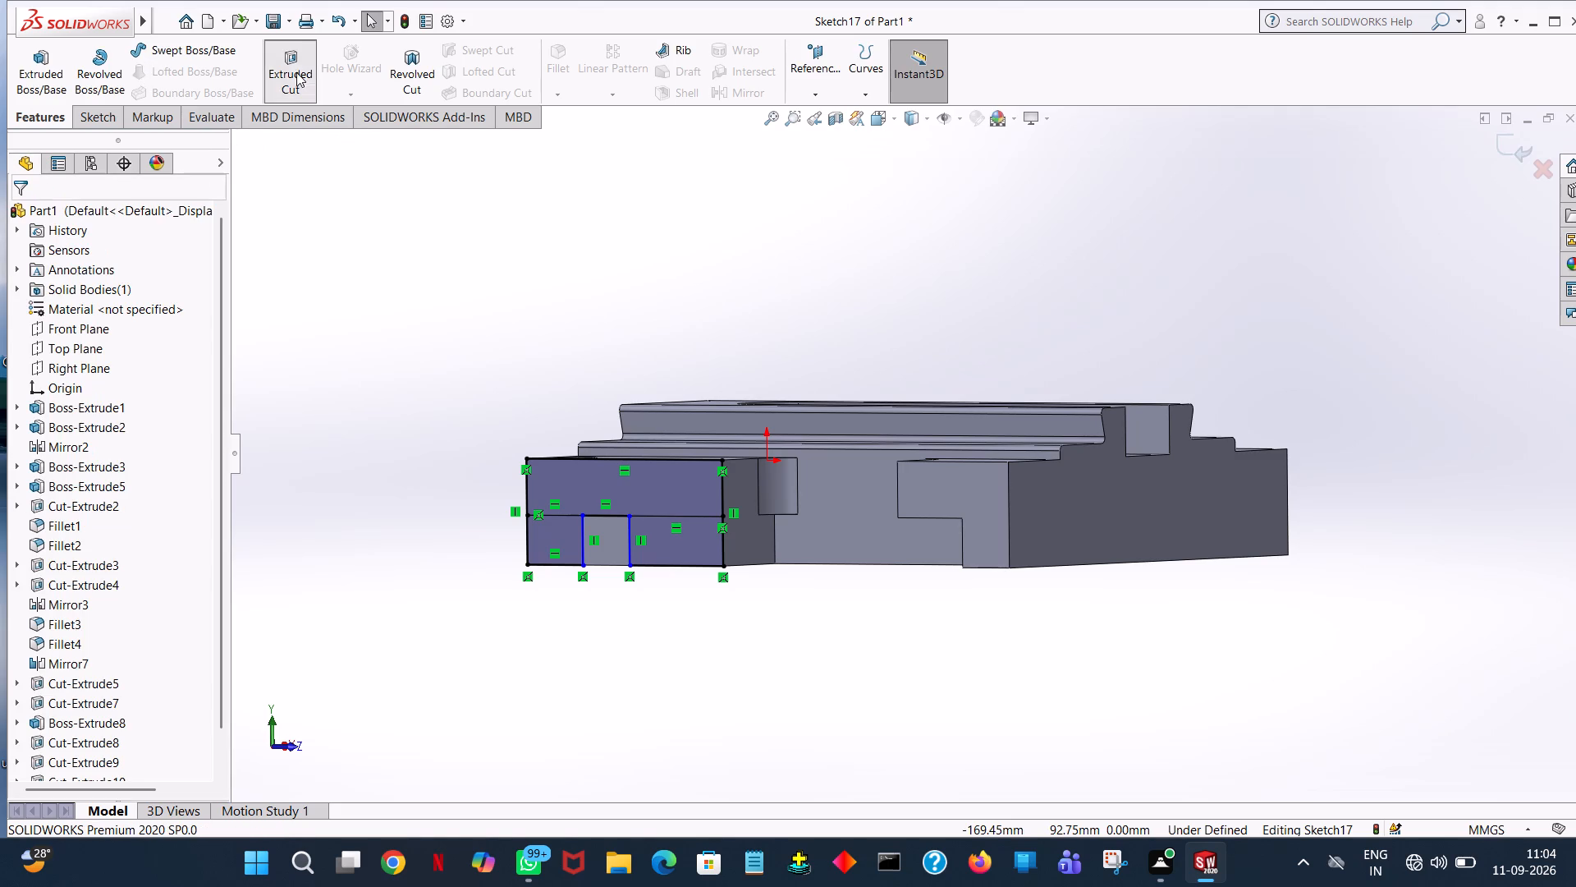
left_click(673, 541)
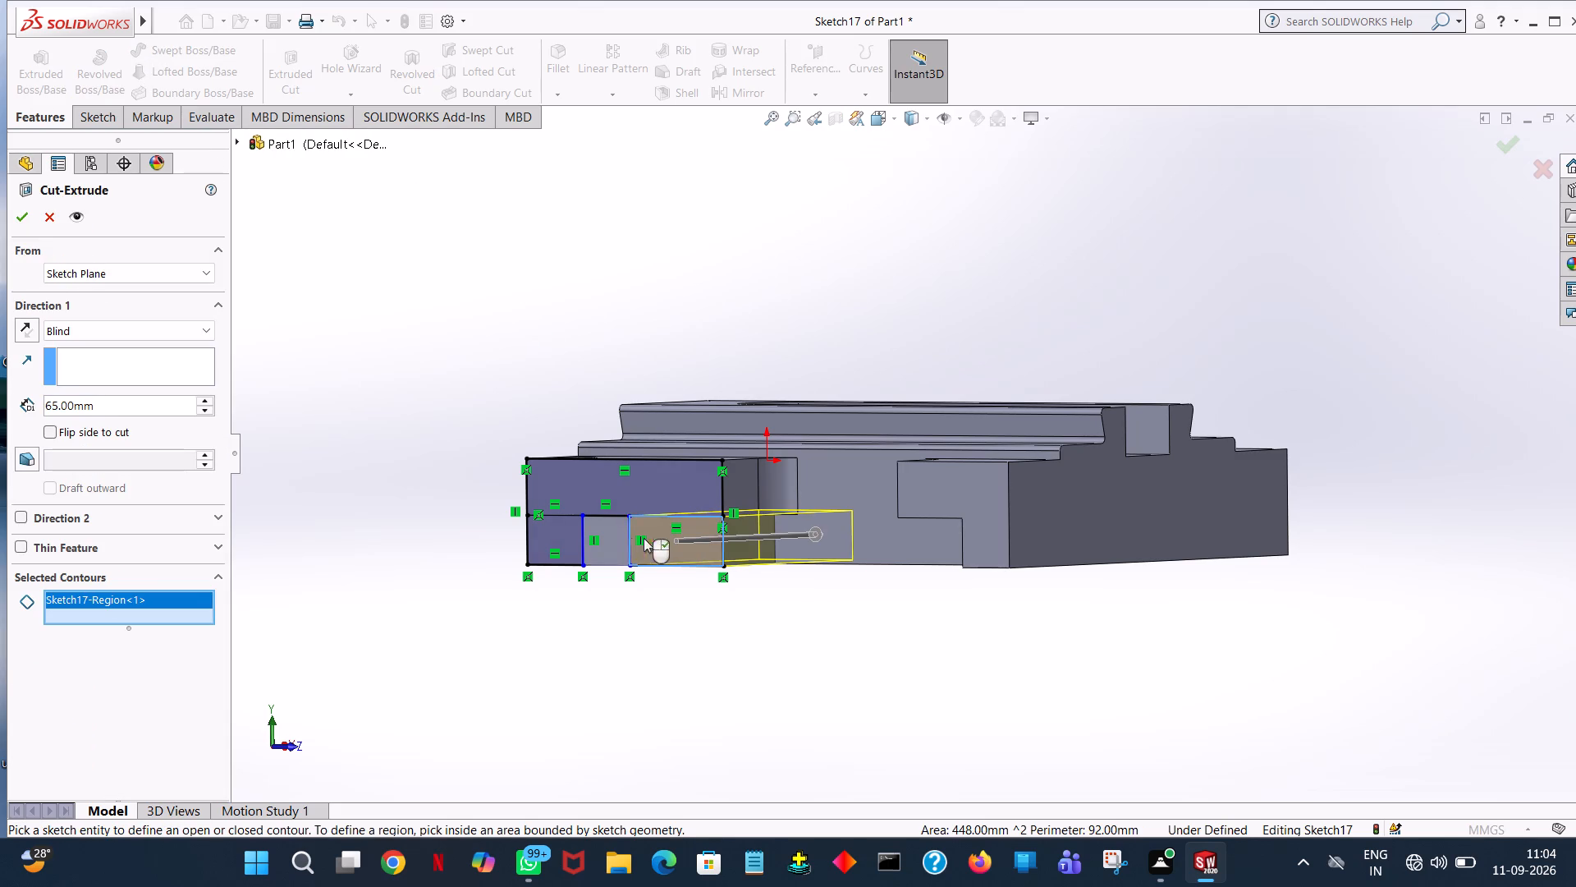
left_click(534, 536)
double_click(85, 404)
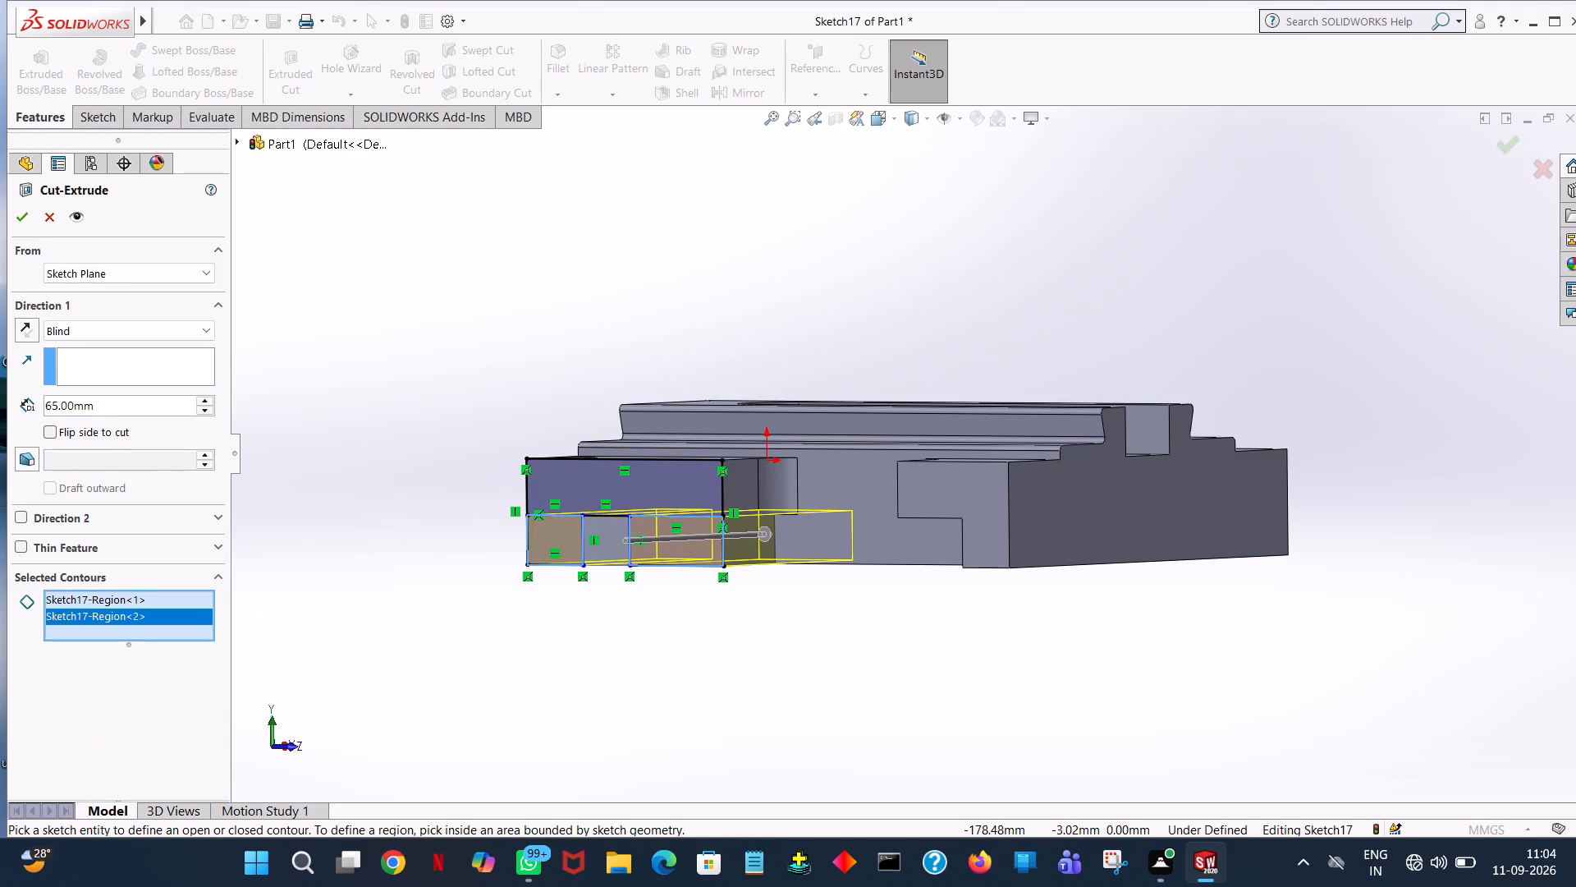
type("14")
key("Return")
middle_click_drag(978, 292, 914, 315)
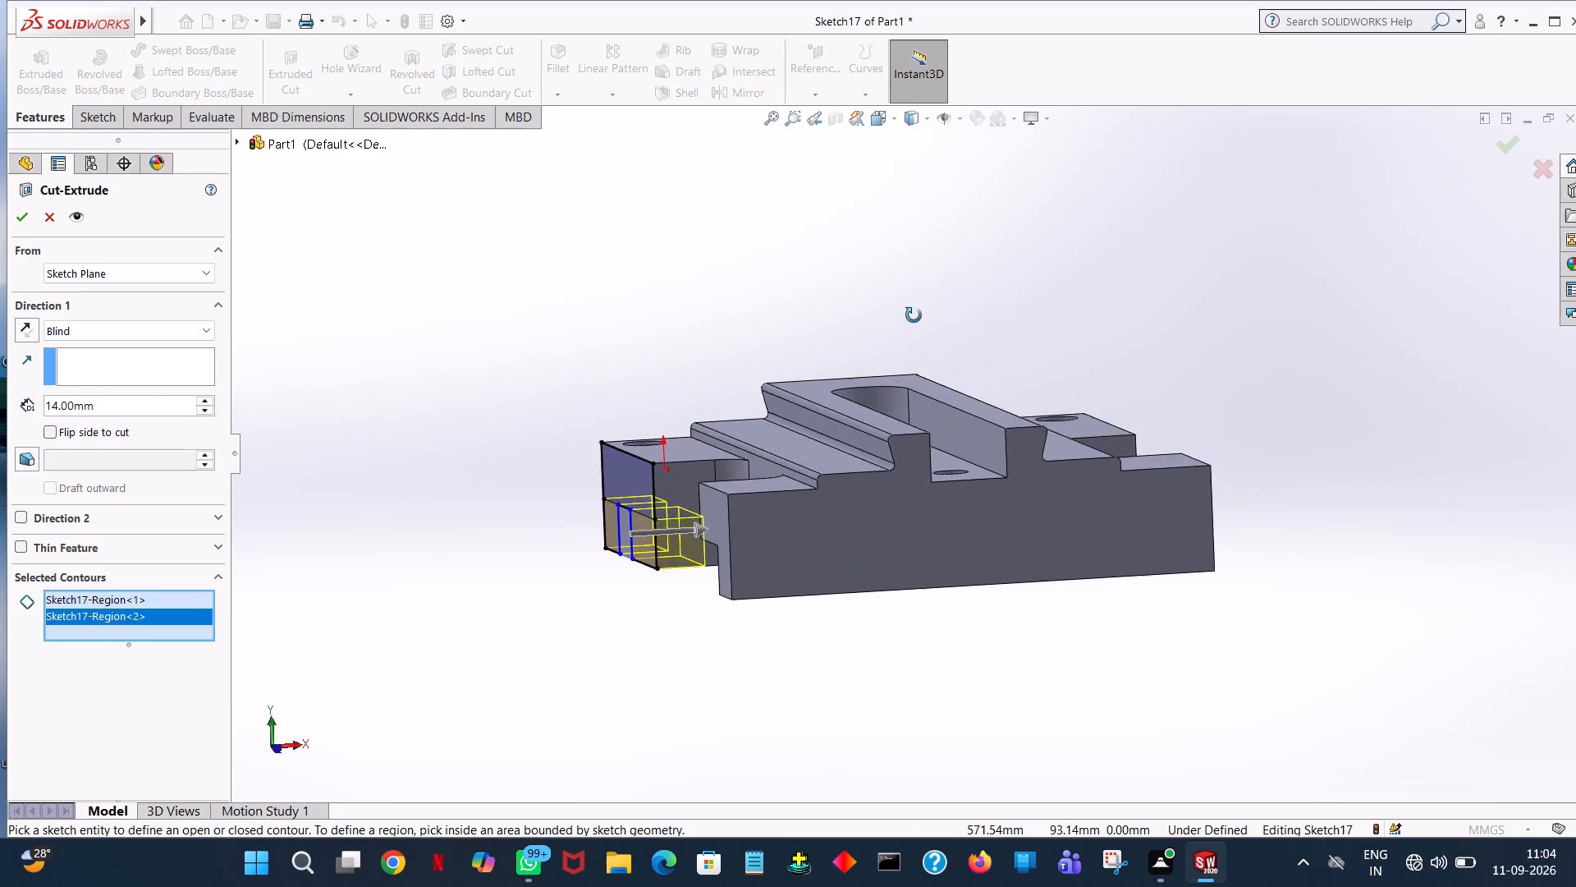
middle_click_drag(914, 315, 928, 261)
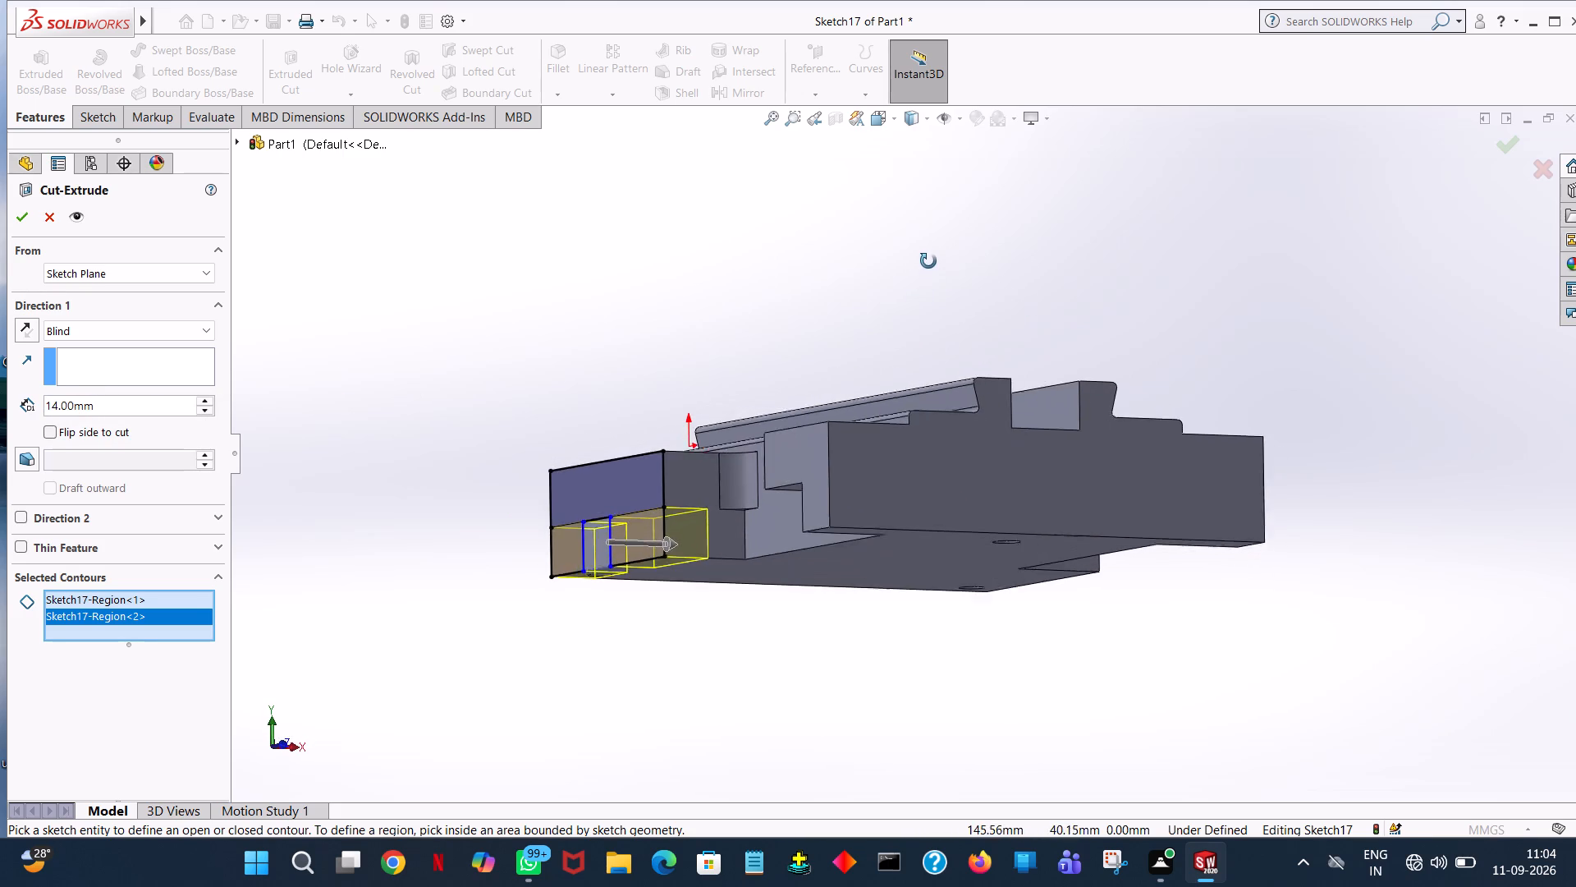
middle_click_drag(928, 261, 928, 257)
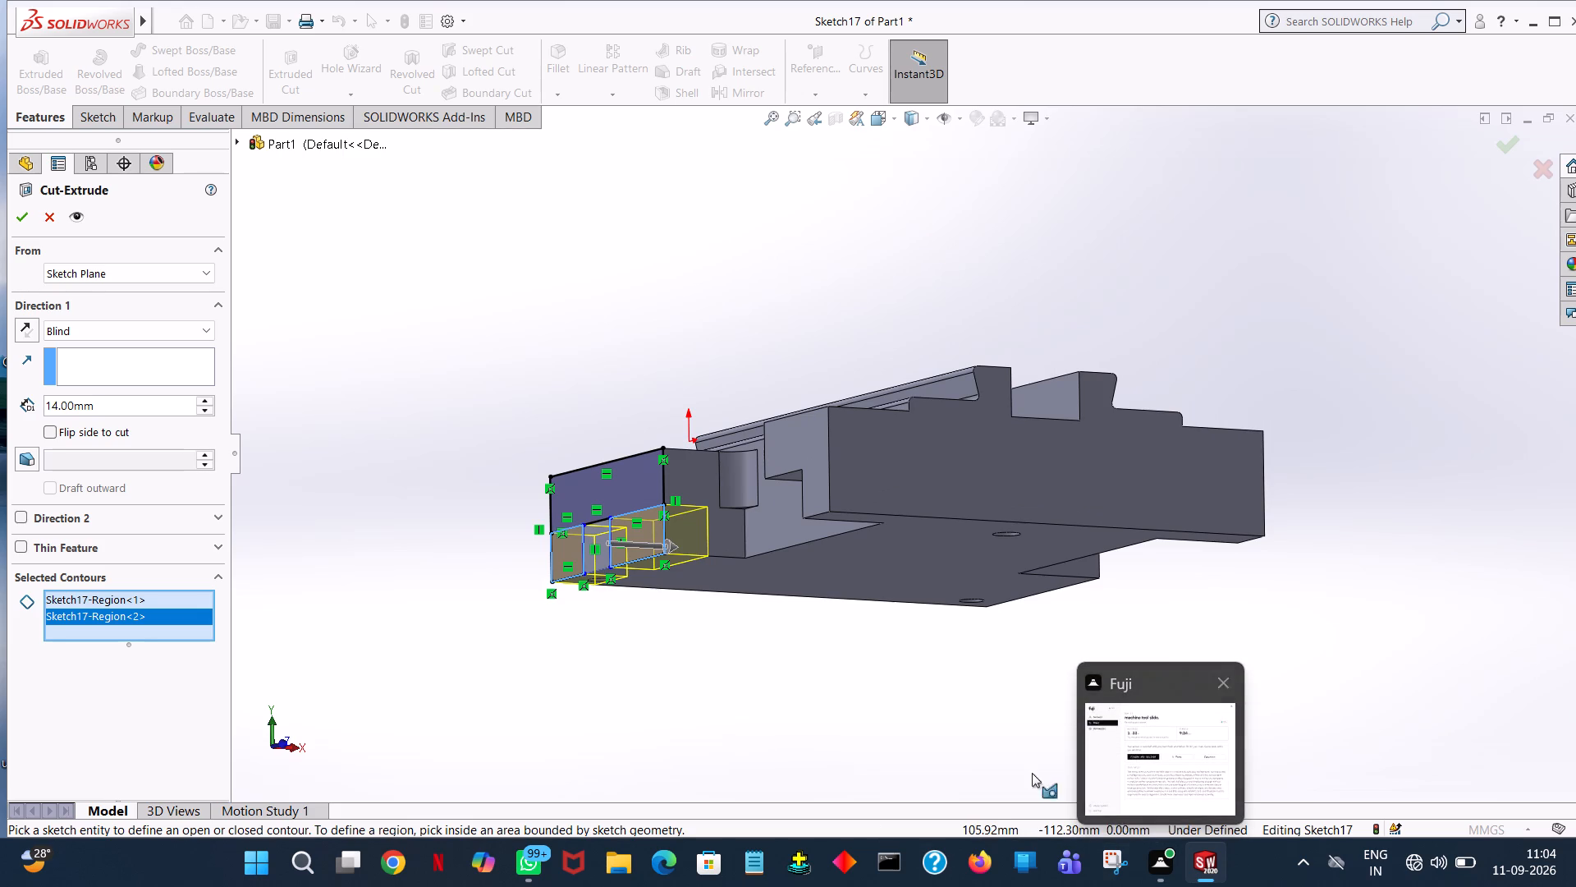
Set the cut depth of the two lower regions to 26 mm and complete the extruded cut.
double_click(132, 407)
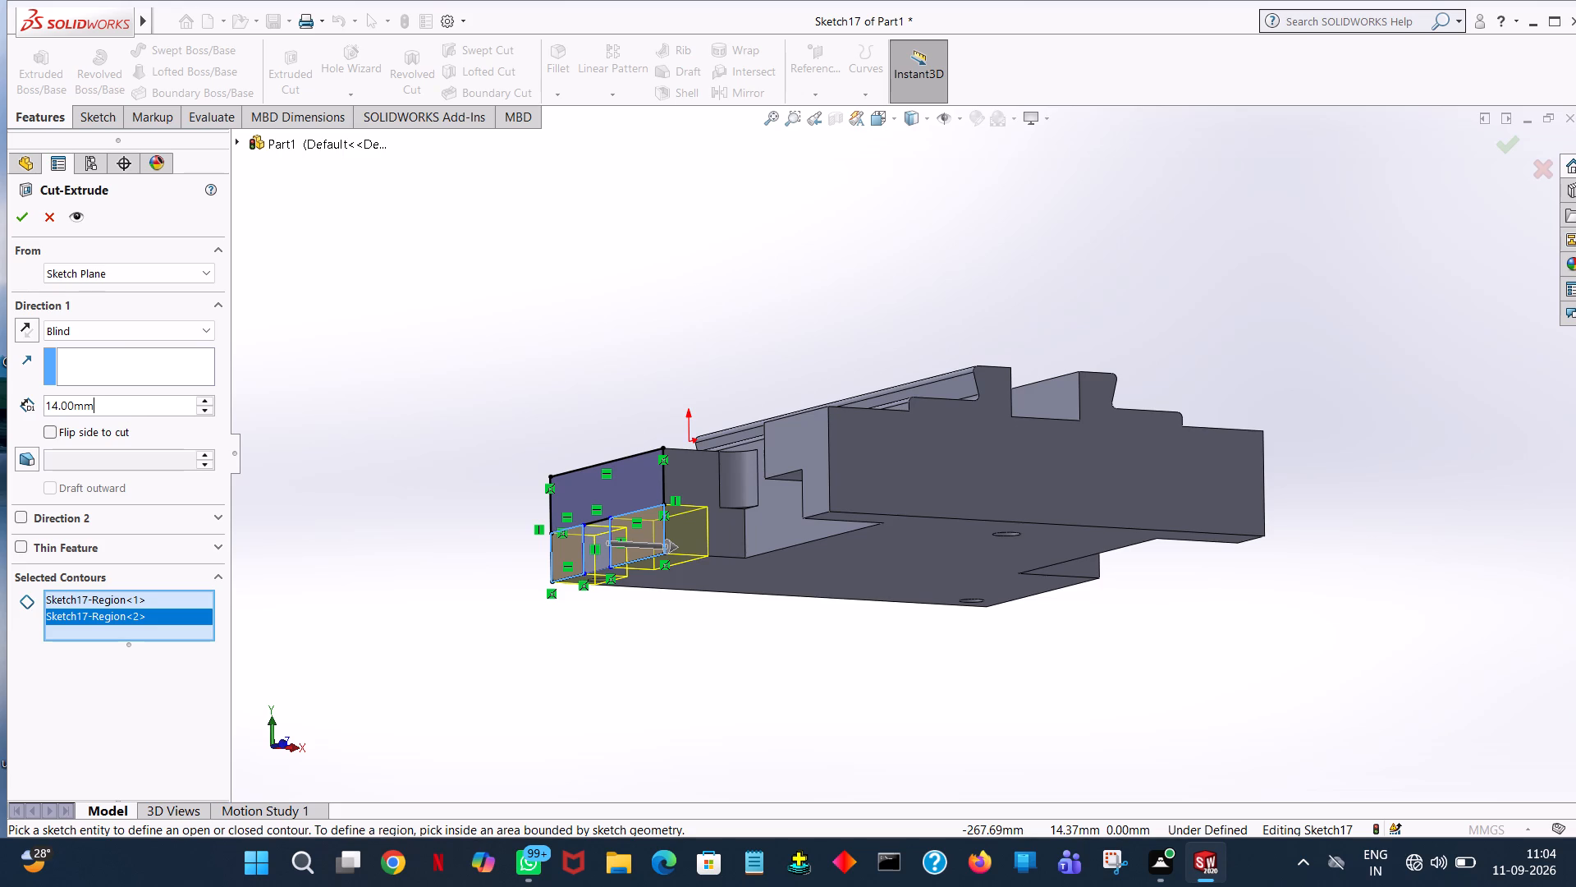
type("26")
key("Return")
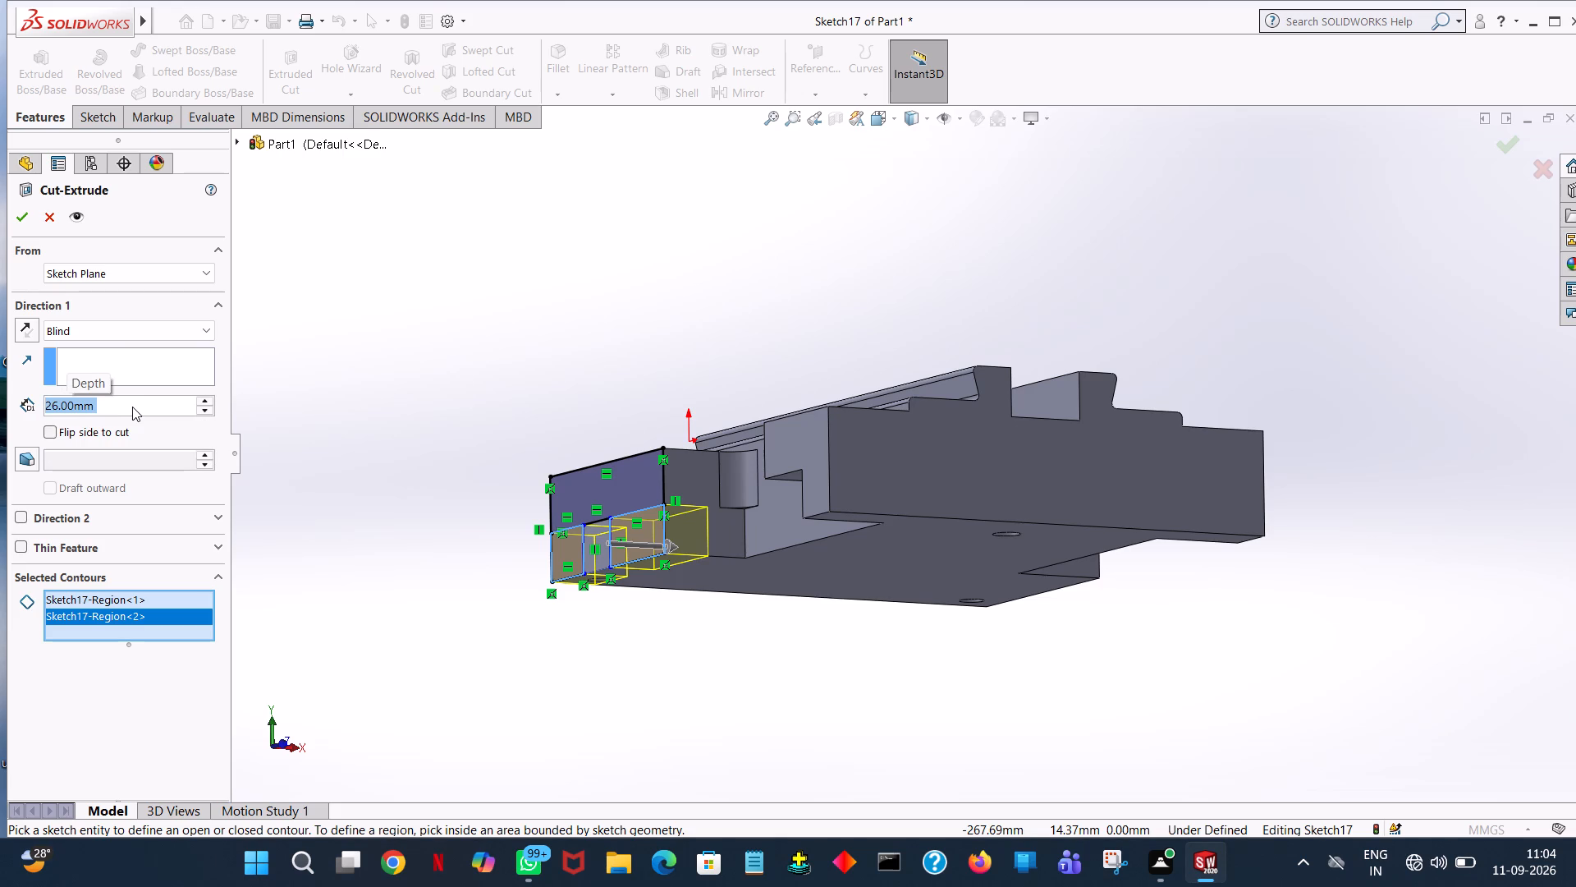
left_click(23, 220)
left_click(522, 284)
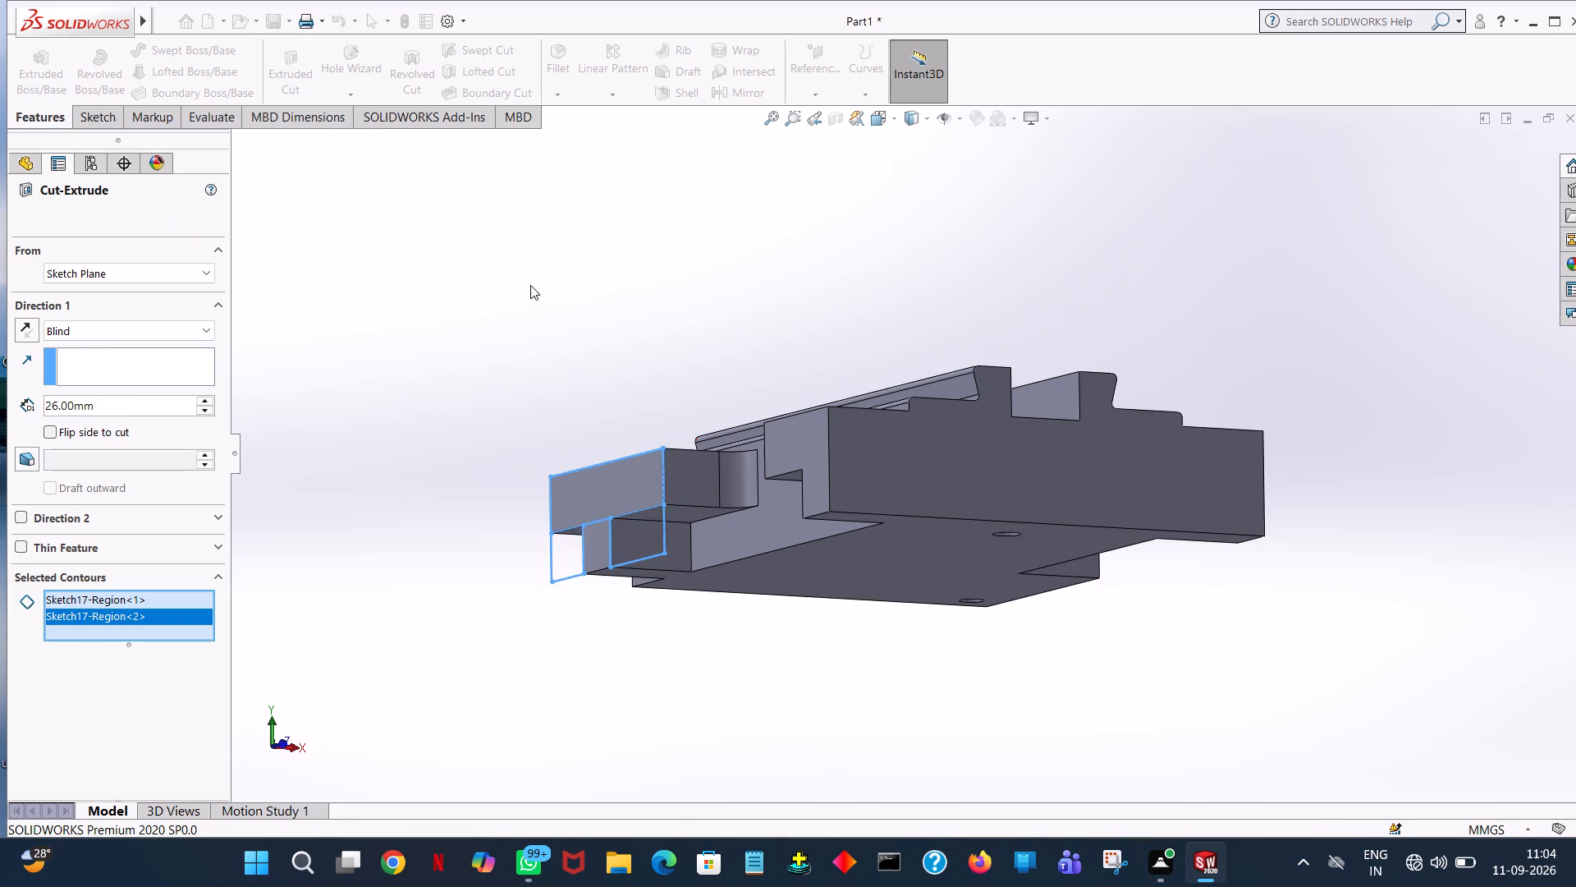
middle_click_drag(565, 290, 567, 314)
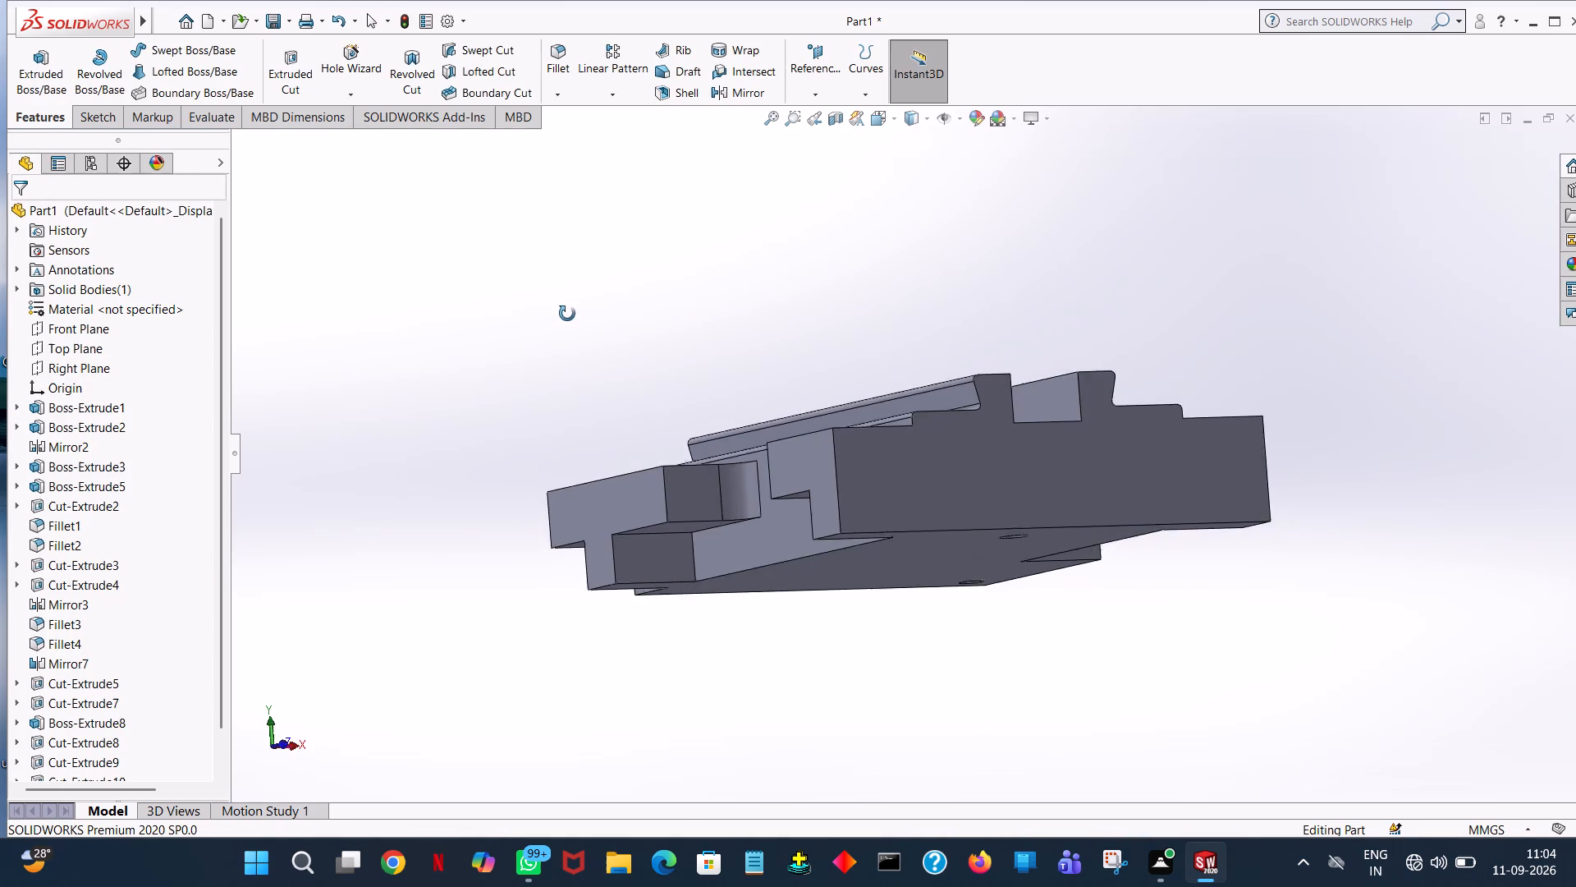
middle_click_drag(567, 314, 570, 435)
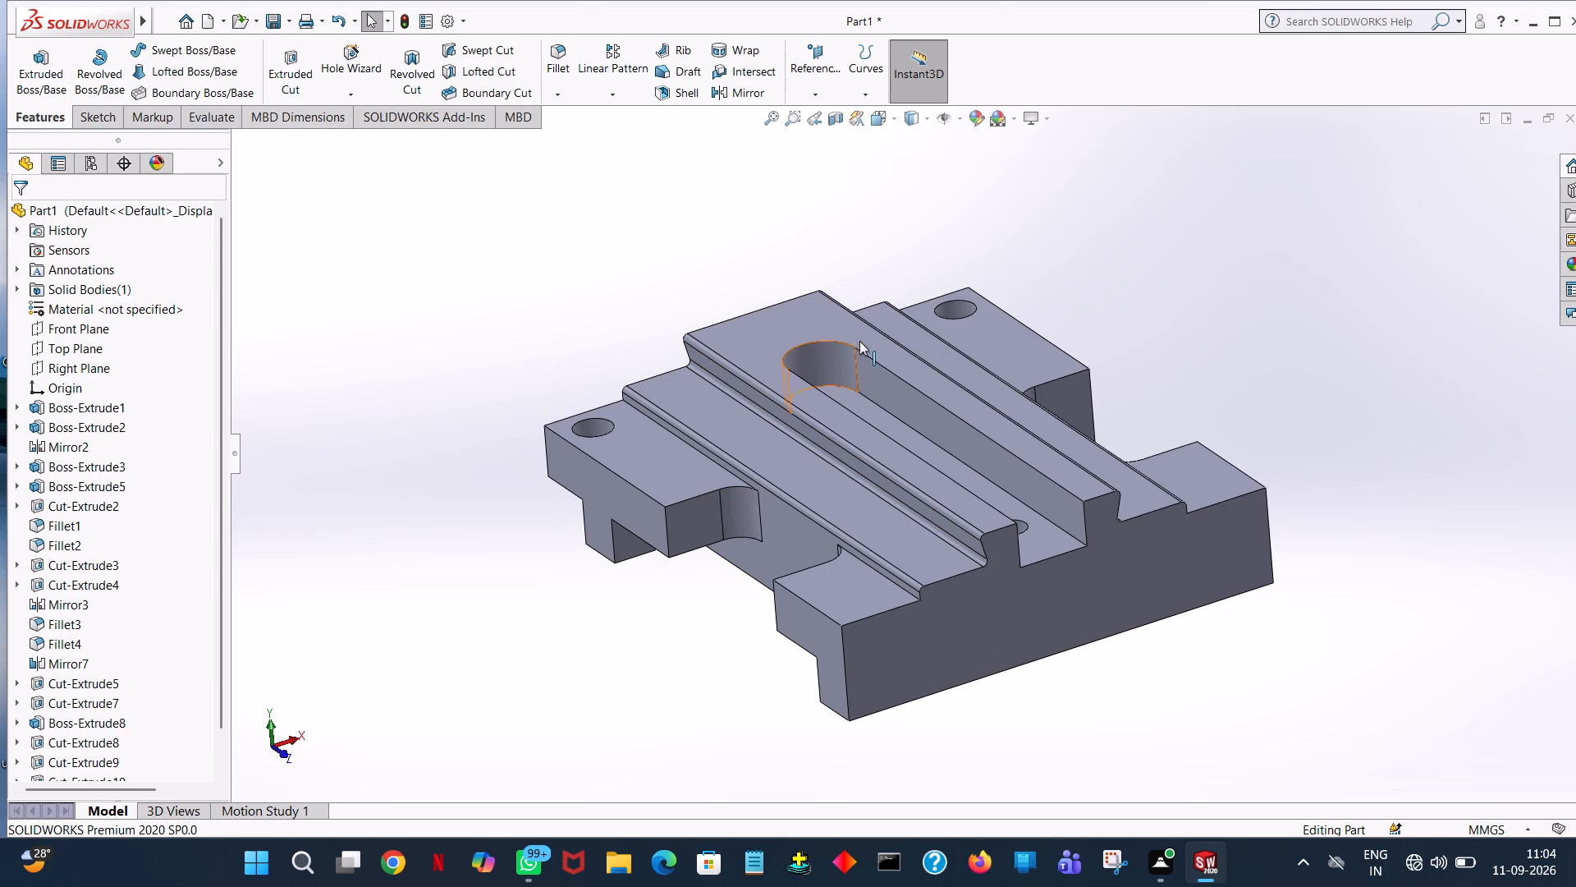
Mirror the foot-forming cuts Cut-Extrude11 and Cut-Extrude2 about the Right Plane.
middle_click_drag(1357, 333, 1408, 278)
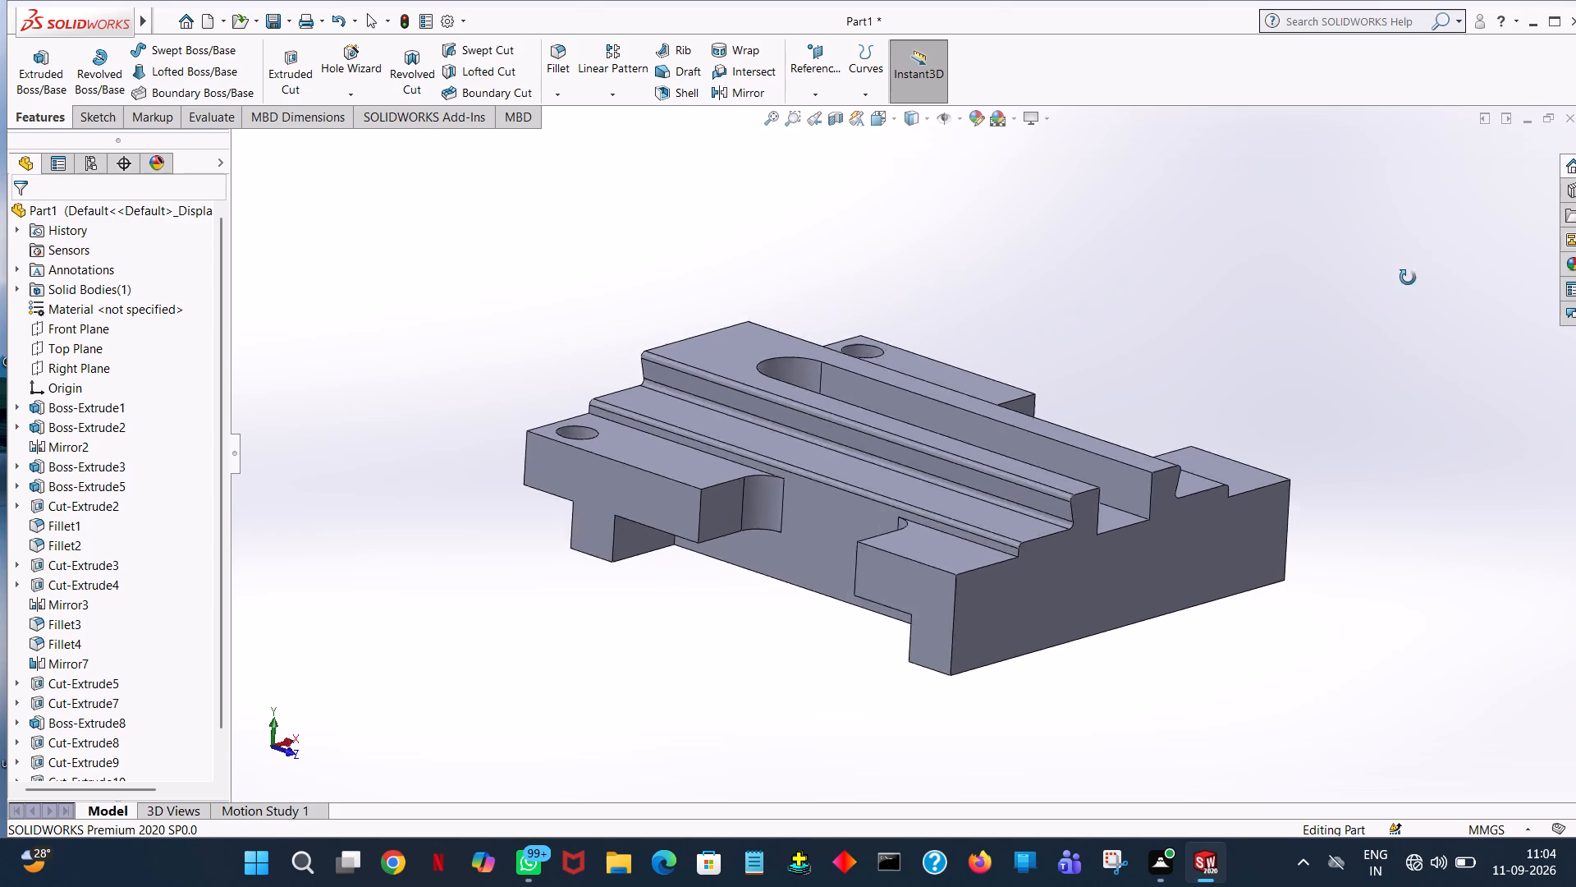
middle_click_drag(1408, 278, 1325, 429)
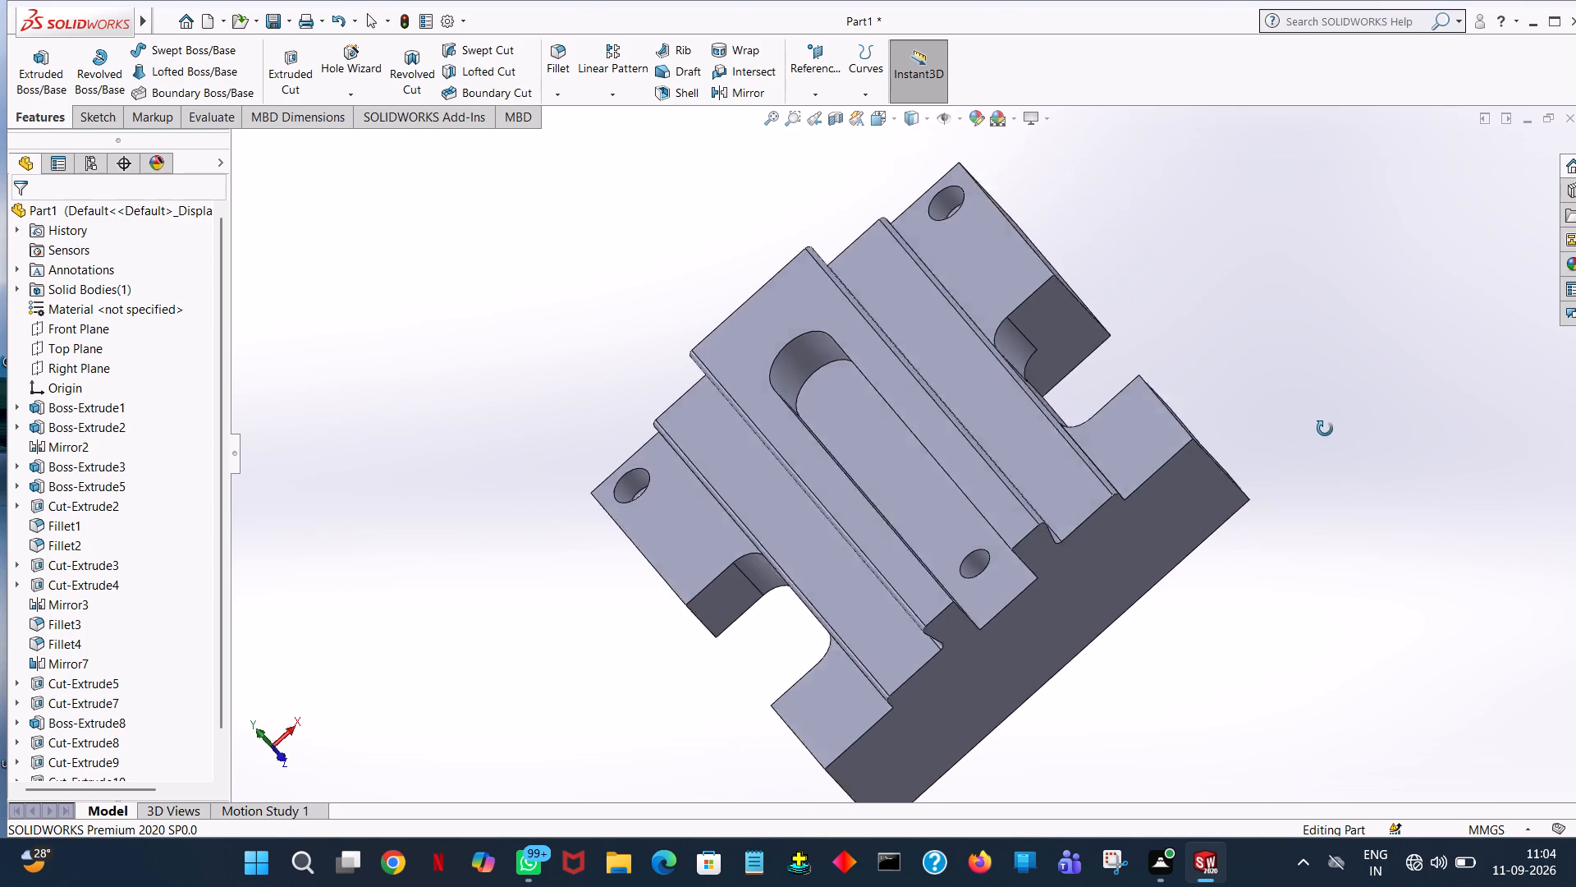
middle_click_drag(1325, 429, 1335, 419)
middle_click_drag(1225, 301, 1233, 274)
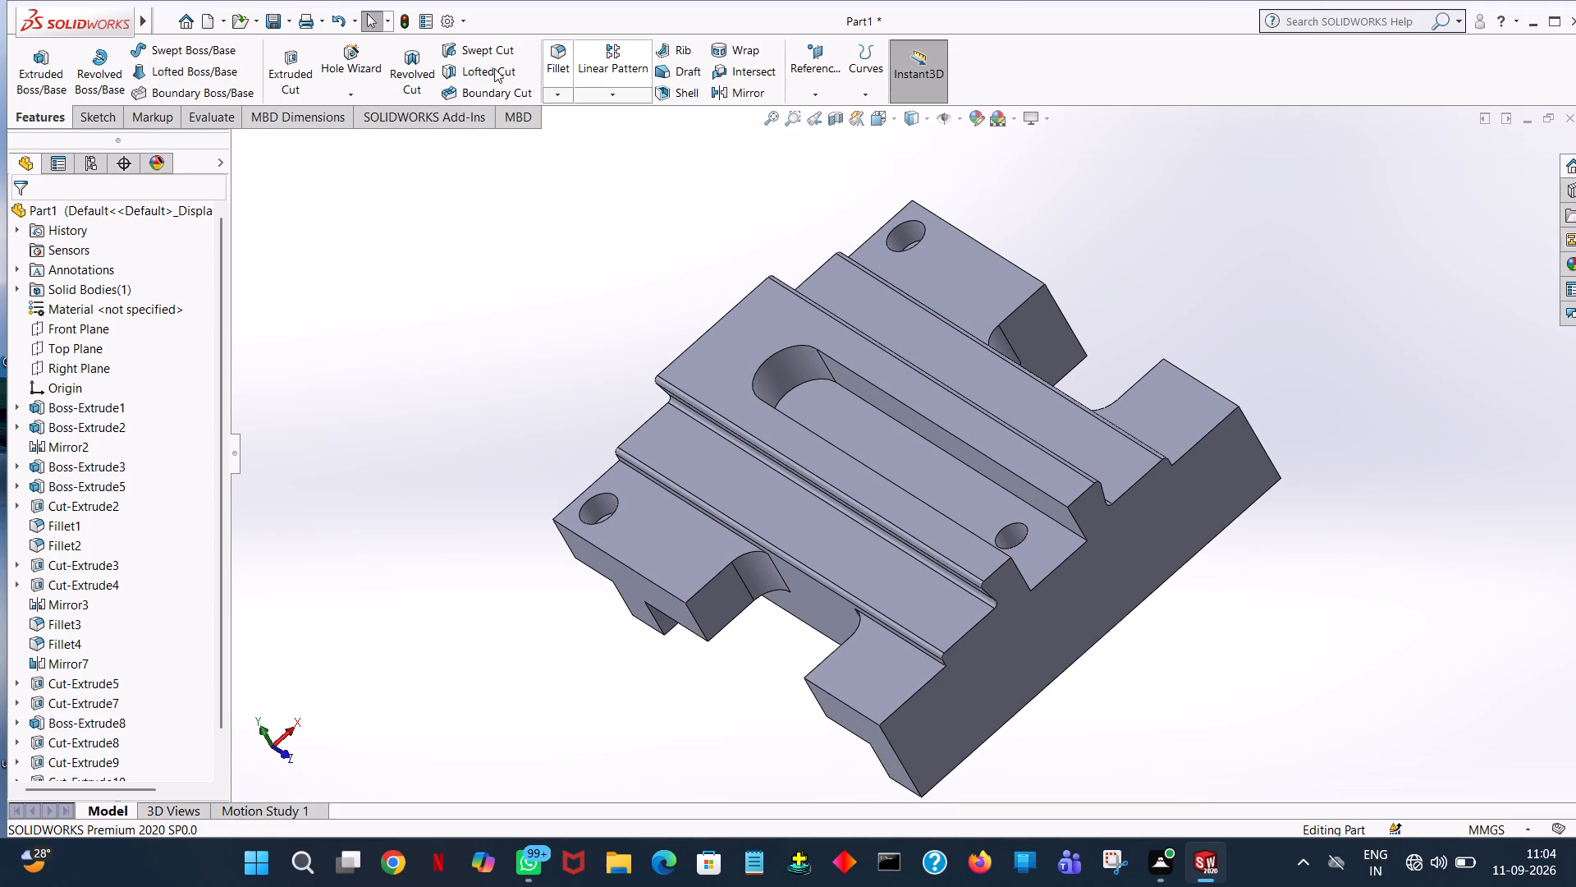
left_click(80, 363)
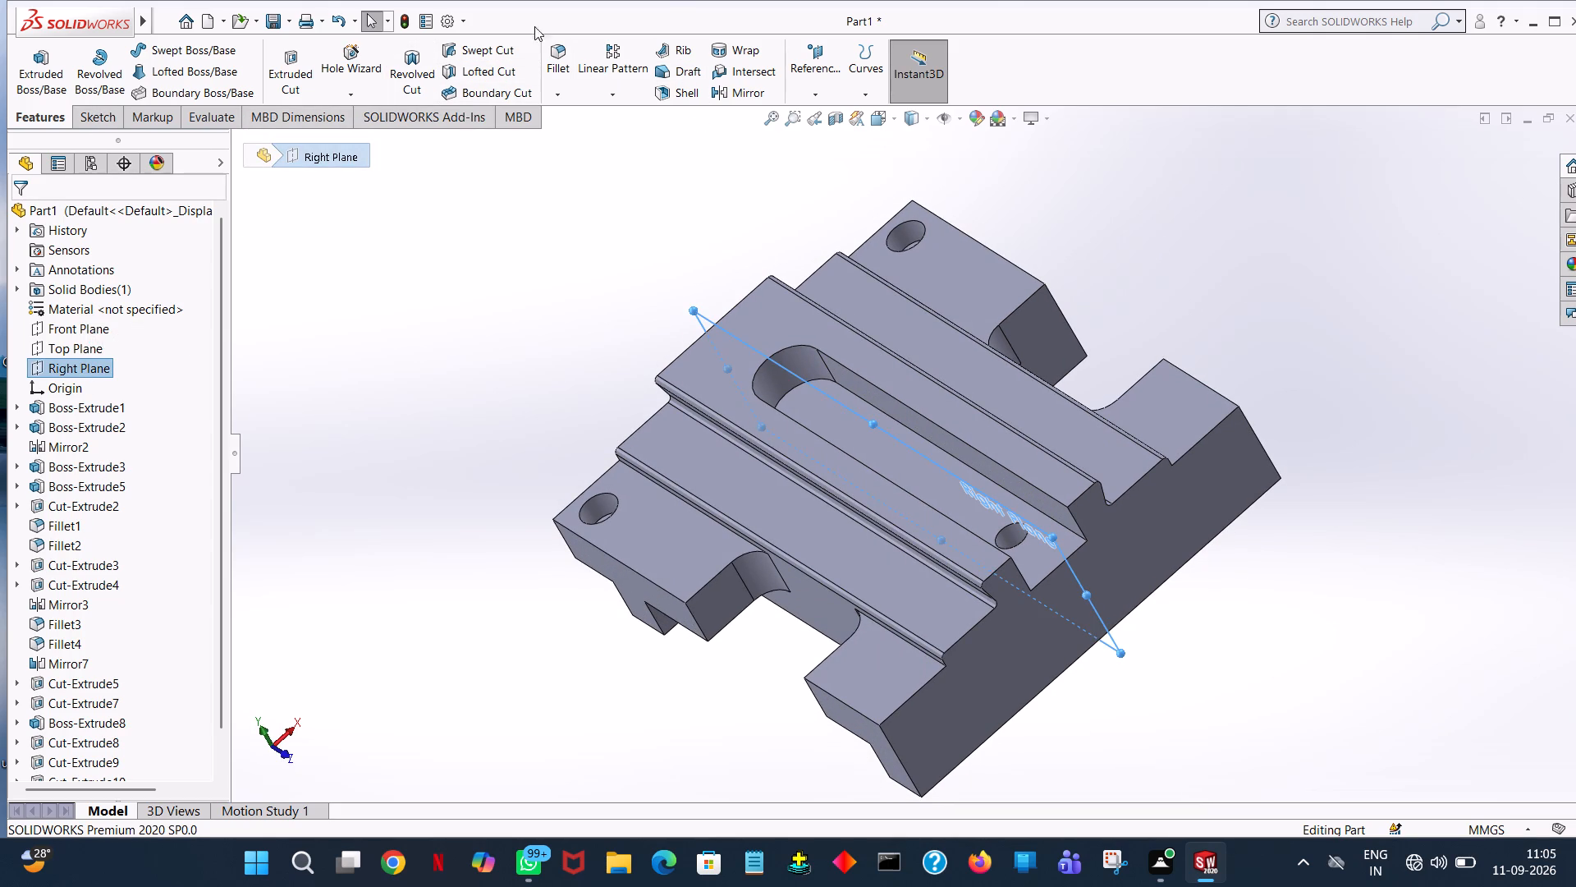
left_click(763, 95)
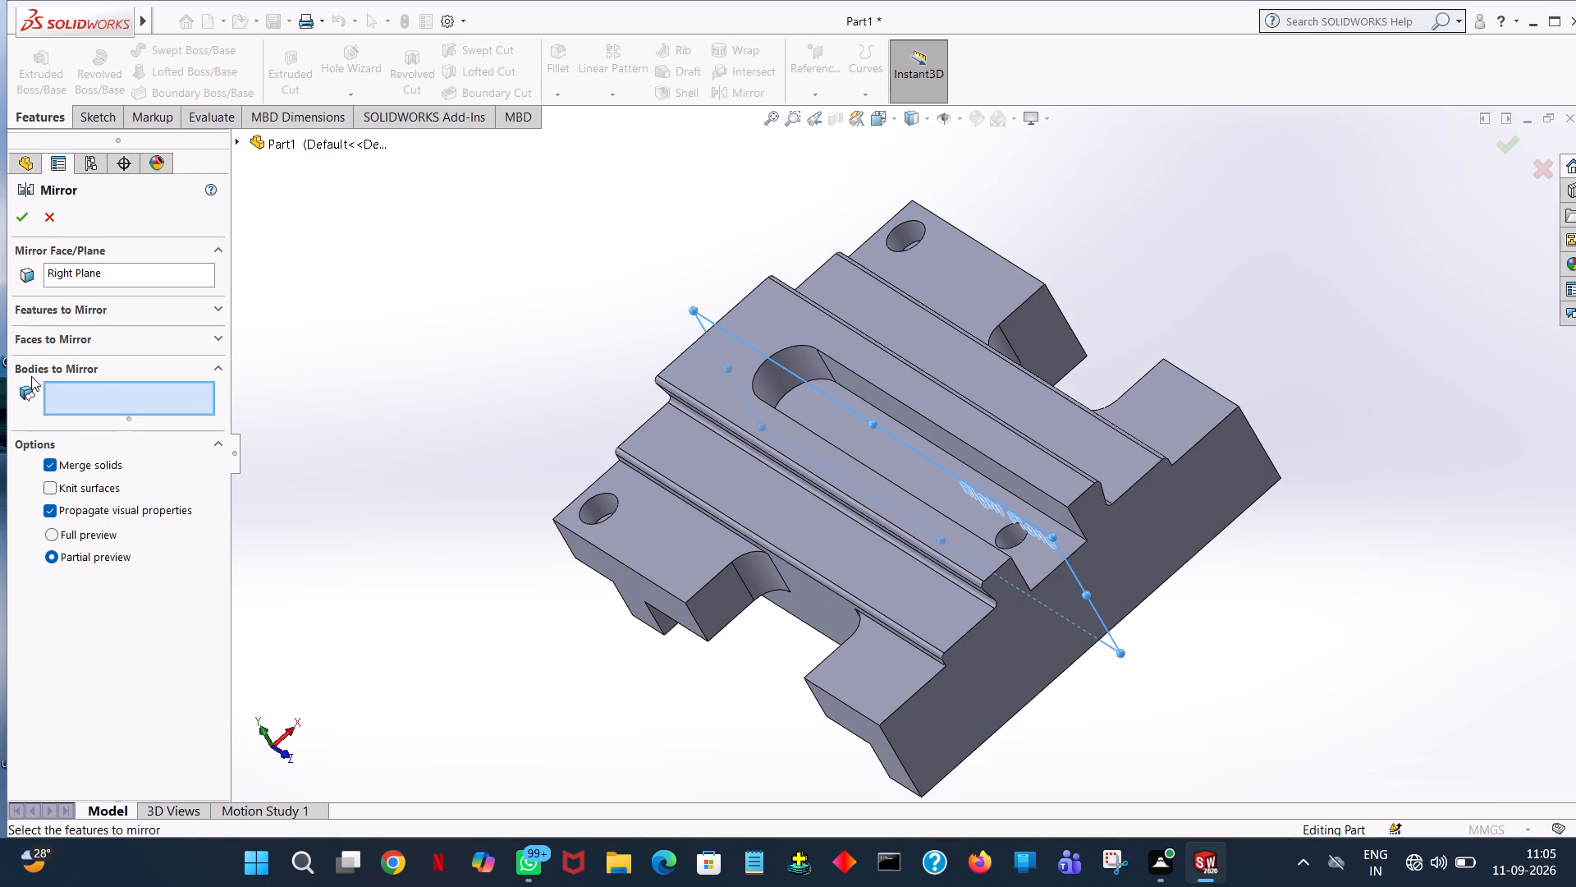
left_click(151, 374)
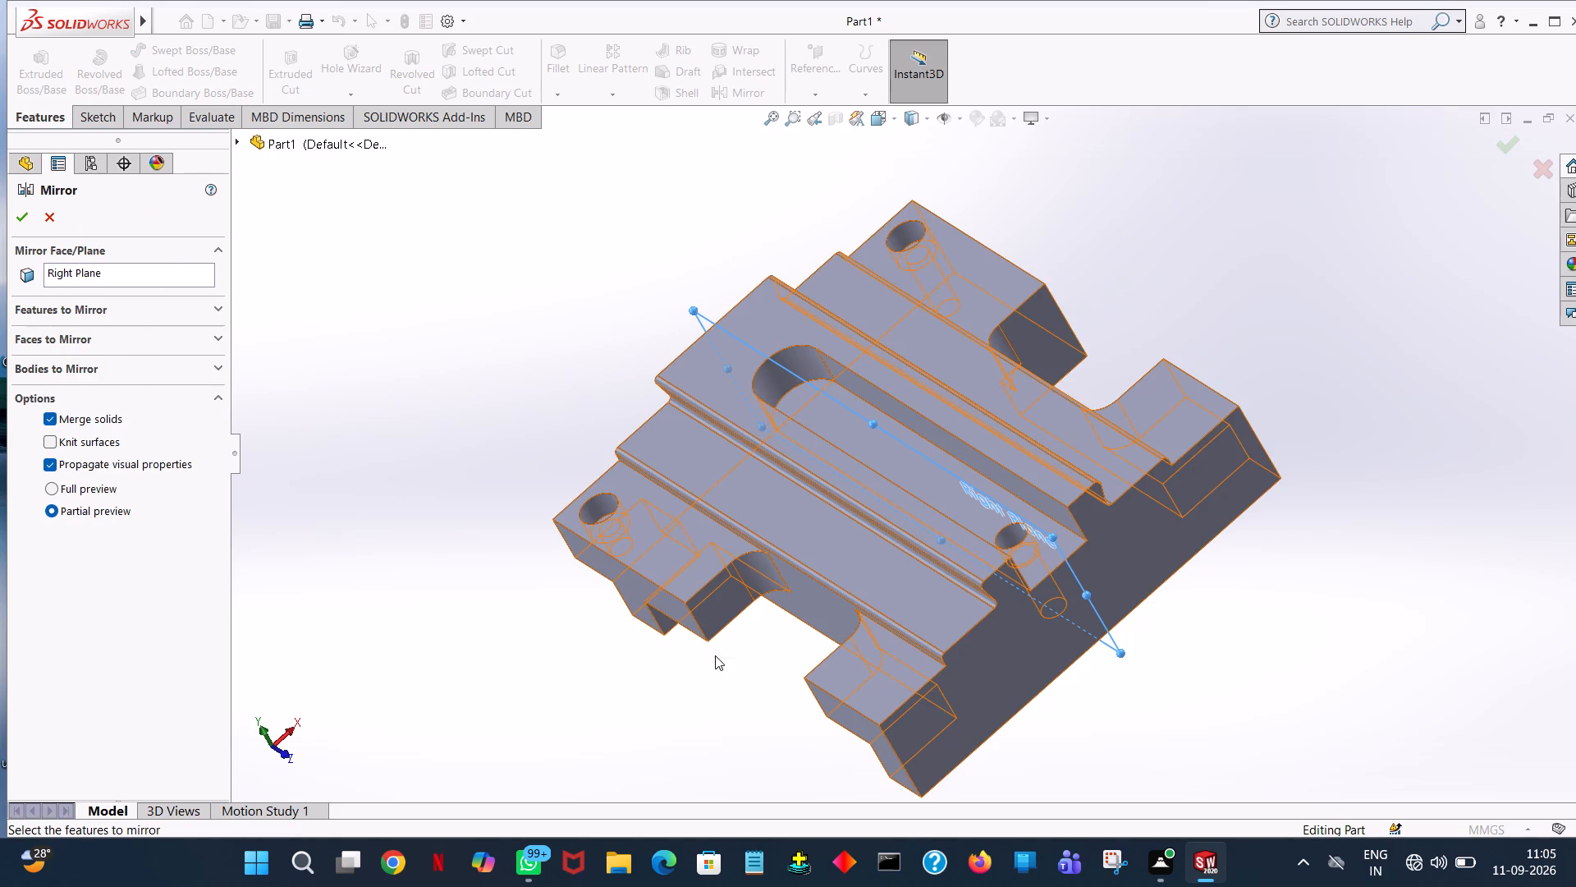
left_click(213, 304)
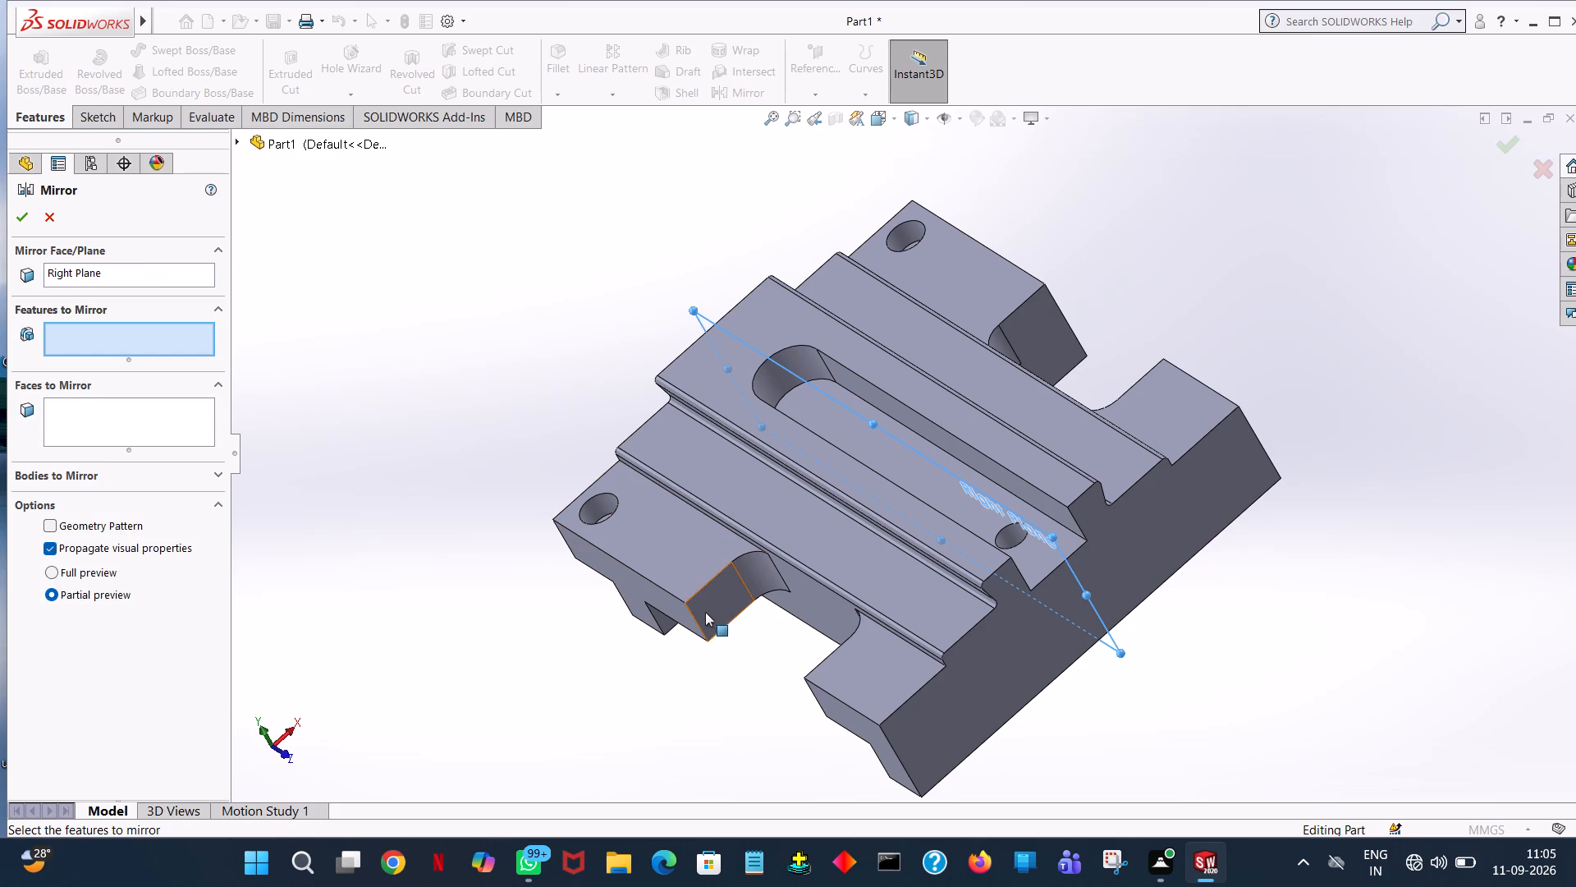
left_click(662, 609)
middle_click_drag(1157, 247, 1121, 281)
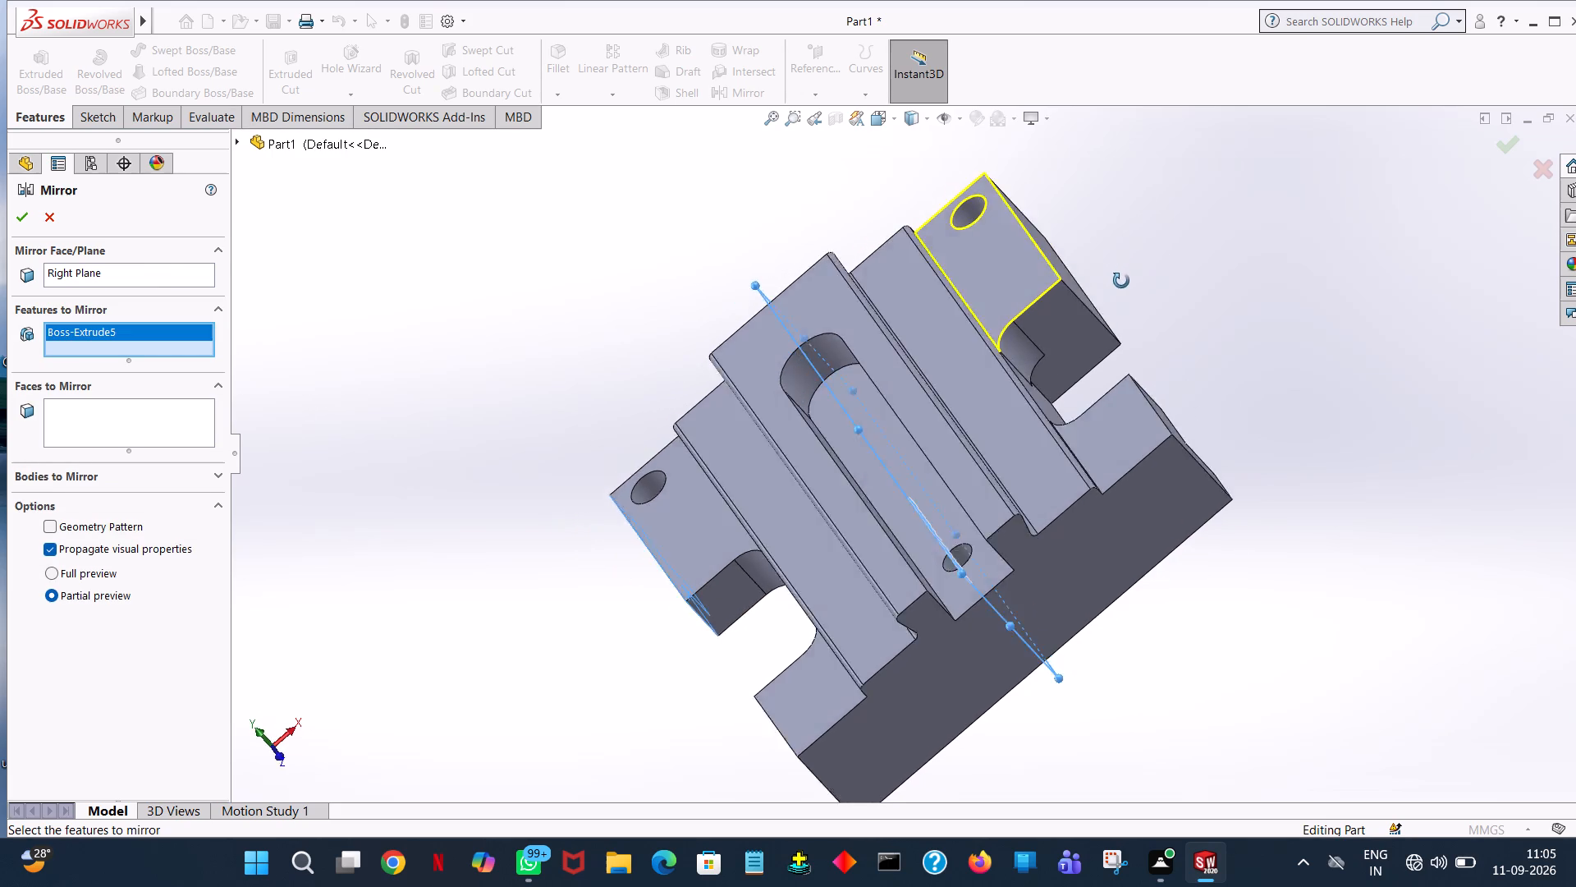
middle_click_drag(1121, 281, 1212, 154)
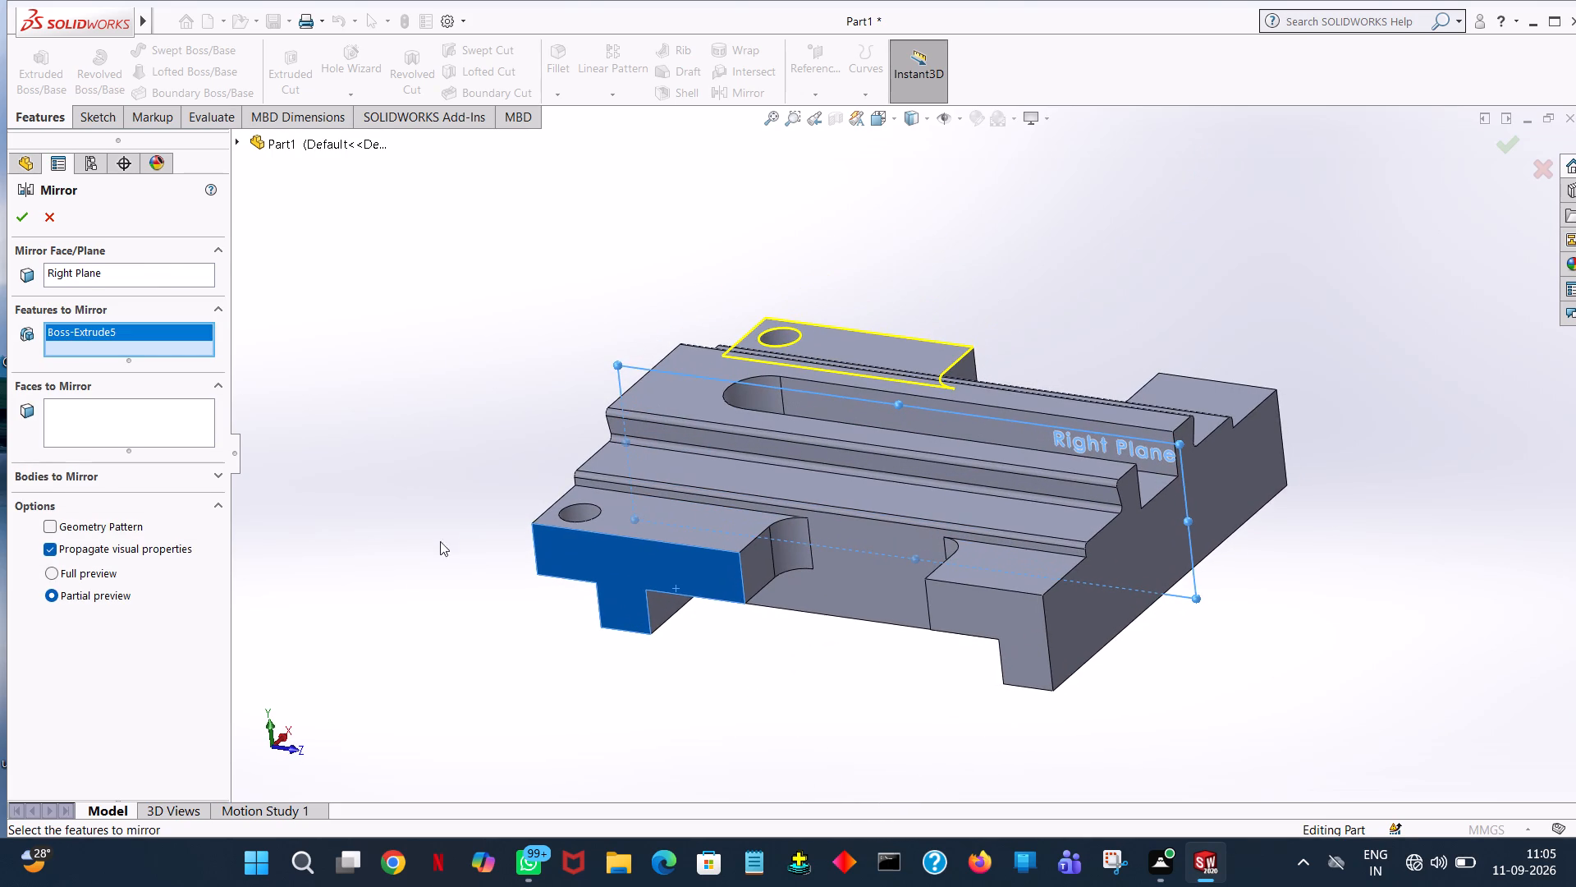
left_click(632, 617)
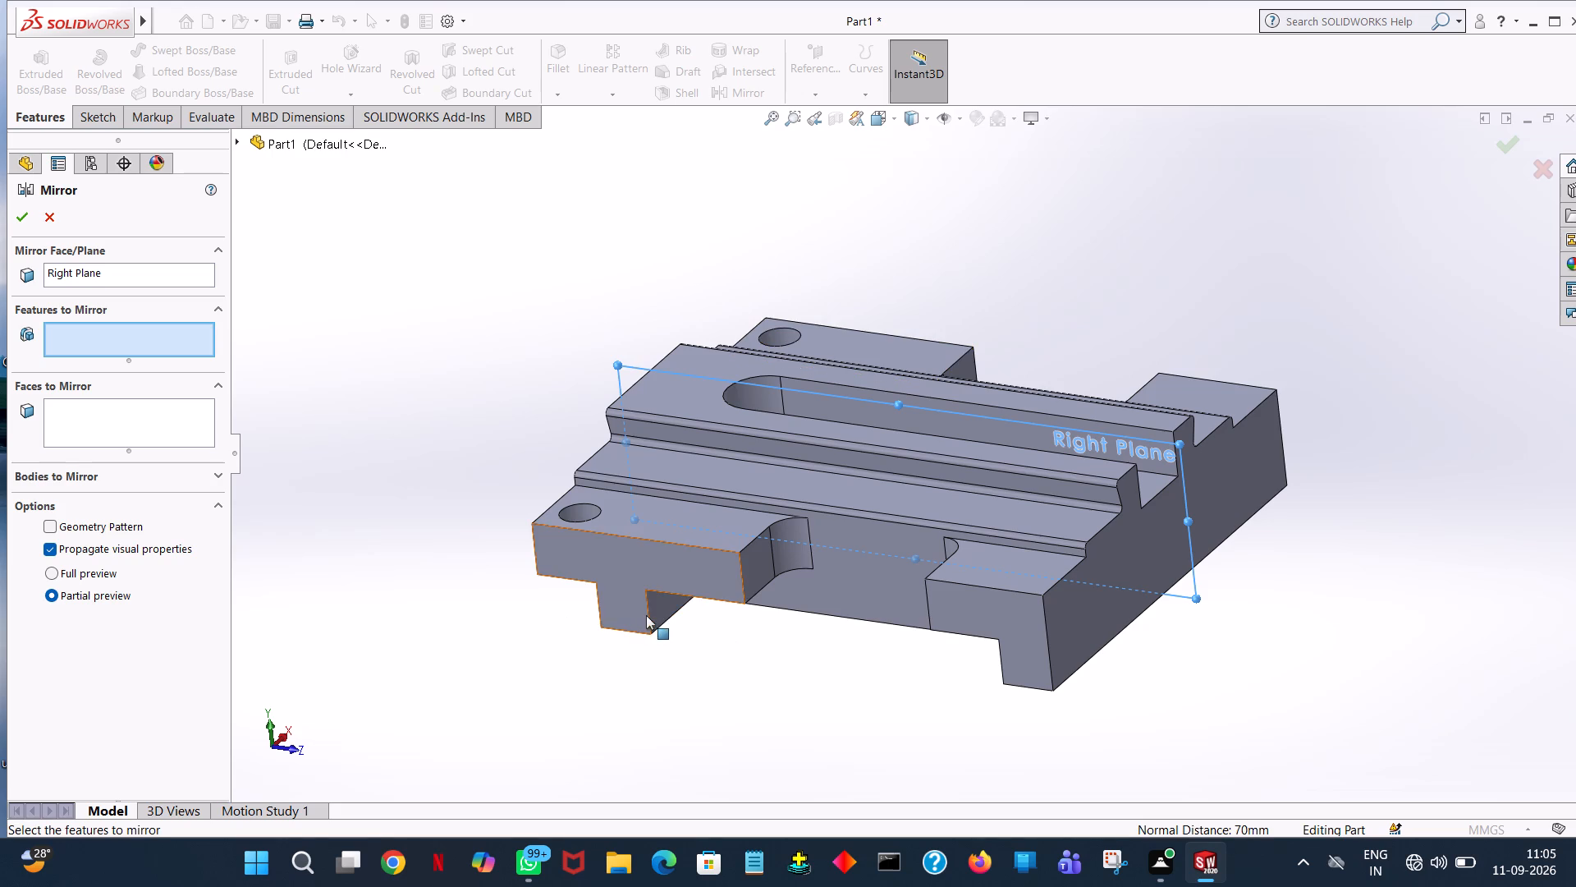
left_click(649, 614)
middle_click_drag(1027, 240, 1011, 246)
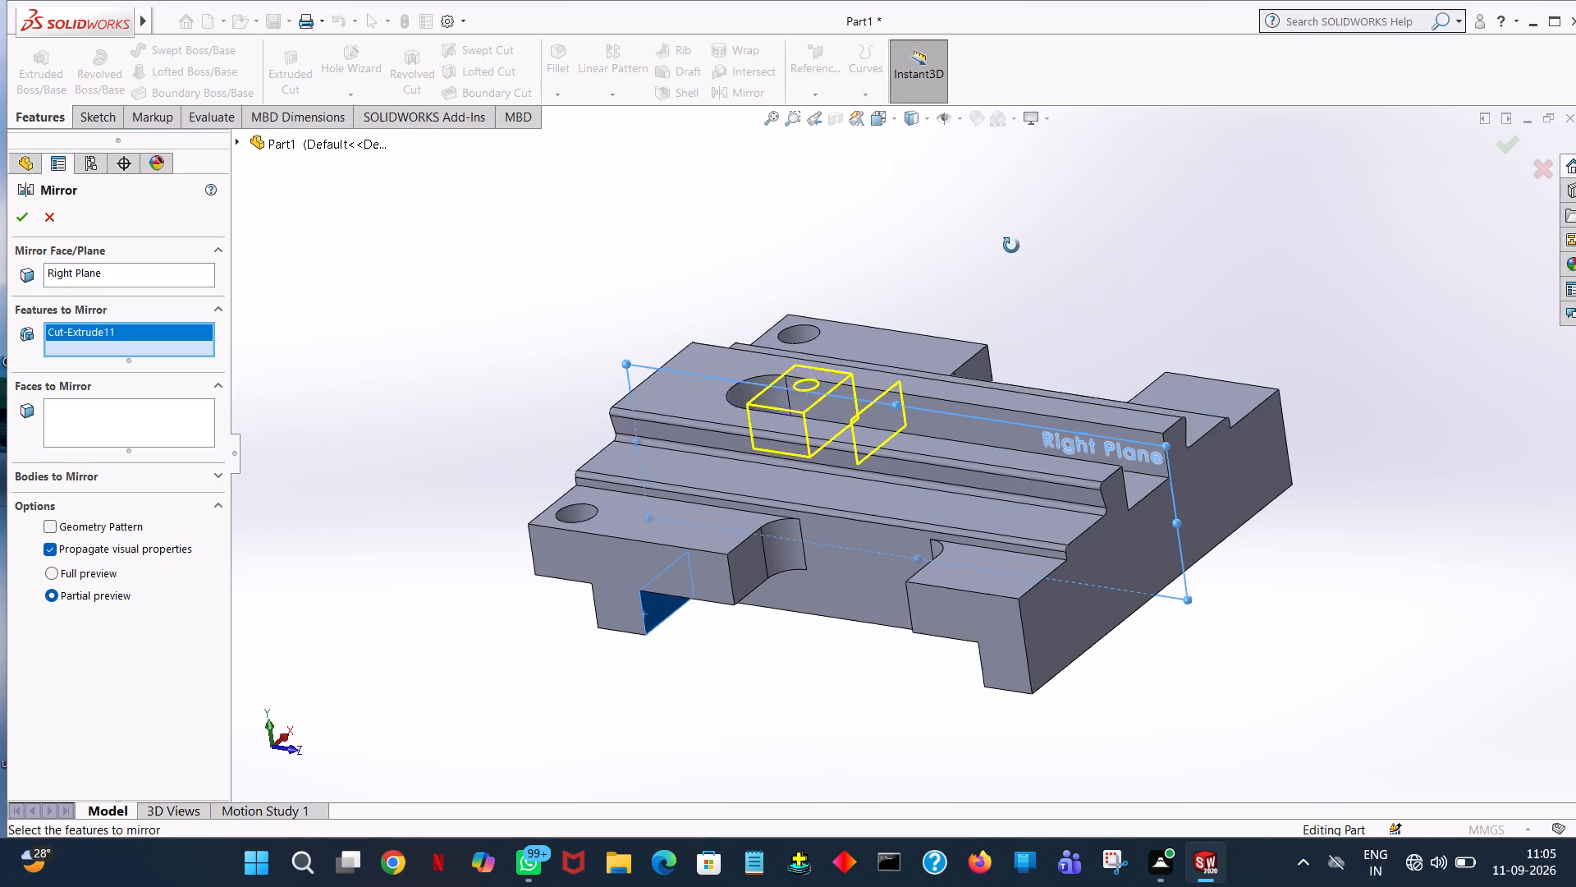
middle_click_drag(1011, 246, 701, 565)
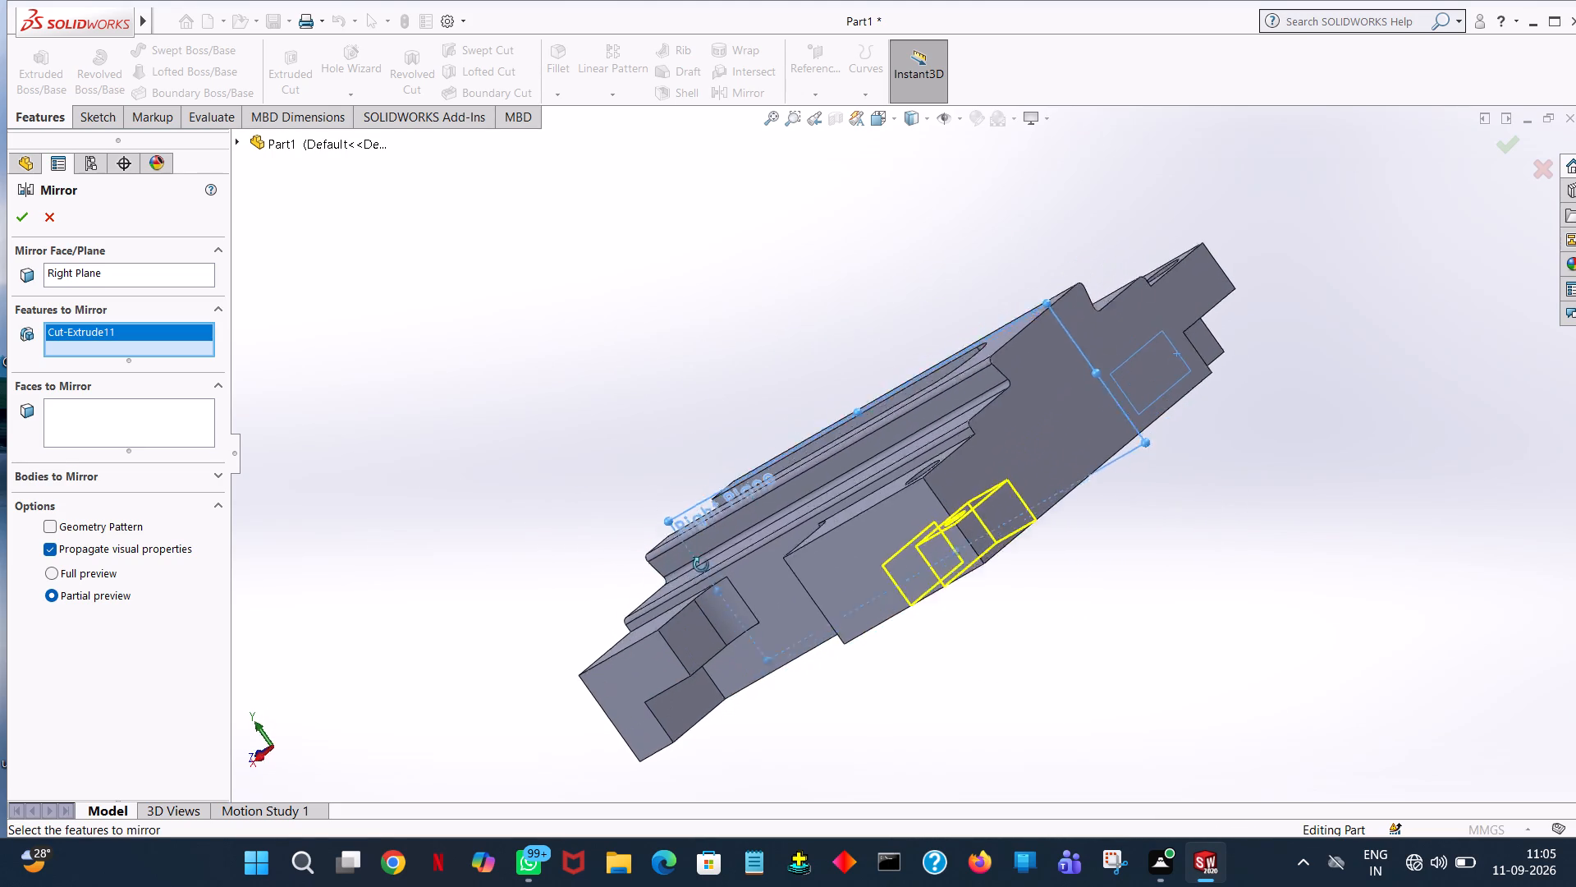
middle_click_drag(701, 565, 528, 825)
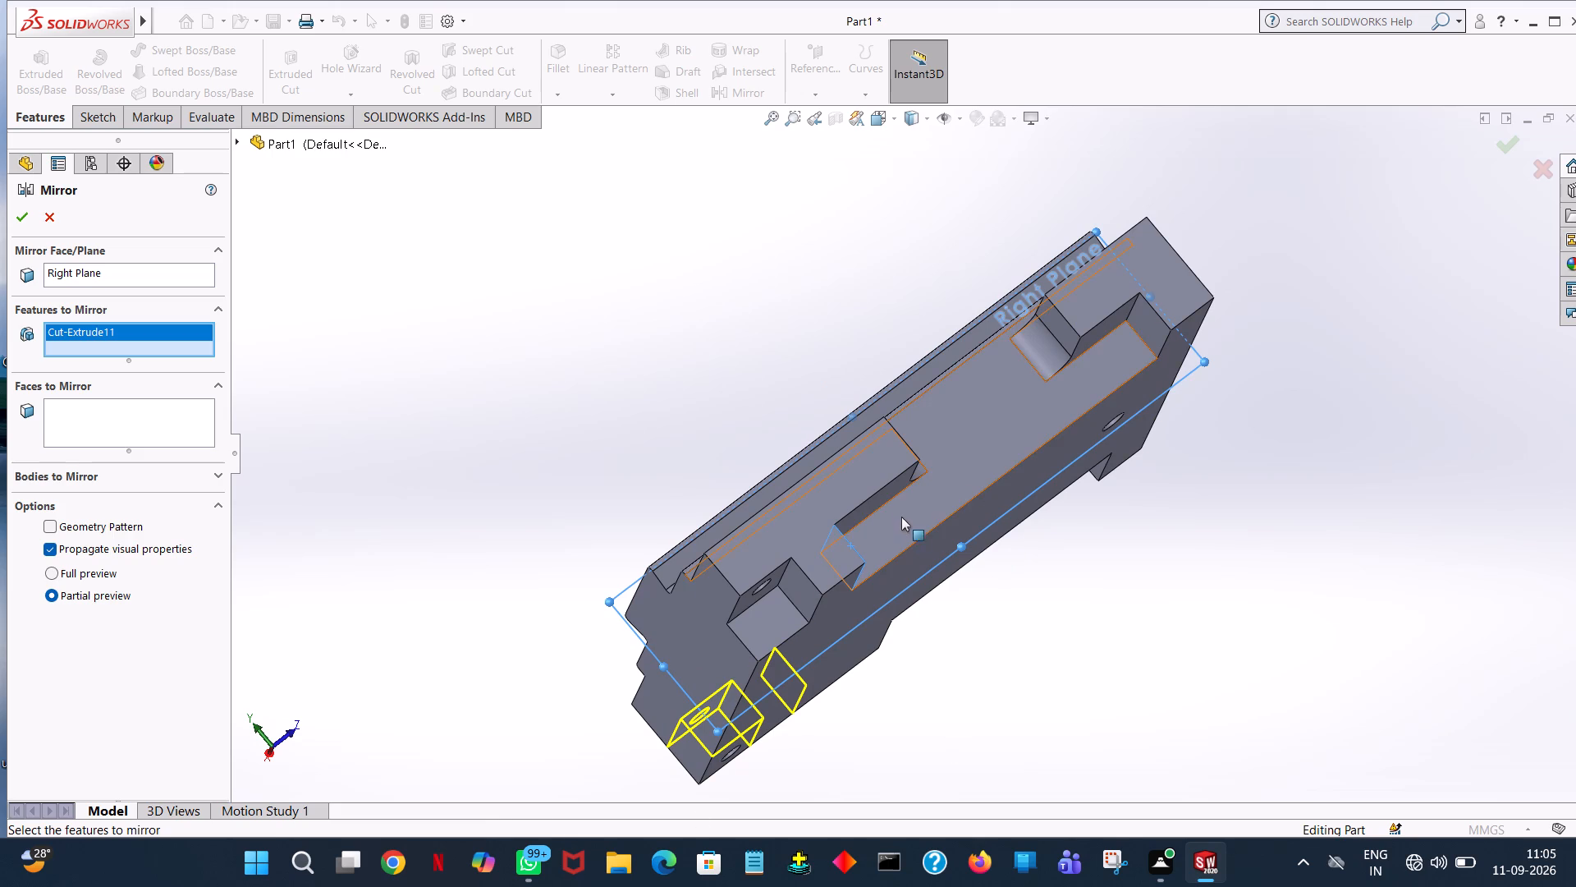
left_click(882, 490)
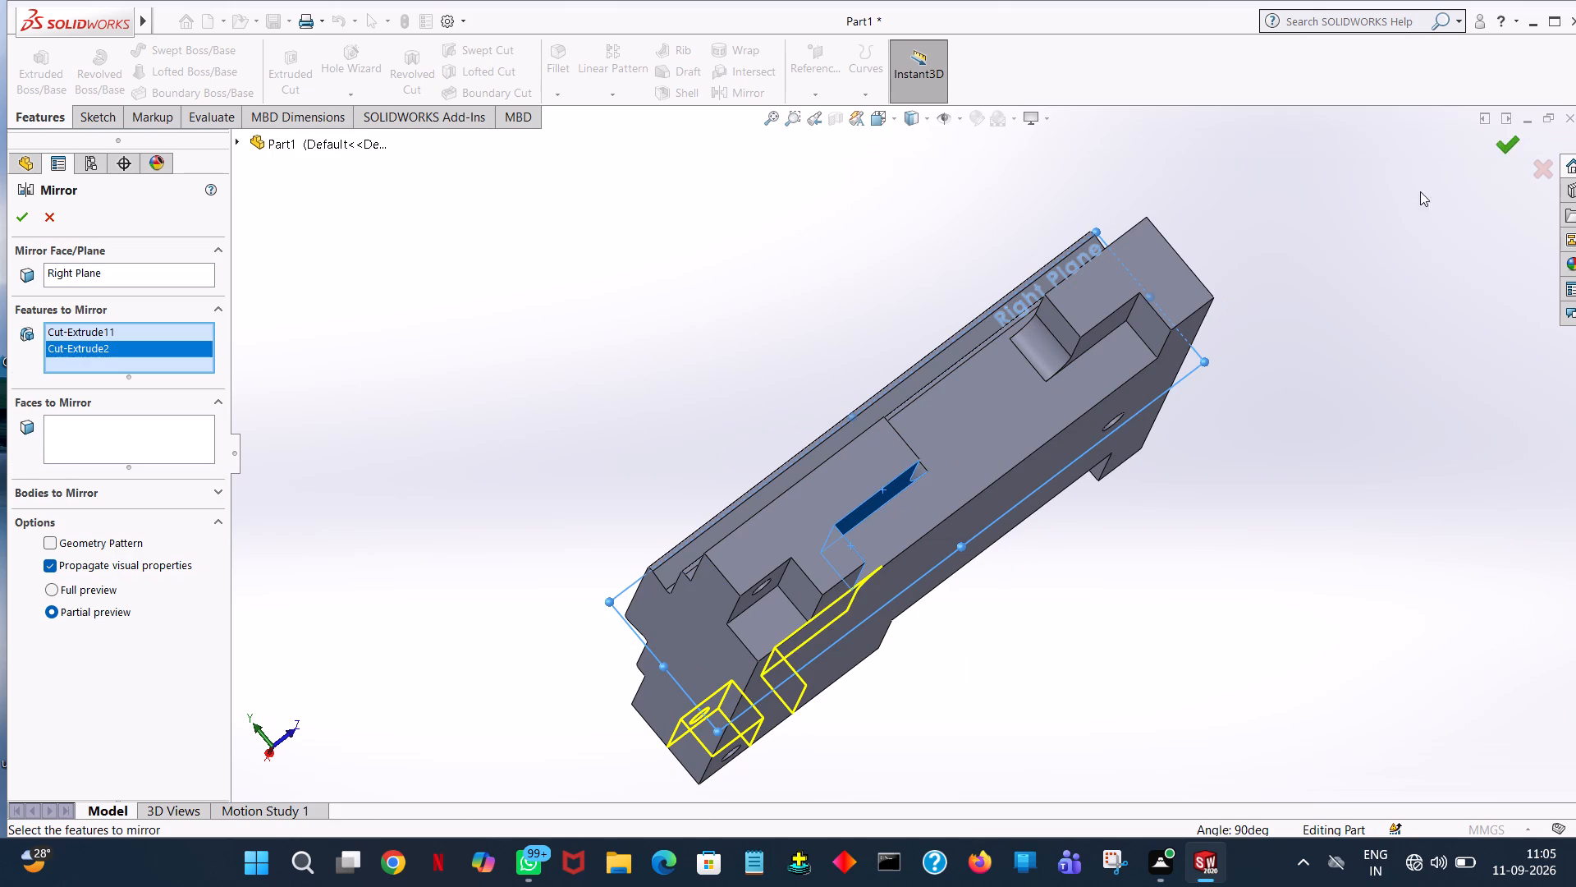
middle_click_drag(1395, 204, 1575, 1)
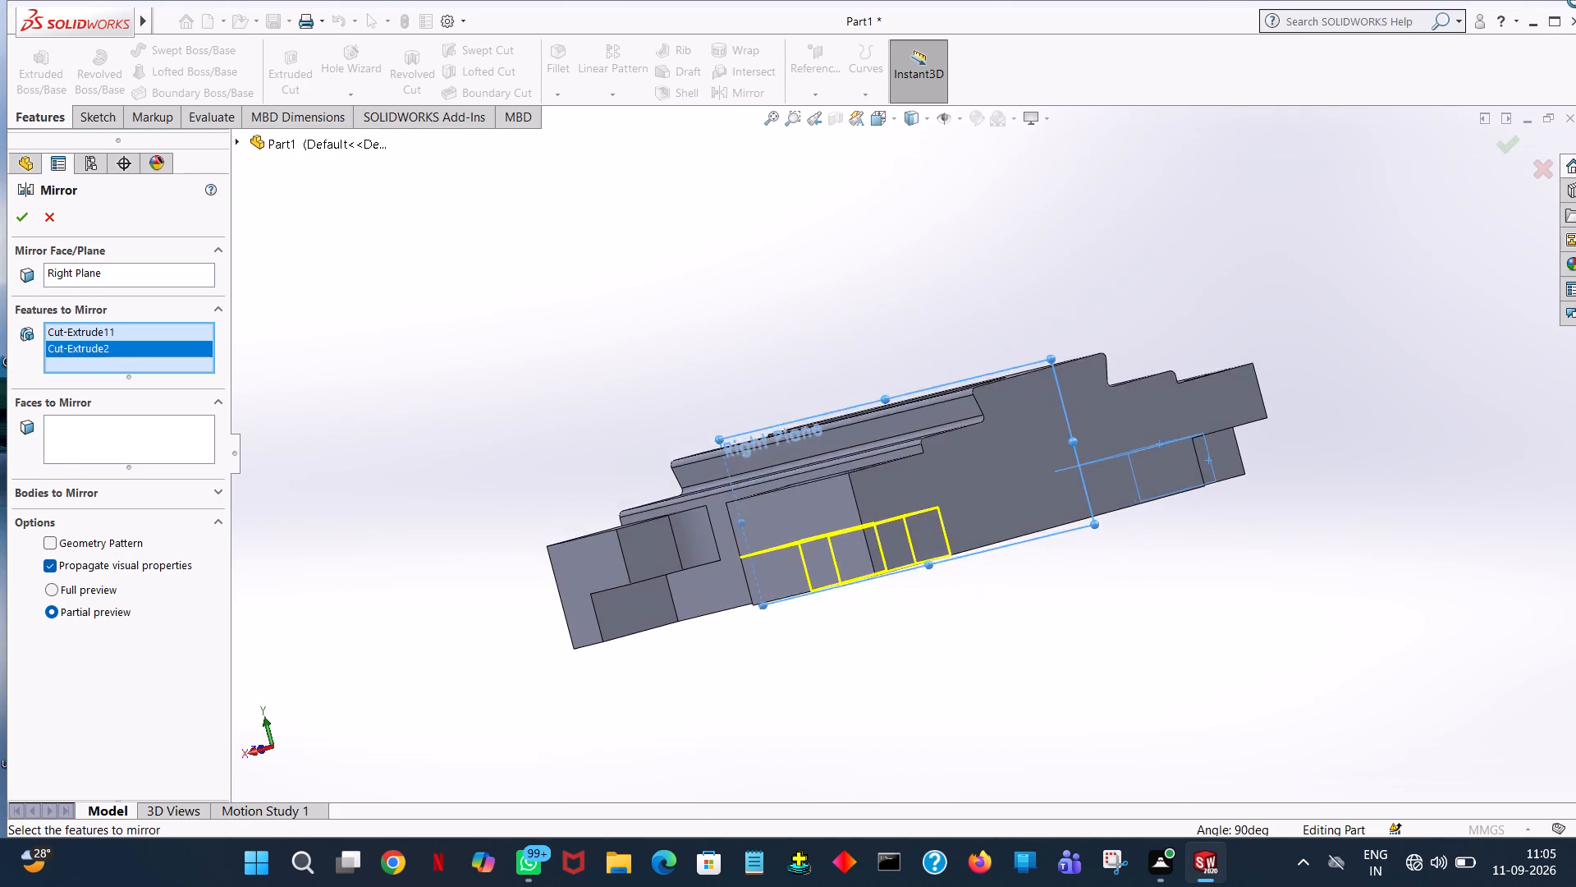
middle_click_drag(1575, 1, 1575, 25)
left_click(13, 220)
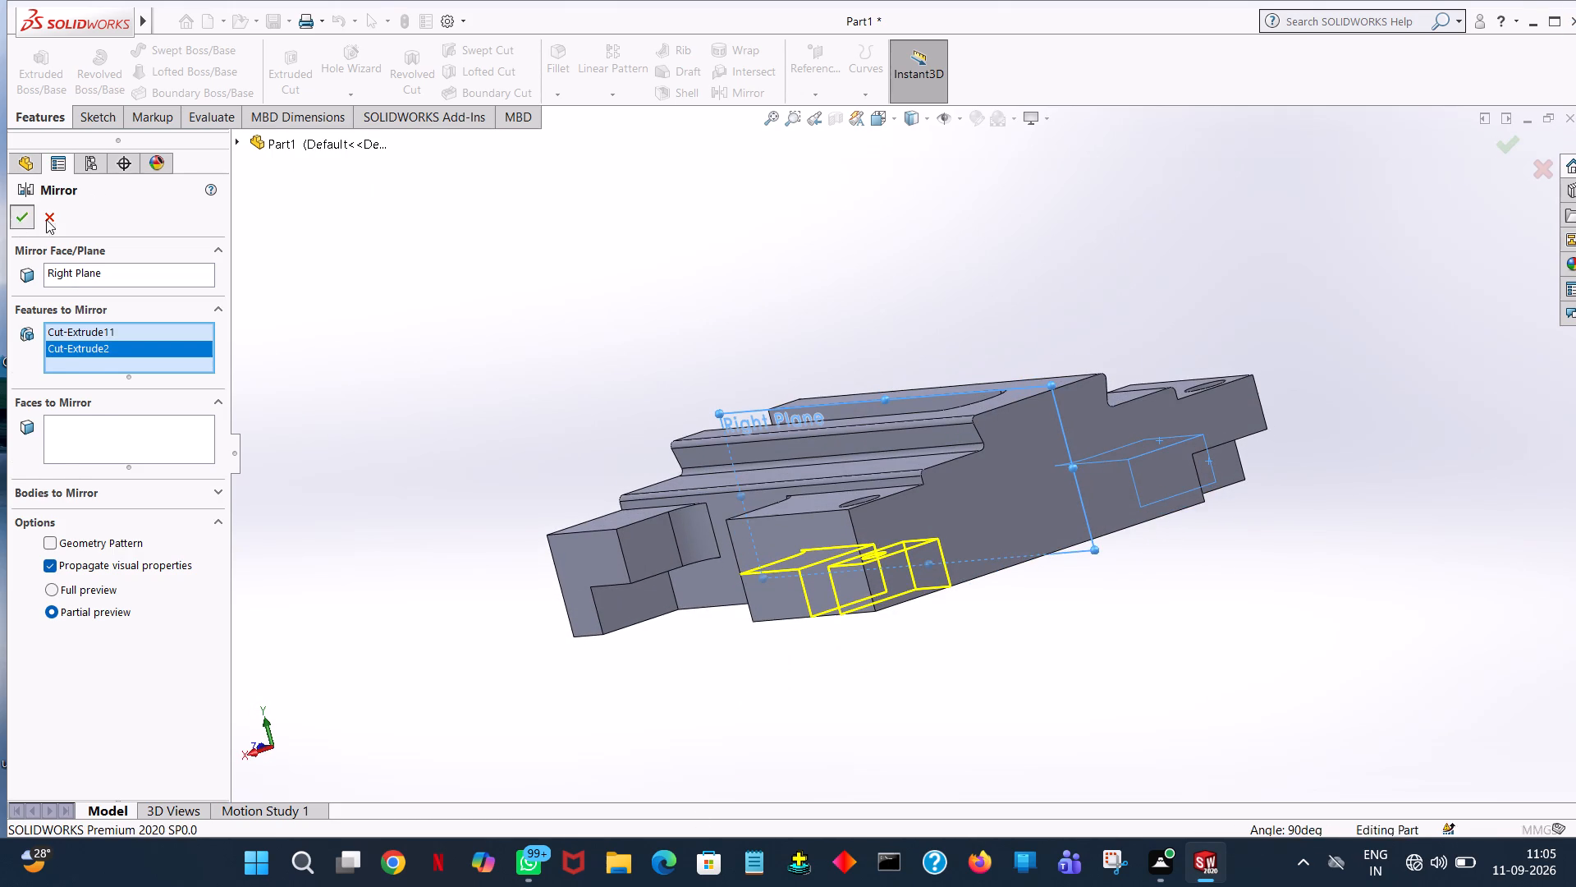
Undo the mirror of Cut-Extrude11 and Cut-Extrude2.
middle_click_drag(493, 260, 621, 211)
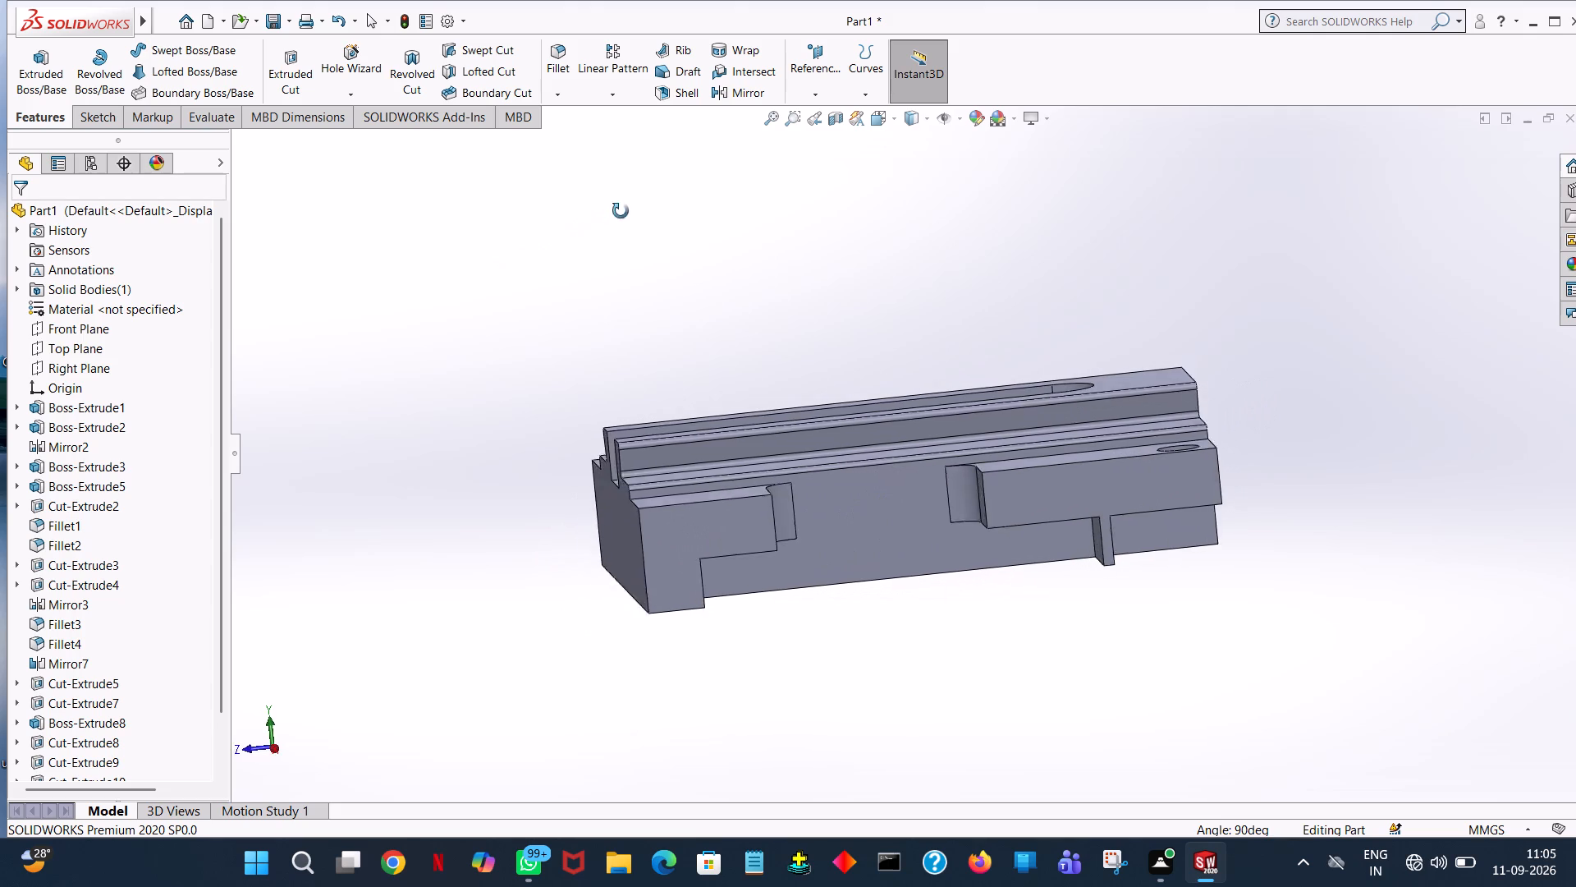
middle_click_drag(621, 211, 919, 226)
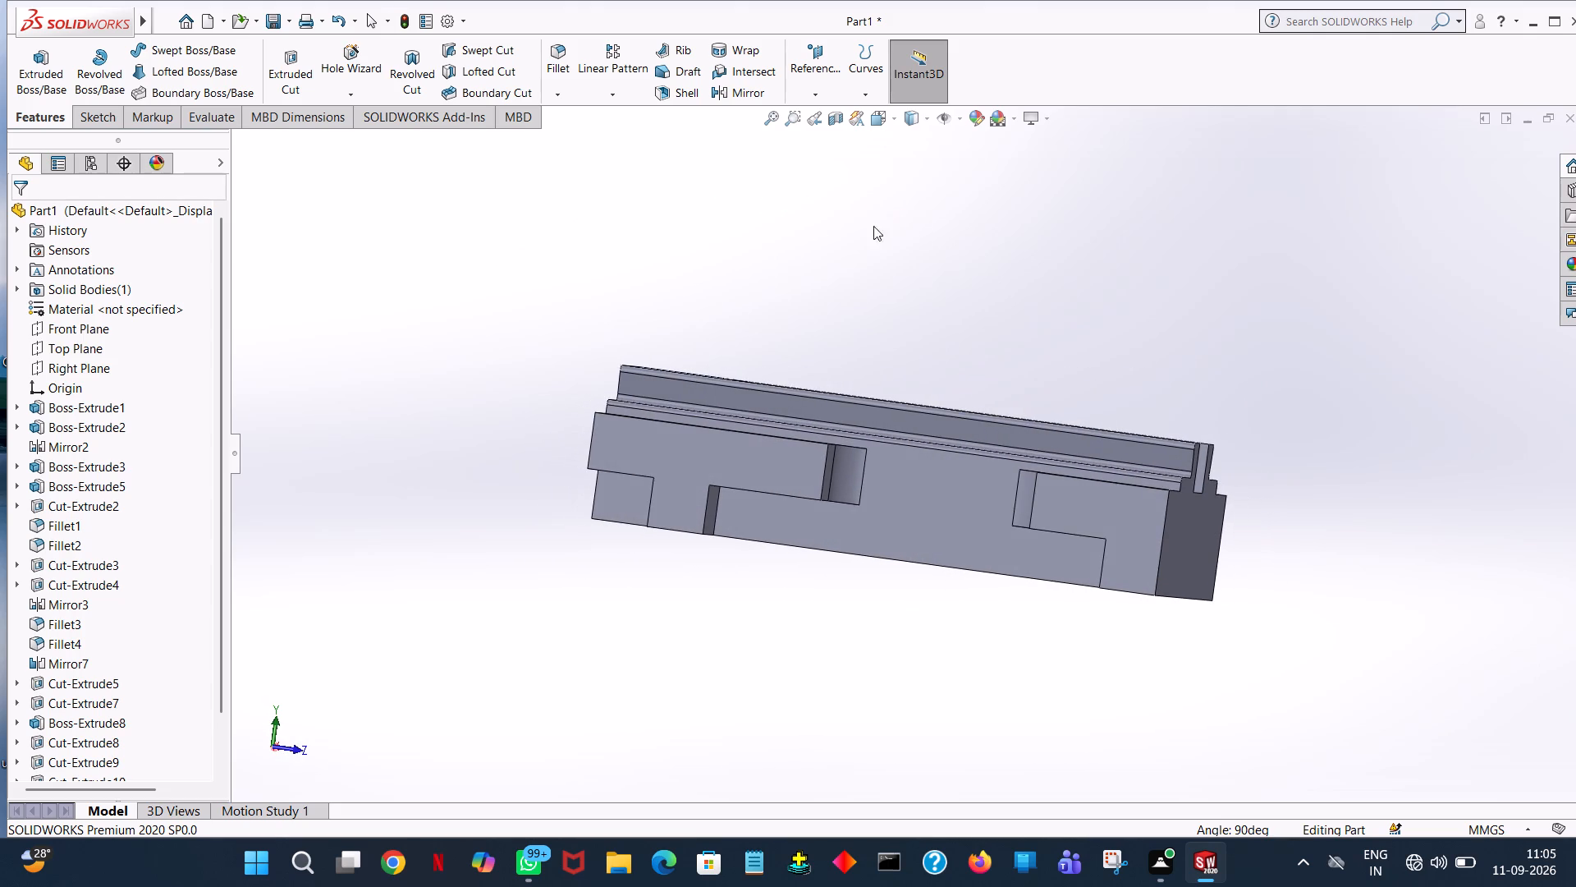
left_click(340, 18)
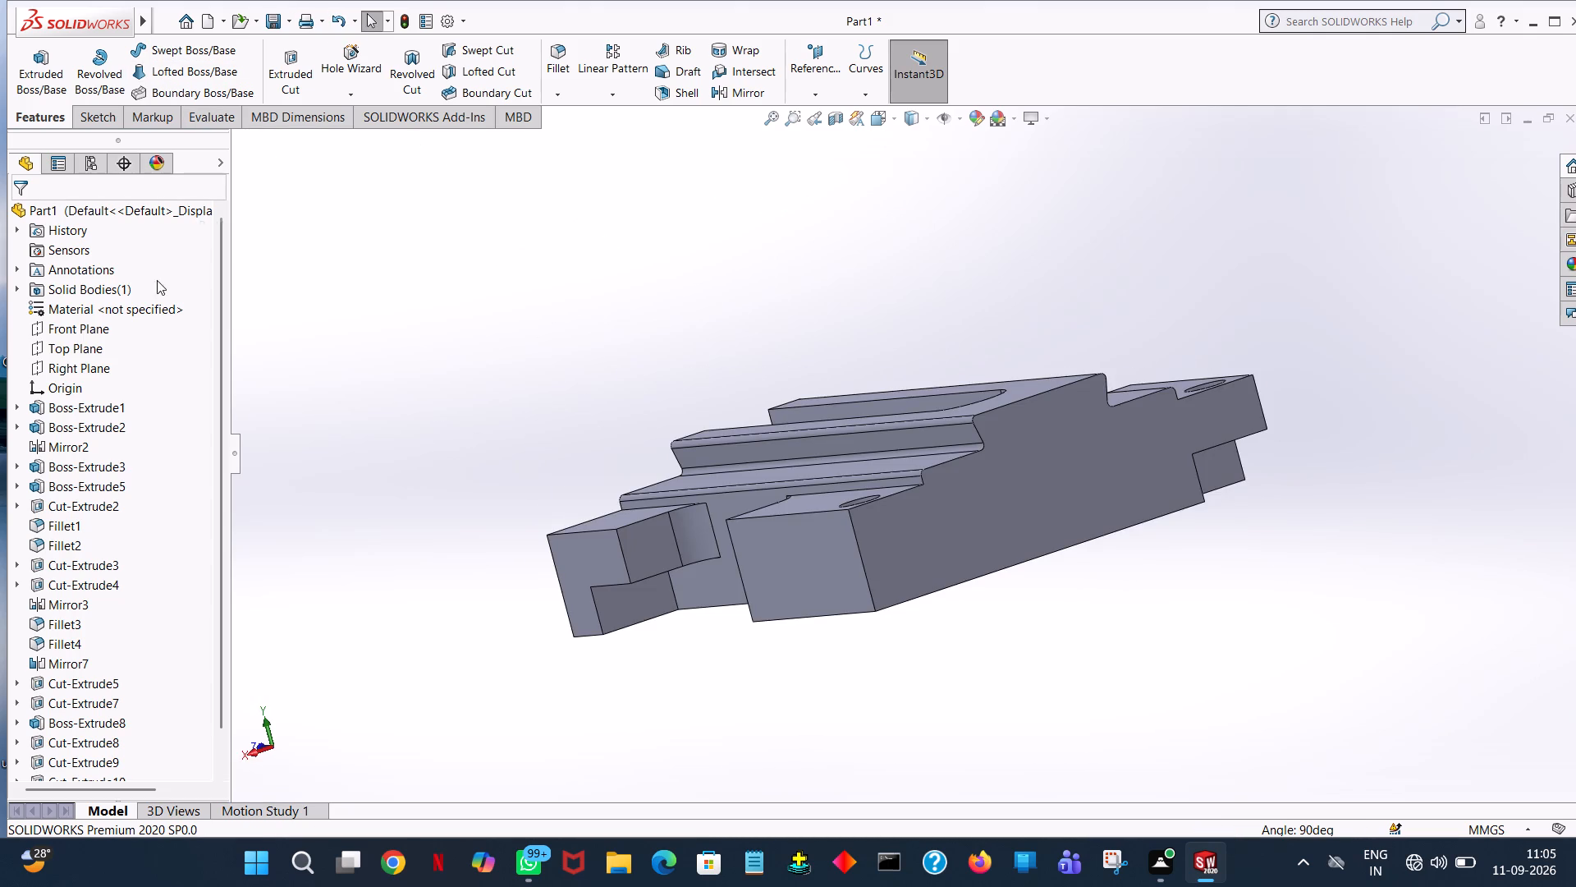
Mirror the side block feature Boss-Extrude5 together with Cut-Extrude2 about the Right Plane, leaving Boss-Extrude1 out of the selection.
middle_click_drag(717, 194, 680, 348)
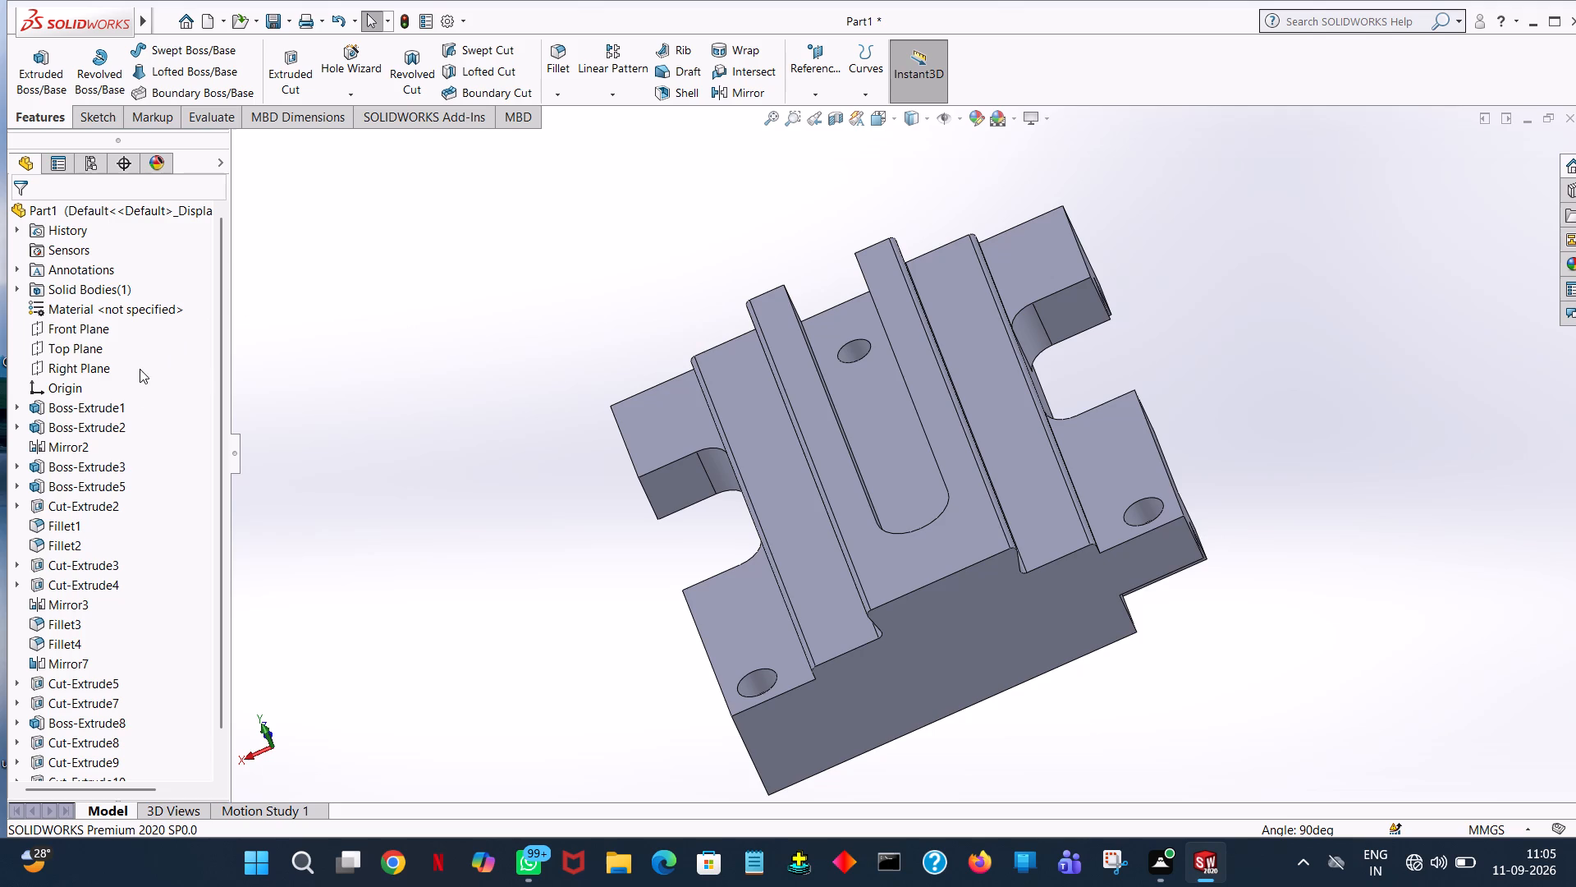
left_click(95, 362)
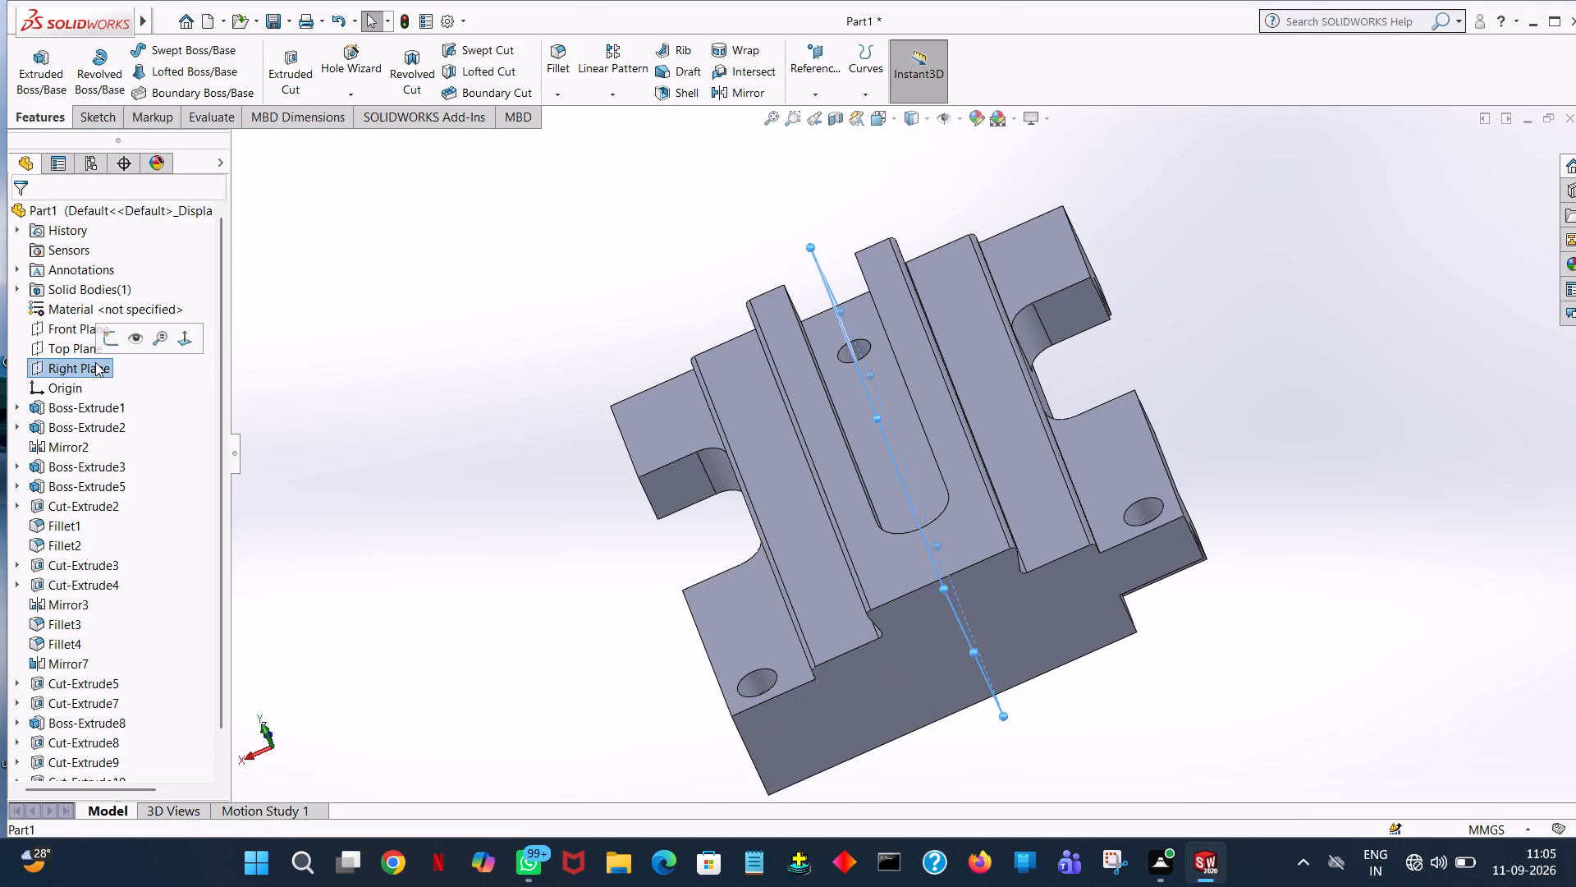
left_click(728, 96)
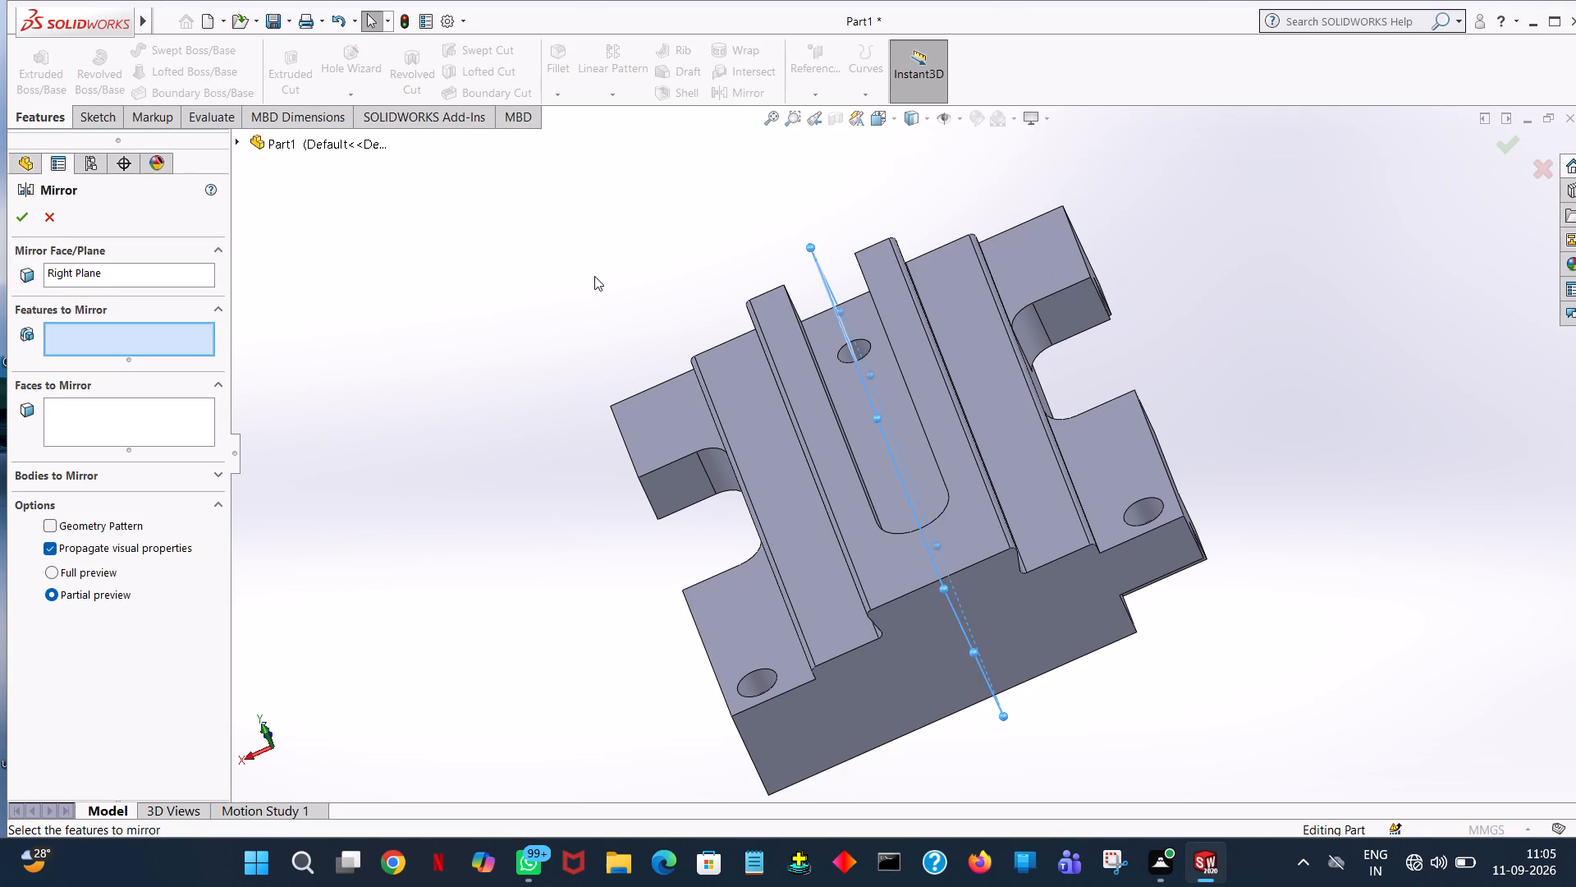
middle_click_drag(594, 276, 760, 425)
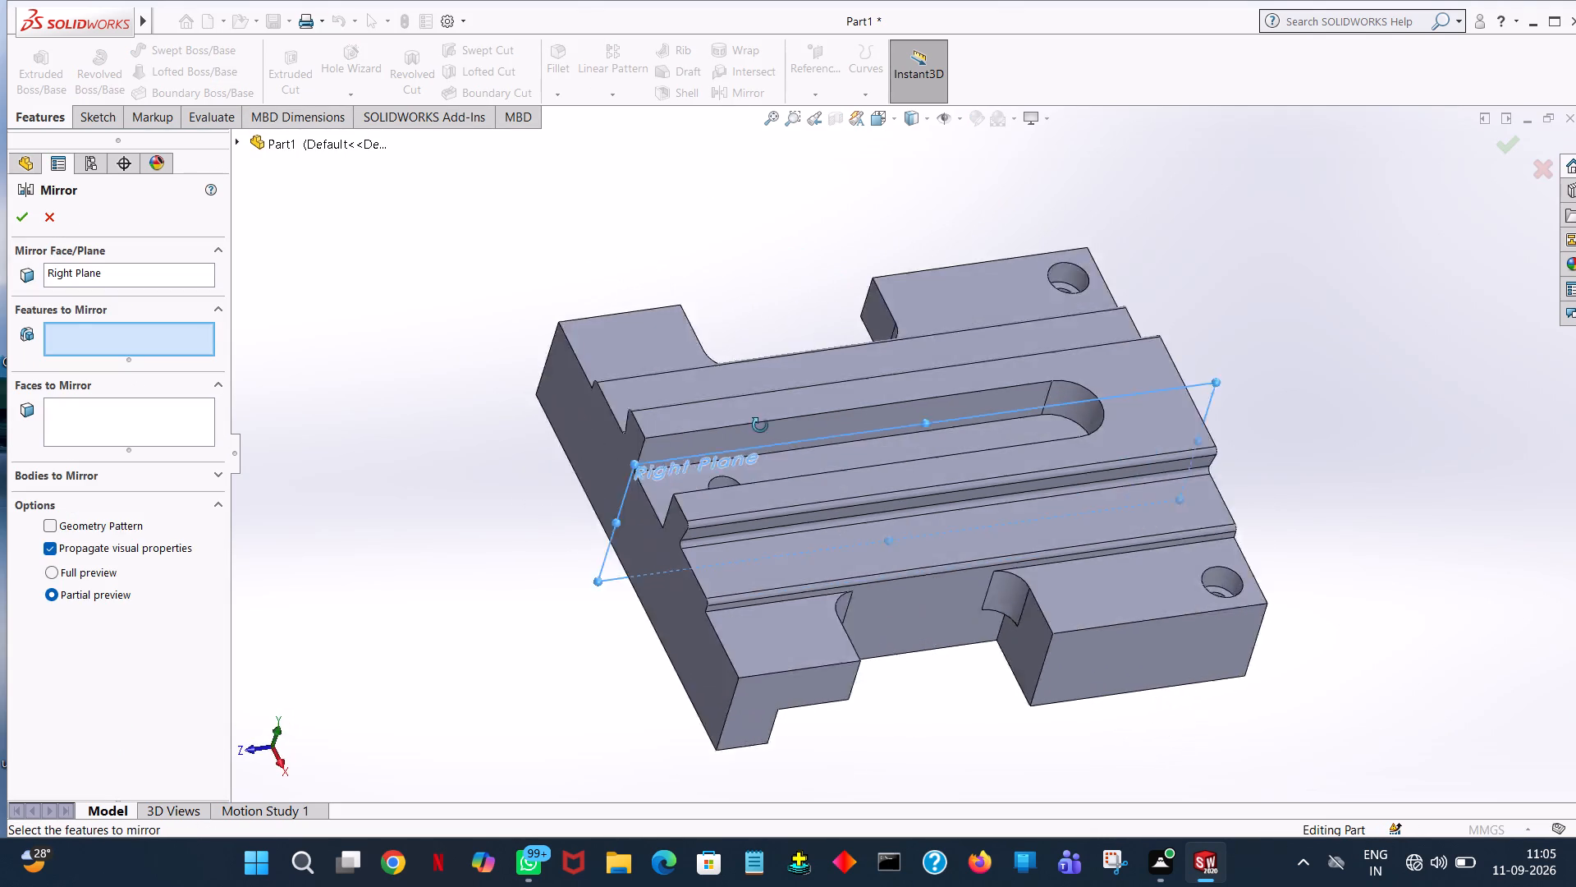
middle_click_drag(760, 425, 562, 508)
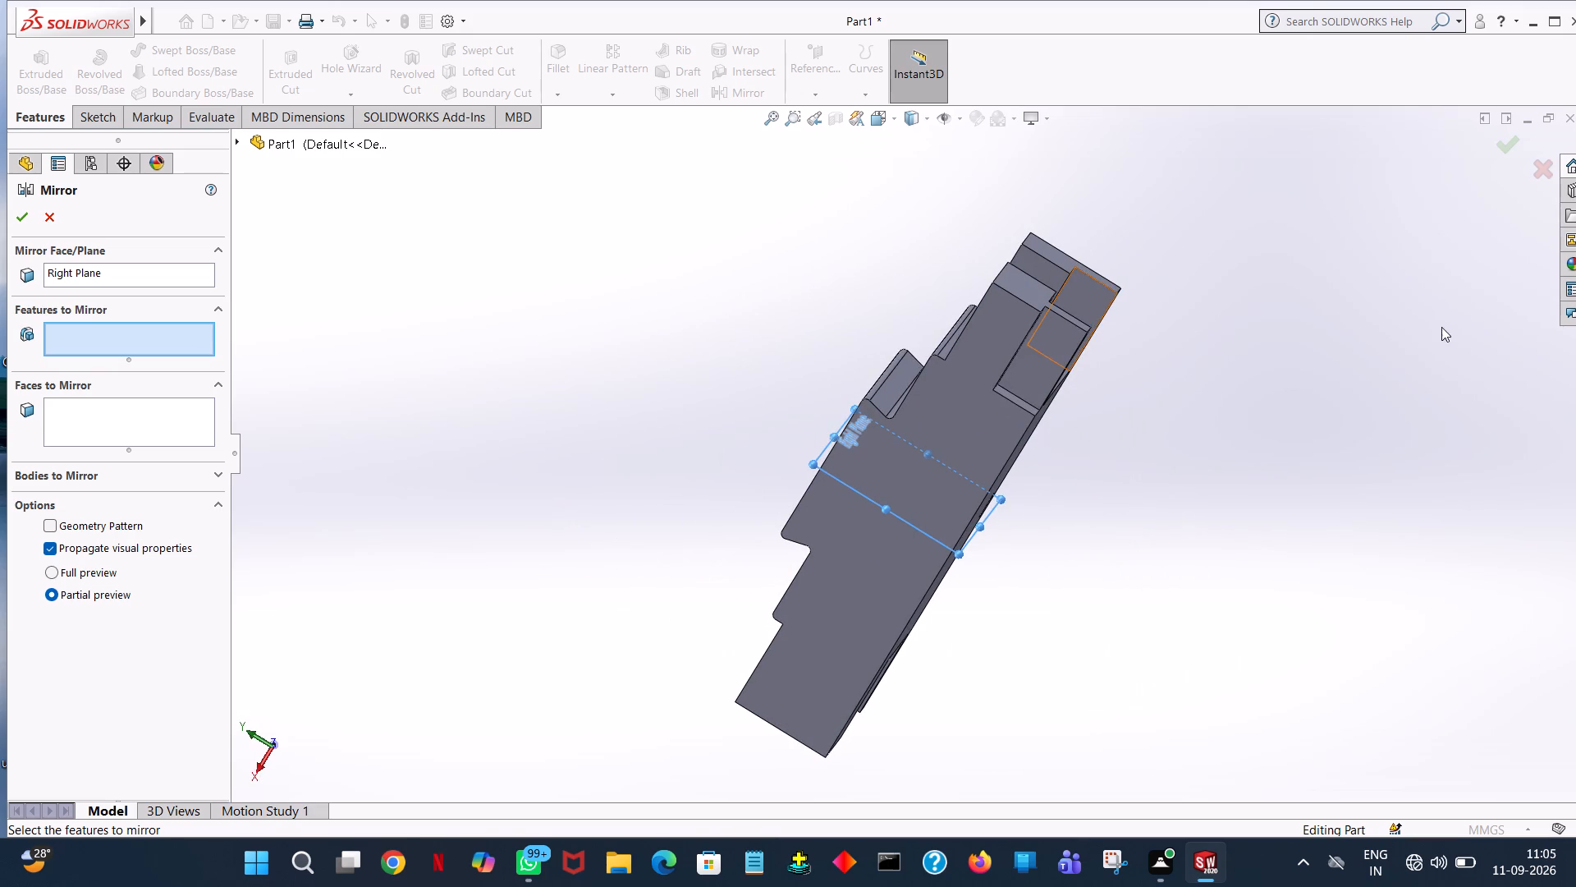
middle_click_drag(1400, 424, 1407, 545)
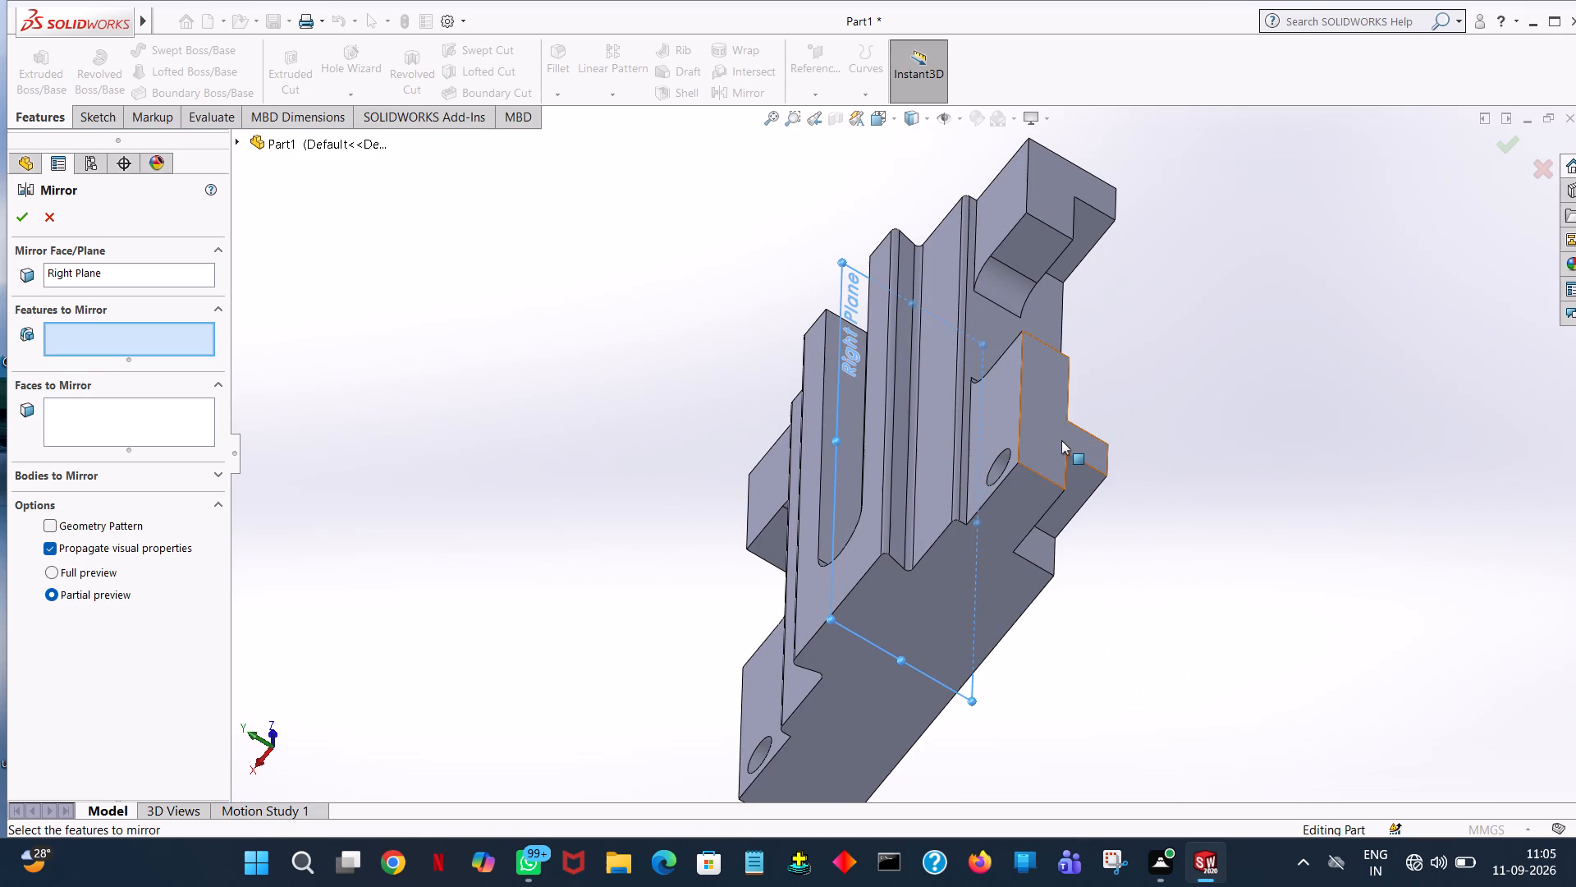
left_click(1061, 440)
middle_click_drag(1213, 412, 1299, 241)
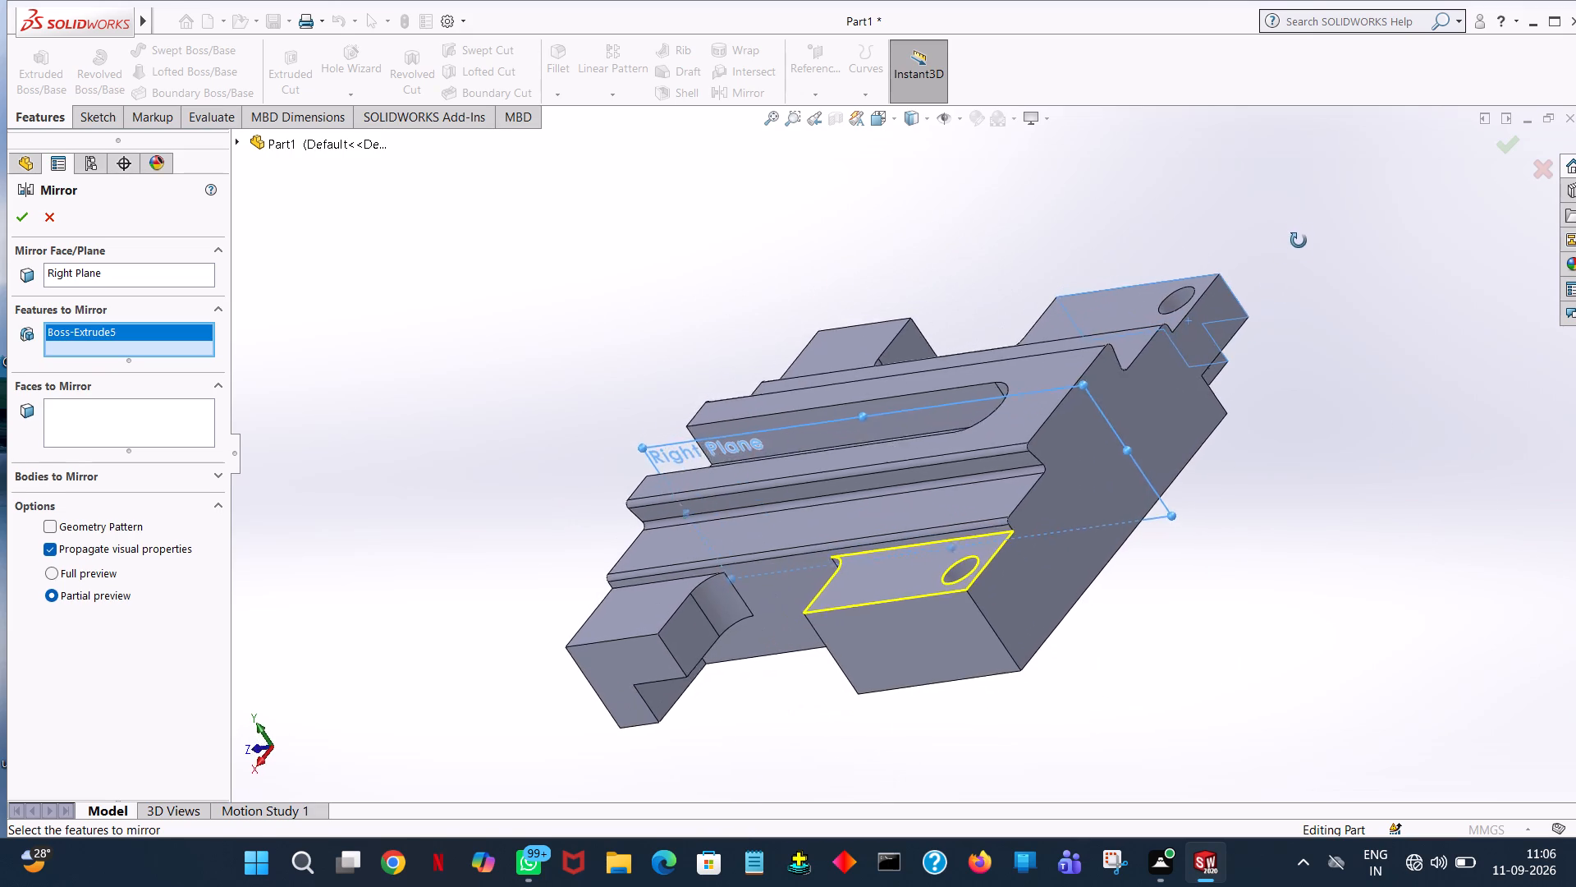
middle_click_drag(1299, 241, 1294, 285)
left_click(1207, 344)
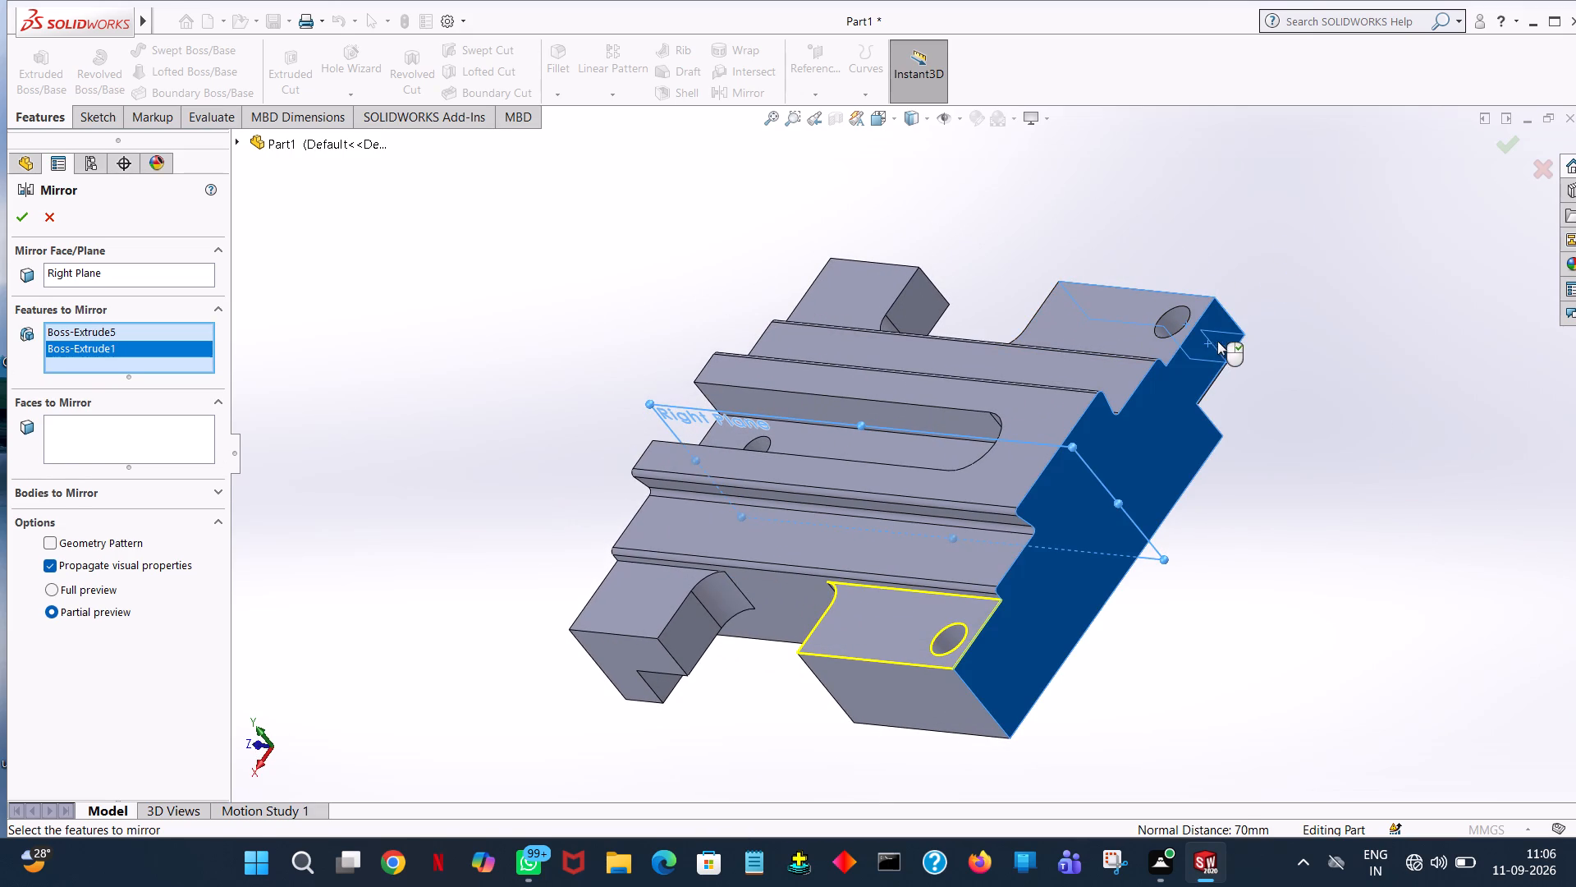
middle_click_drag(1271, 260, 1258, 397)
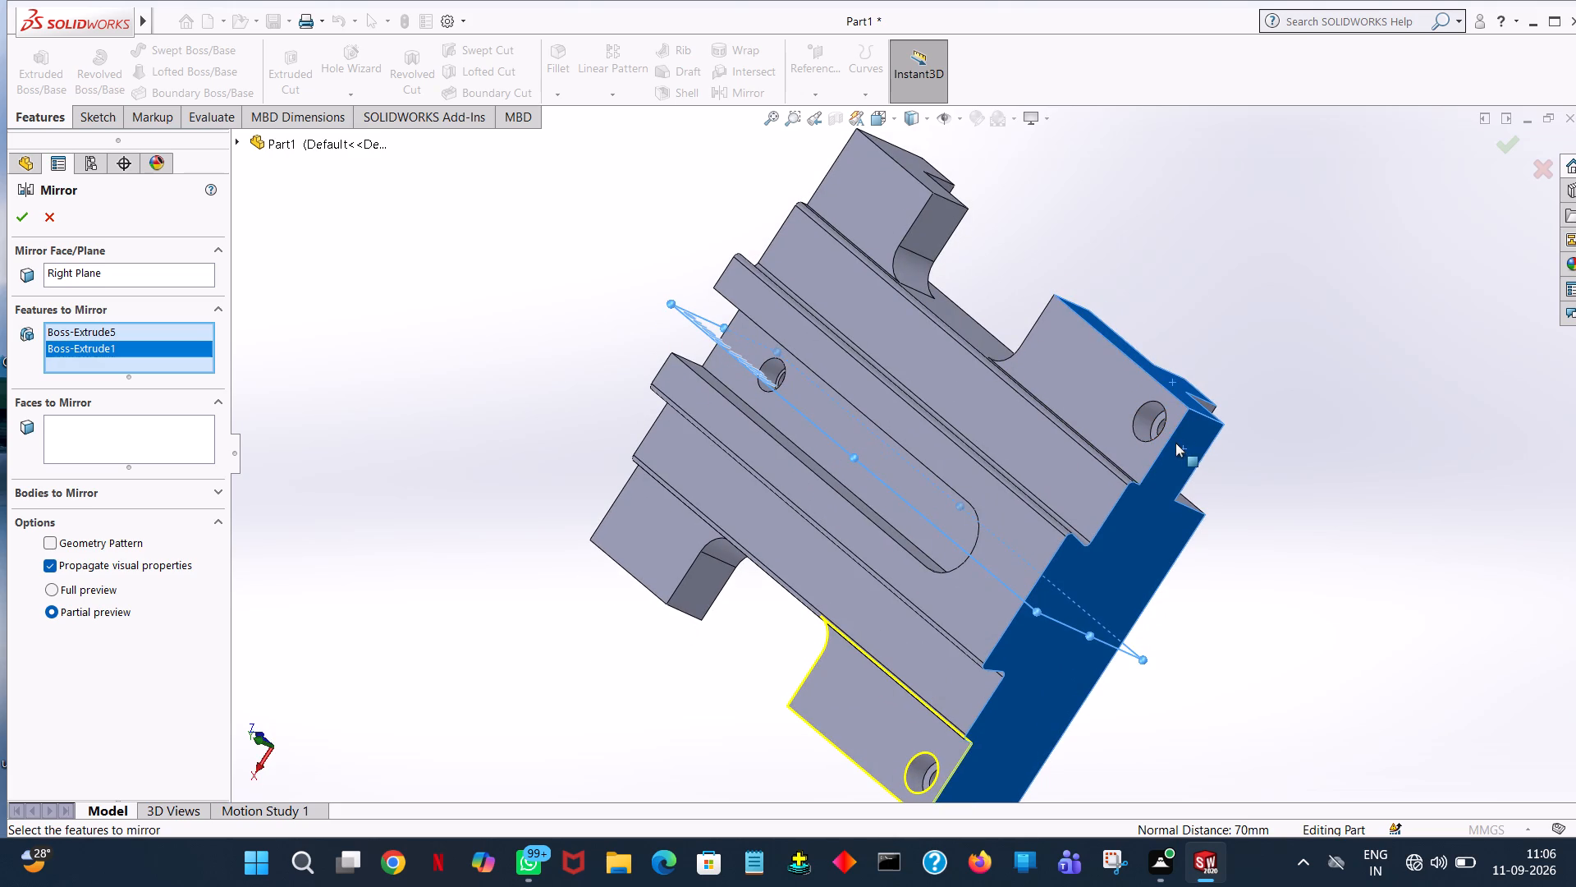
left_click(1175, 443)
left_click(1117, 363)
middle_click_drag(1146, 381, 1146, 415)
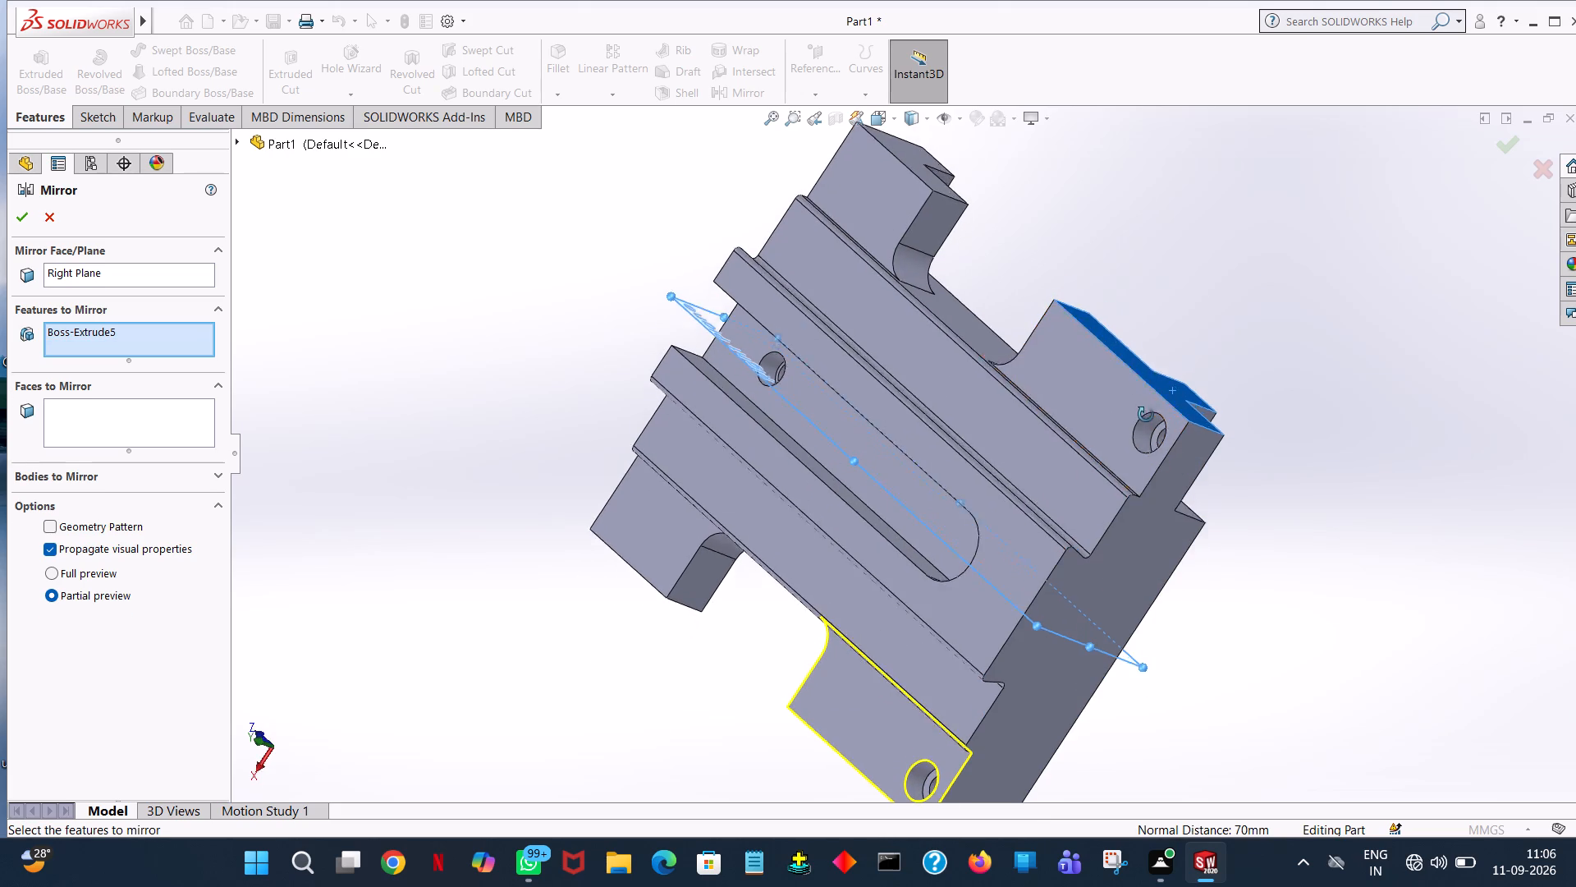
middle_click_drag(1146, 415, 1043, 610)
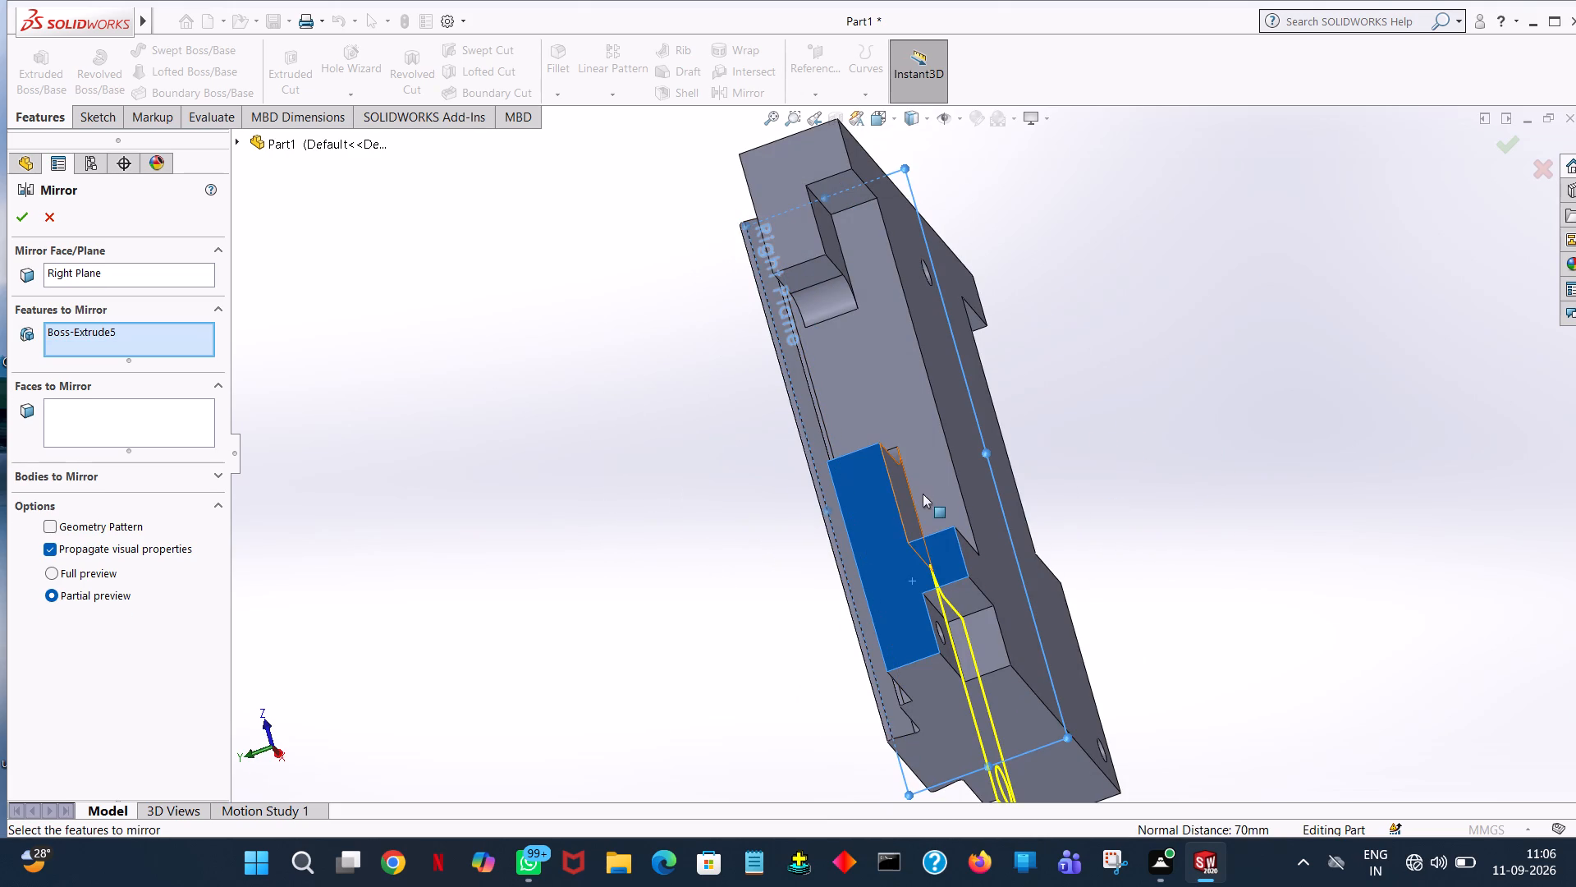
left_click(905, 505)
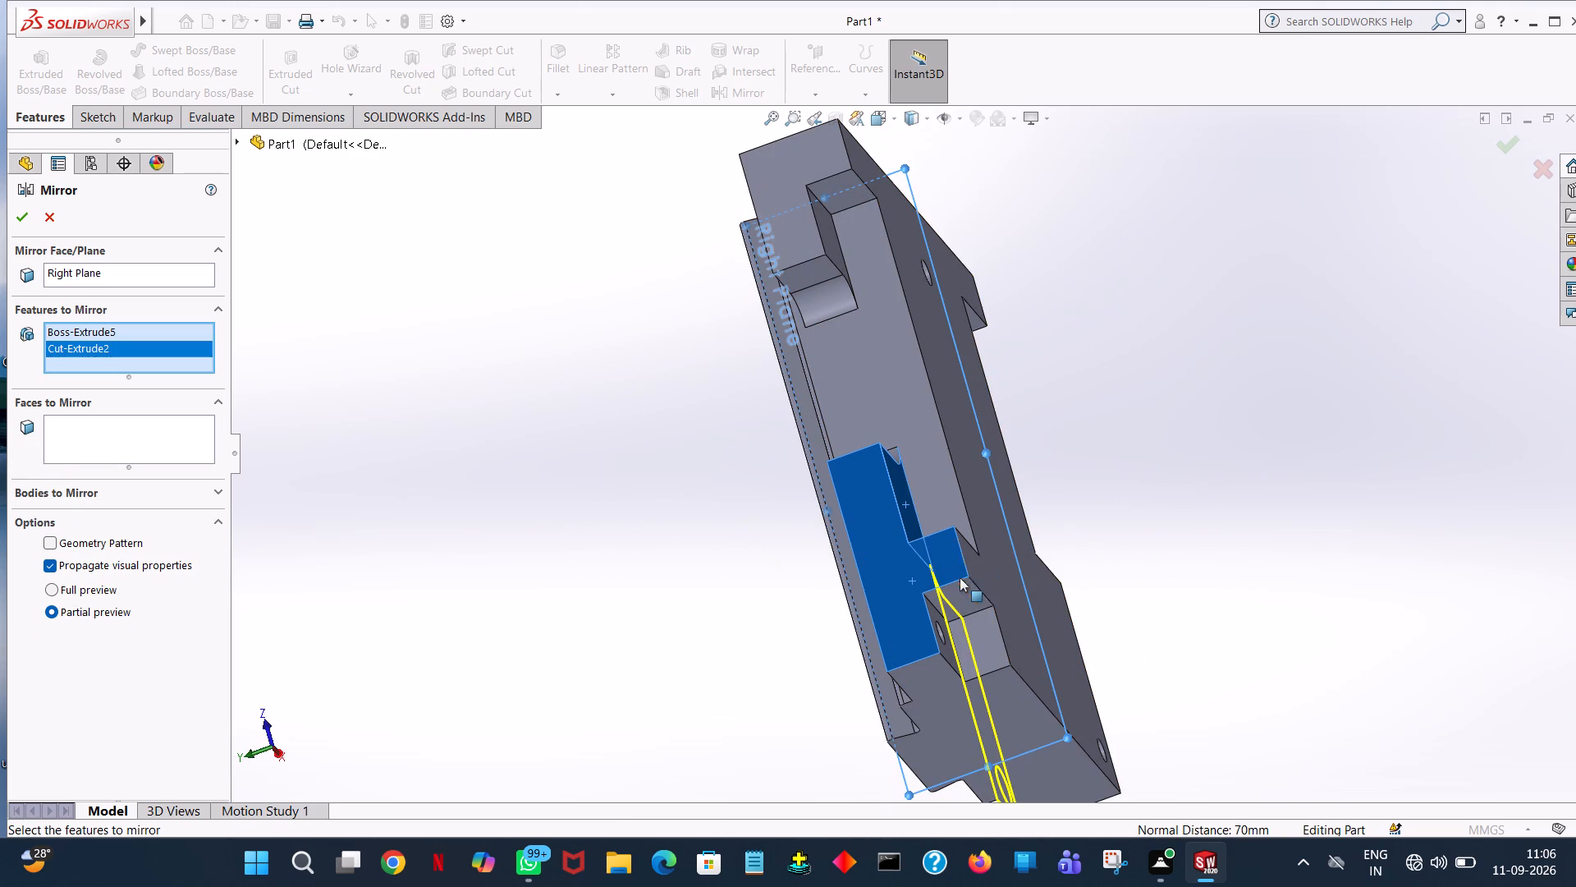
middle_click_drag(1143, 476, 1313, 2)
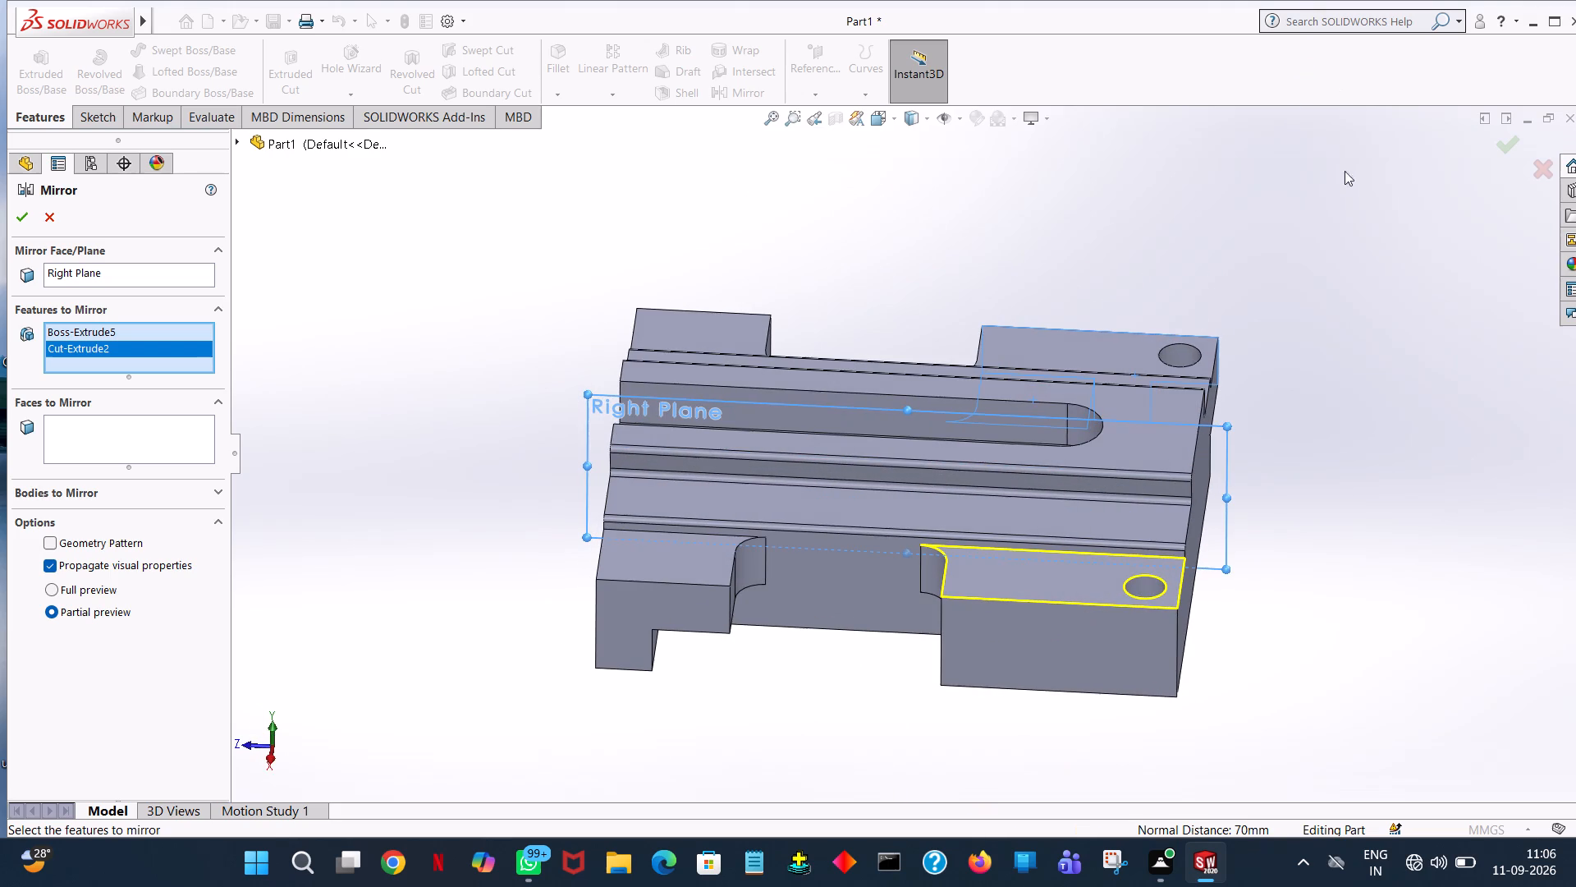
left_click(22, 218)
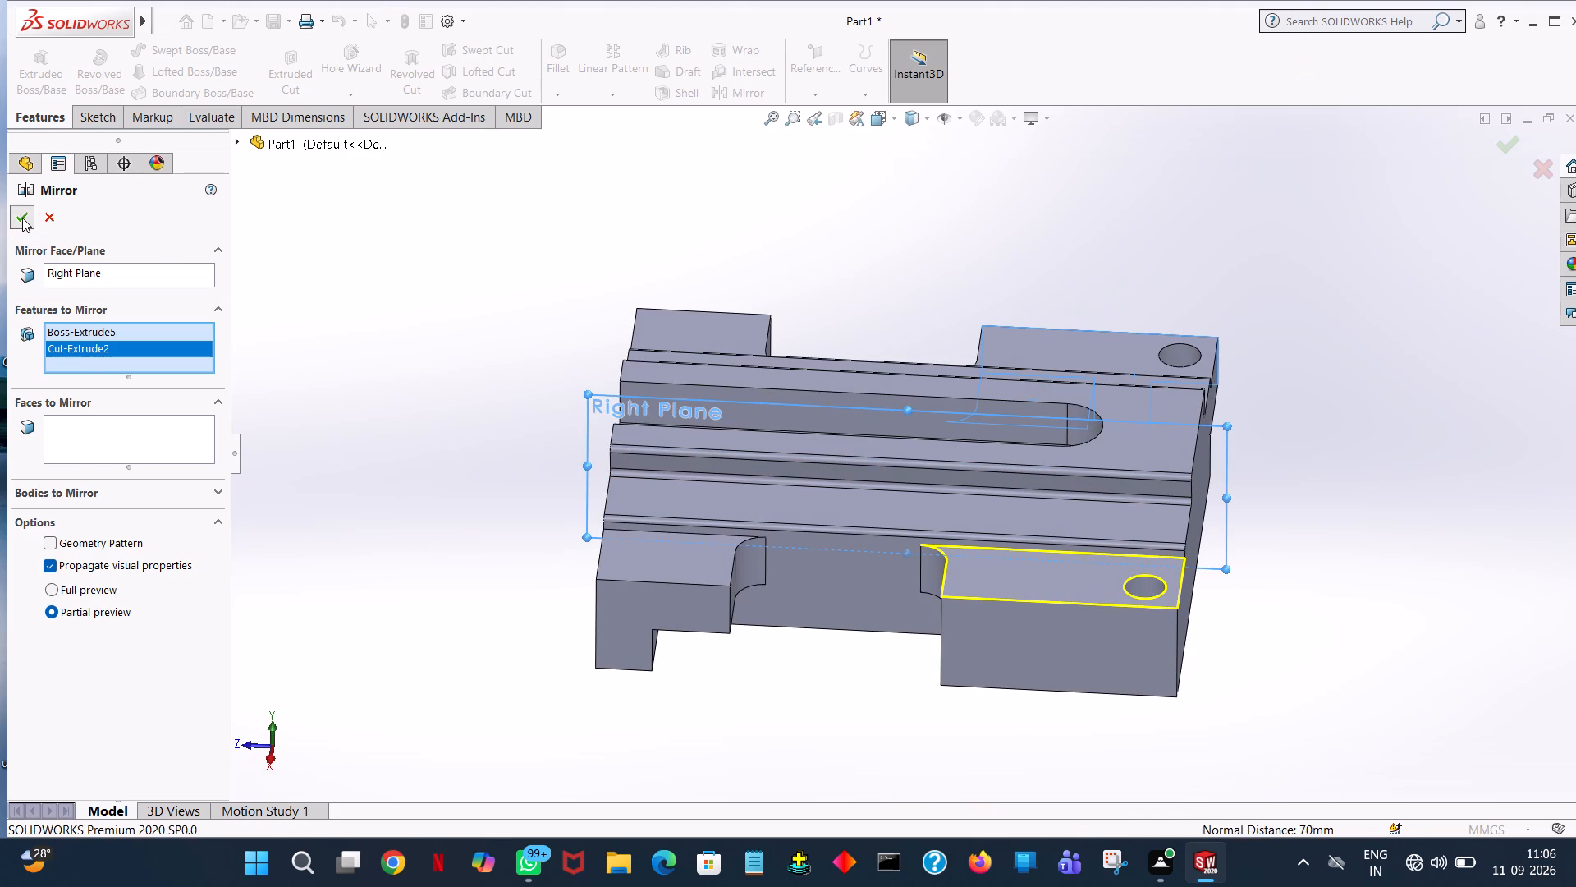
middle_click_drag(996, 279, 957, 384)
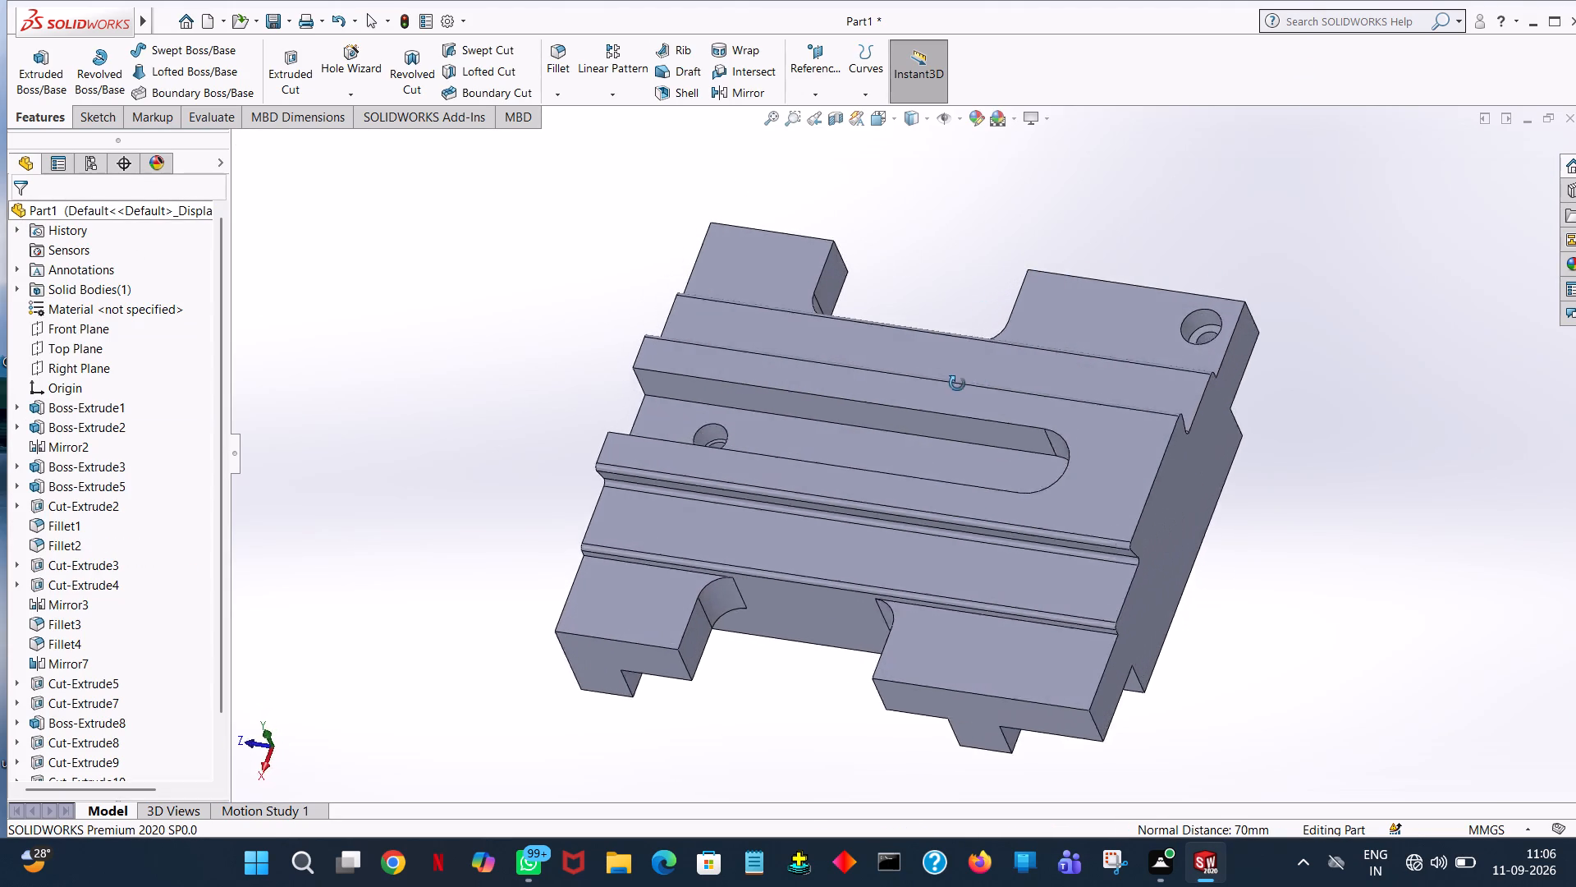
middle_click_drag(957, 384, 808, 331)
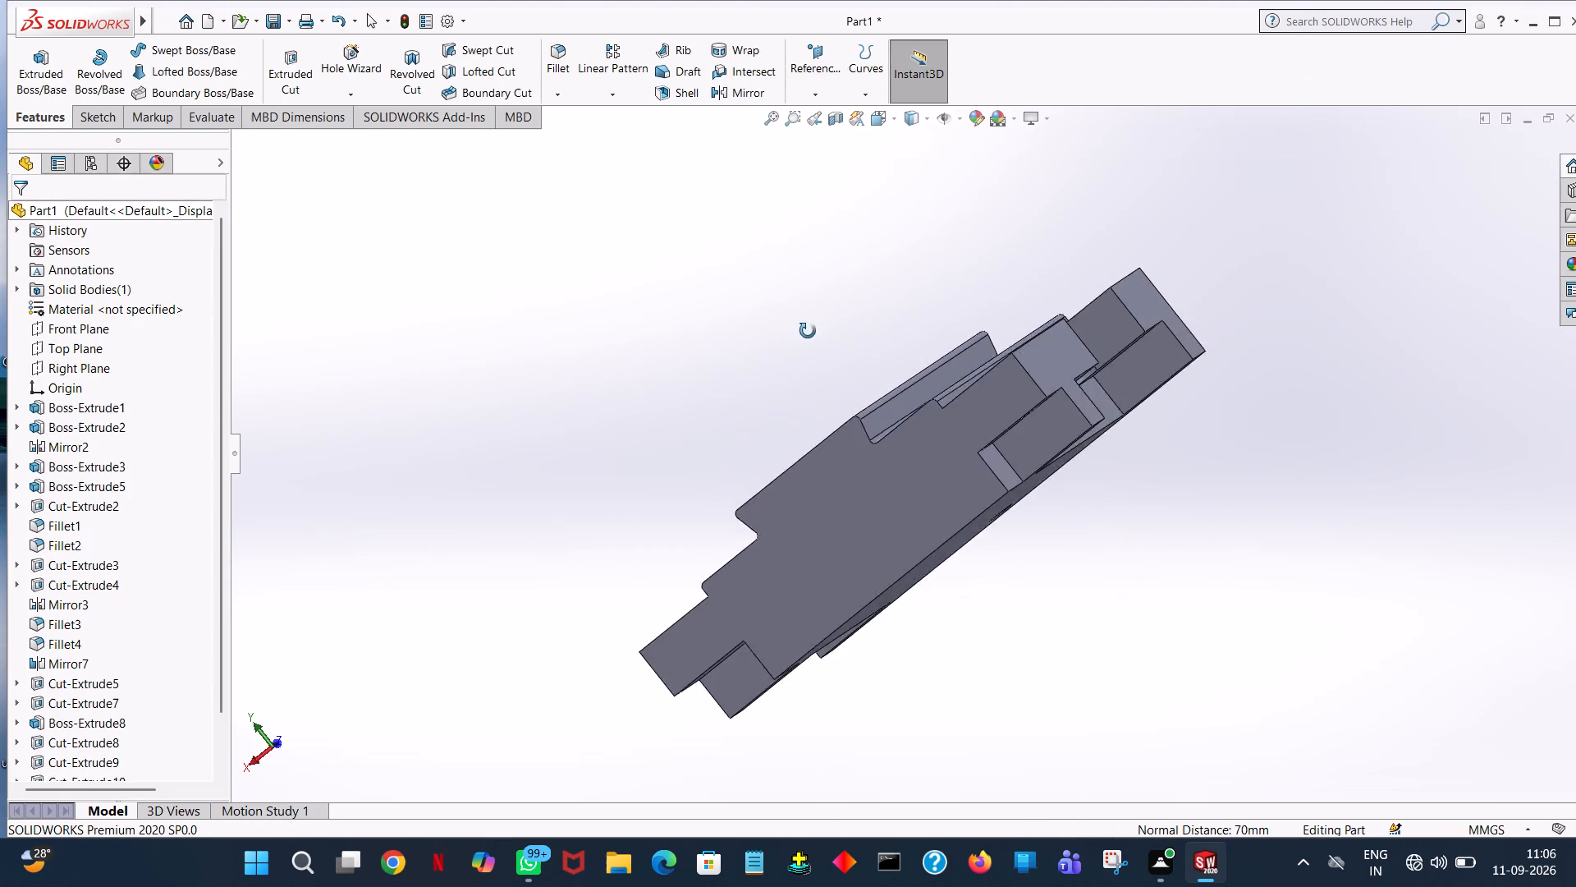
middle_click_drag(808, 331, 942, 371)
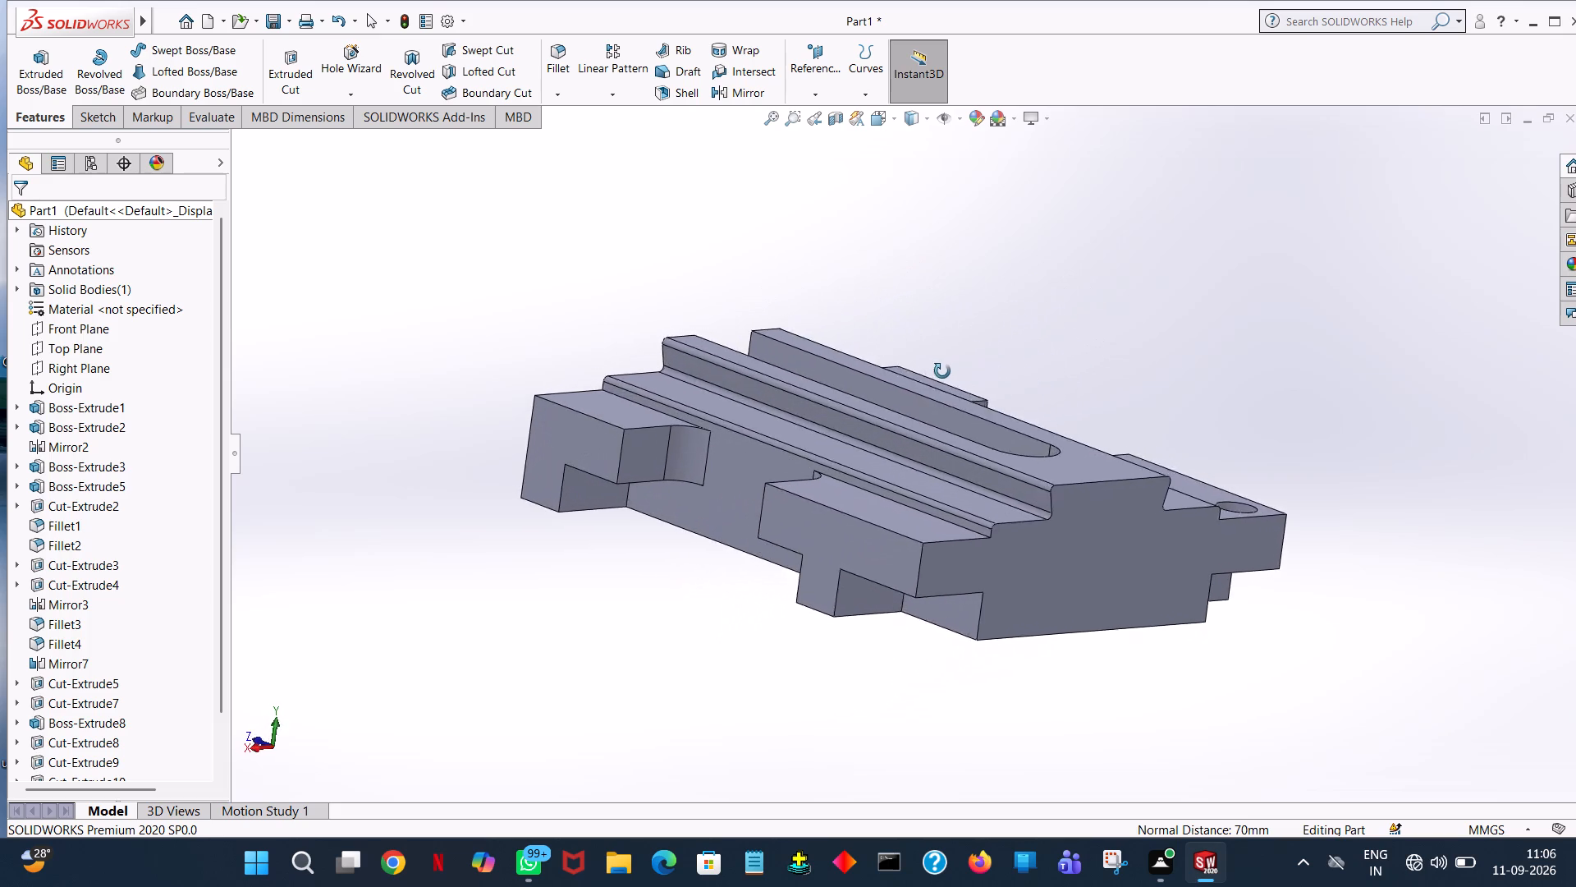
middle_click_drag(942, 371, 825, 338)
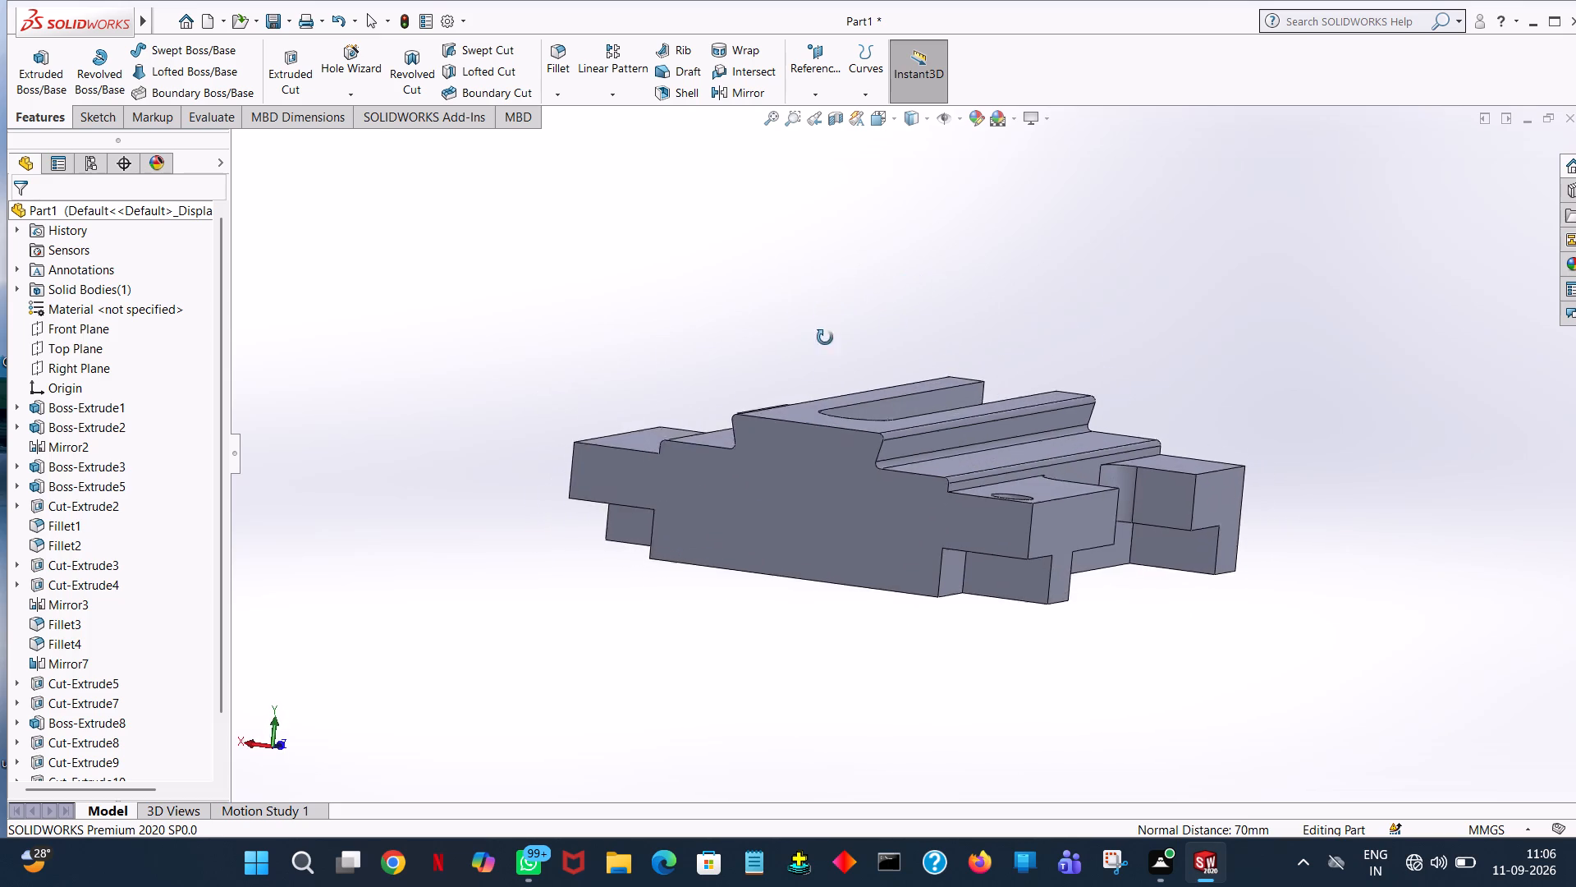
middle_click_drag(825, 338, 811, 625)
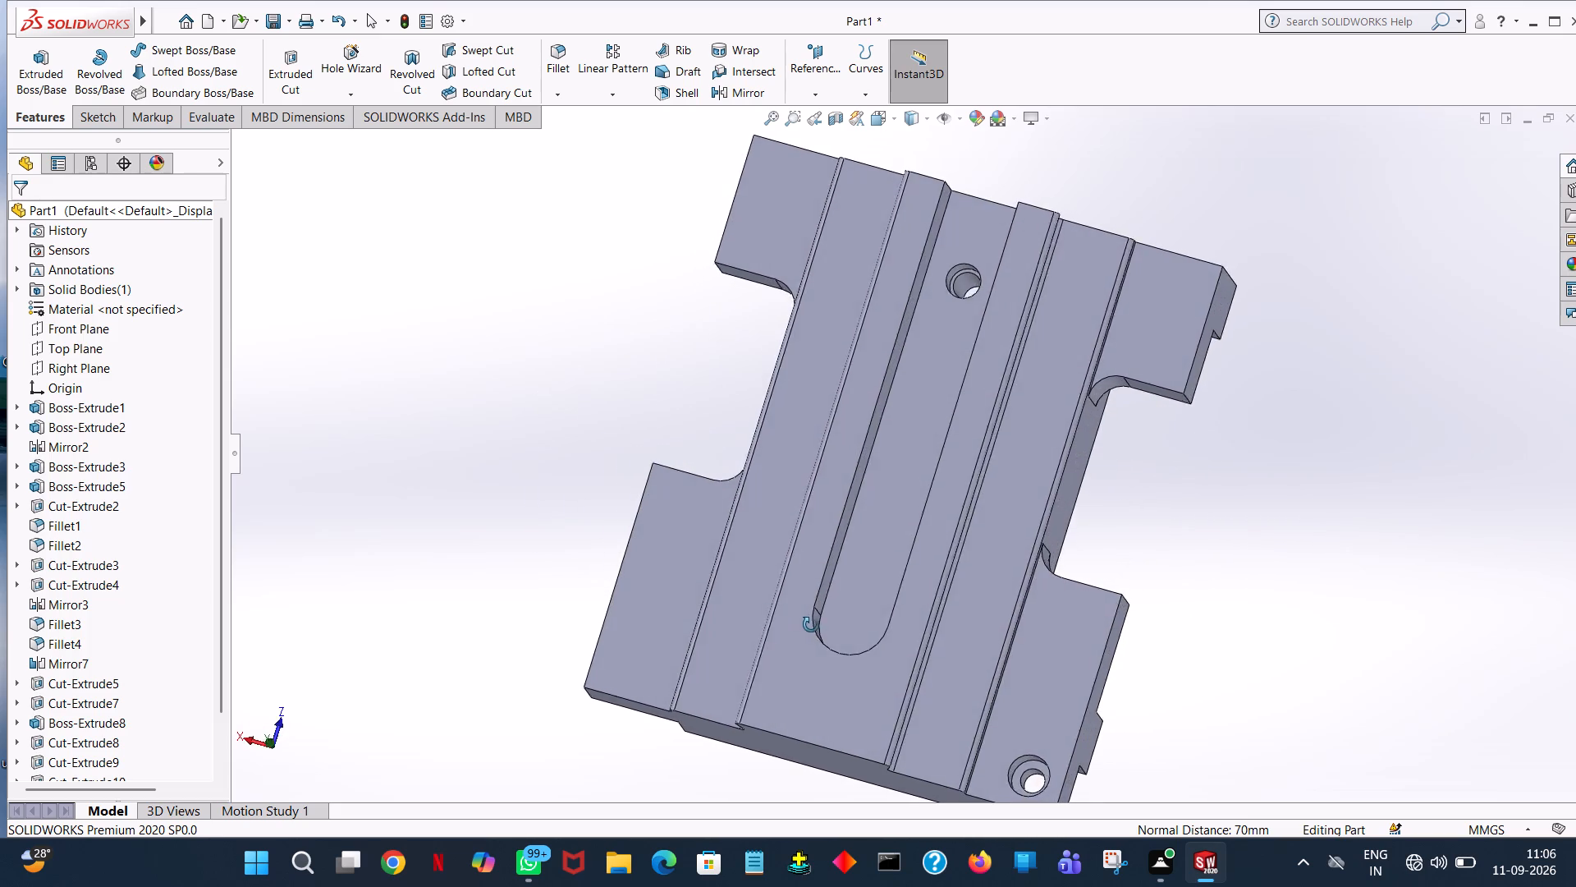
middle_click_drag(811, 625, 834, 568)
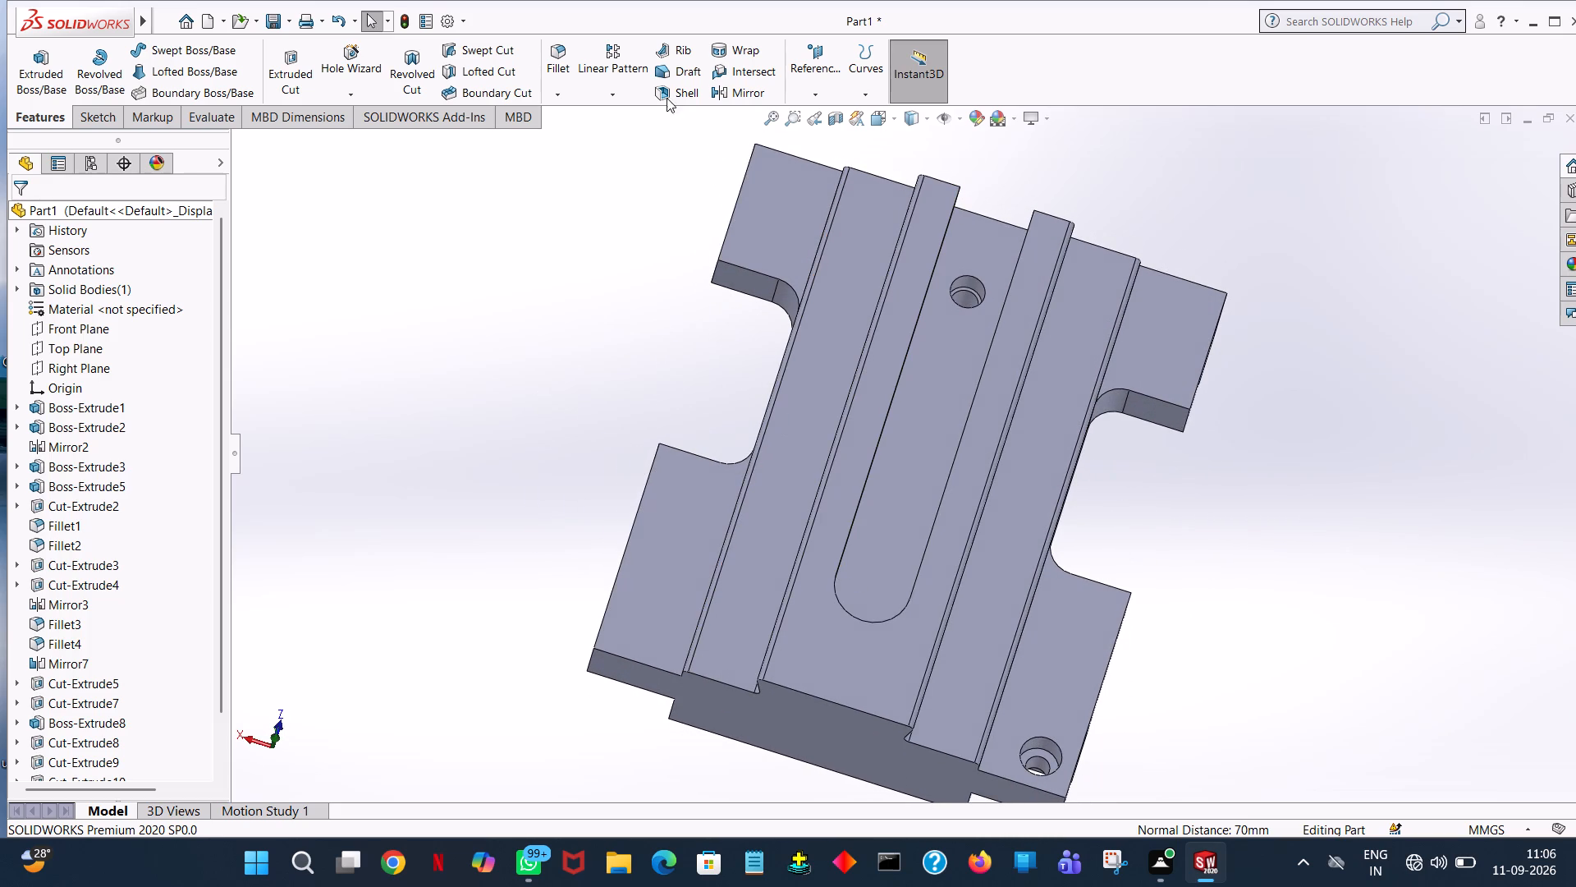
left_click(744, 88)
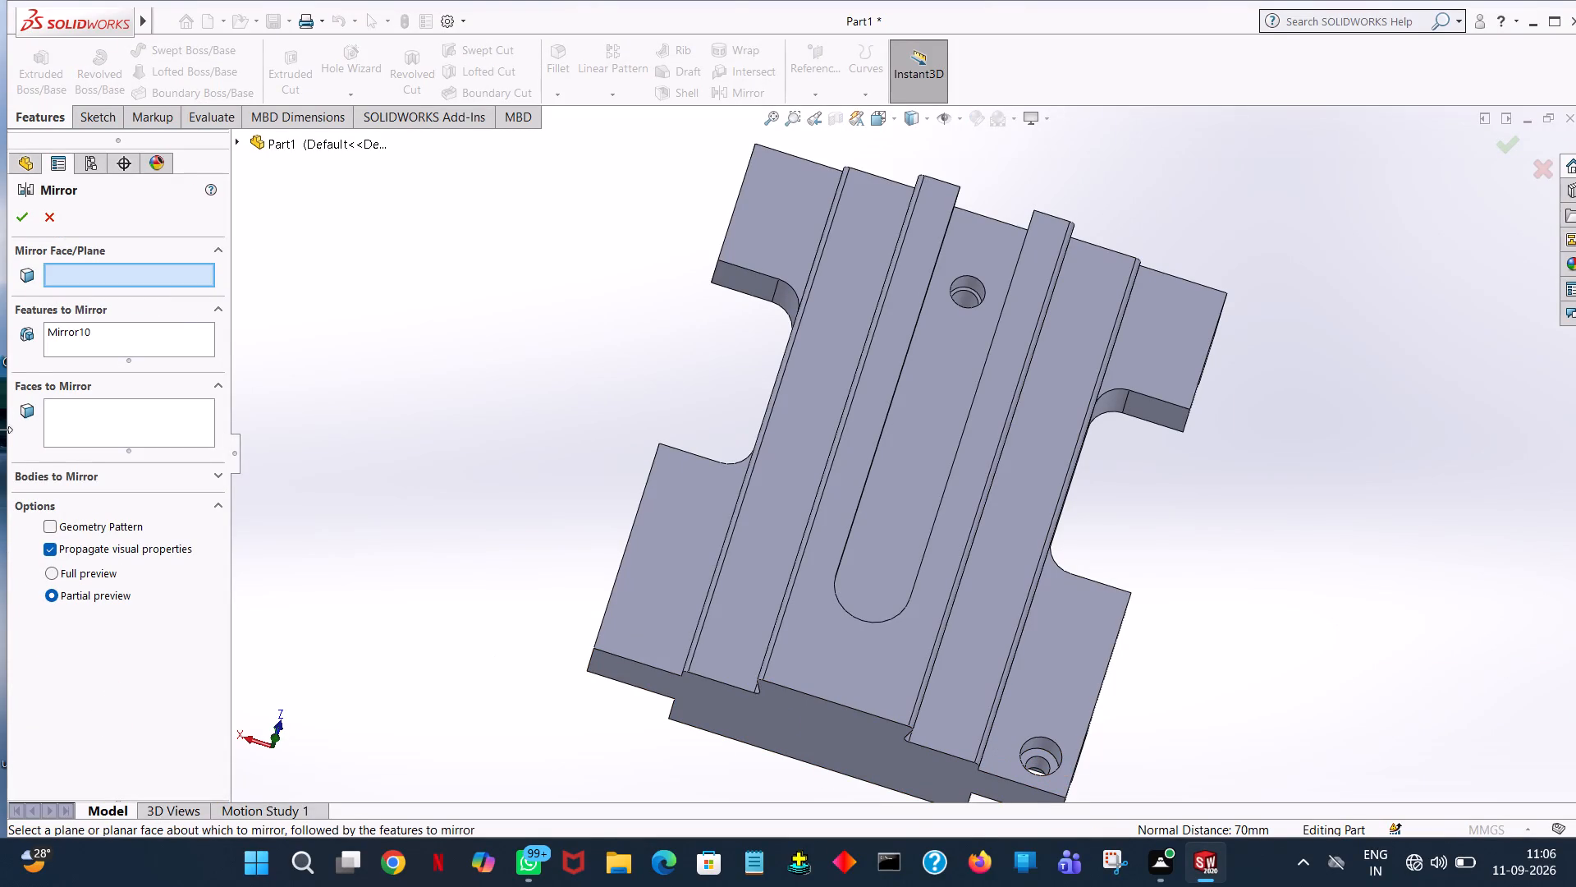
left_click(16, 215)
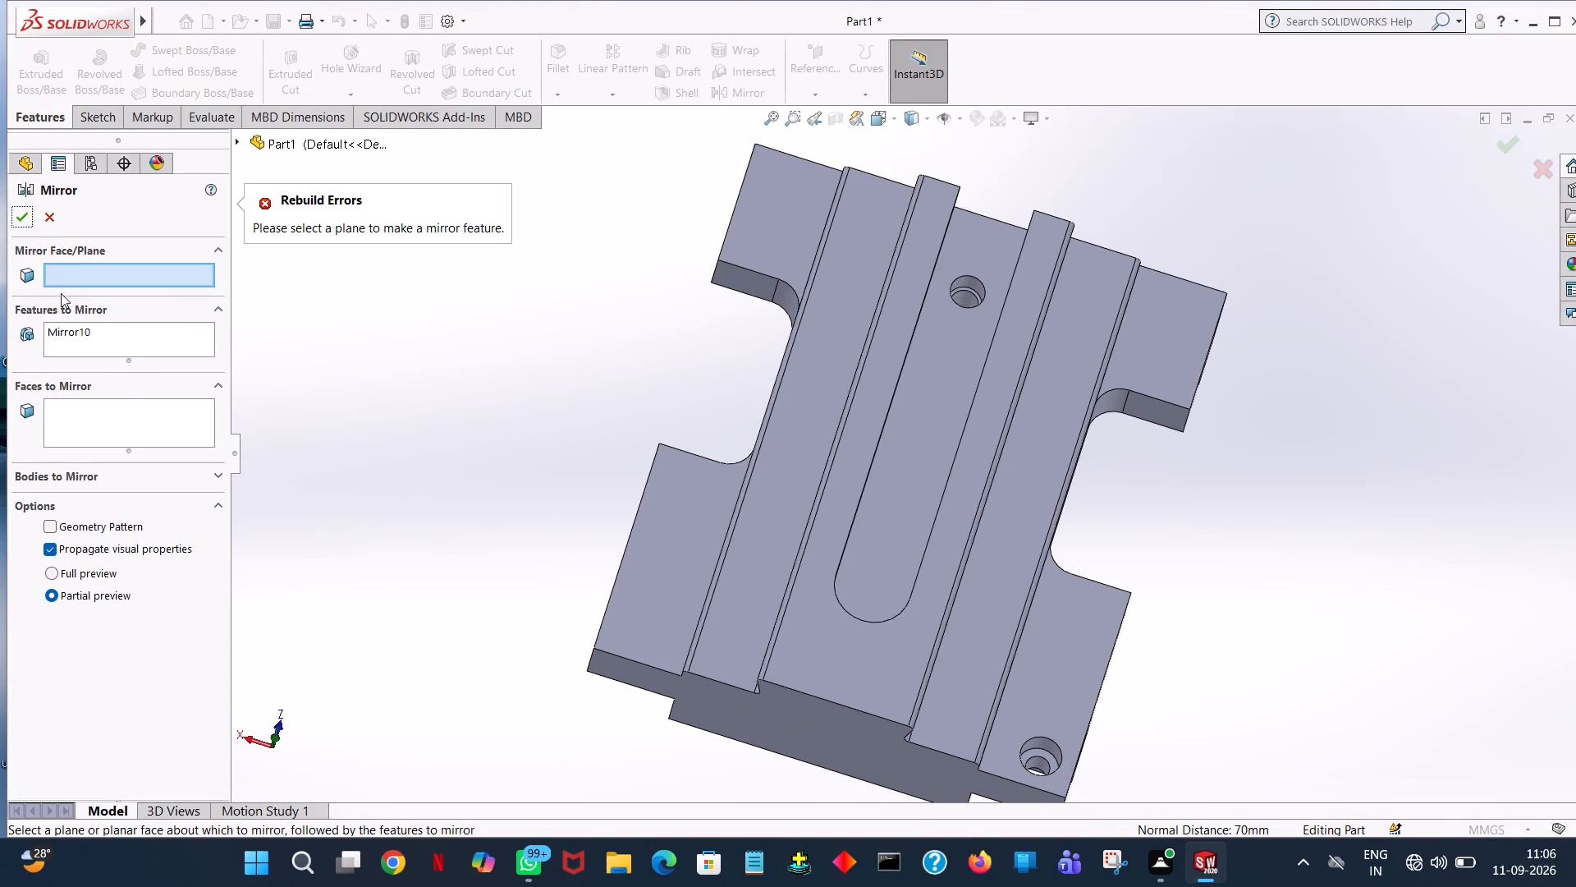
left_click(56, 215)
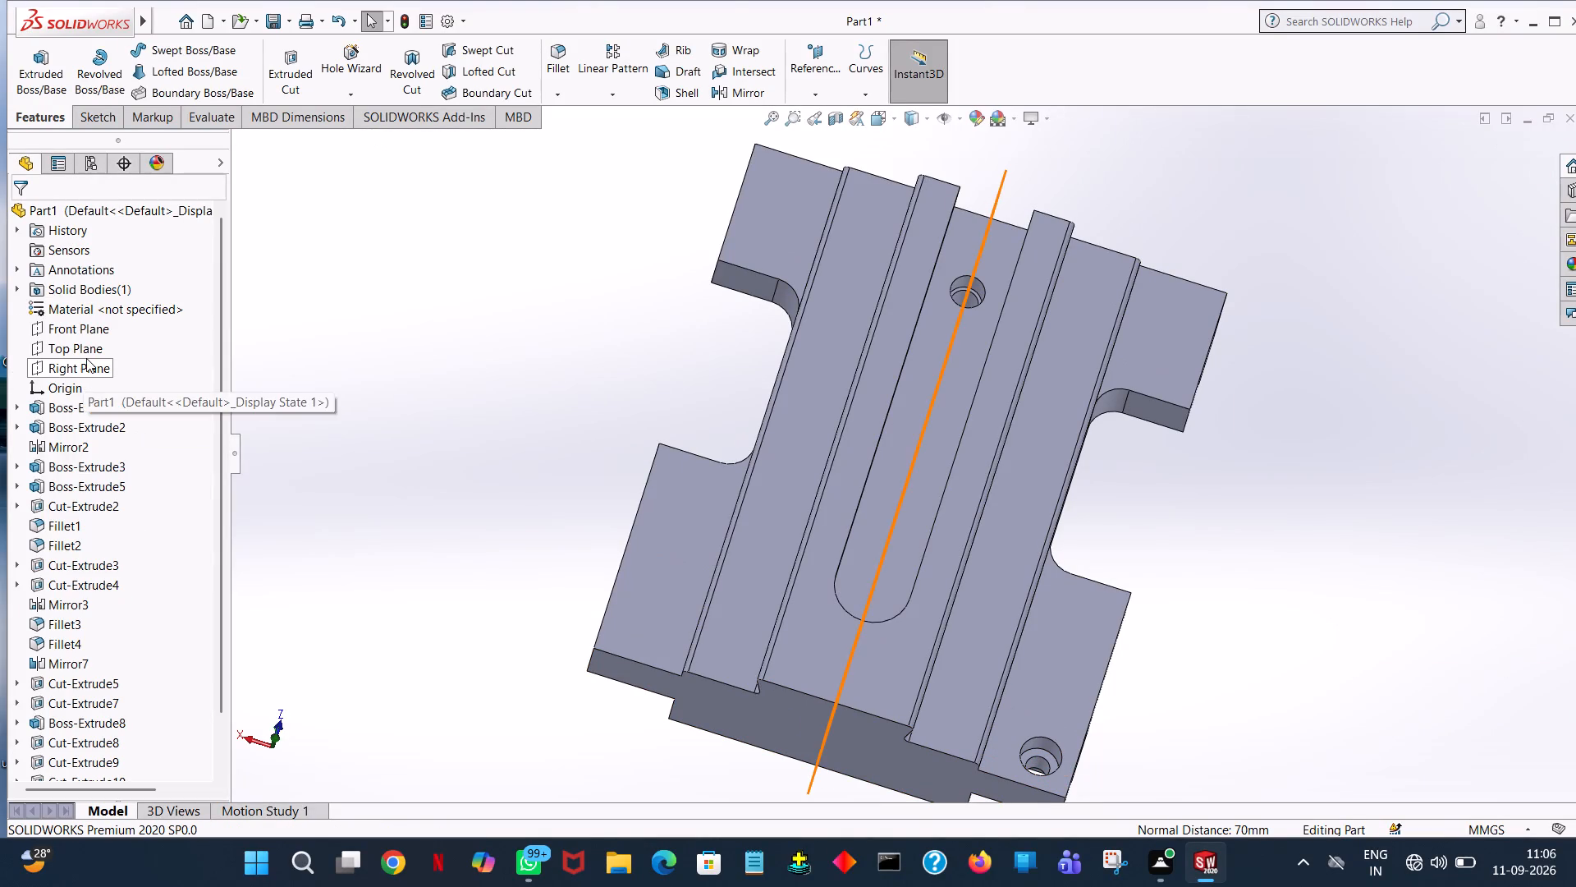
Mirror the larger upper bore of the corner mounting hole, Cut-Extrude3, about the Right Plane.
left_click(86, 358)
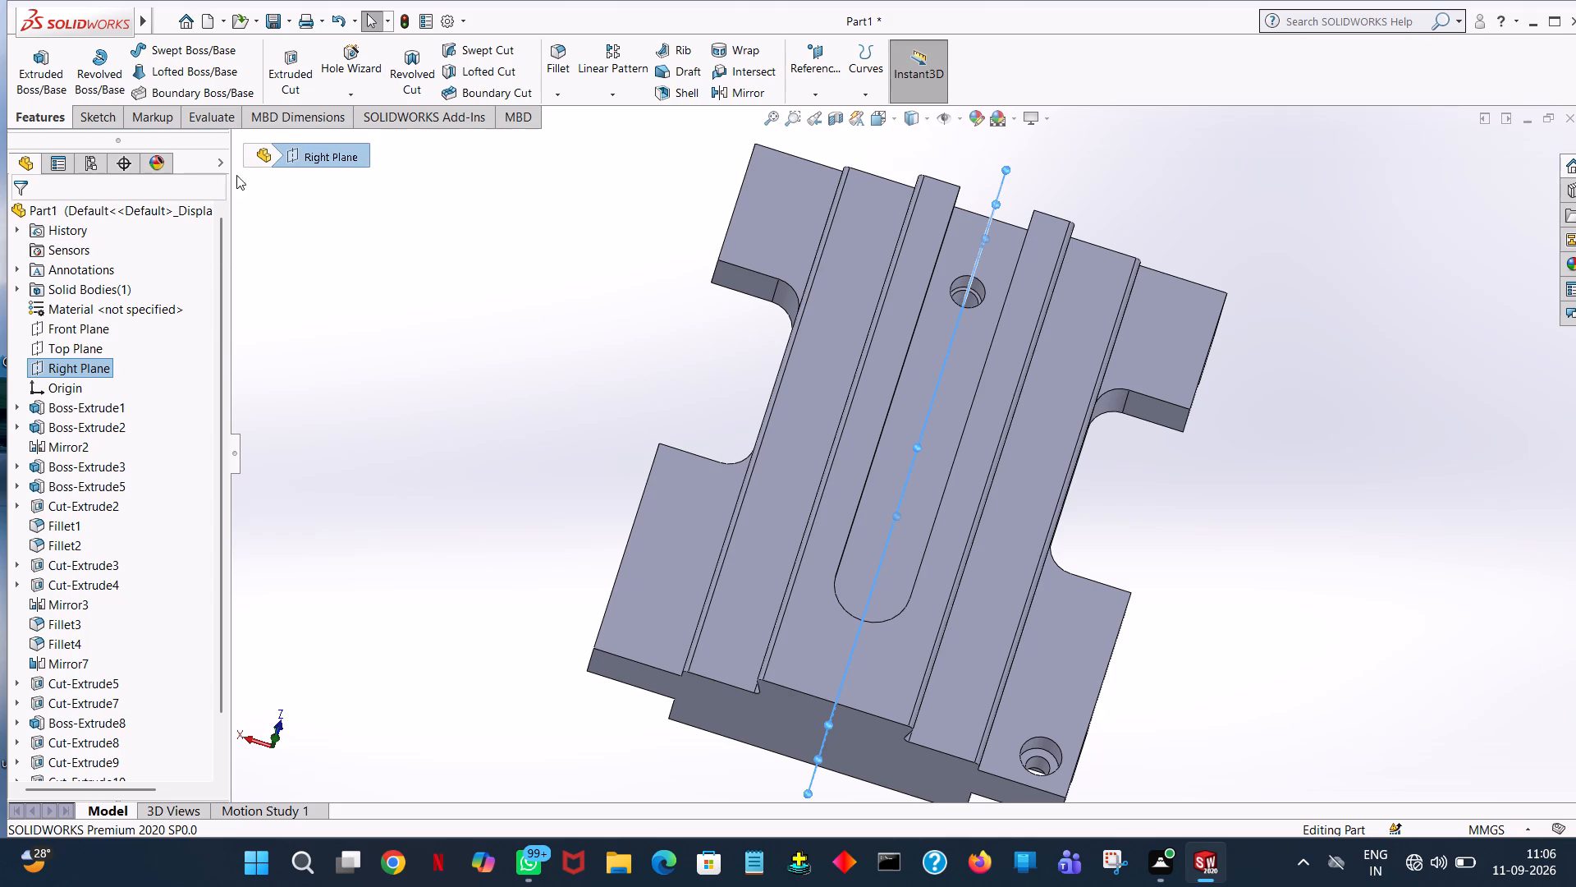
left_click(754, 89)
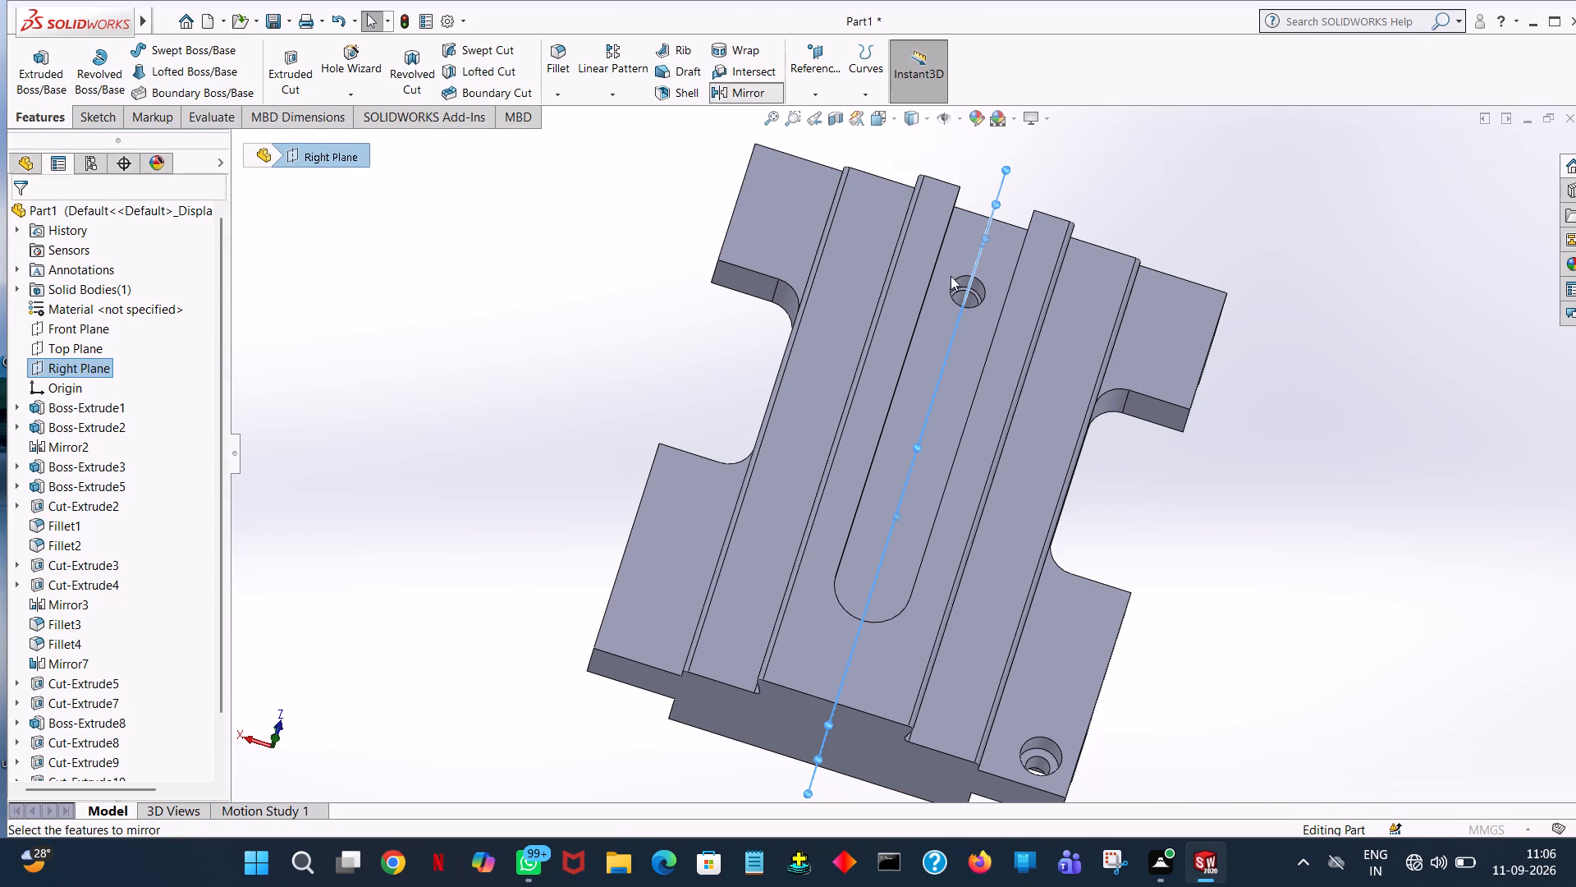
left_click(1047, 749)
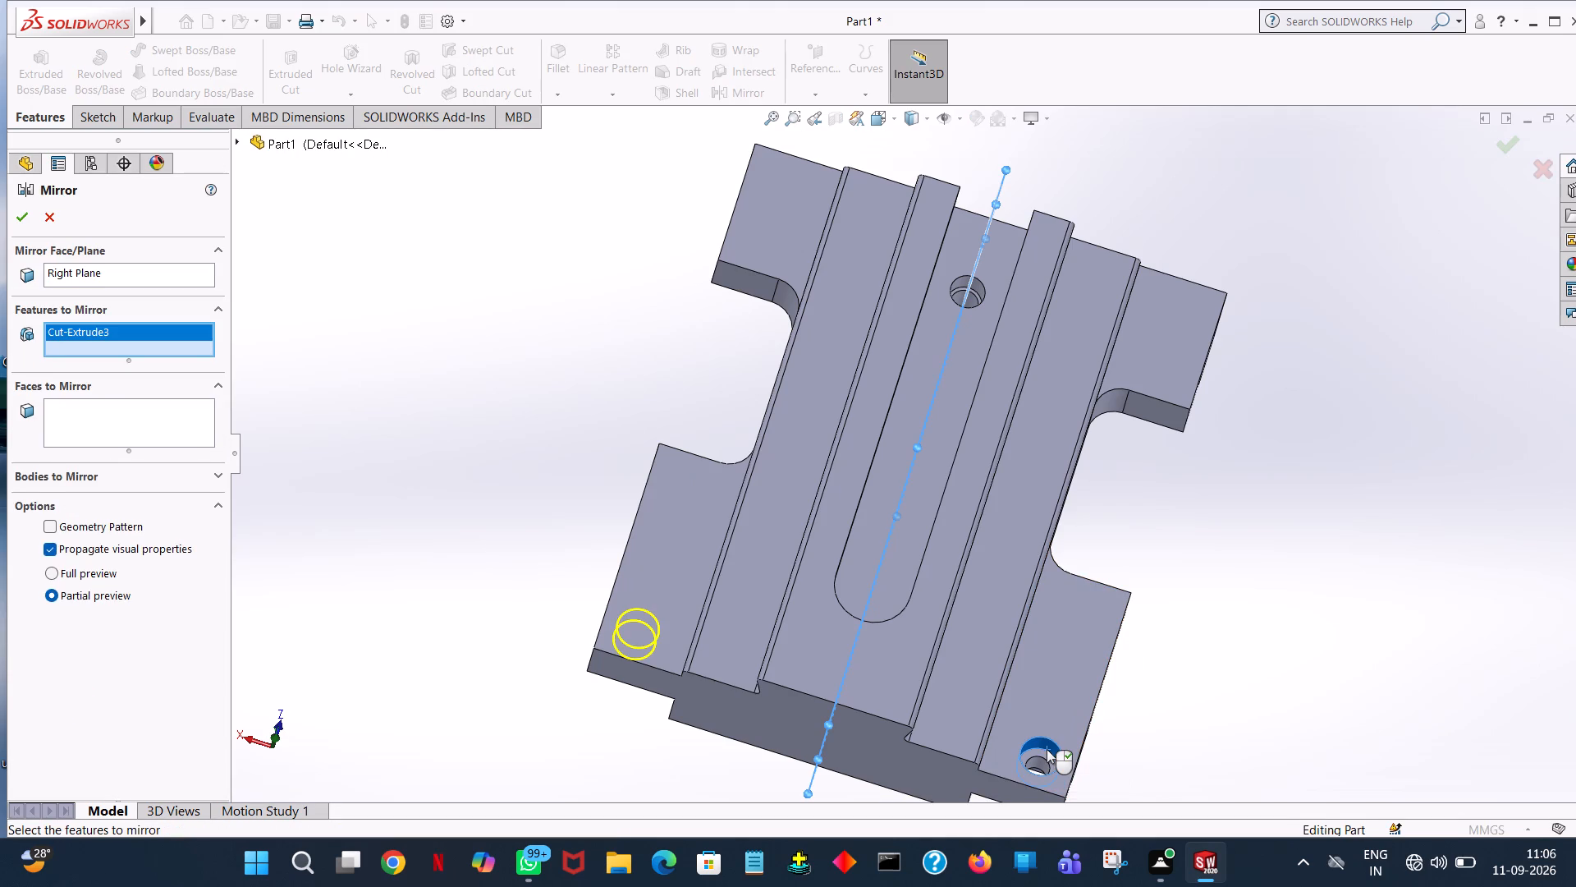
left_click(23, 214)
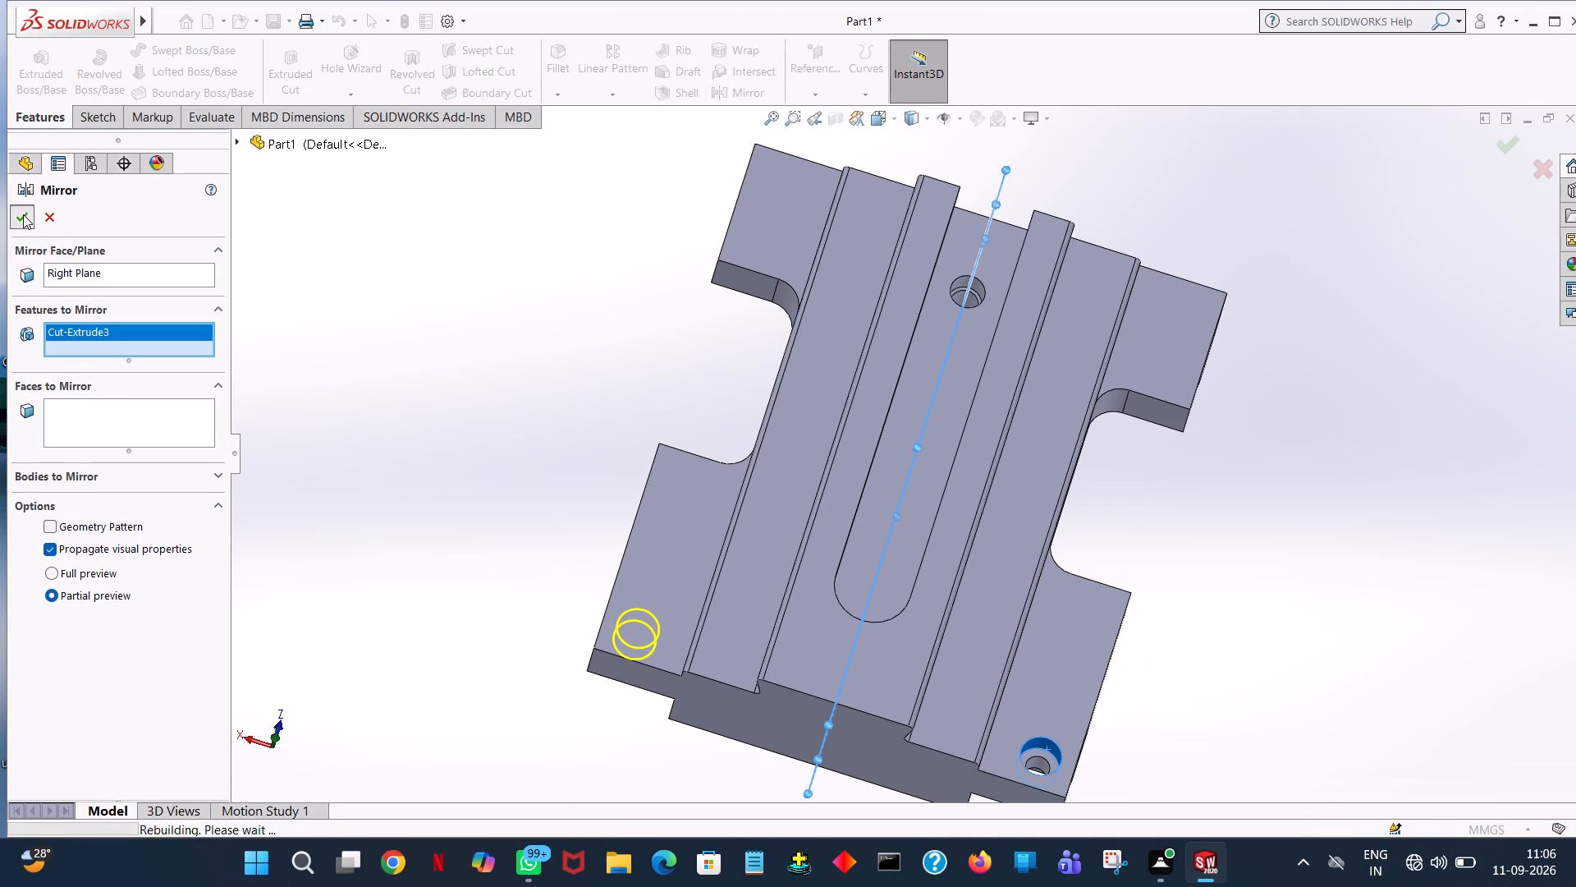
Mirror the smaller lower hole inside the corner counterbore, Cut-Extrude5, about the Right Plane.
middle_click_drag(581, 333, 593, 336)
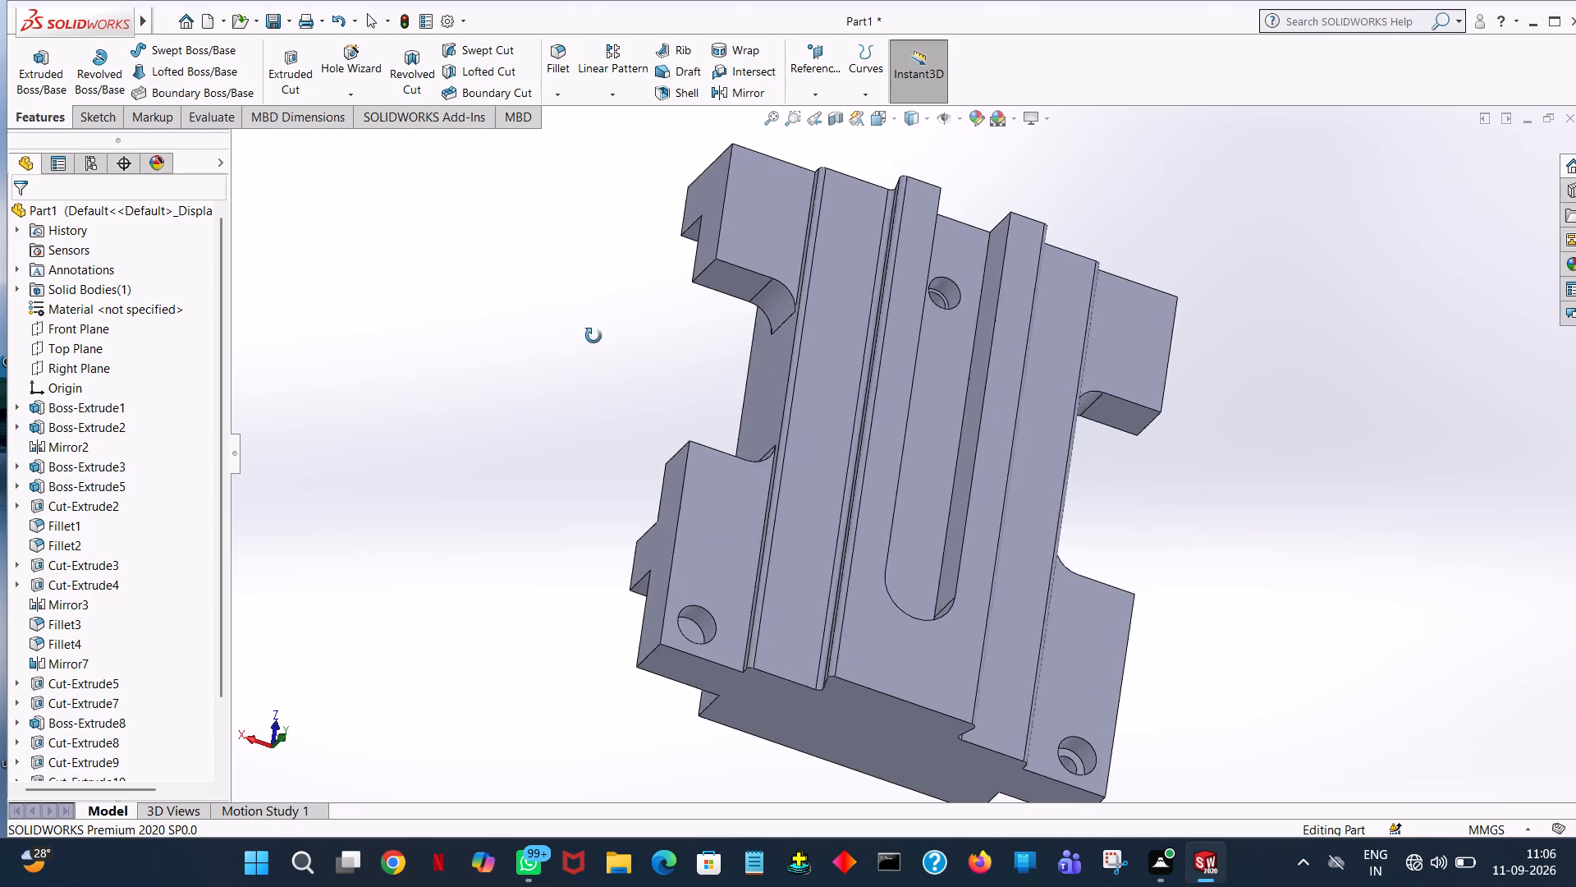
middle_click_drag(593, 336, 561, 343)
left_click(733, 88)
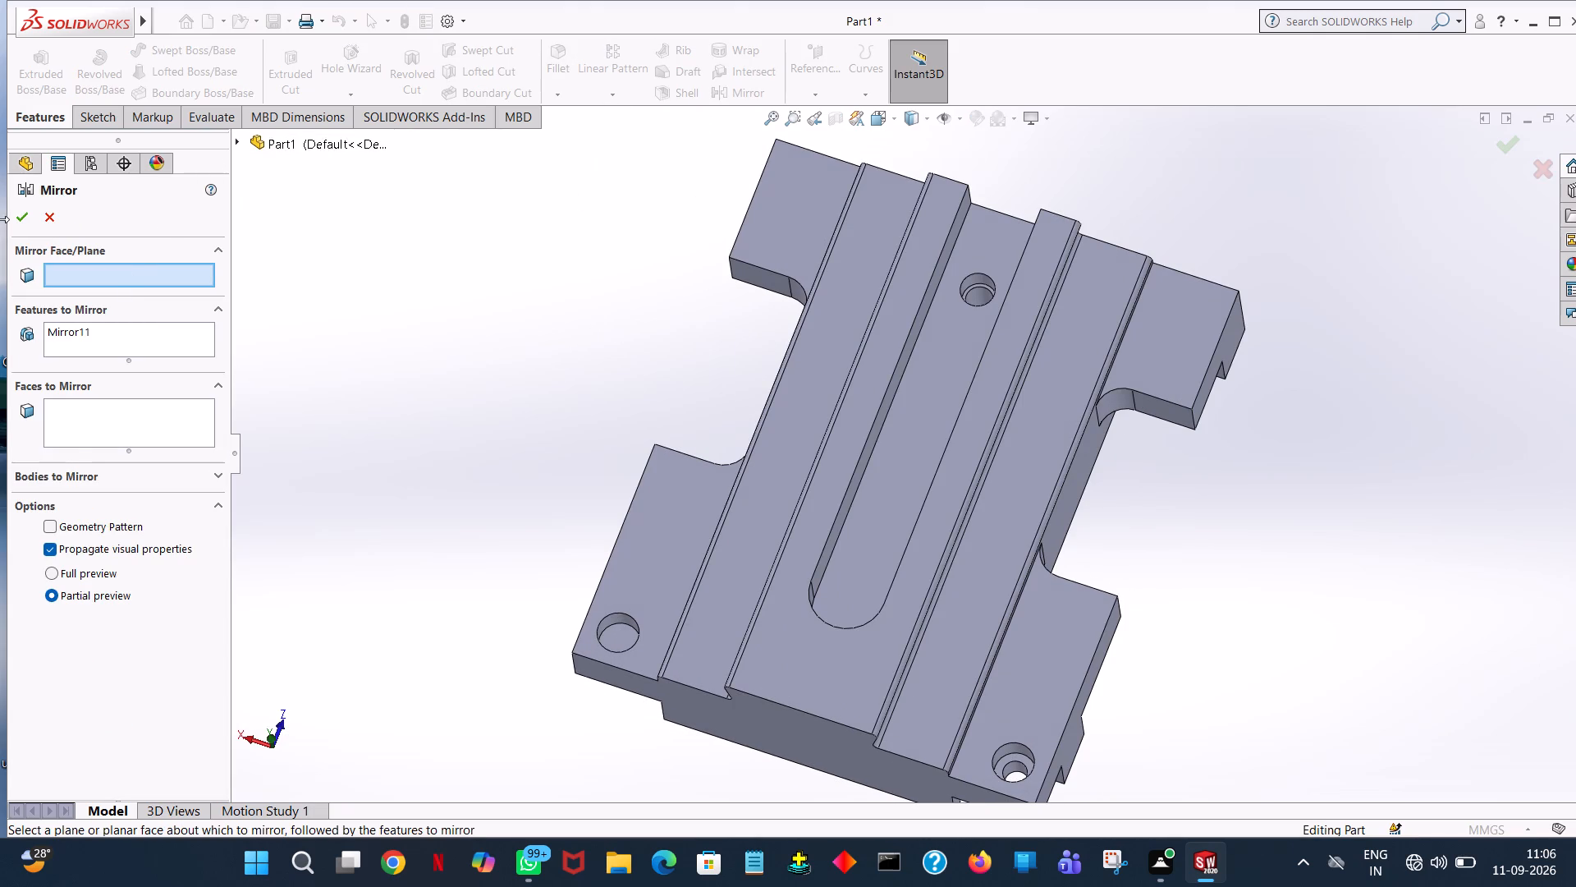
left_click(50, 215)
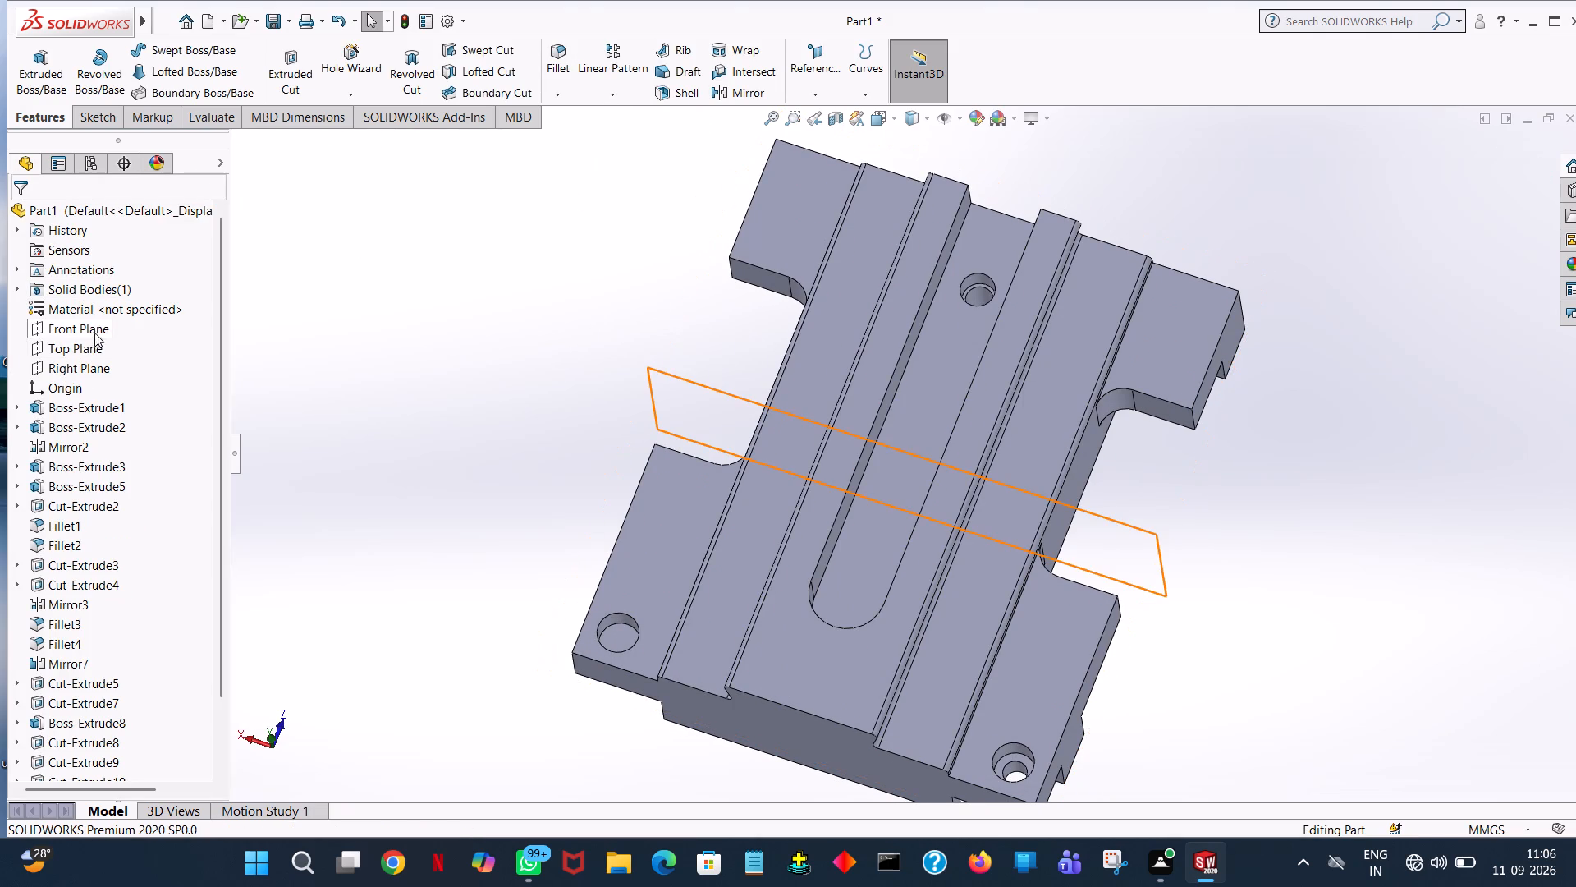
left_click(94, 375)
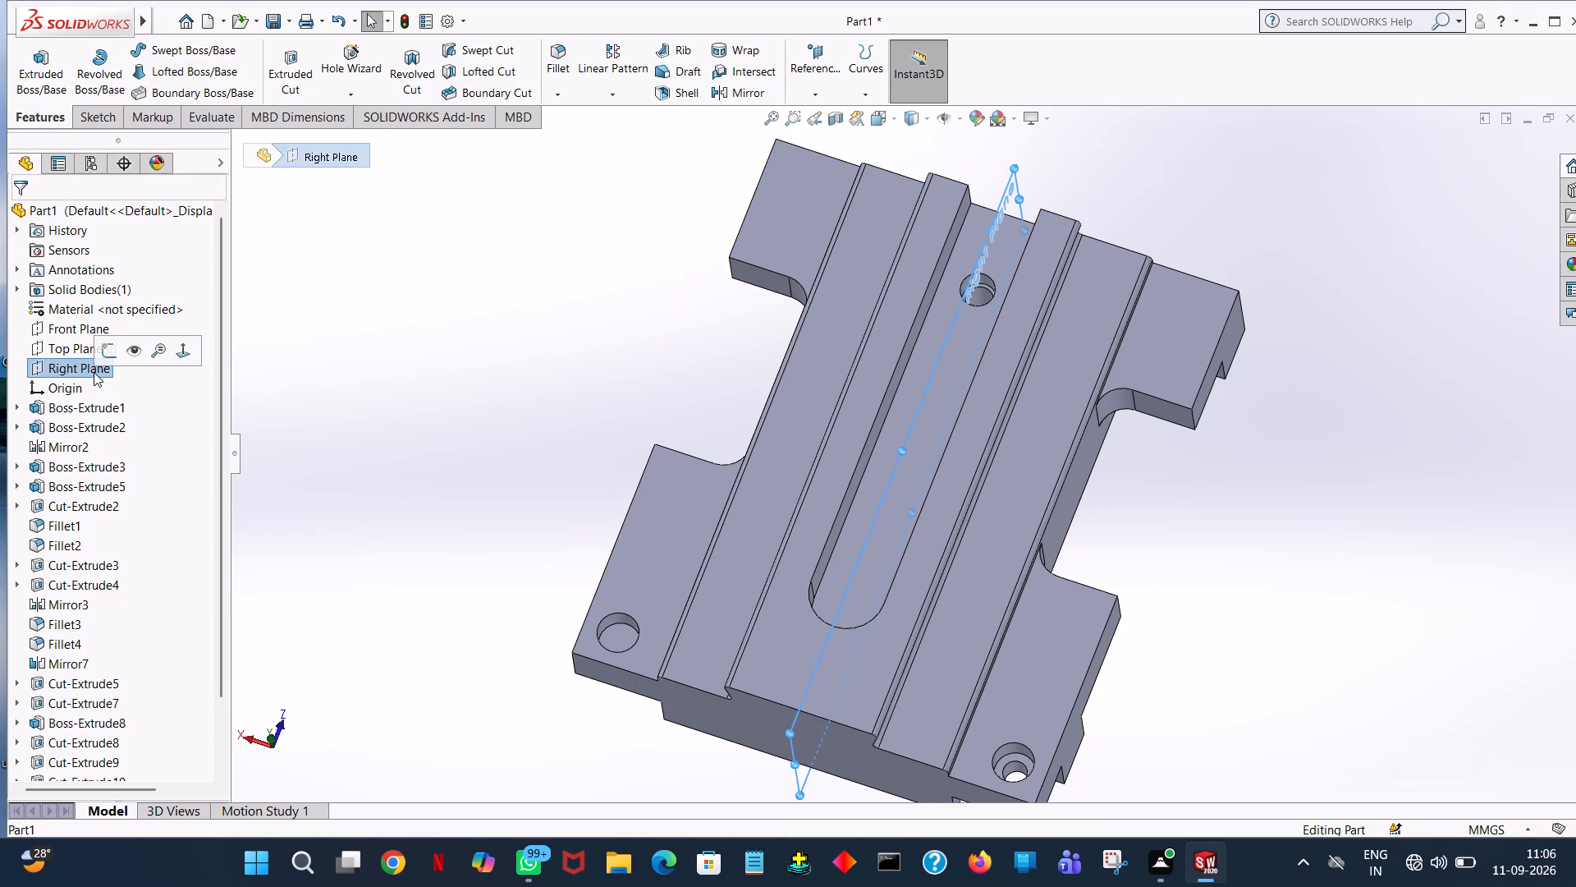
left_click(744, 94)
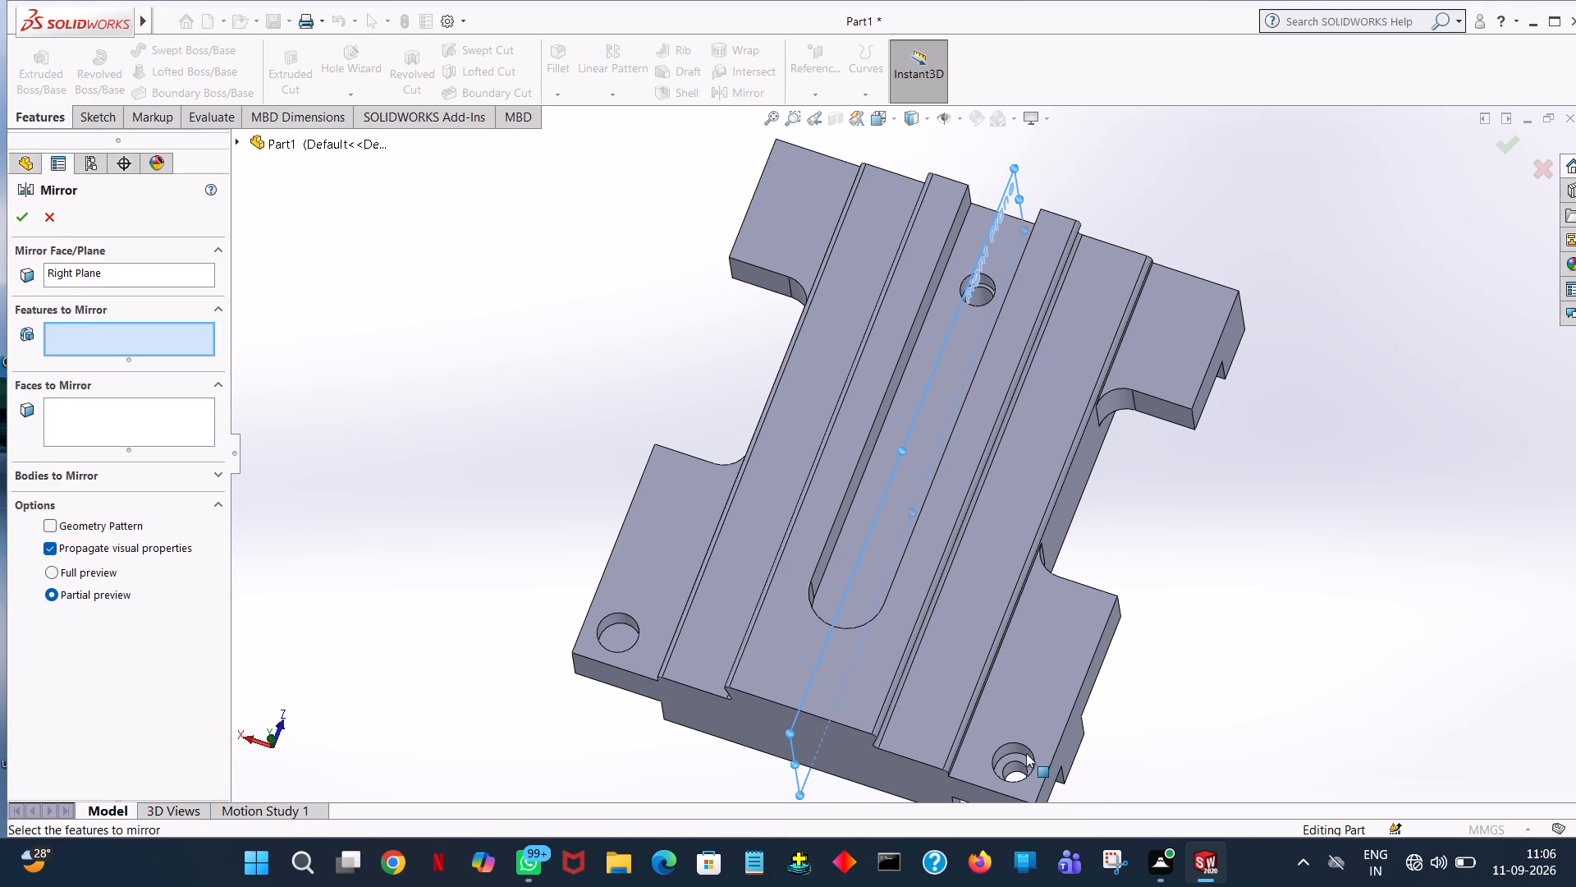
left_click(1020, 770)
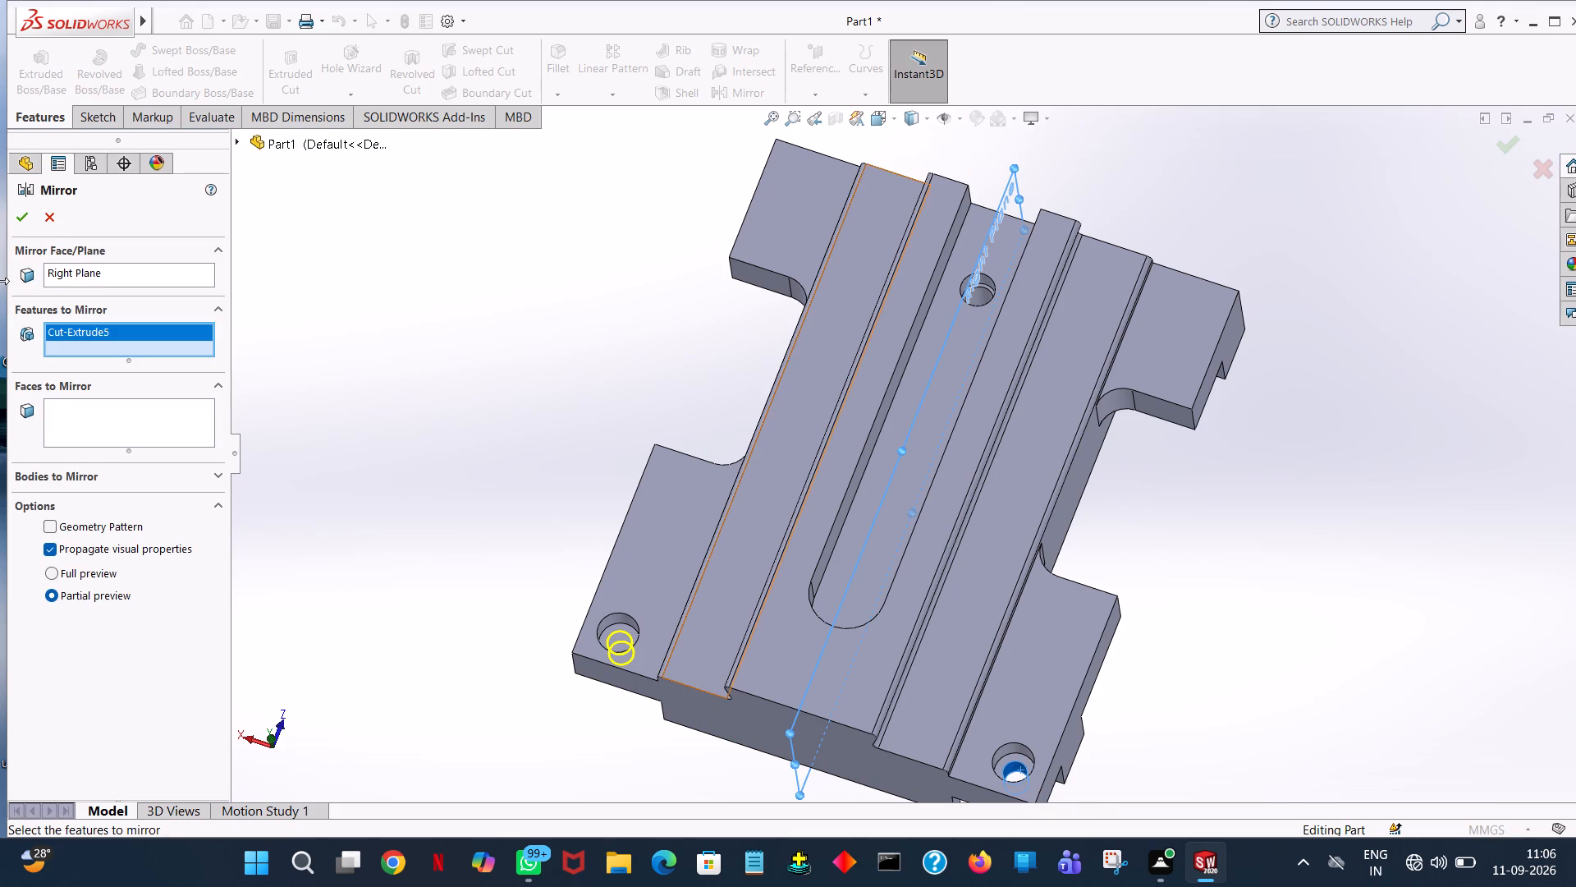
left_click(28, 220)
left_click(411, 272)
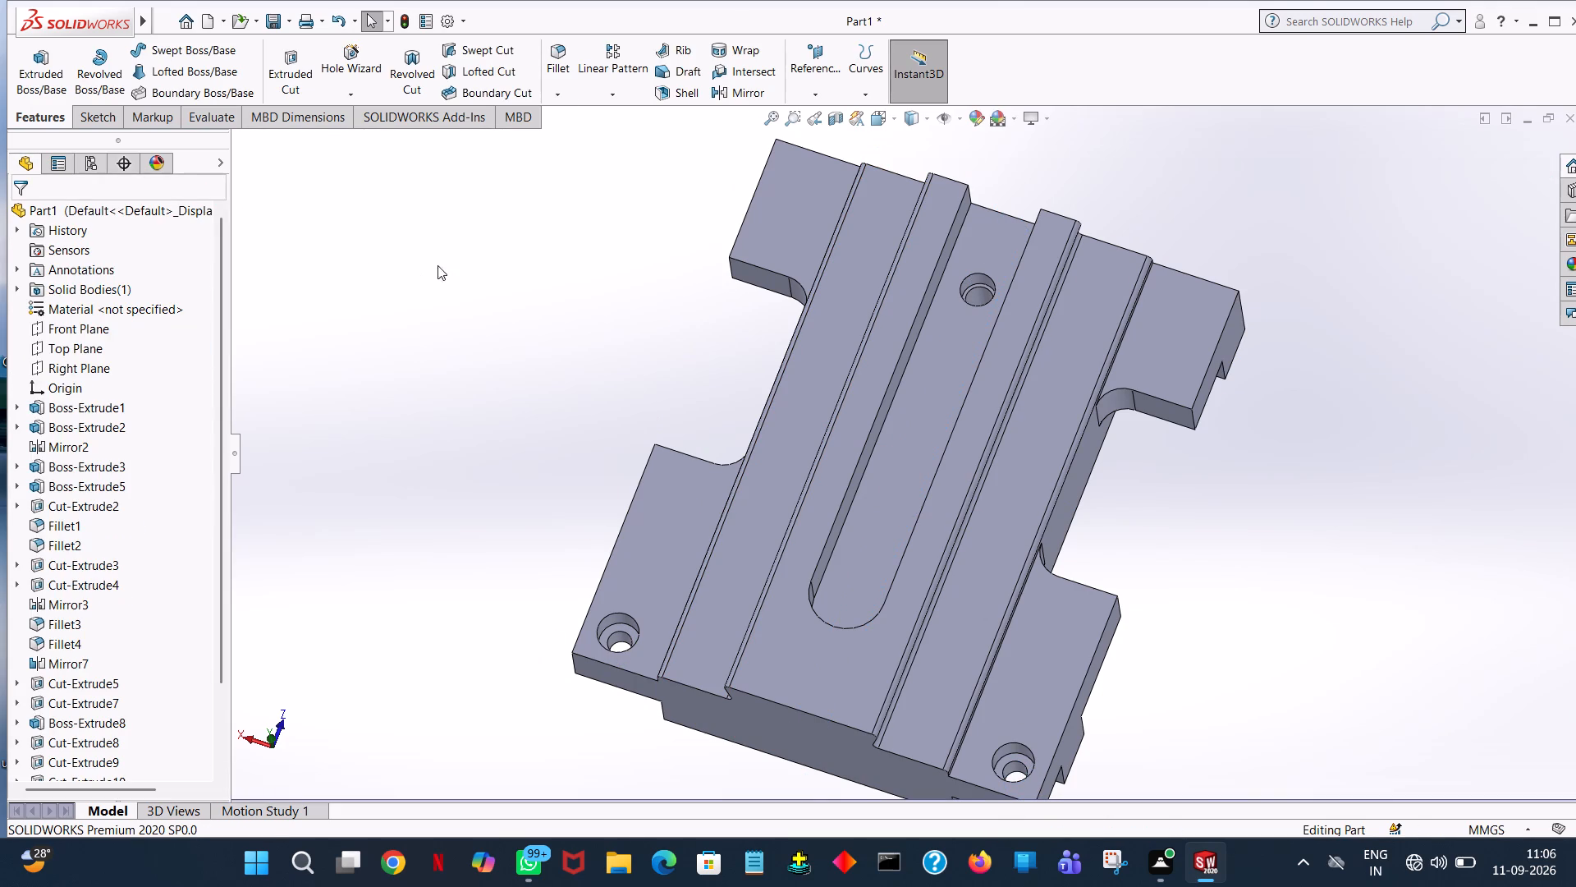
Examine the base plate from above, below and the sides, including the mirrored side blocks, feet and mounting holes.
middle_click_drag(474, 250, 418, 37)
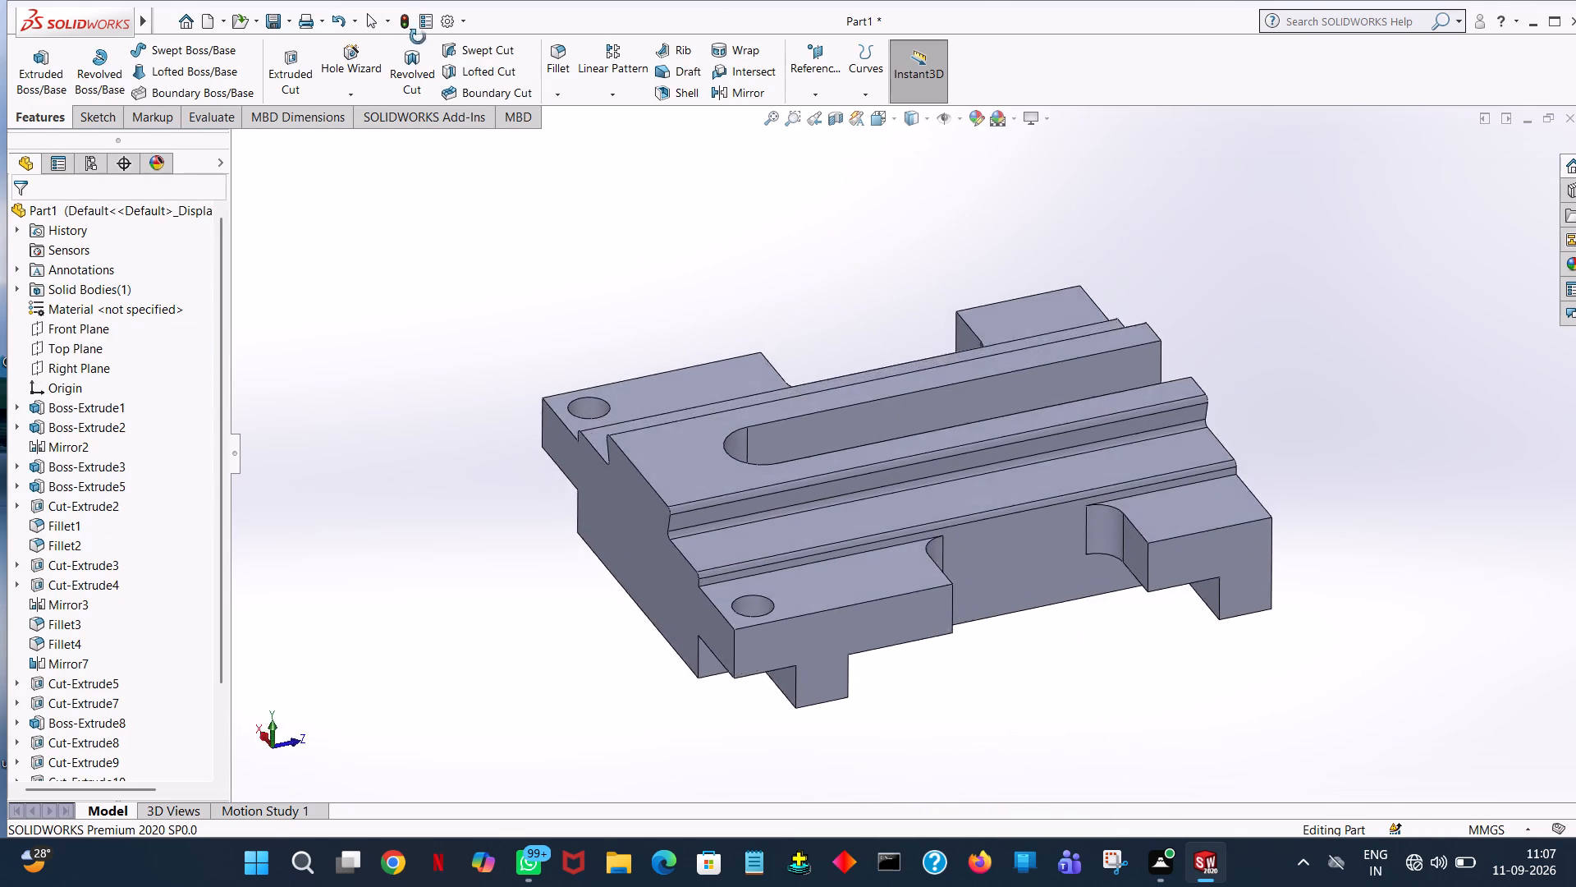
middle_click_drag(418, 37, 818, 354)
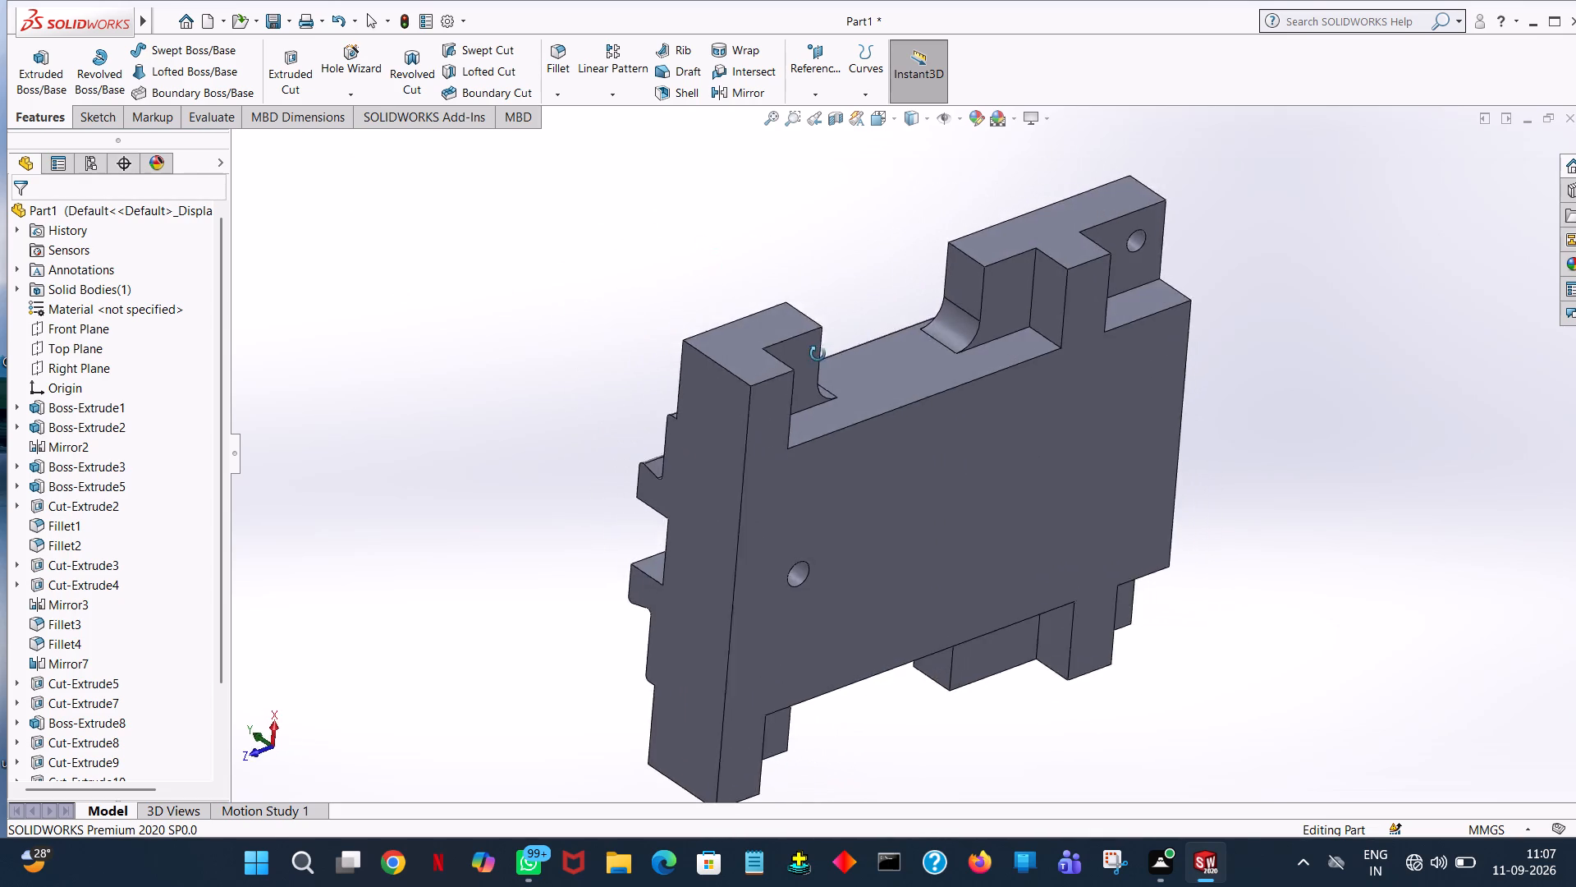
middle_click_drag(818, 354, 1154, 104)
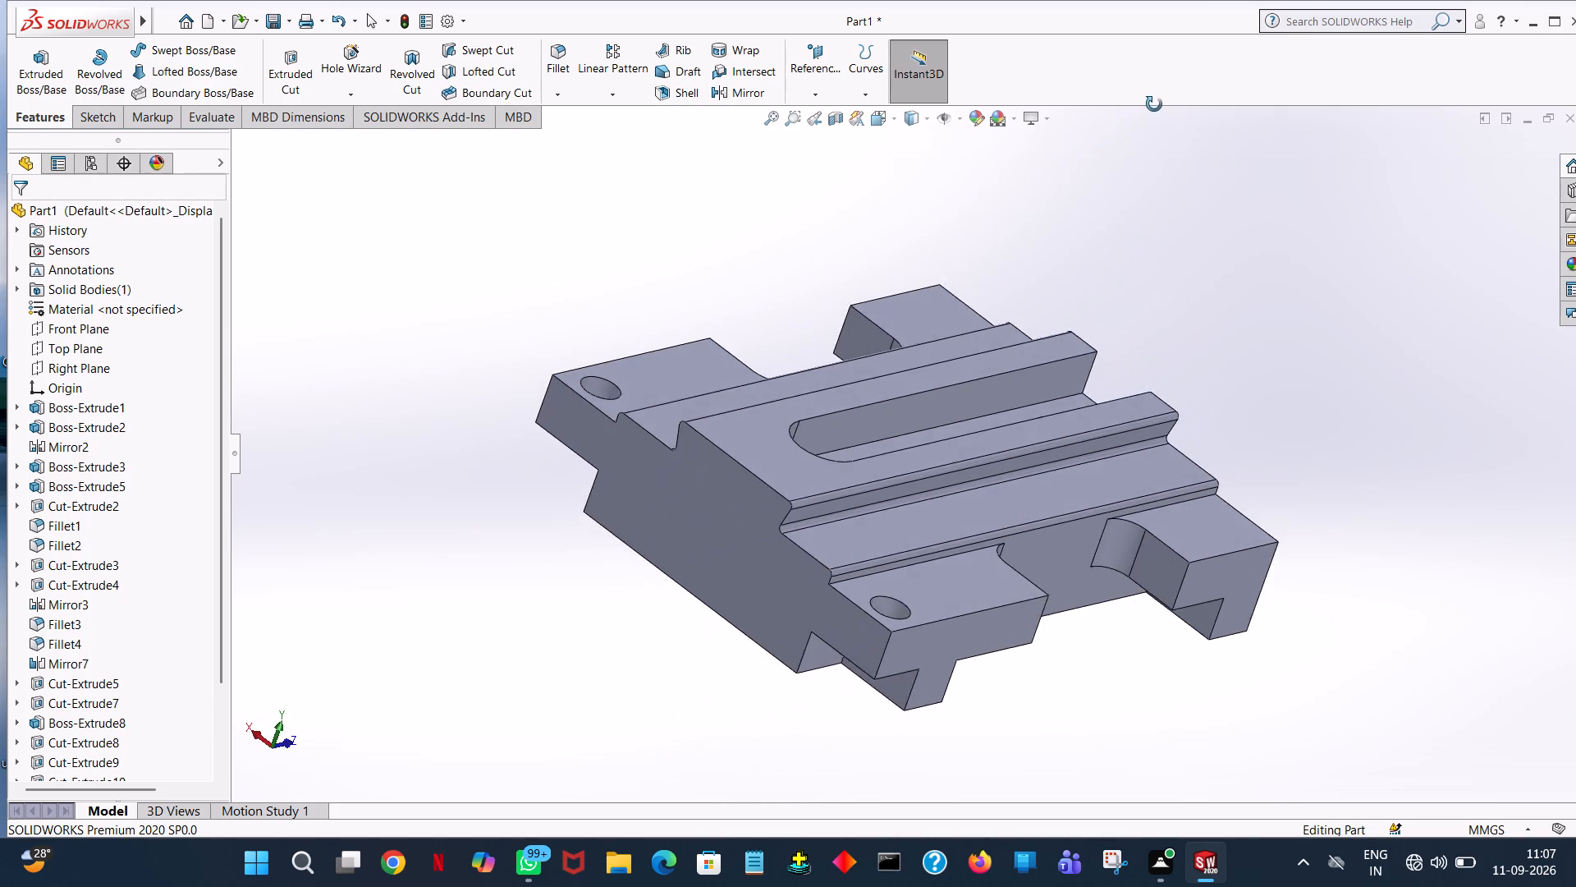
middle_click_drag(1154, 104, 1123, 214)
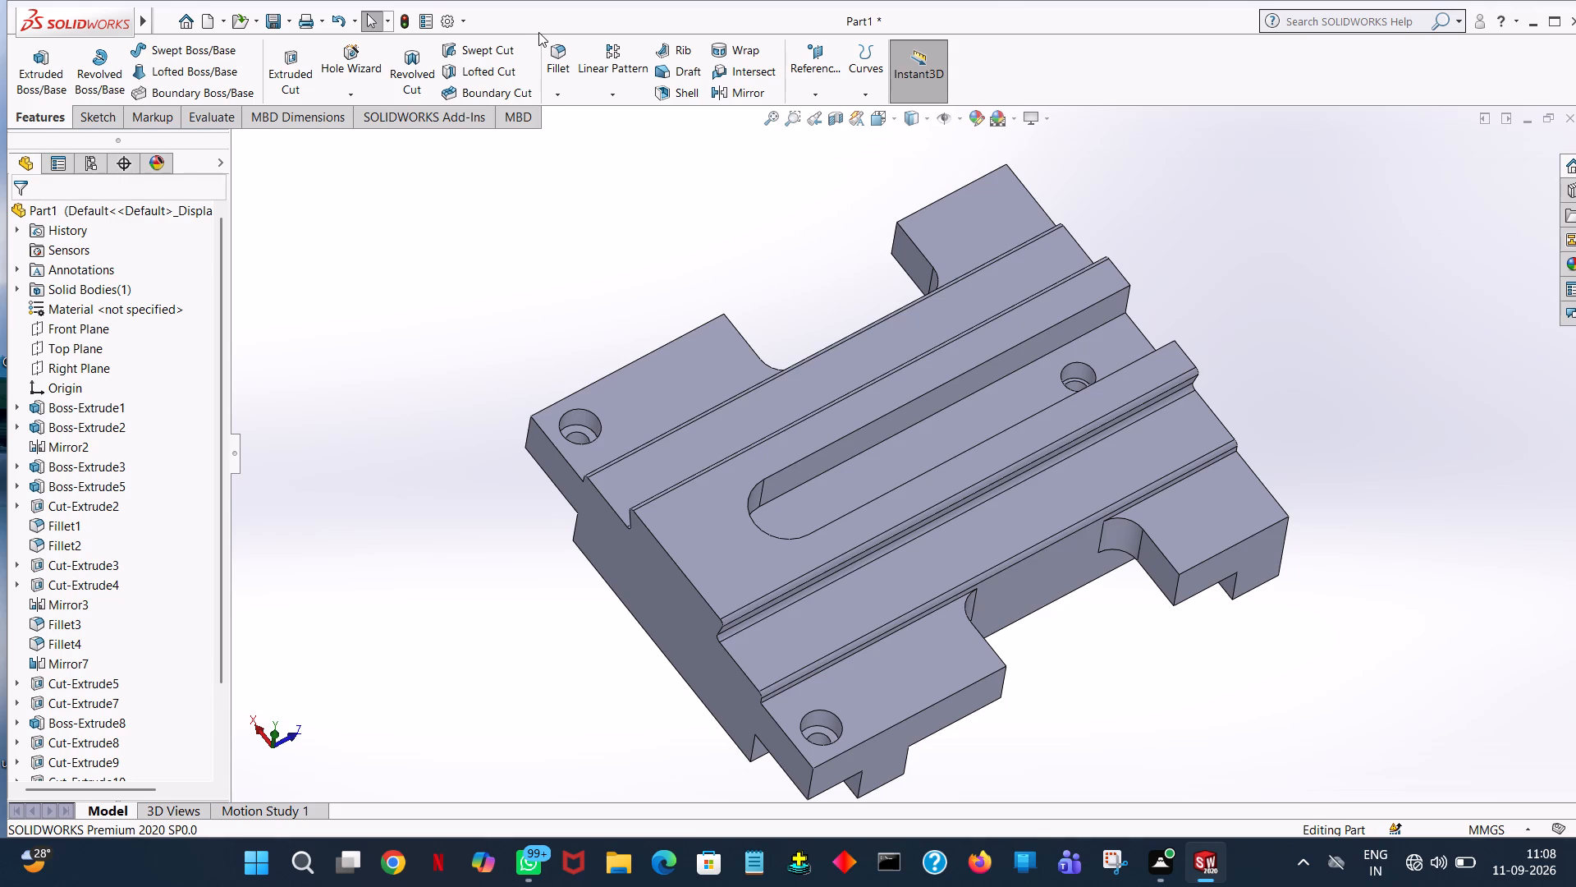
right_click(538, 32)
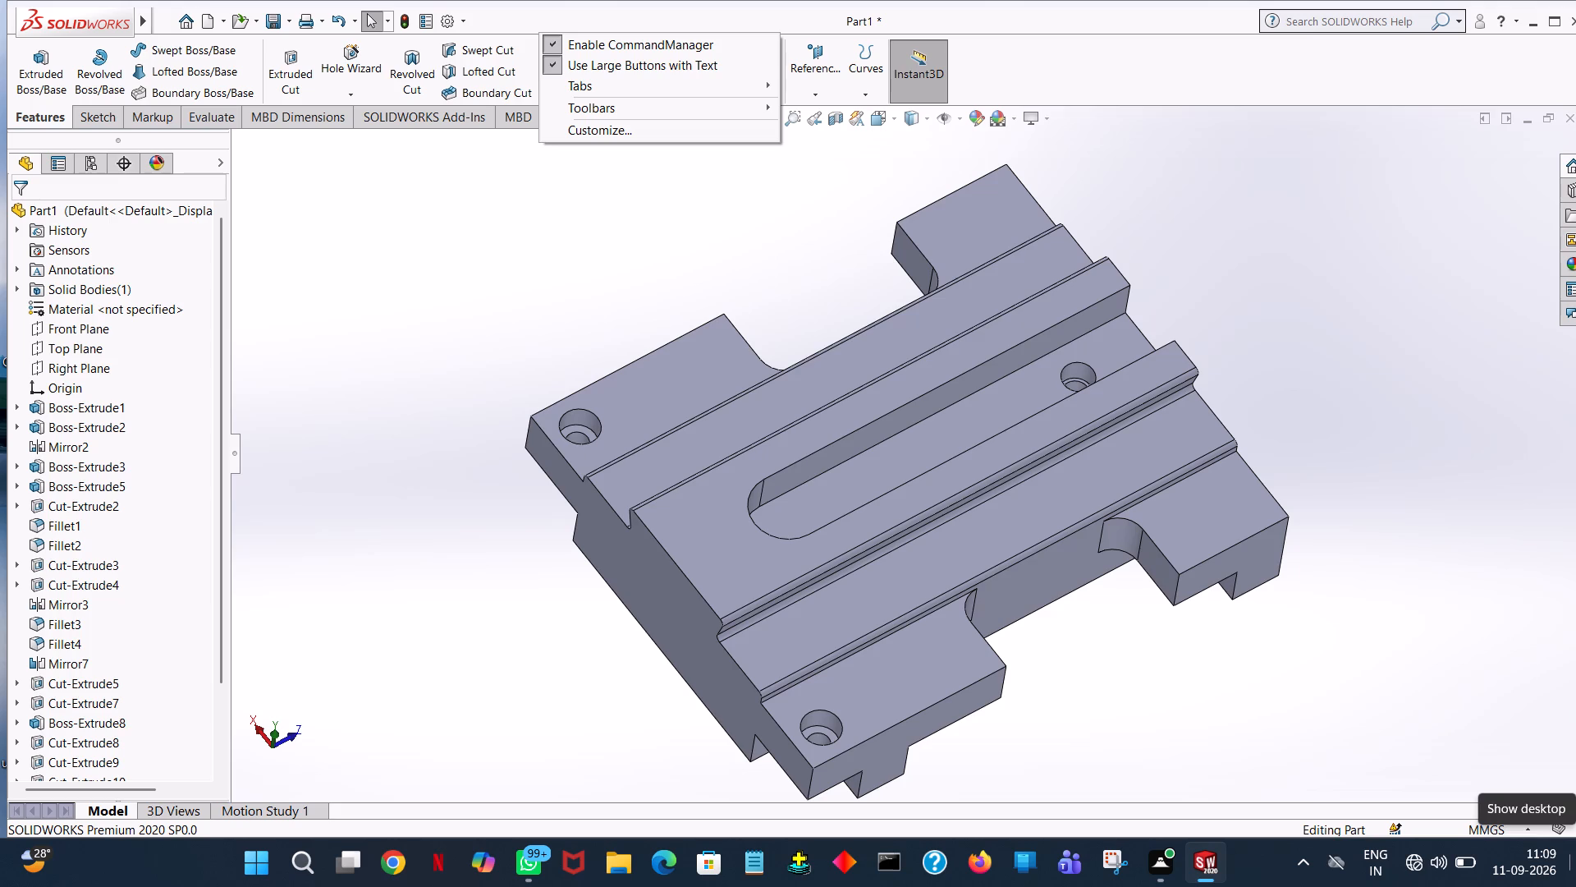
left_click(1257, 236)
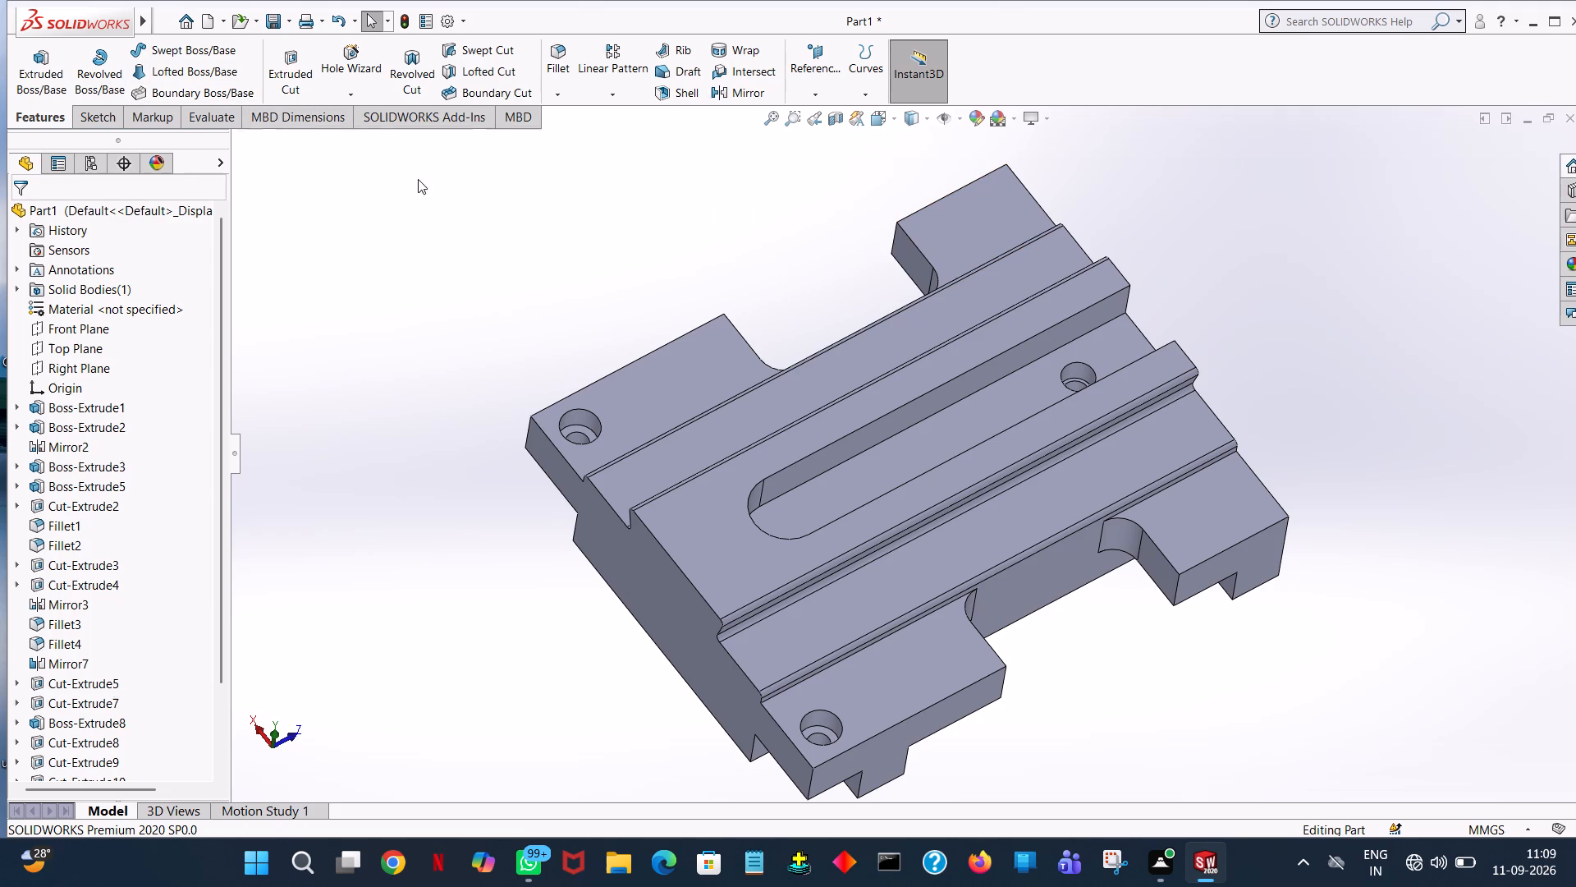
middle_click_drag(428, 283, 458, 293)
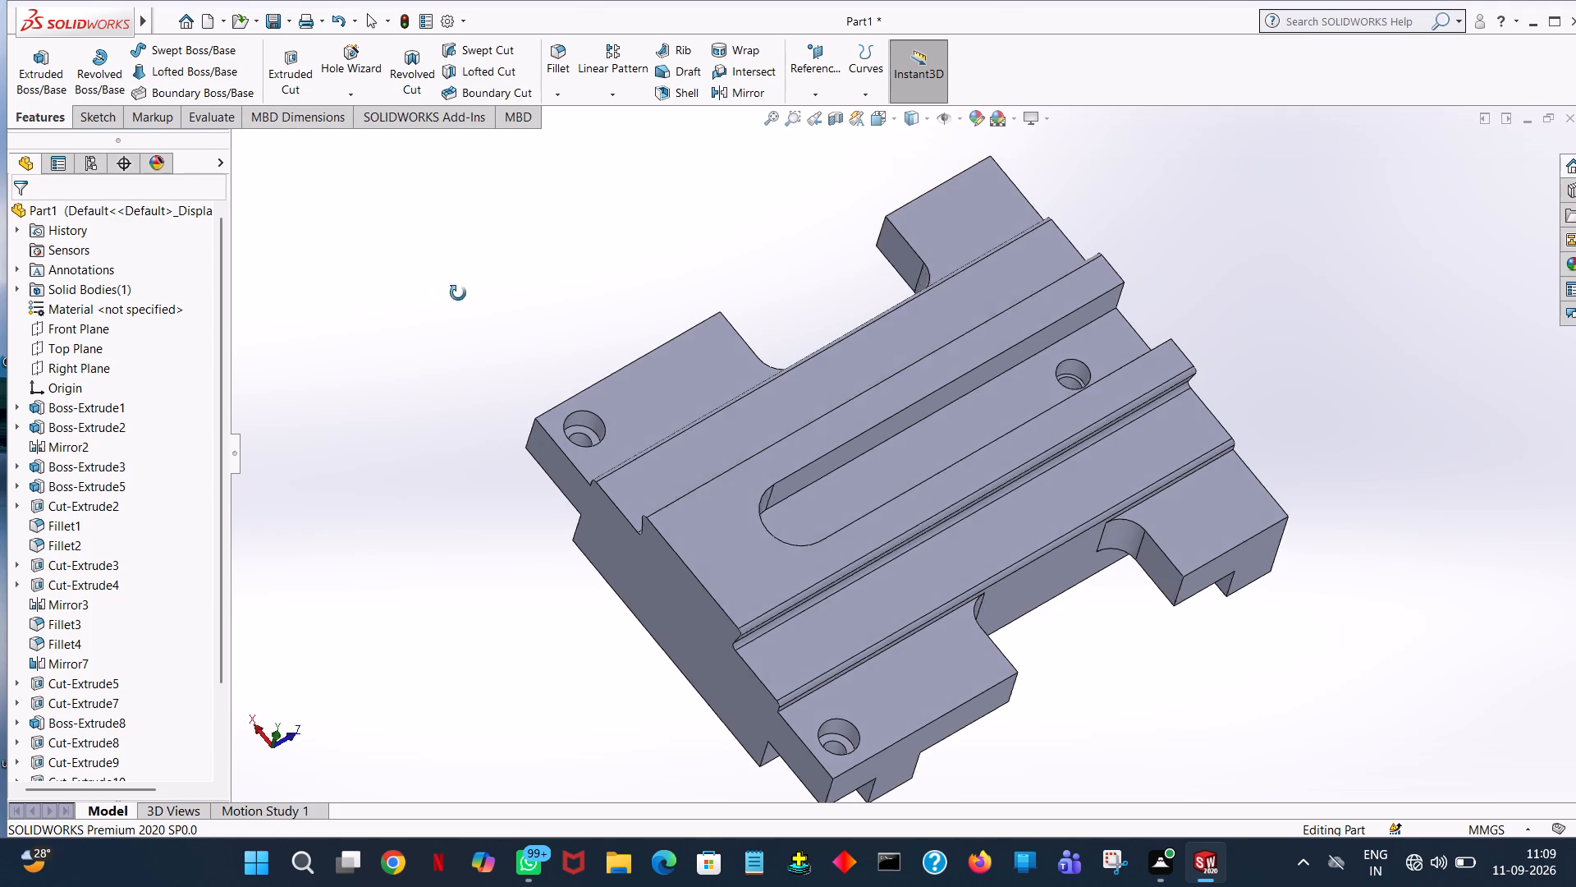
middle_click_drag(458, 293, 704, 367)
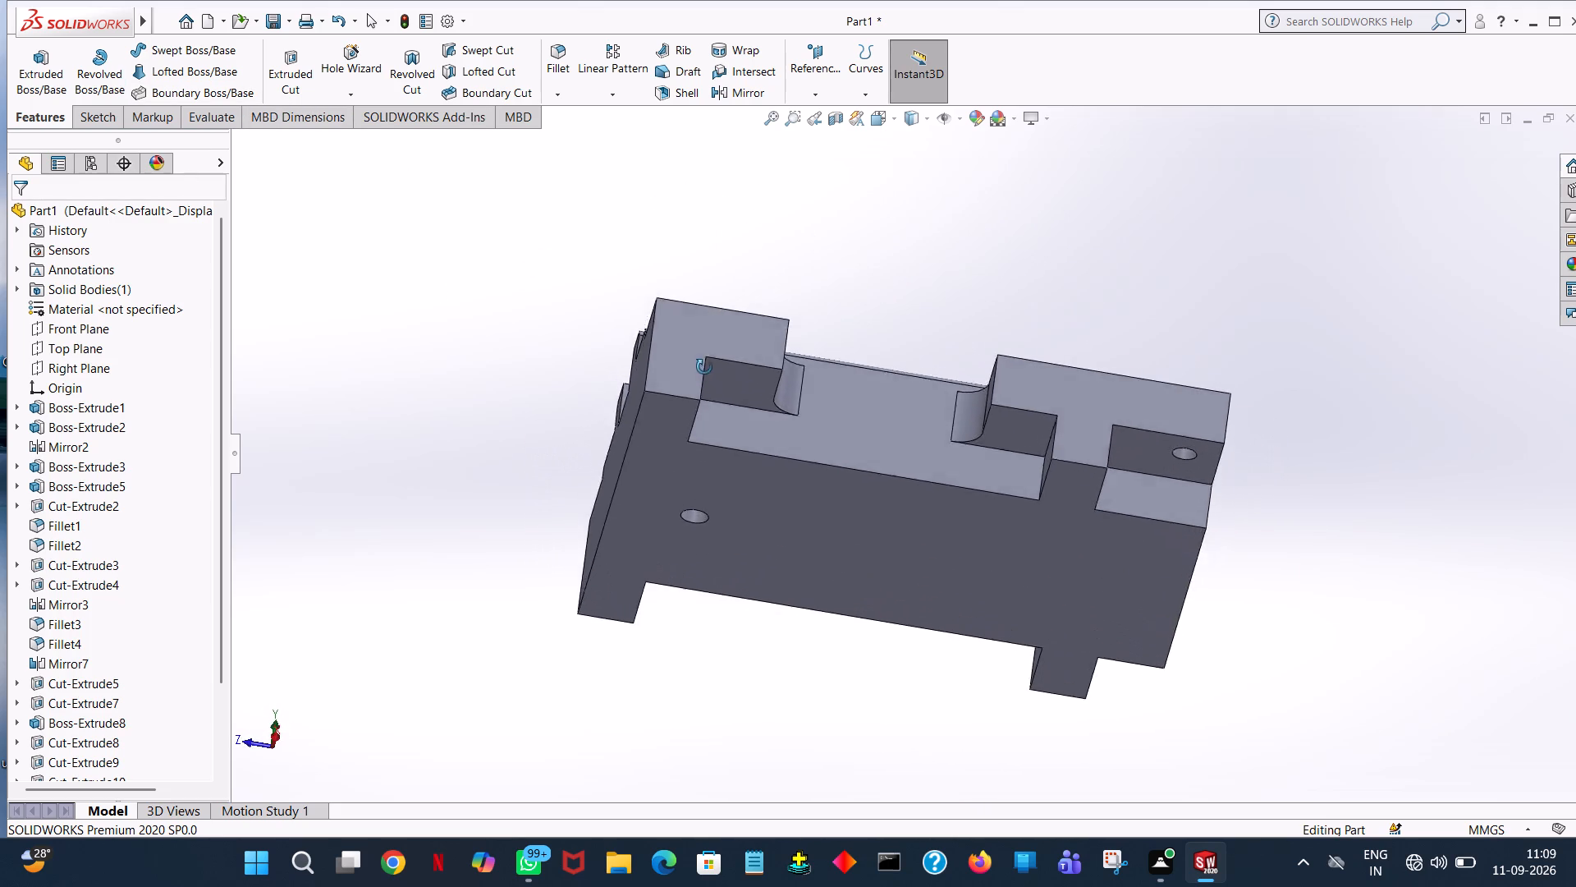
middle_click_drag(704, 367, 806, 653)
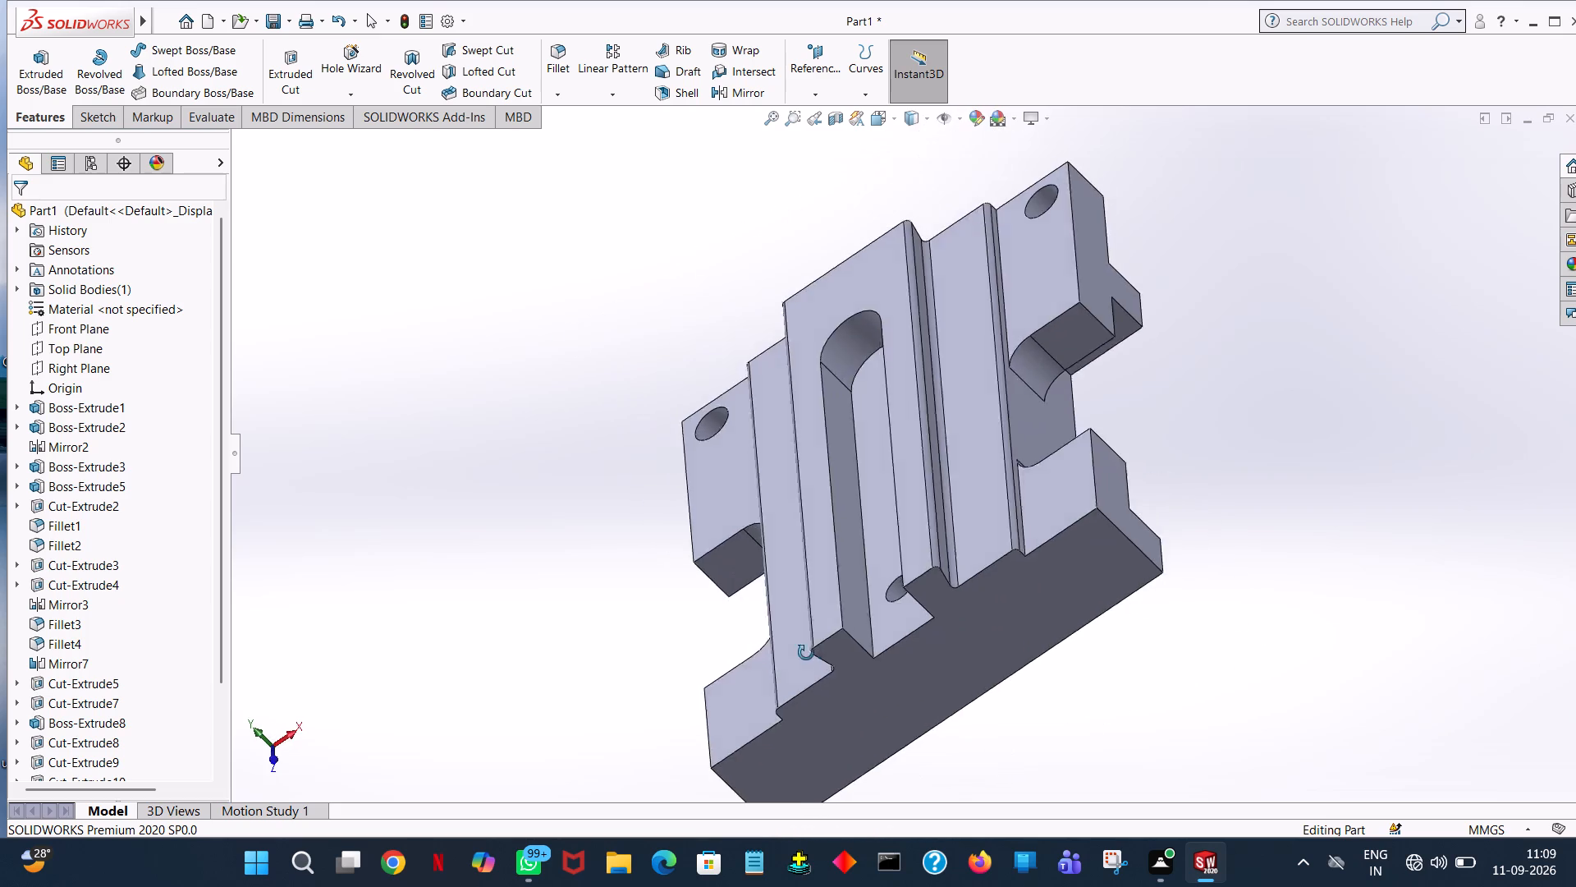
middle_click_drag(806, 653, 841, 545)
middle_click_drag(932, 469, 976, 465)
middle_click_drag(988, 465, 1006, 464)
middle_click(1010, 464)
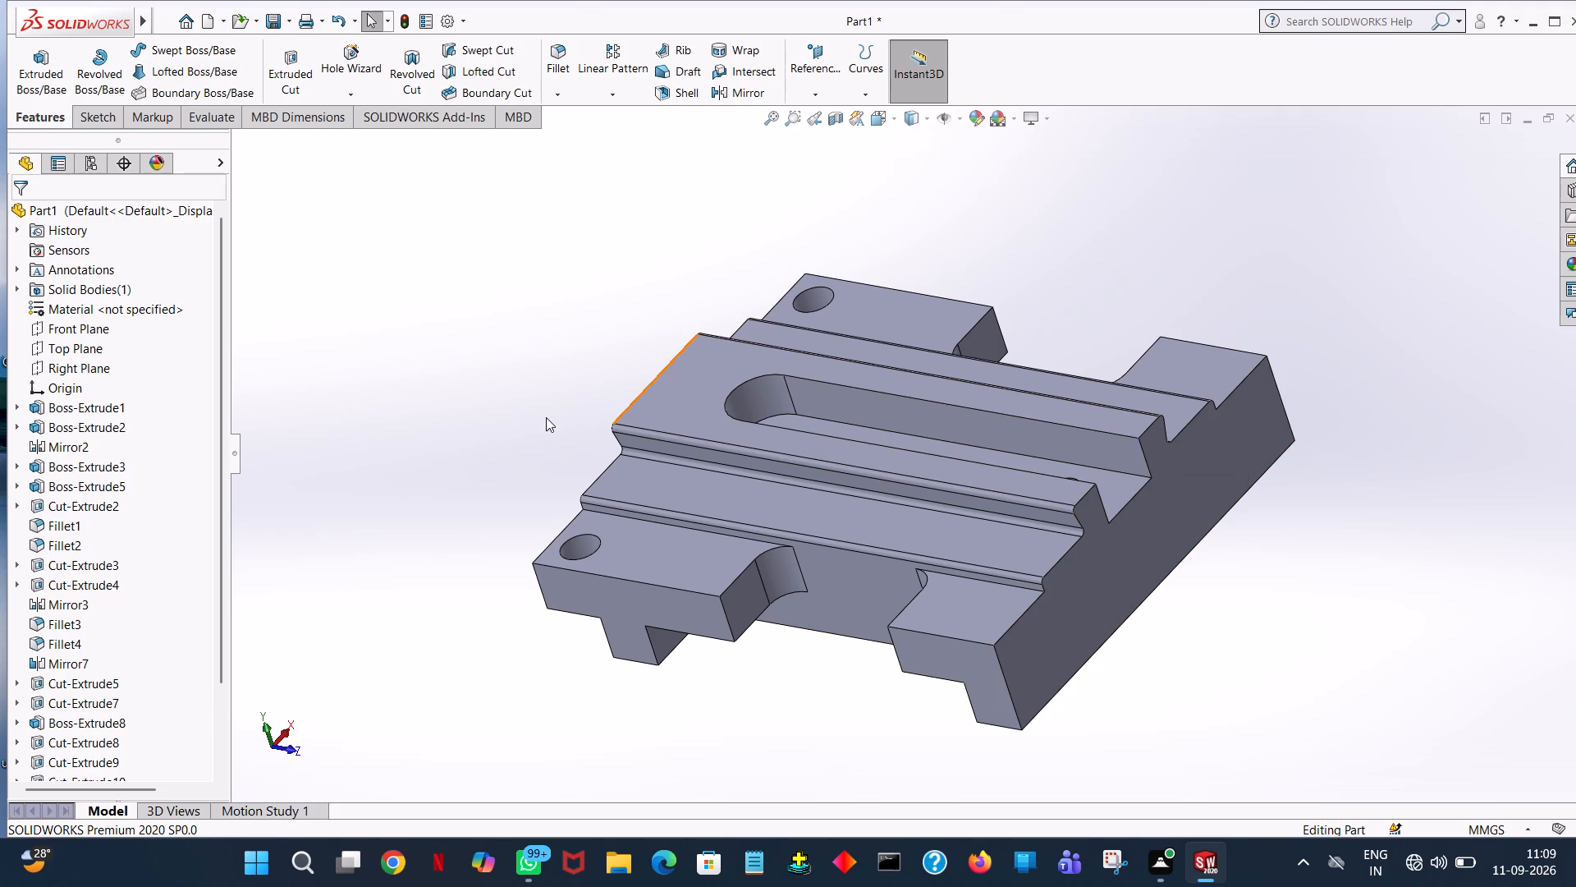
middle_click_drag(547, 417, 763, 382)
middle_click_drag(813, 462, 820, 473)
middle_click_drag(828, 505, 841, 609)
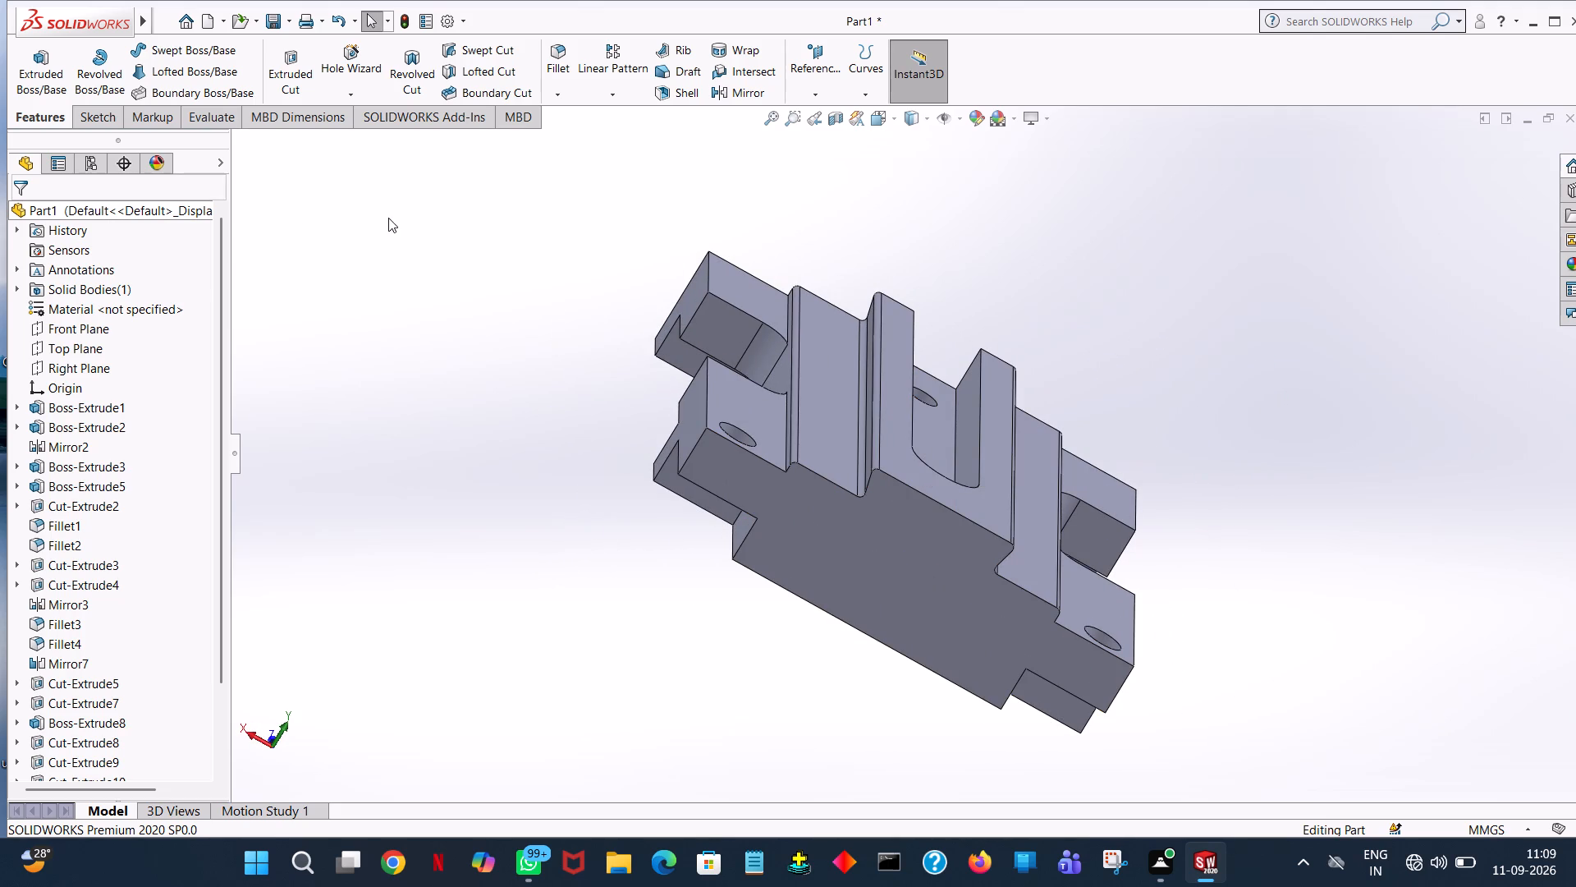
Review the part's feature history from the reference planes through to the last mirror feature.
left_click_drag(221, 408, 227, 577)
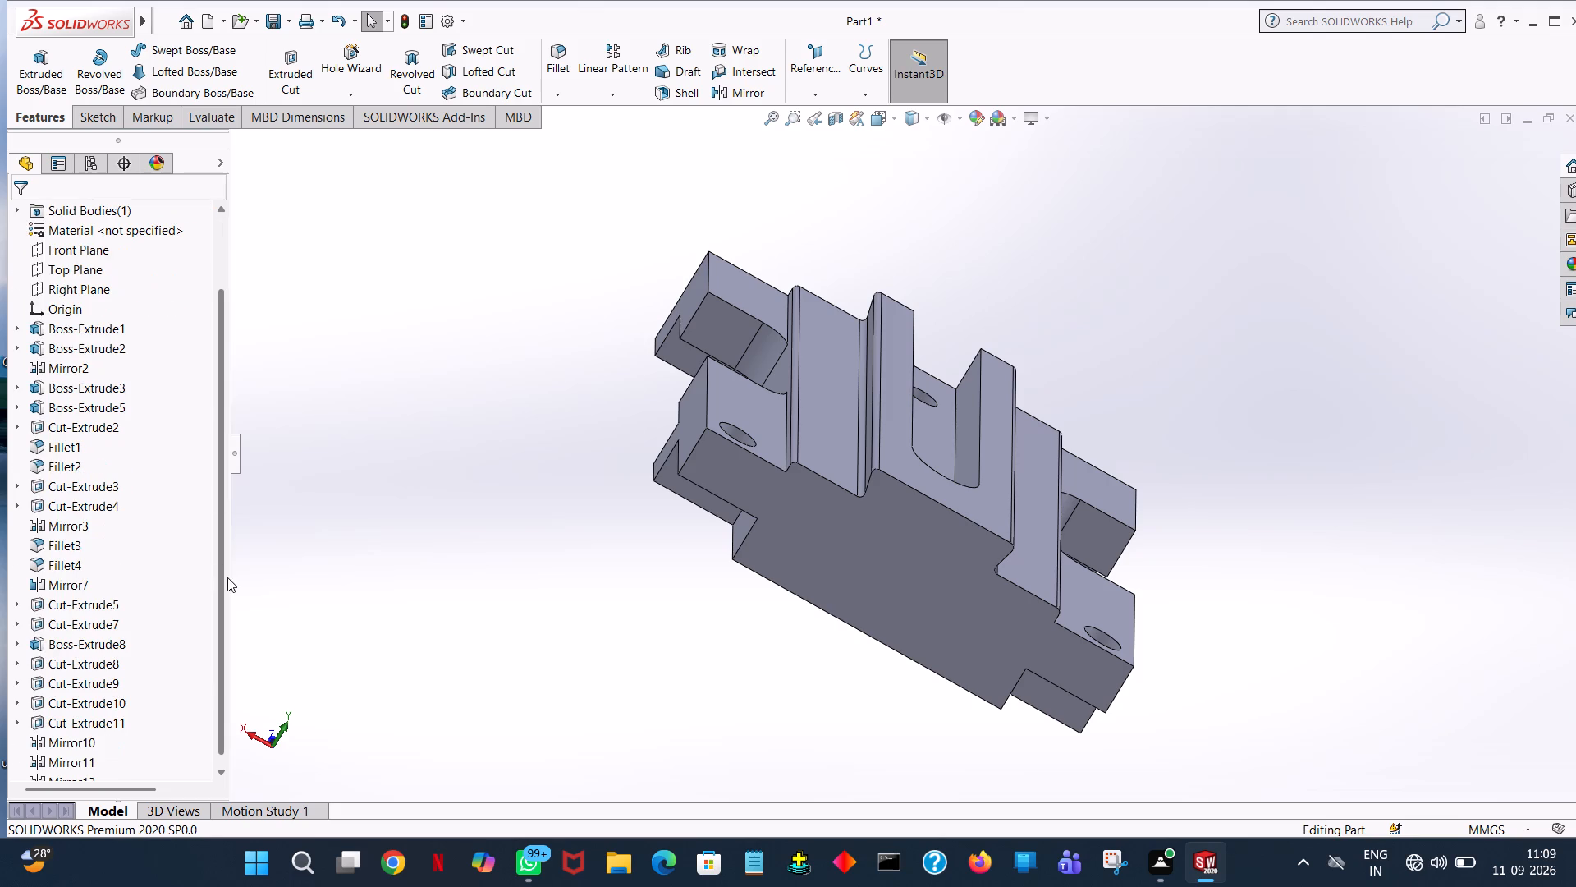
left_click_drag(227, 577, 231, 521)
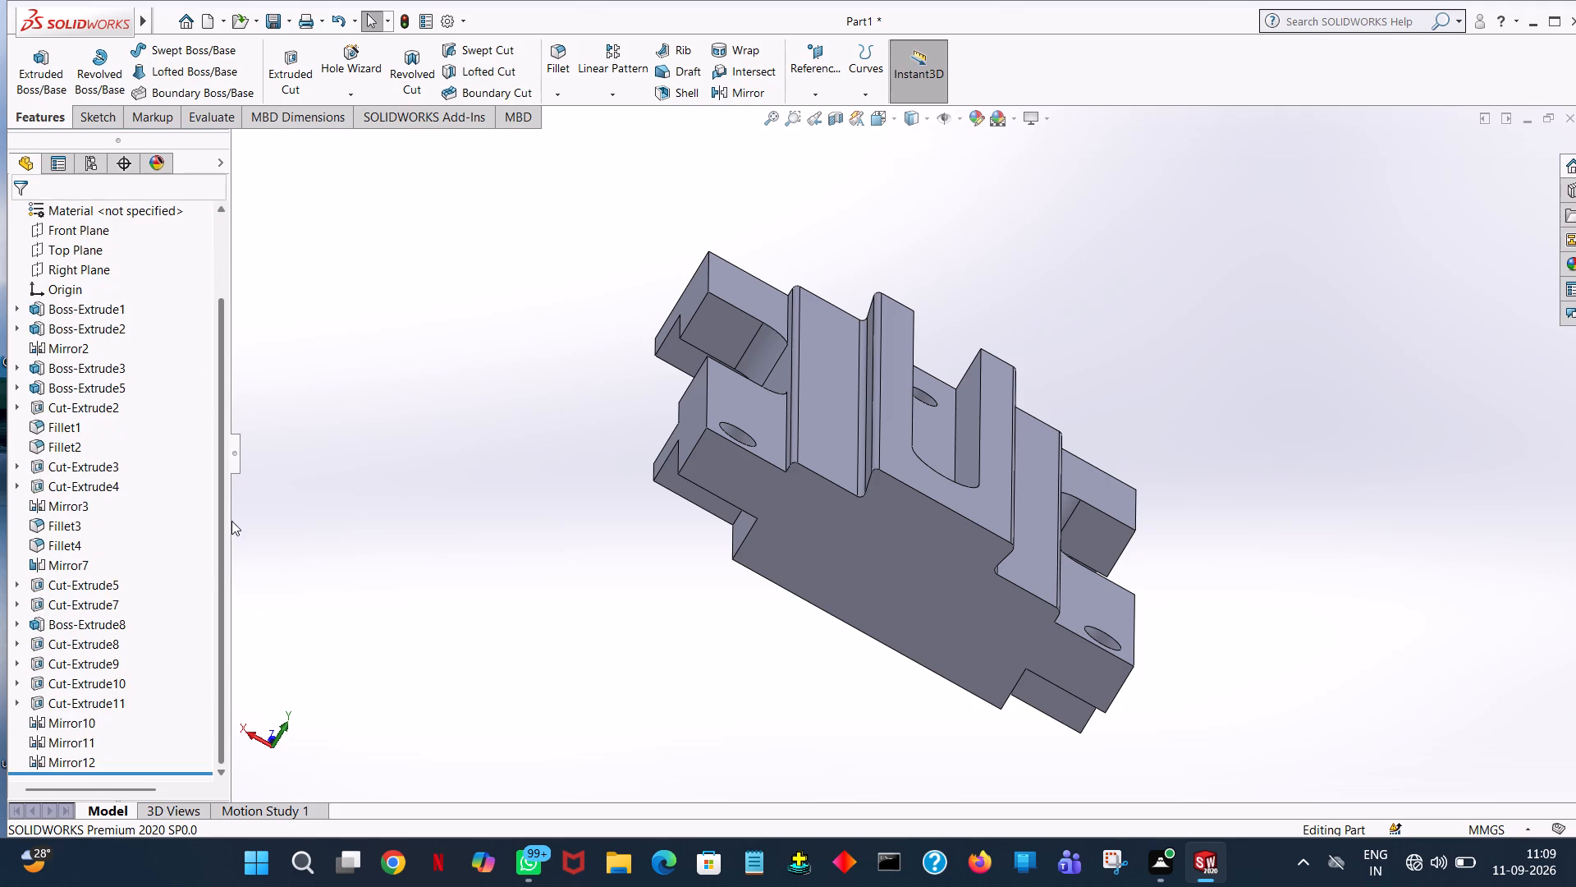
left_click_drag(231, 521, 259, 427)
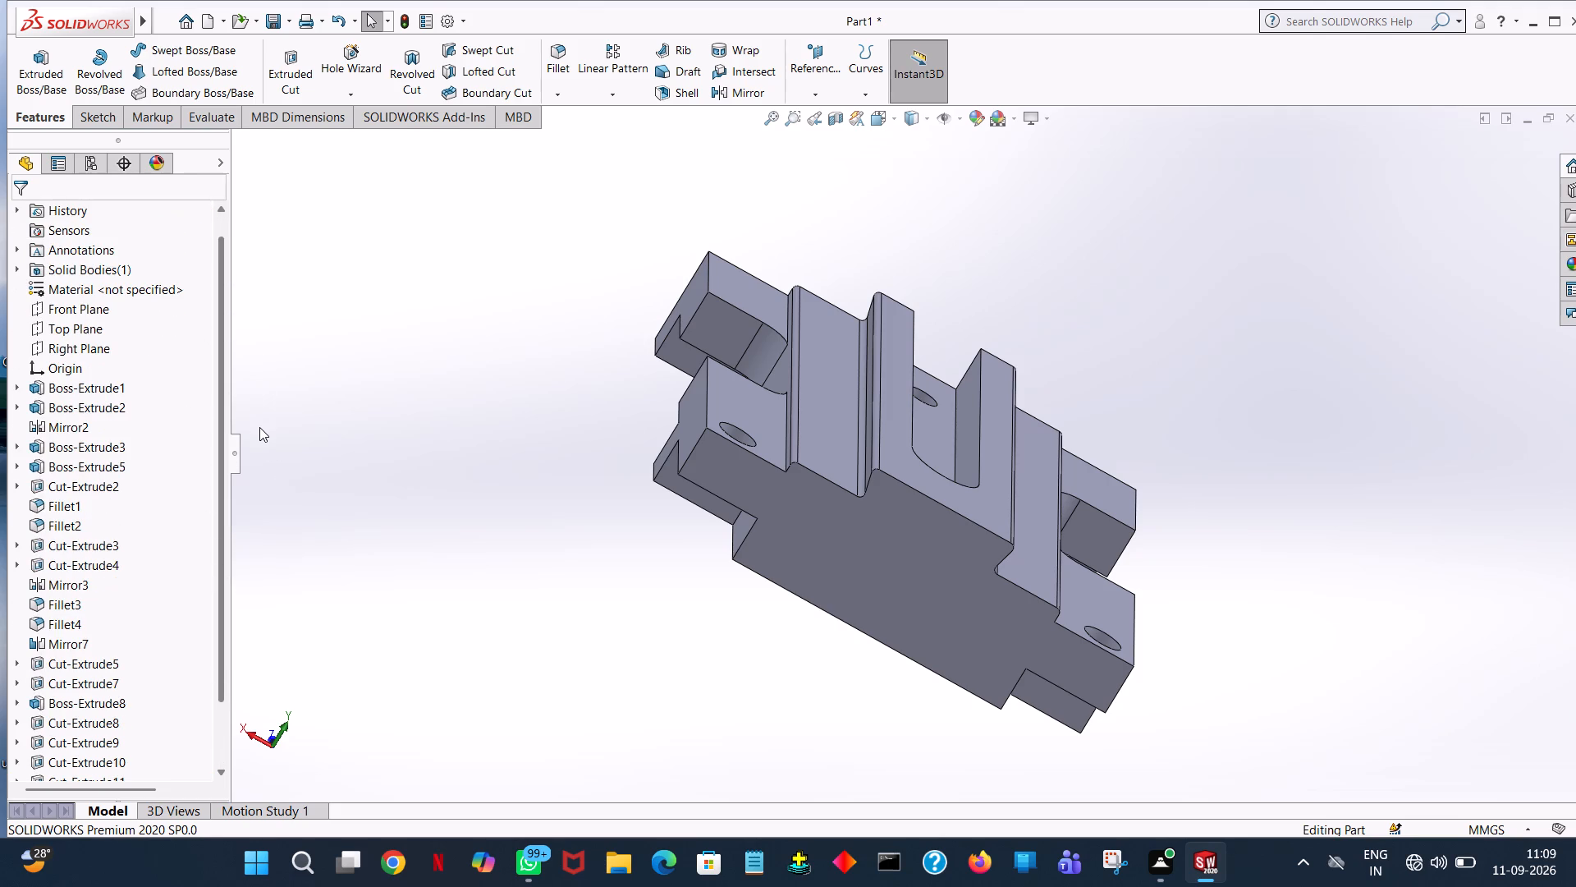
left_click_drag(259, 427, 260, 478)
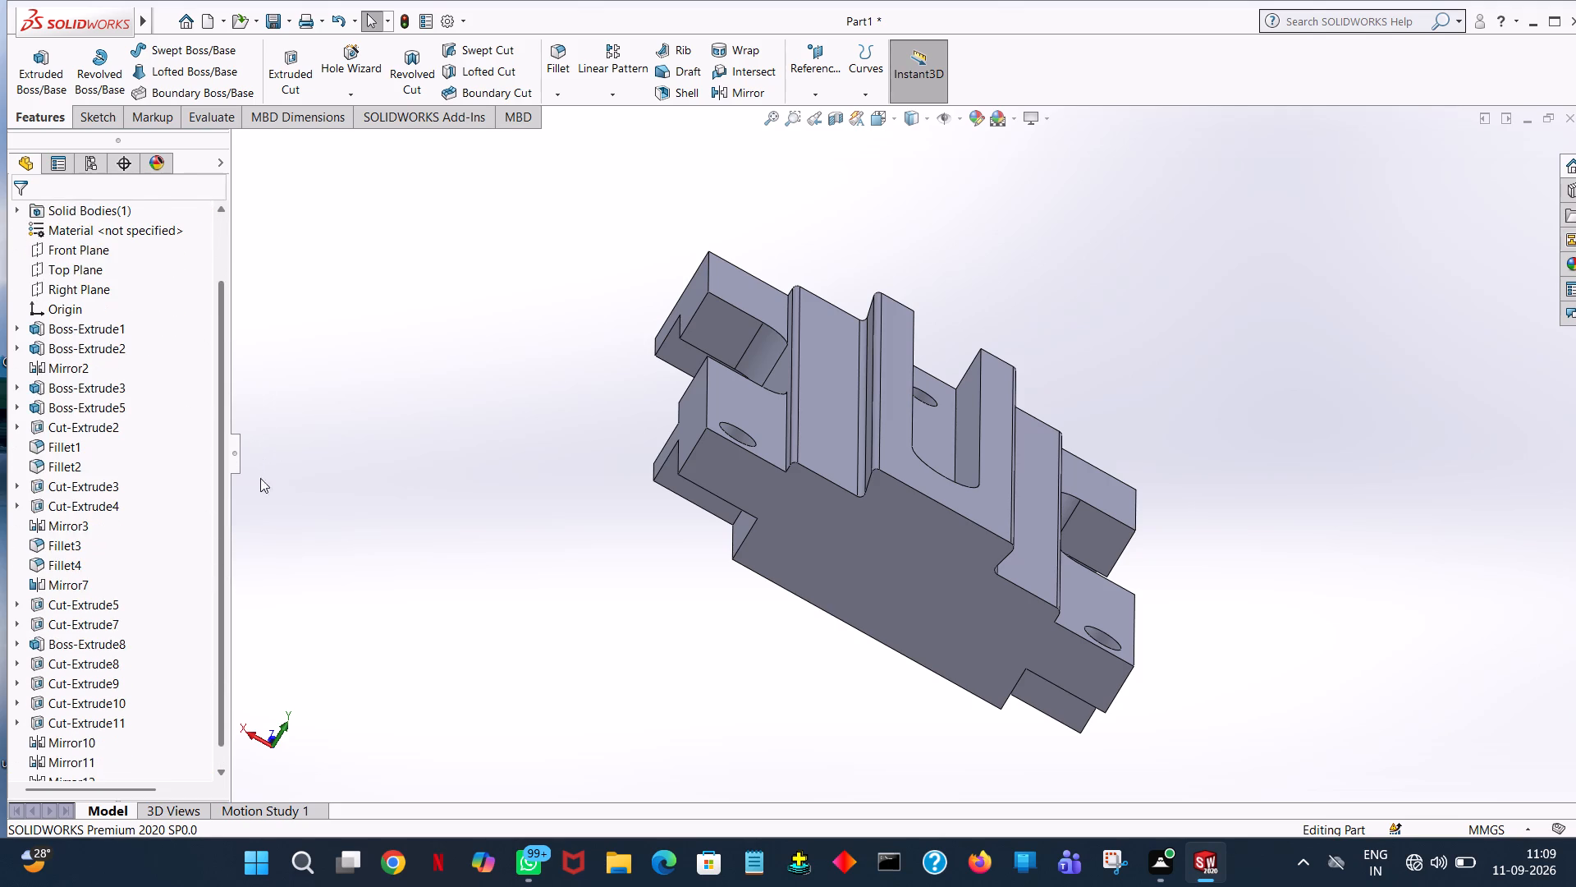
left_click_drag(260, 478, 249, 756)
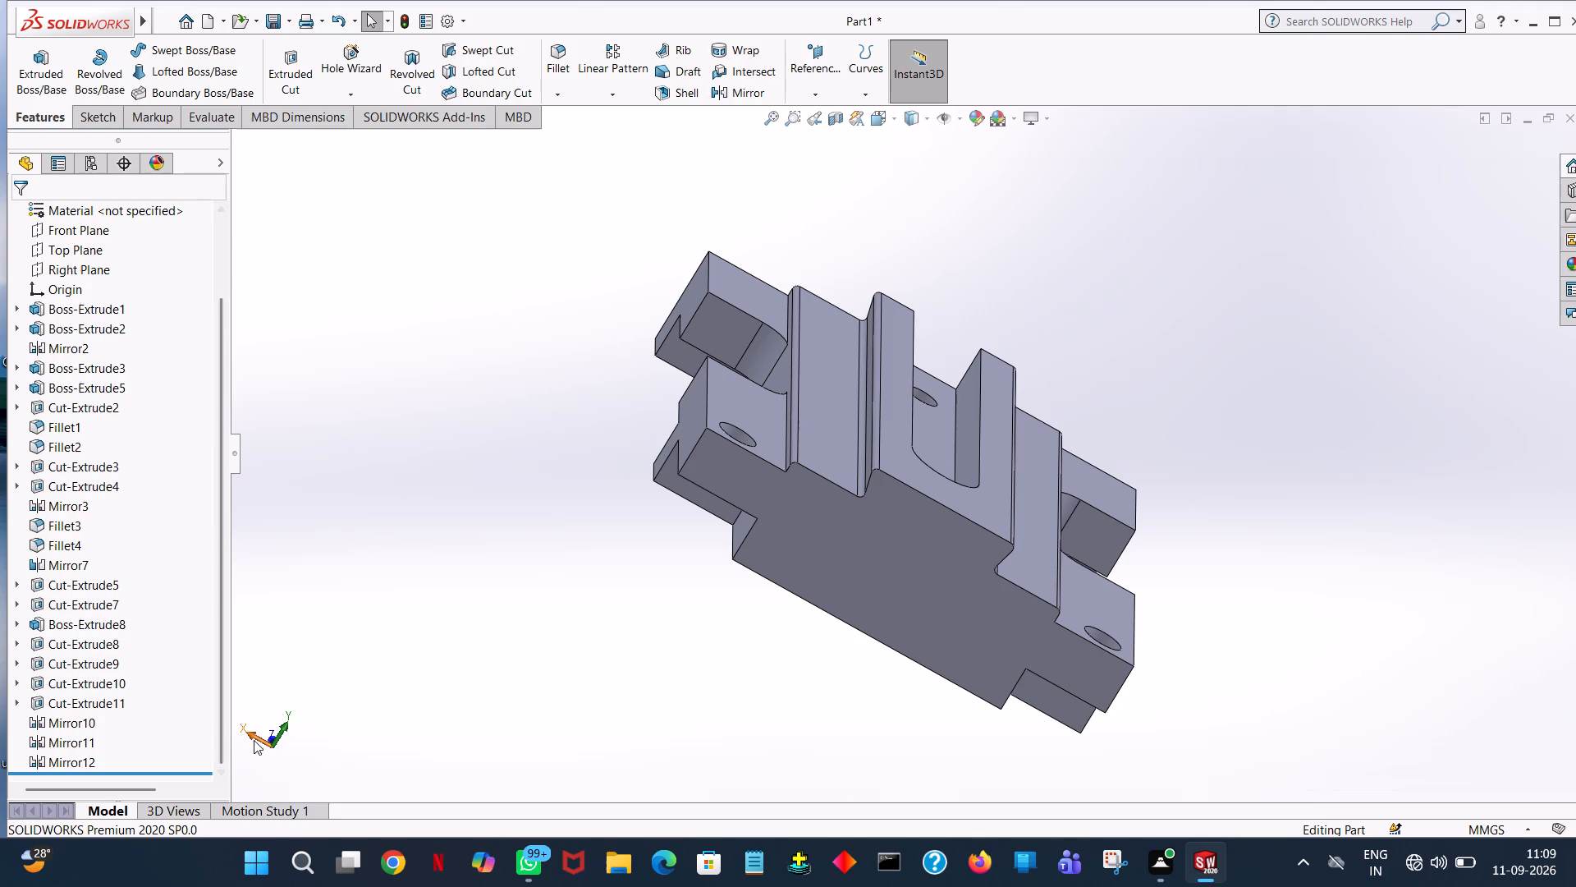
left_click_drag(254, 740, 309, 732)
left_click_drag(273, 731, 284, 759)
Examine the base plate's stepped upper face, slot, side blocks and mounting holes, as well as its underside and end profile.
left_click_drag(284, 759, 305, 796)
left_click_drag(284, 733, 310, 770)
left_click_drag(290, 719, 333, 795)
middle_click(1169, 547)
middle_click_drag(1111, 565, 1024, 576)
middle_click(1024, 576)
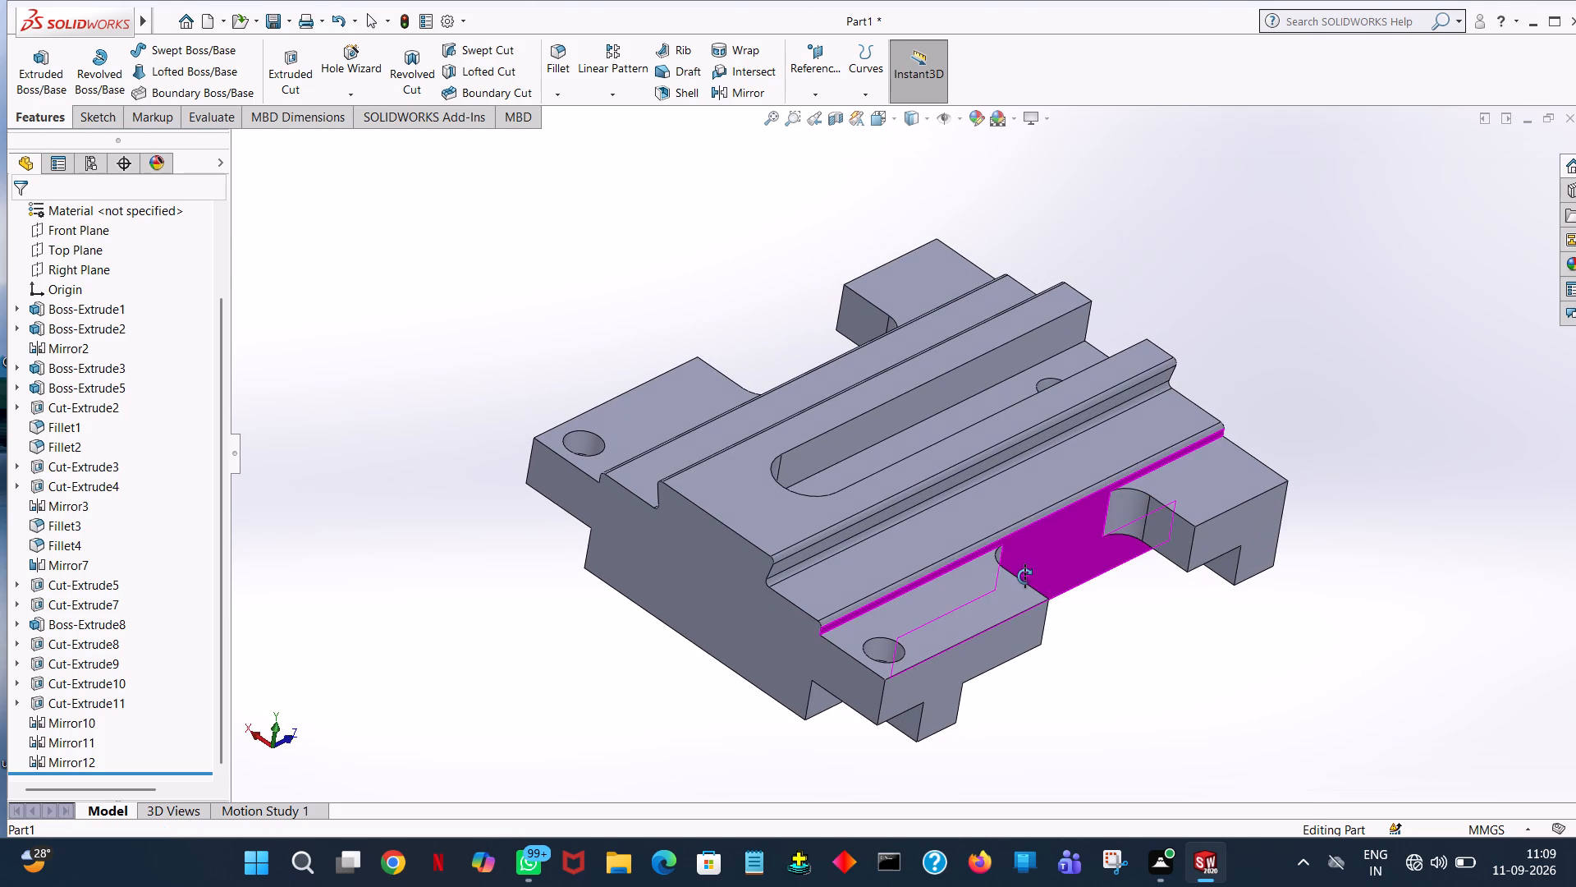
left_click(683, 252)
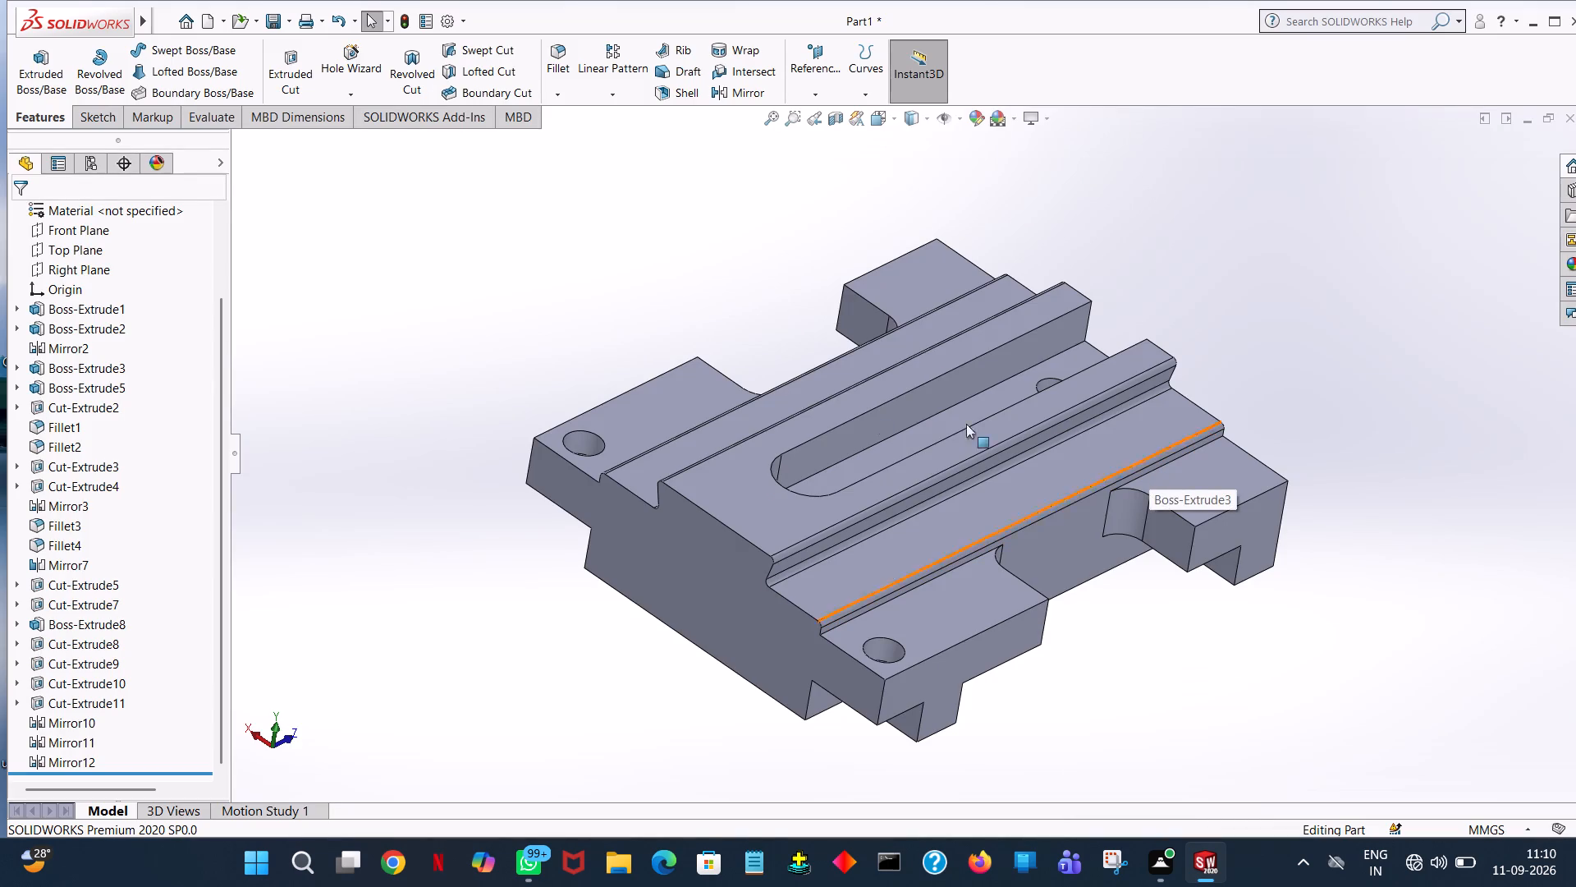
middle_click_drag(1065, 375, 1058, 379)
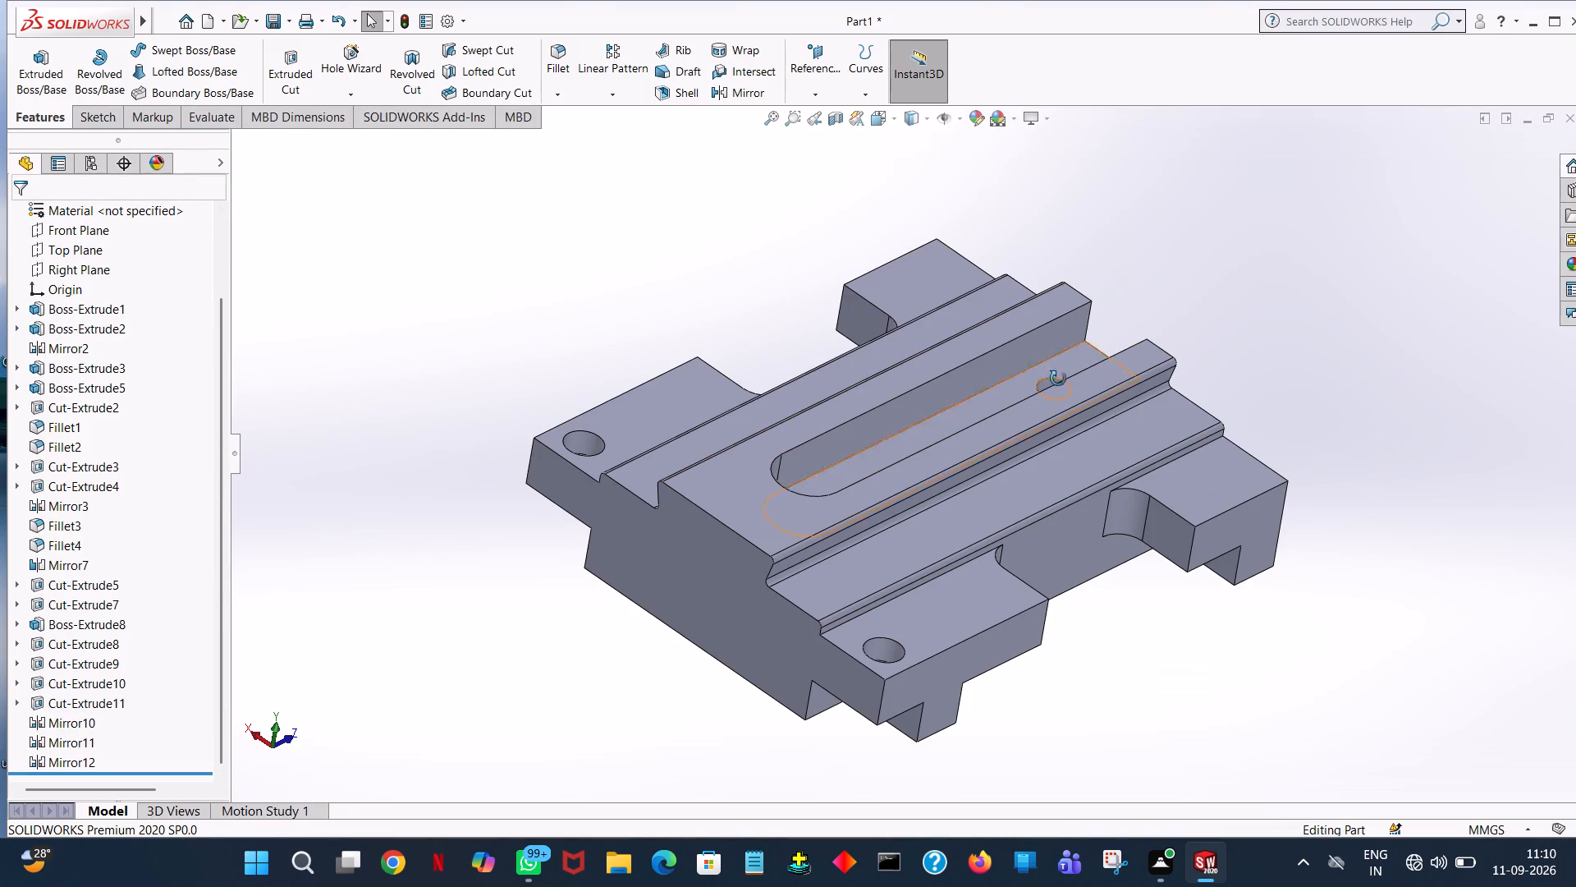
middle_click_drag(1058, 379, 746, 722)
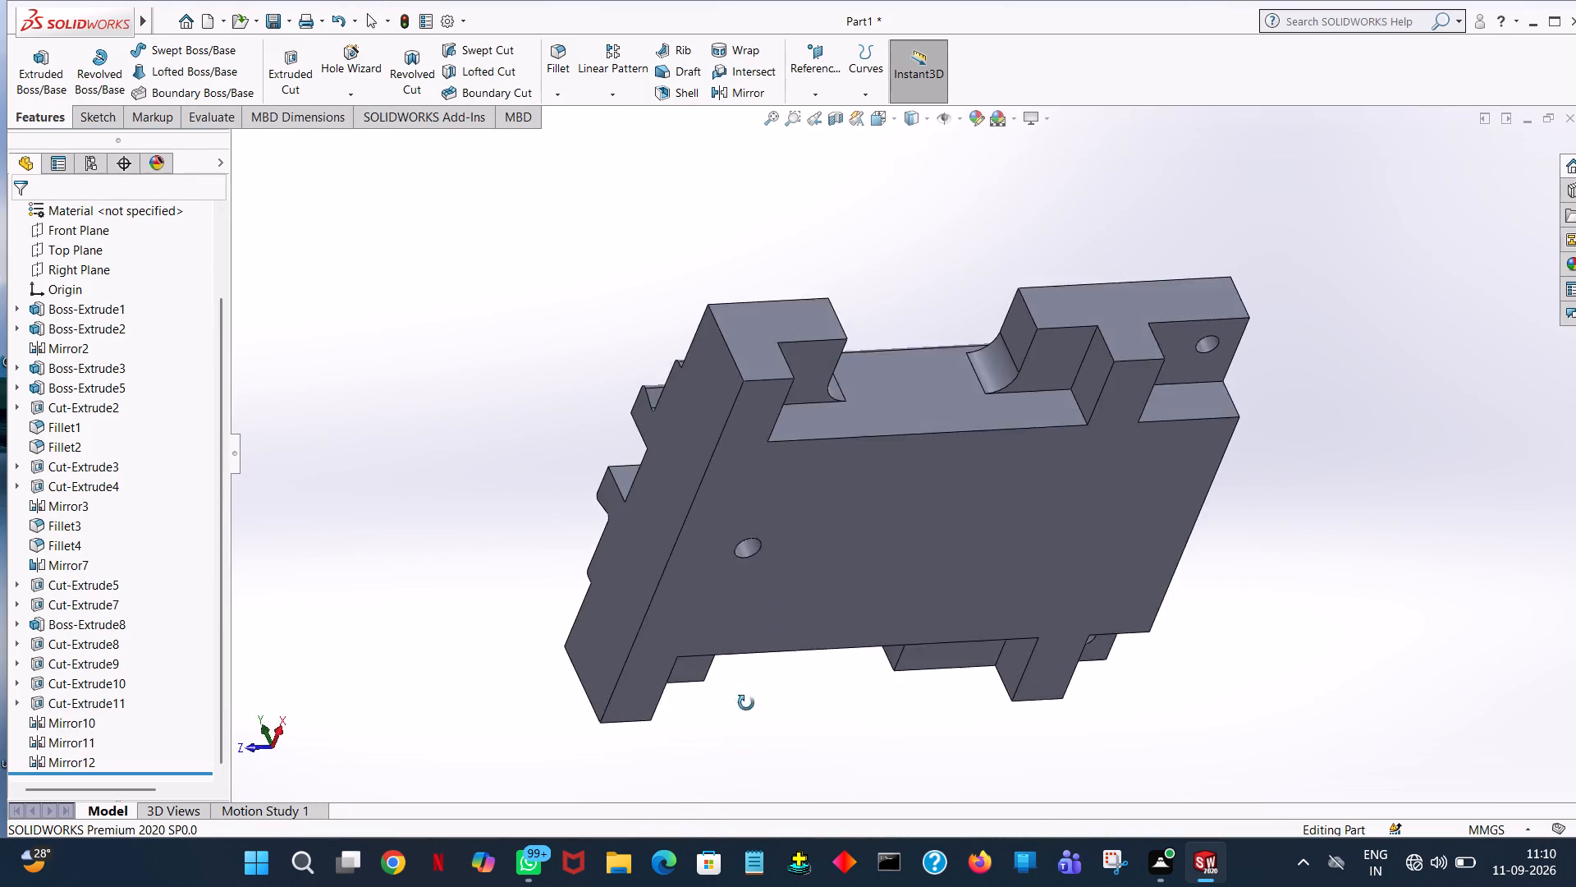
middle_click_drag(749, 489, 882, 368)
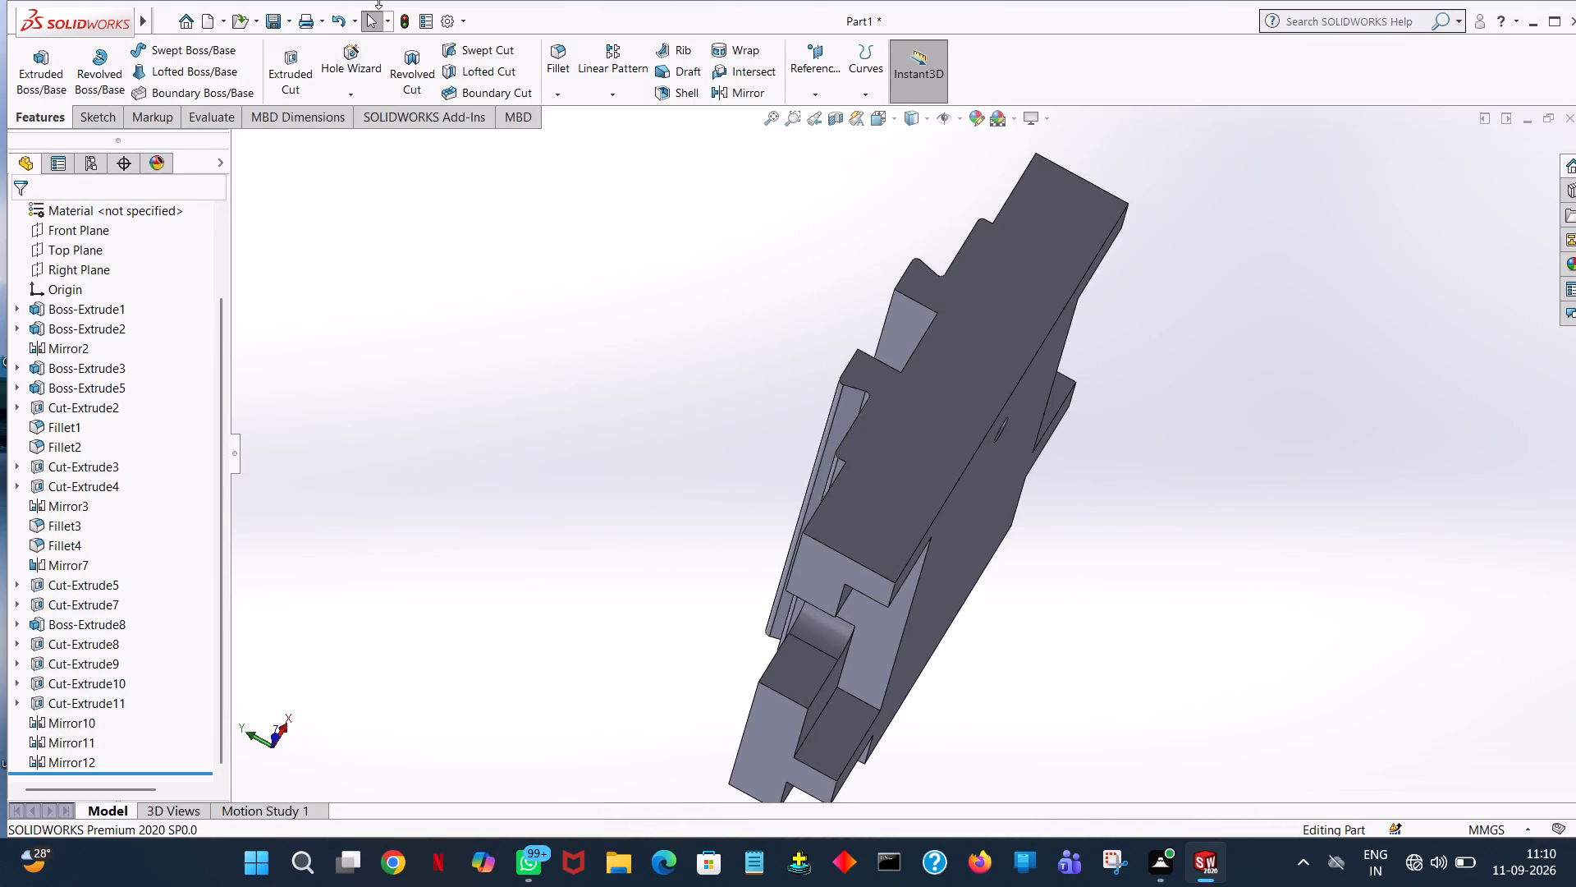
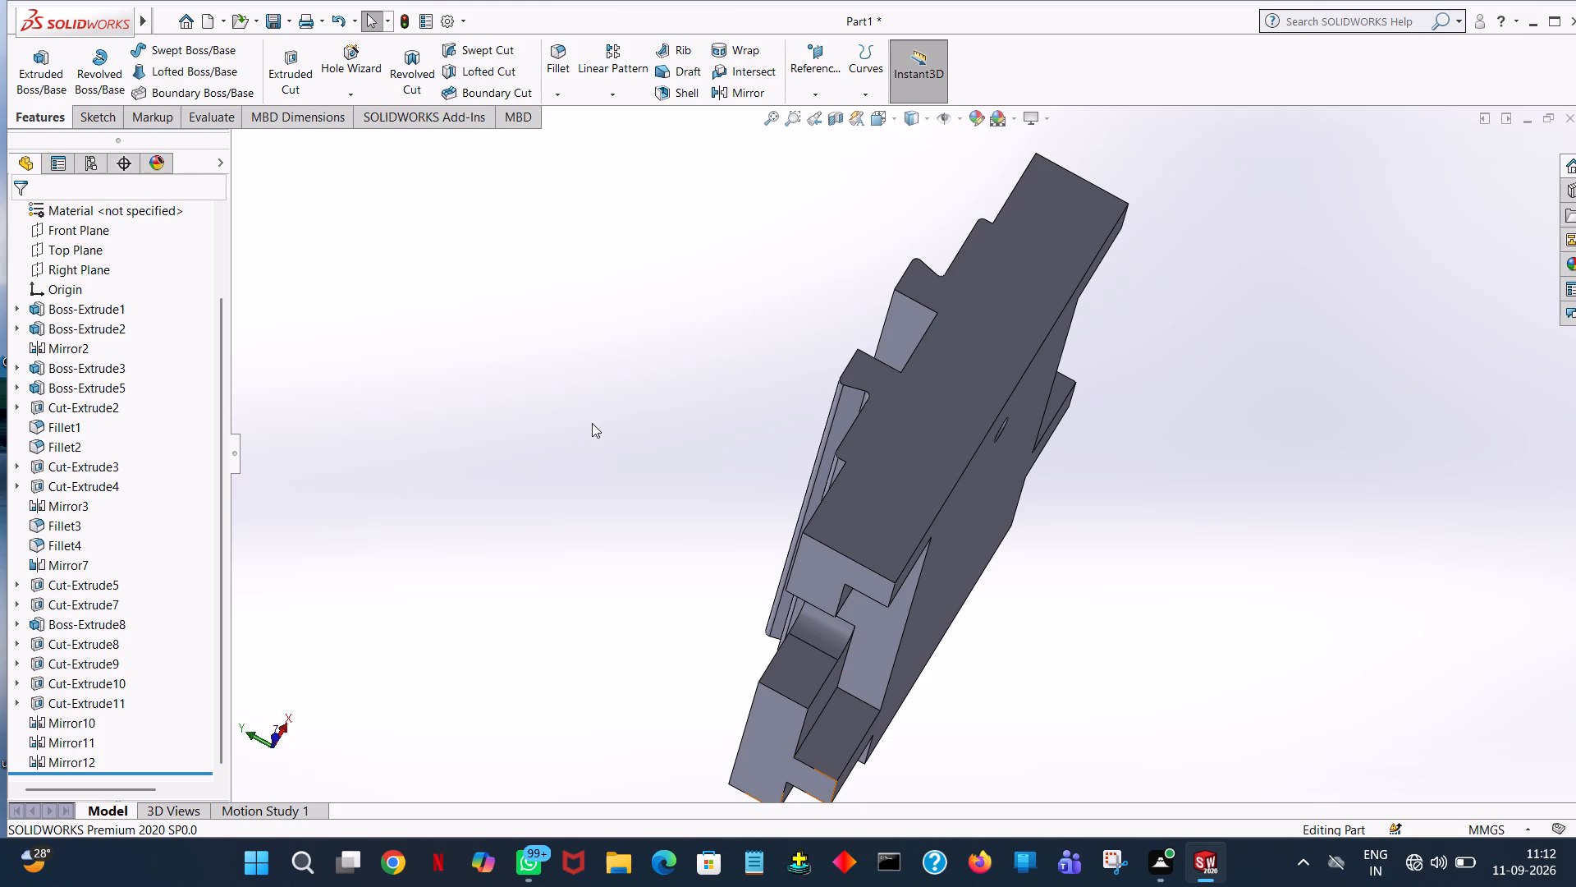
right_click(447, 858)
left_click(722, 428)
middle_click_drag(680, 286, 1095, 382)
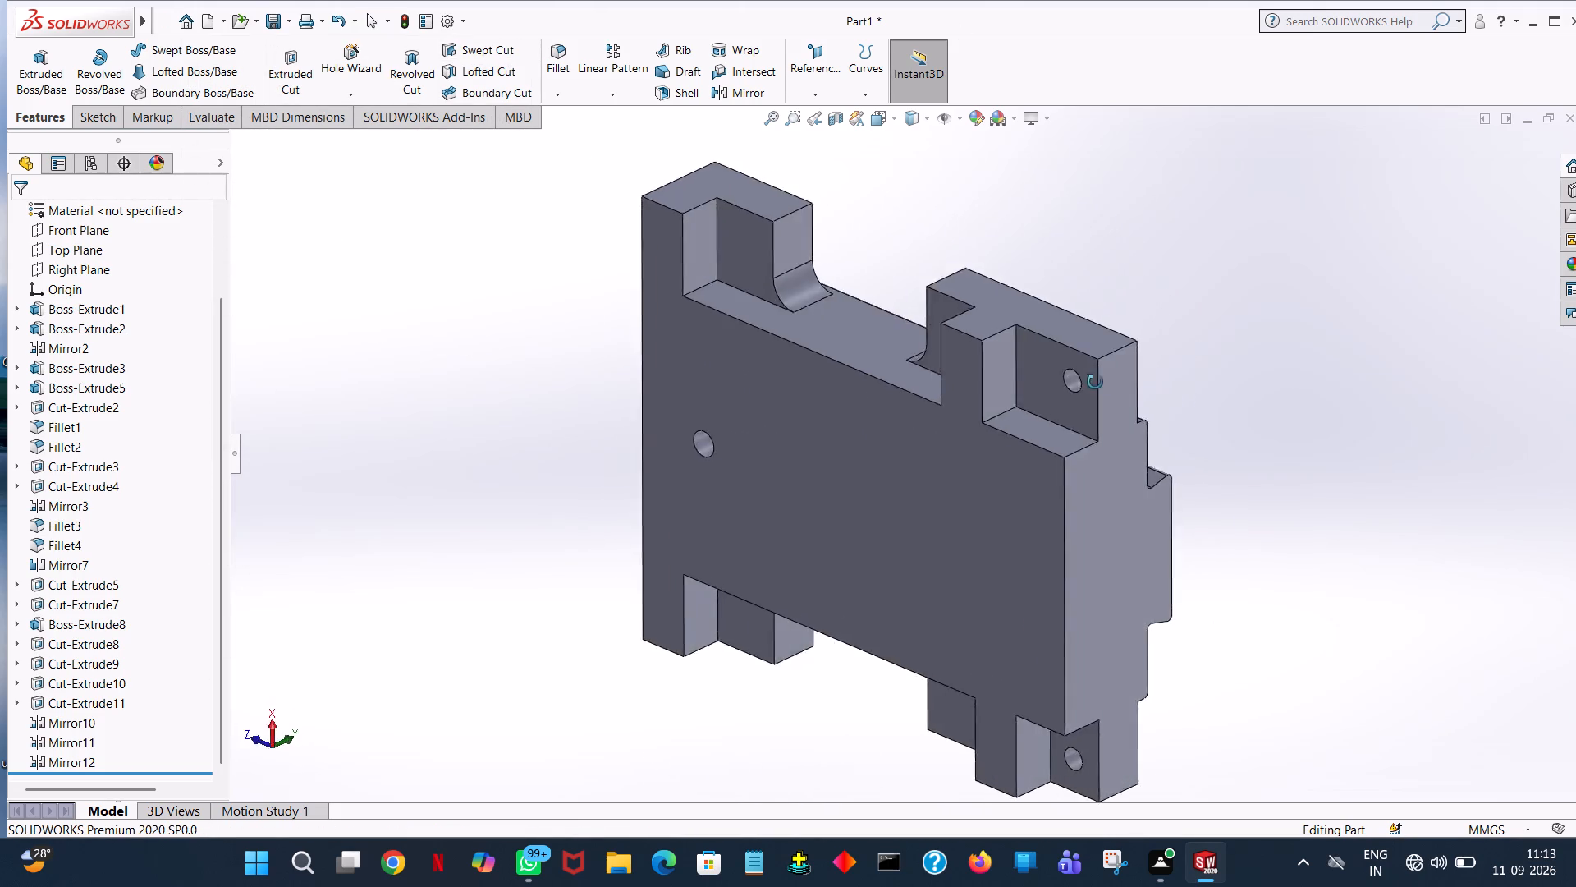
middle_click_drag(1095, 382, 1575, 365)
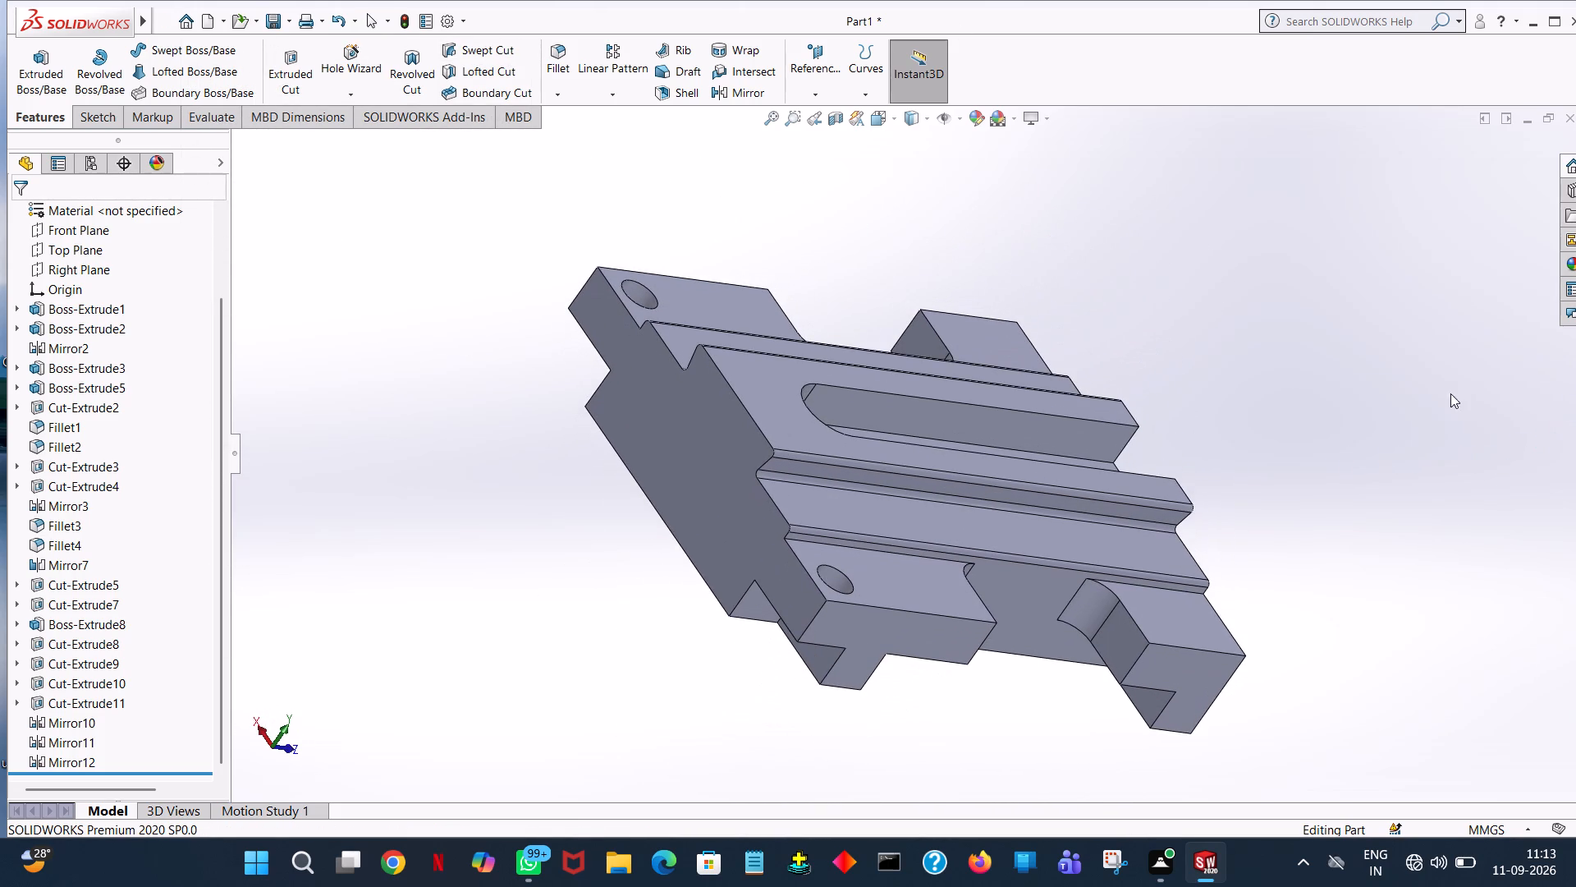
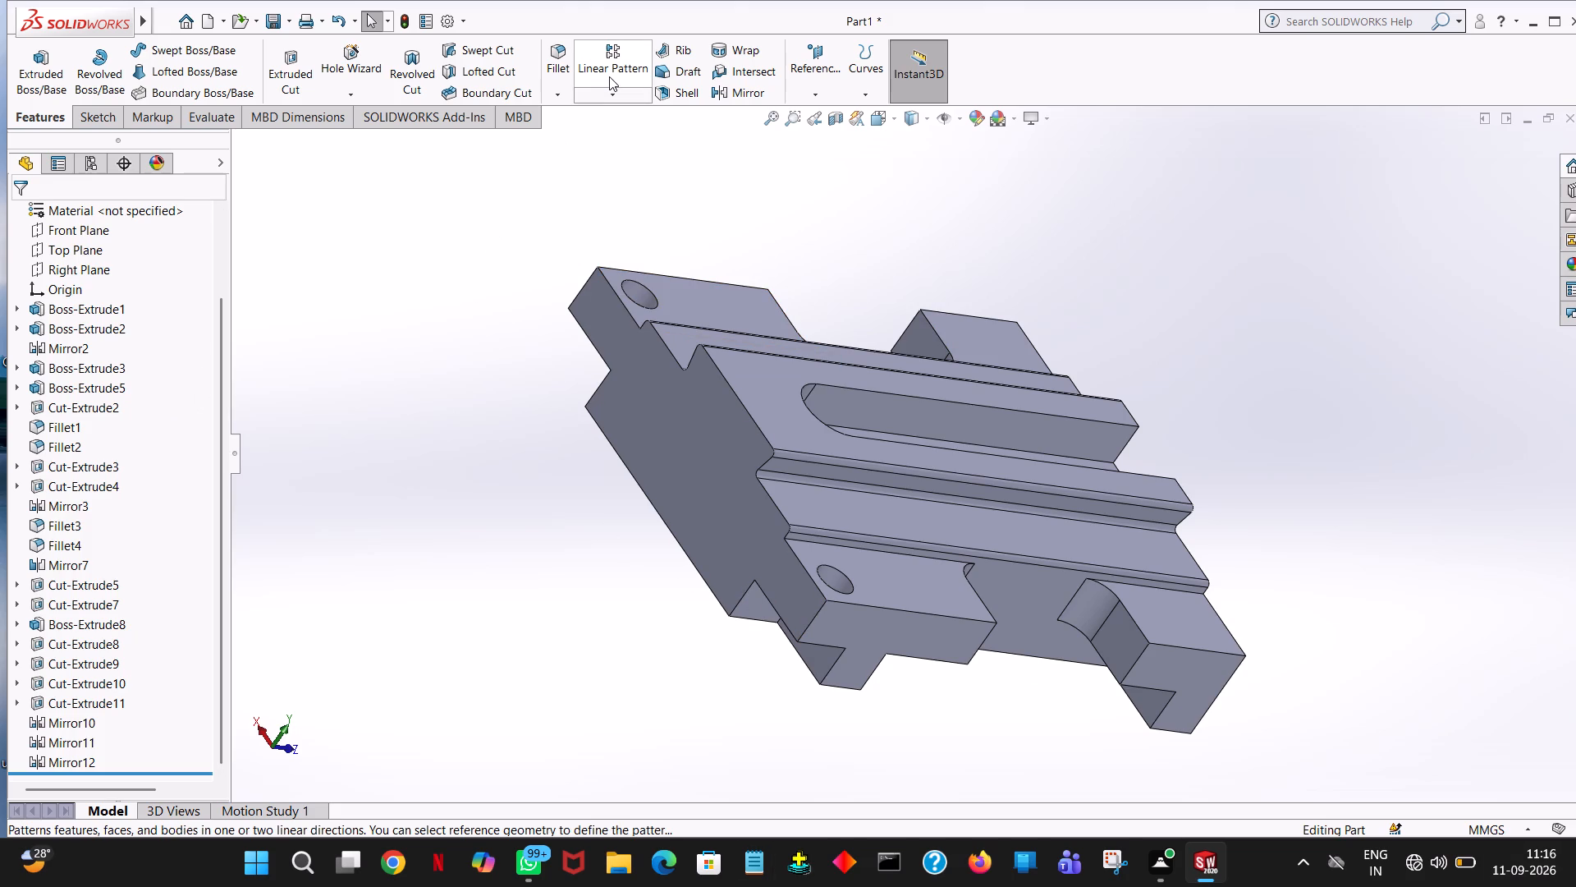
Examine the finished slide part from all sides, including the slotted top, counterbored holes, side cutouts and underside.
left_click(430, 277)
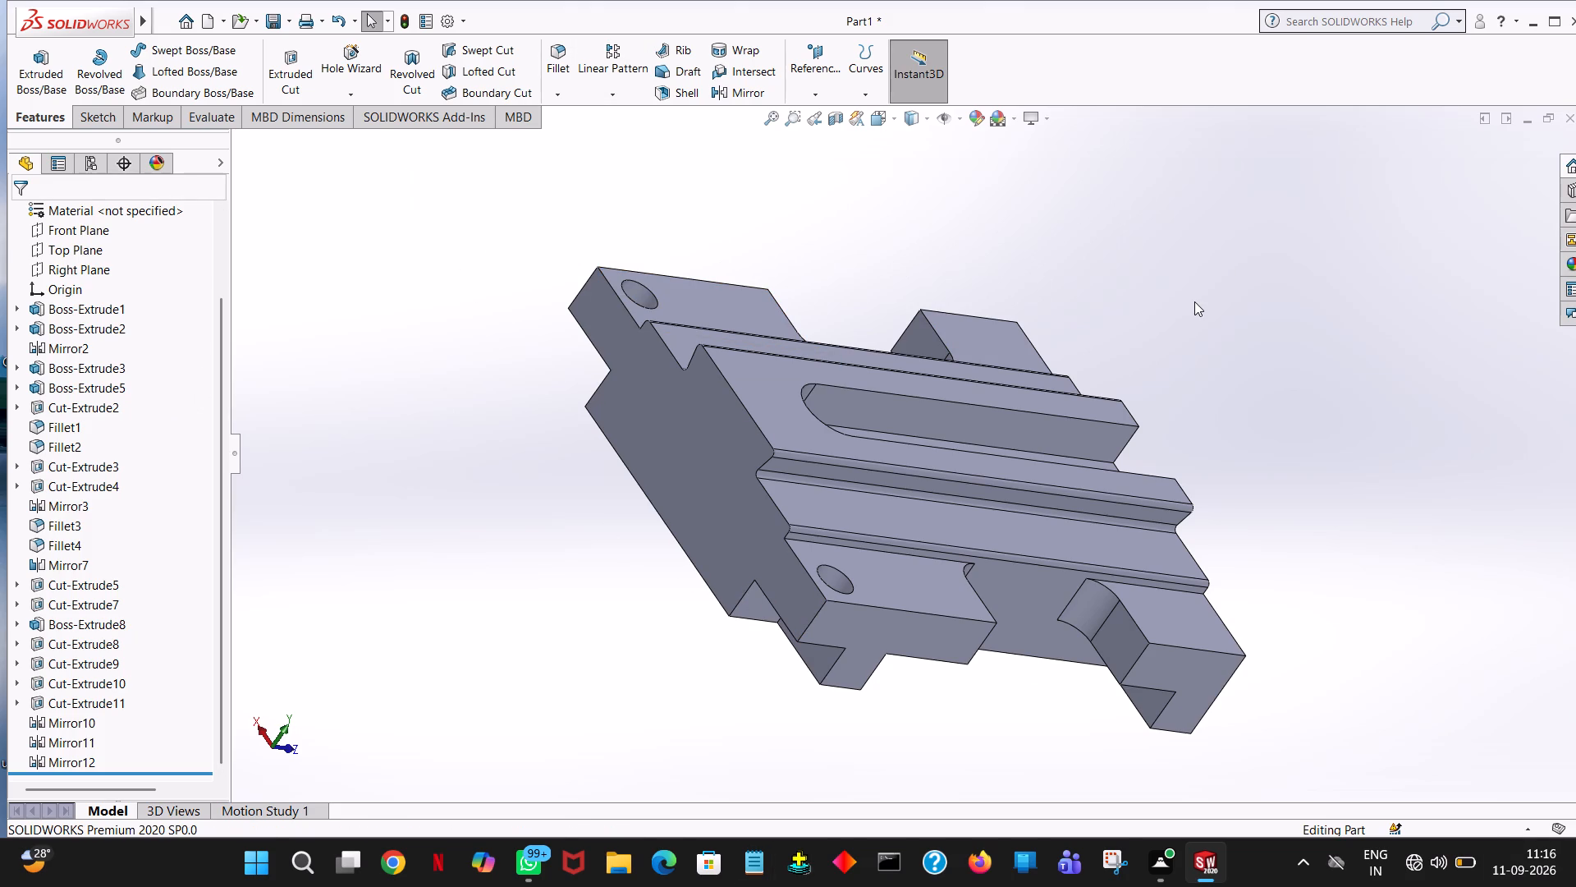
middle_click_drag(1193, 310, 1125, 468)
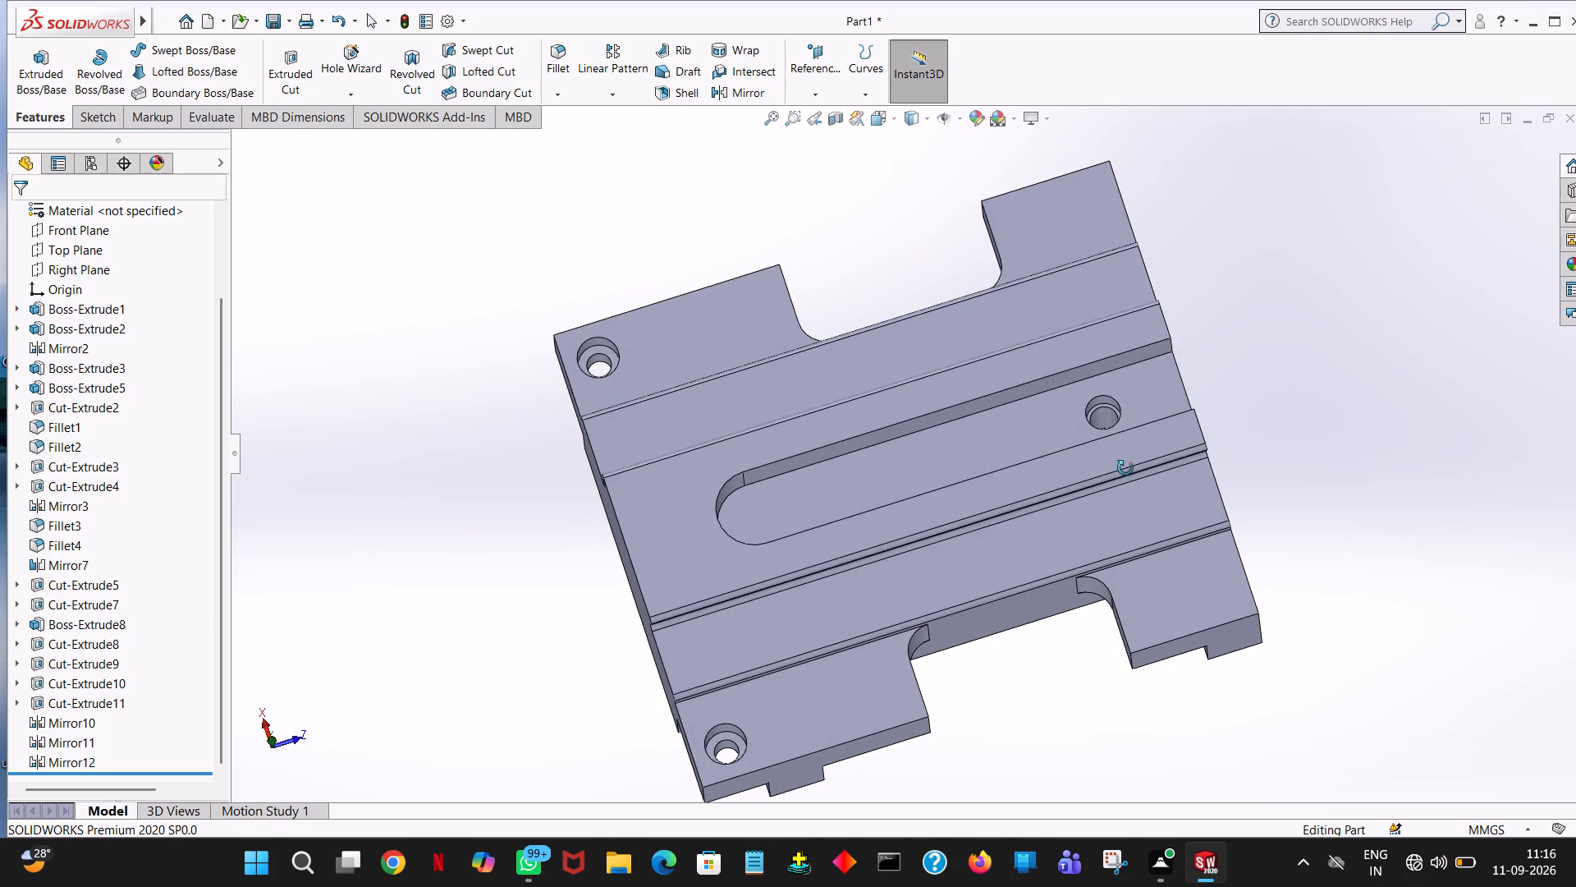
middle_click_drag(1125, 468, 1120, 553)
middle_click_drag(1123, 515, 1258, 347)
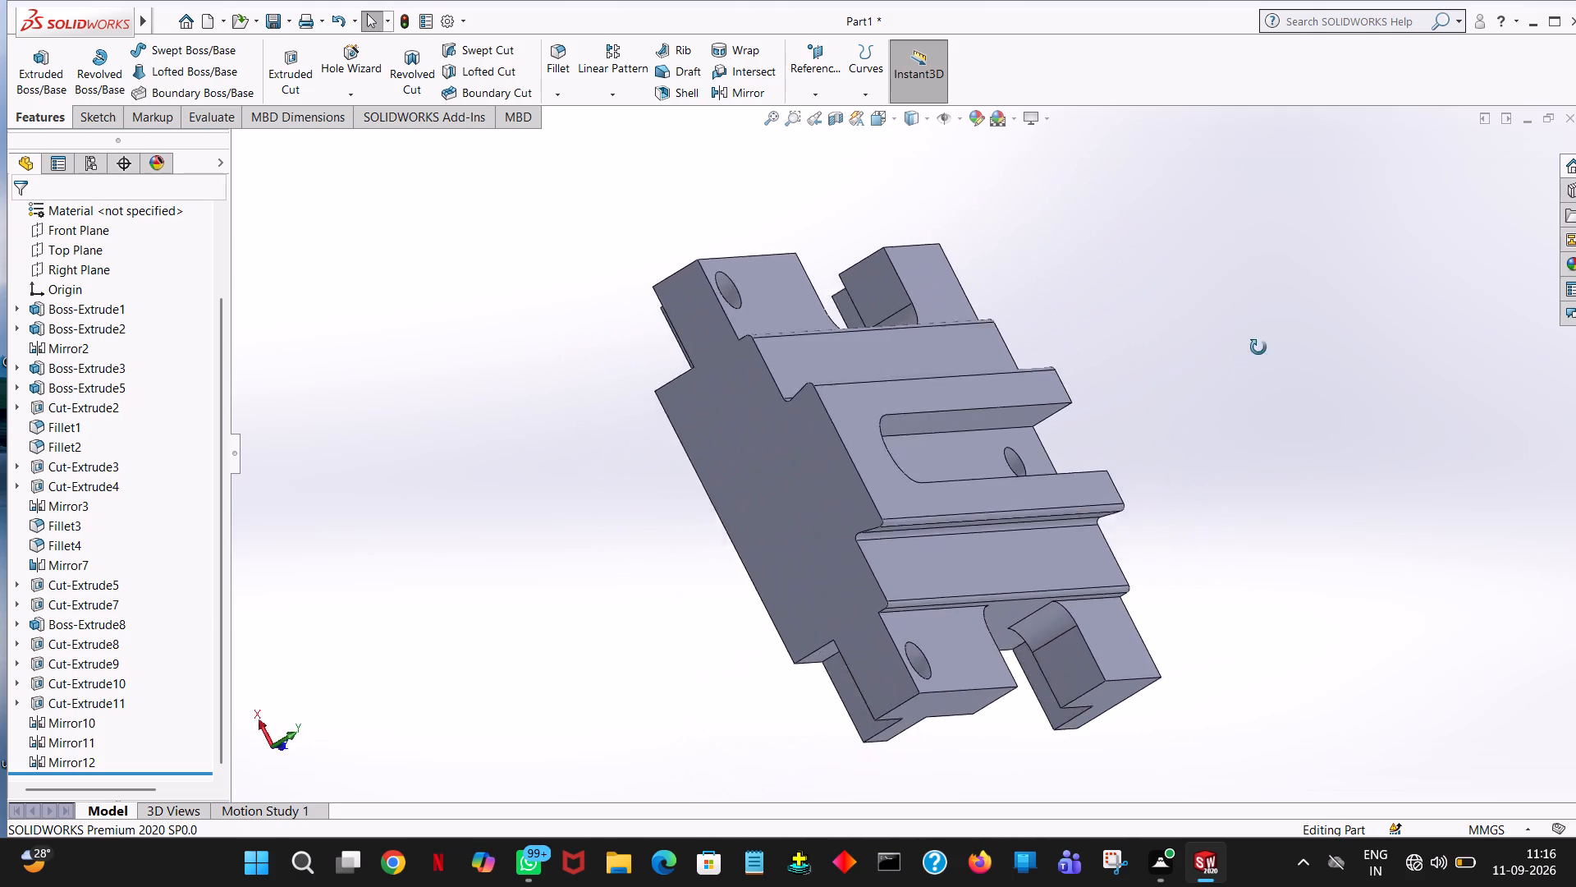
middle_click_drag(1258, 347, 1180, 433)
middle_click_drag(1025, 413, 953, 340)
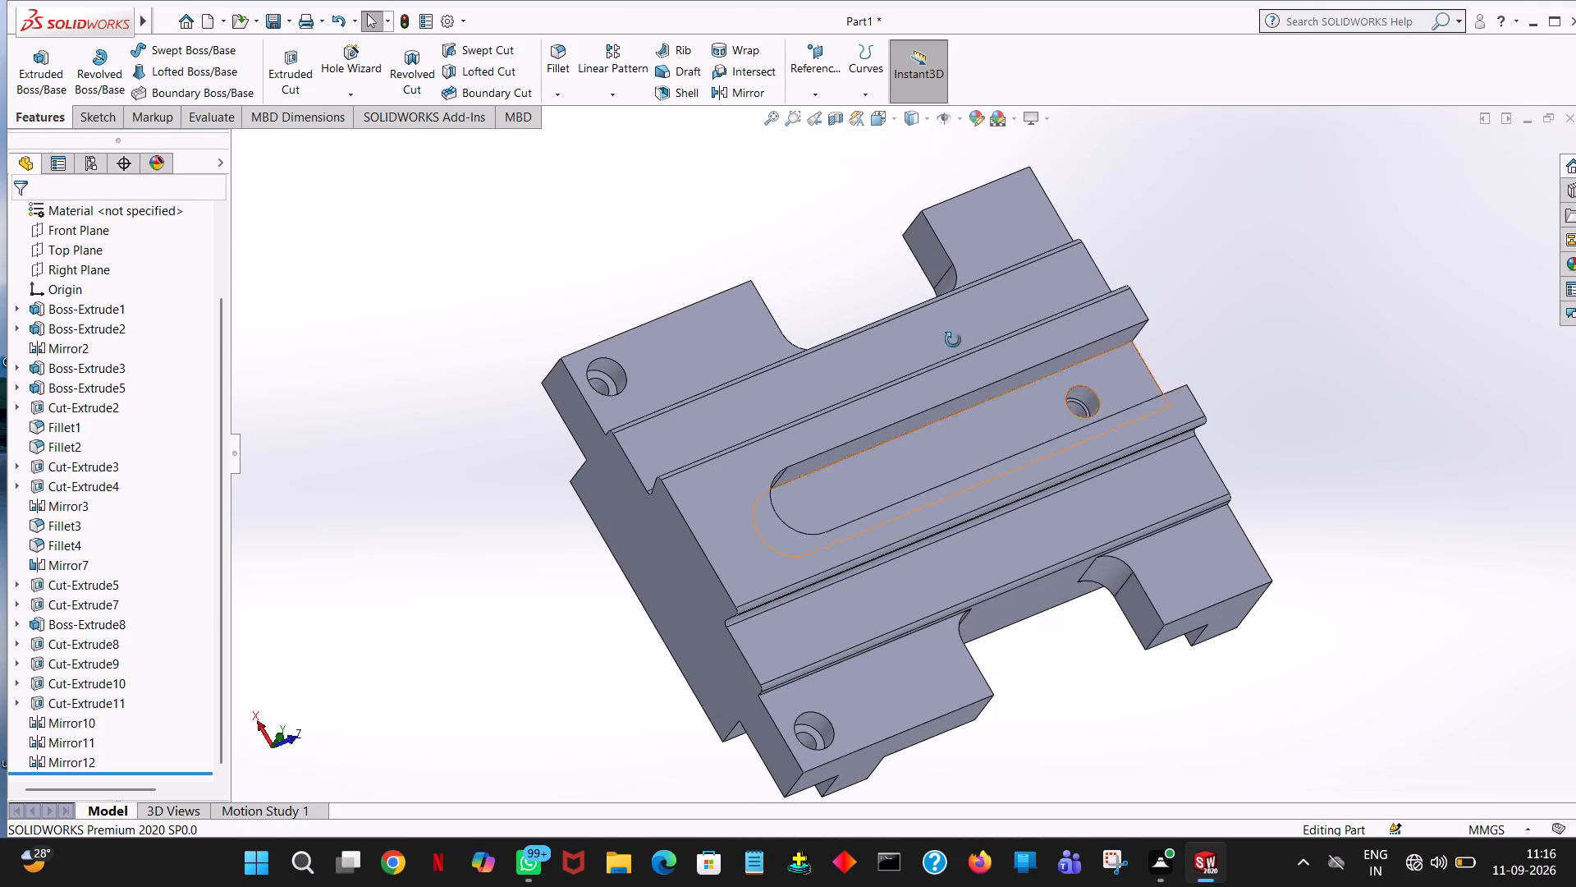
middle_click_drag(953, 340, 995, 180)
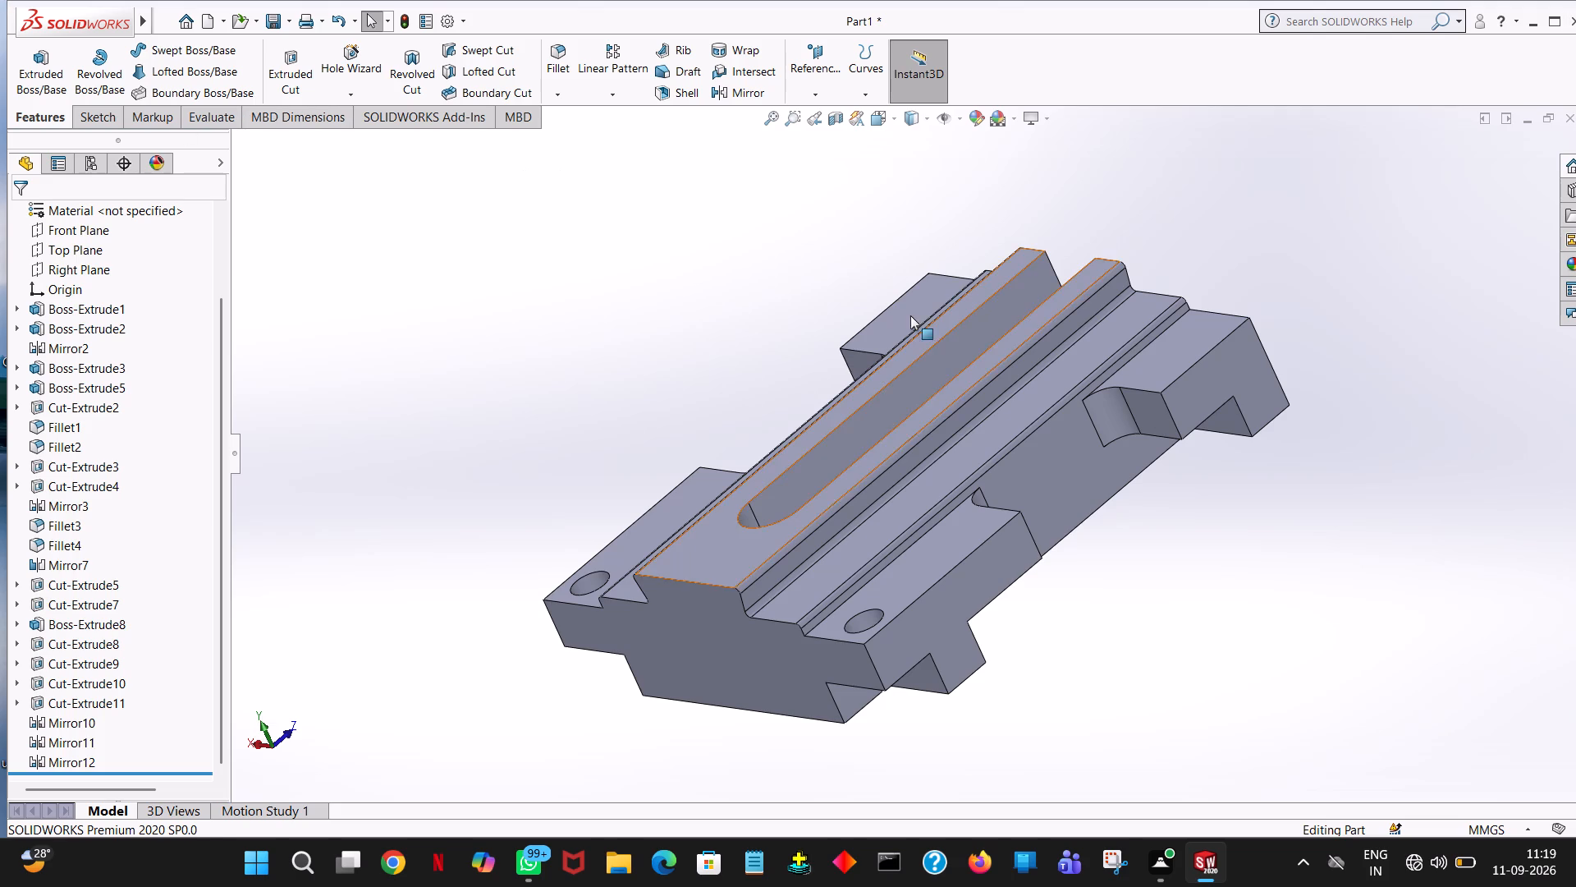
middle_click_drag(1276, 270, 1120, 450)
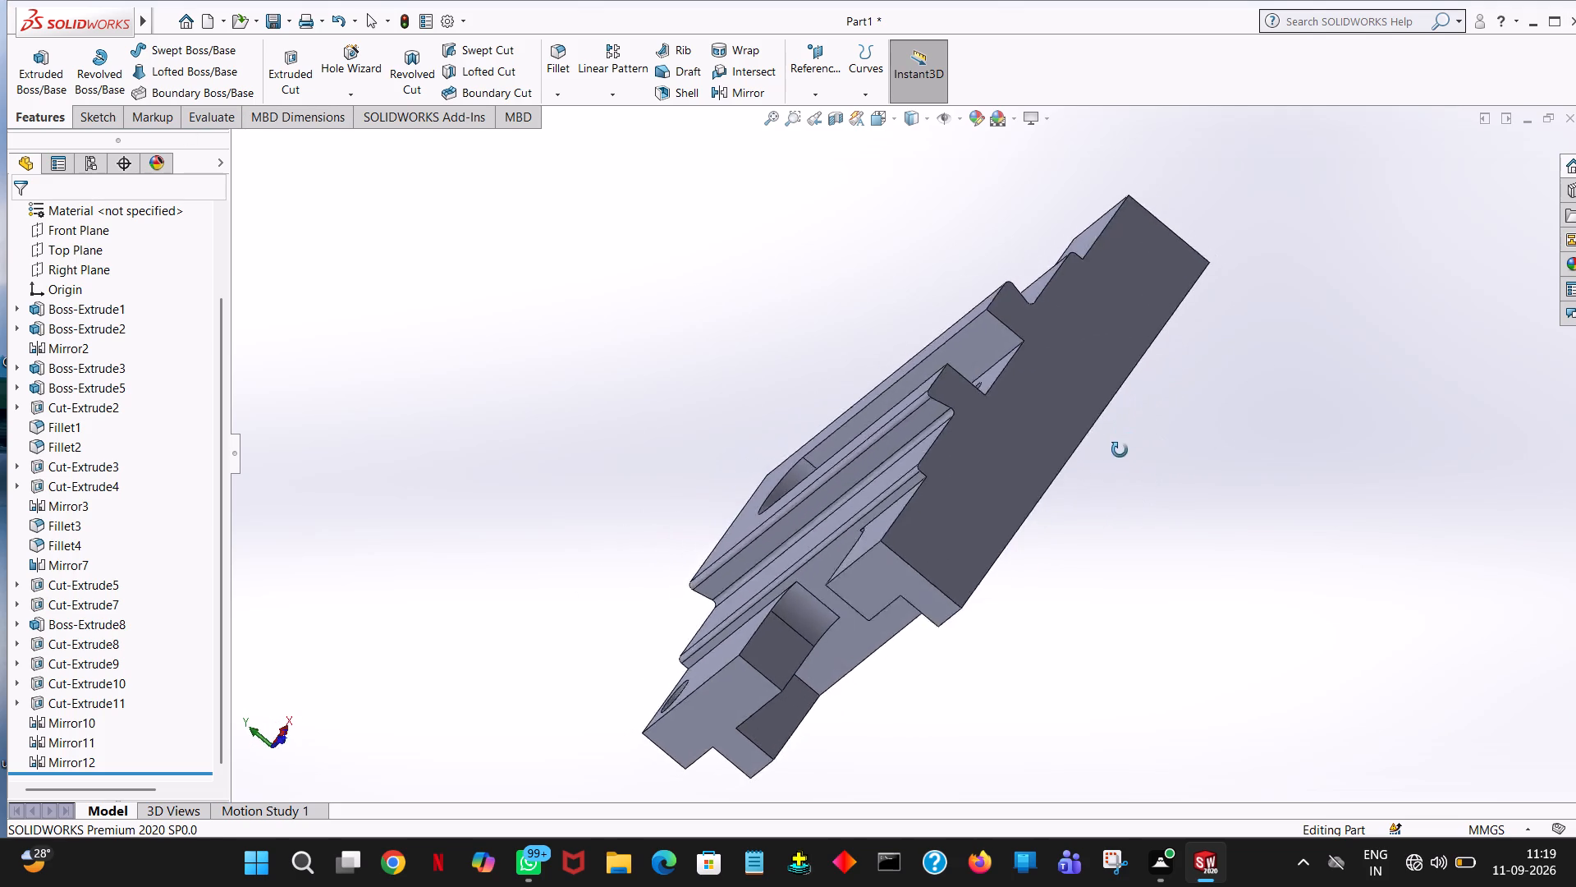
middle_click_drag(1120, 450, 1056, 495)
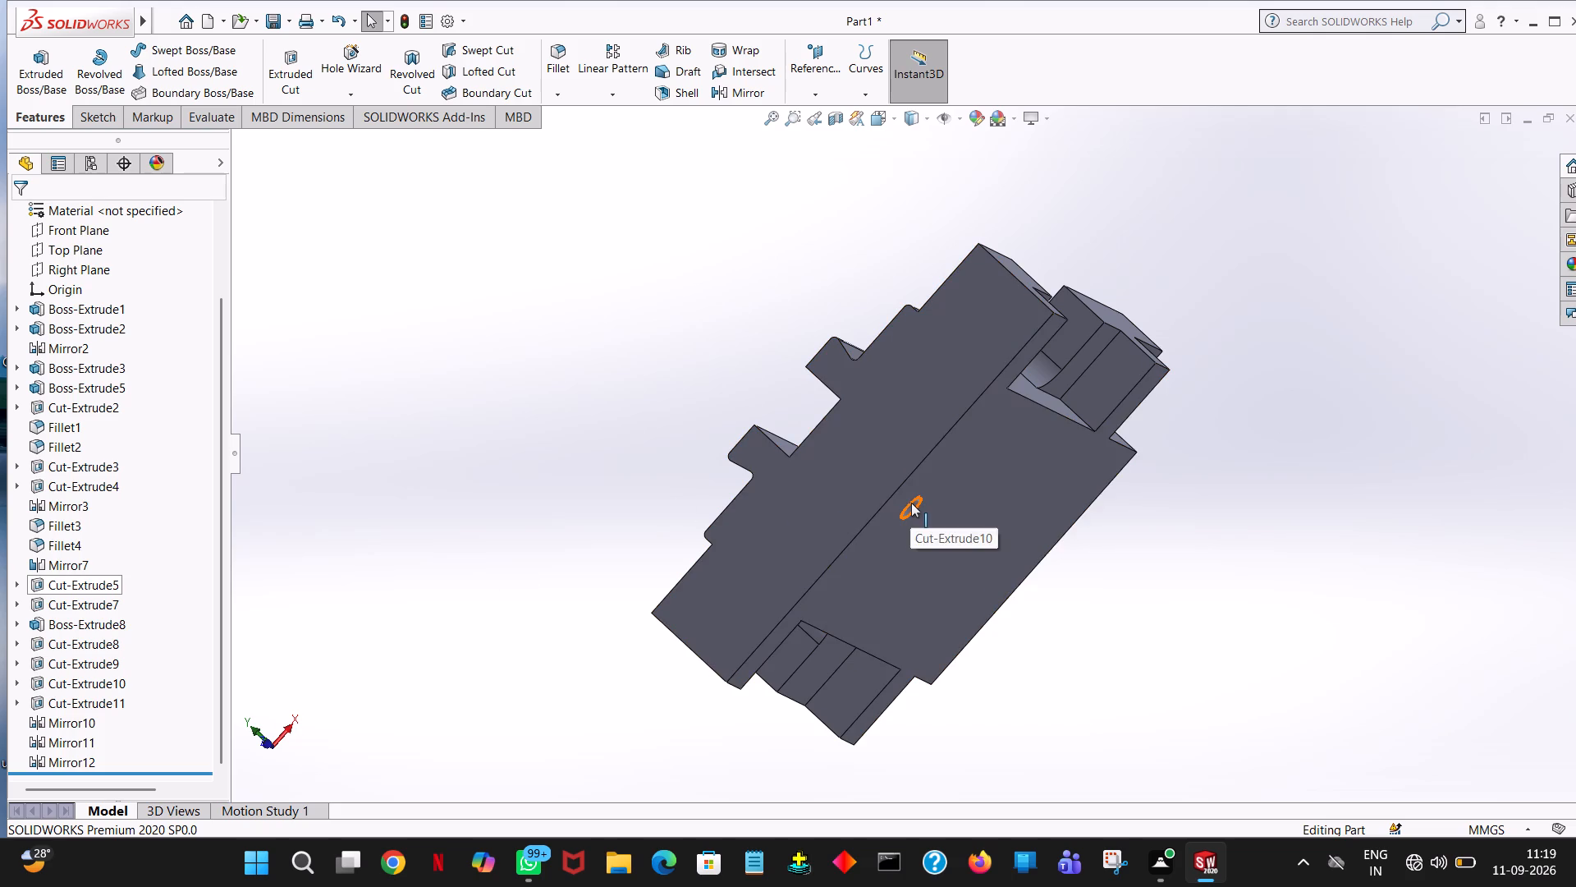
middle_click_drag(987, 577, 763, 426)
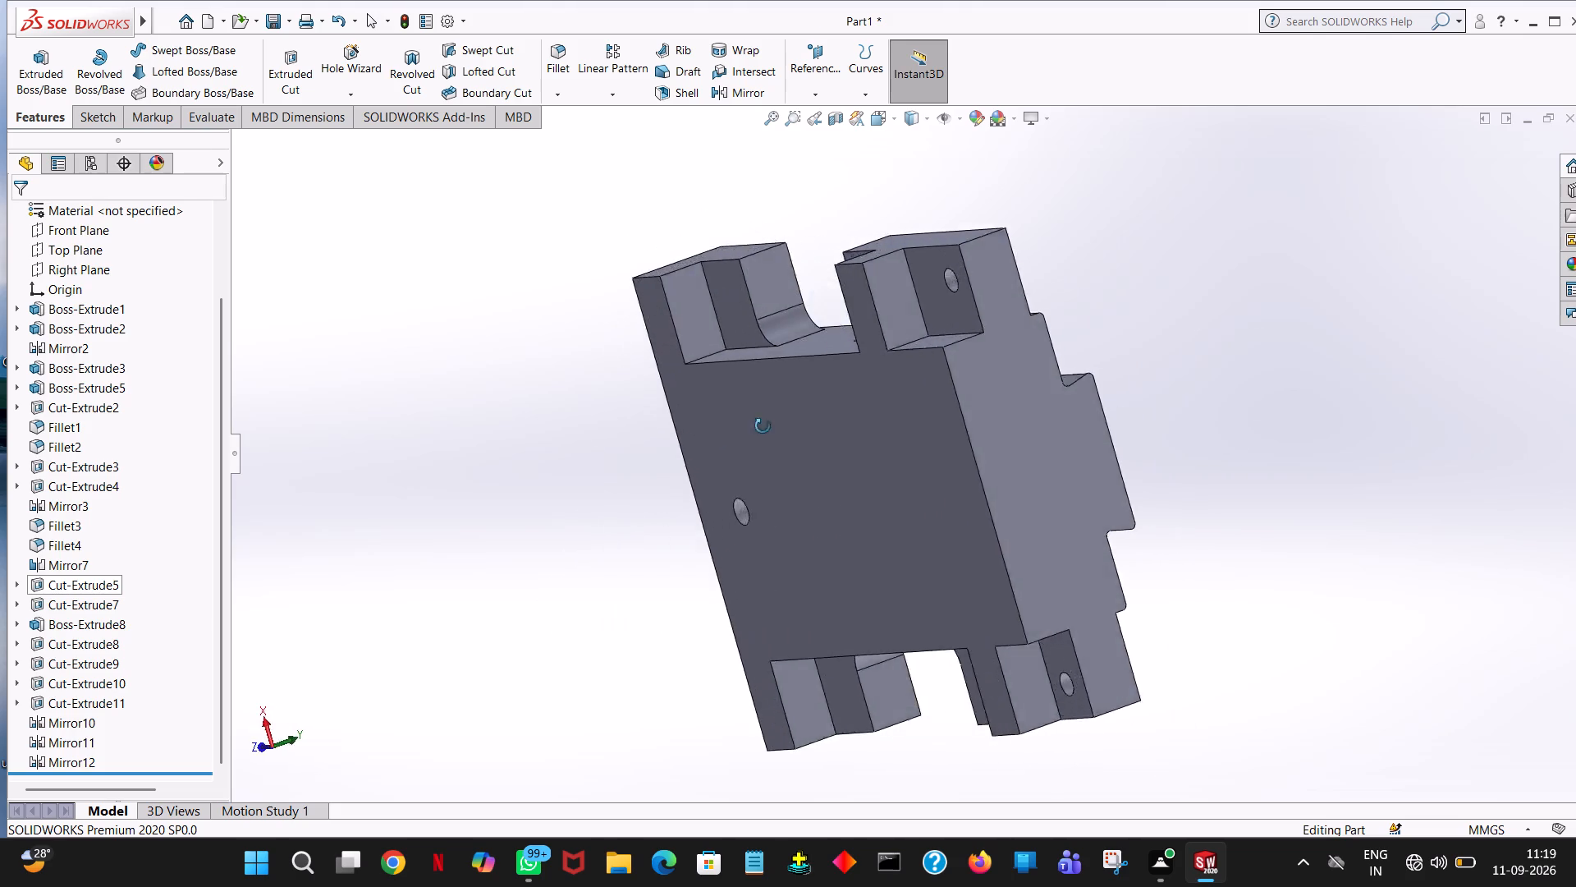
middle_click_drag(763, 426, 1020, 539)
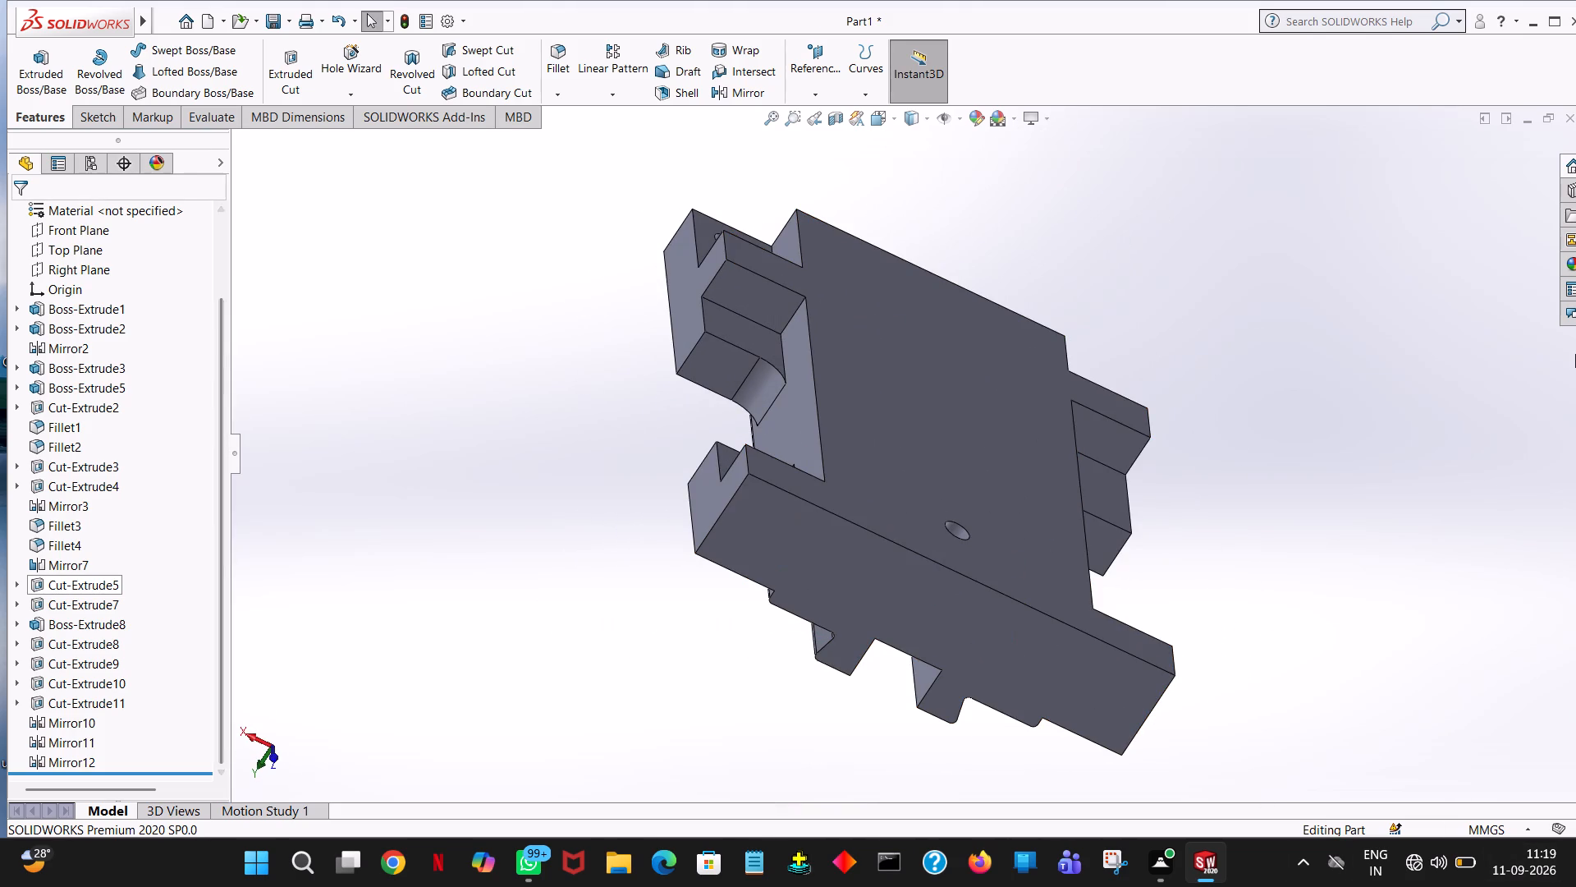
middle_click_drag(1043, 415, 834, 447)
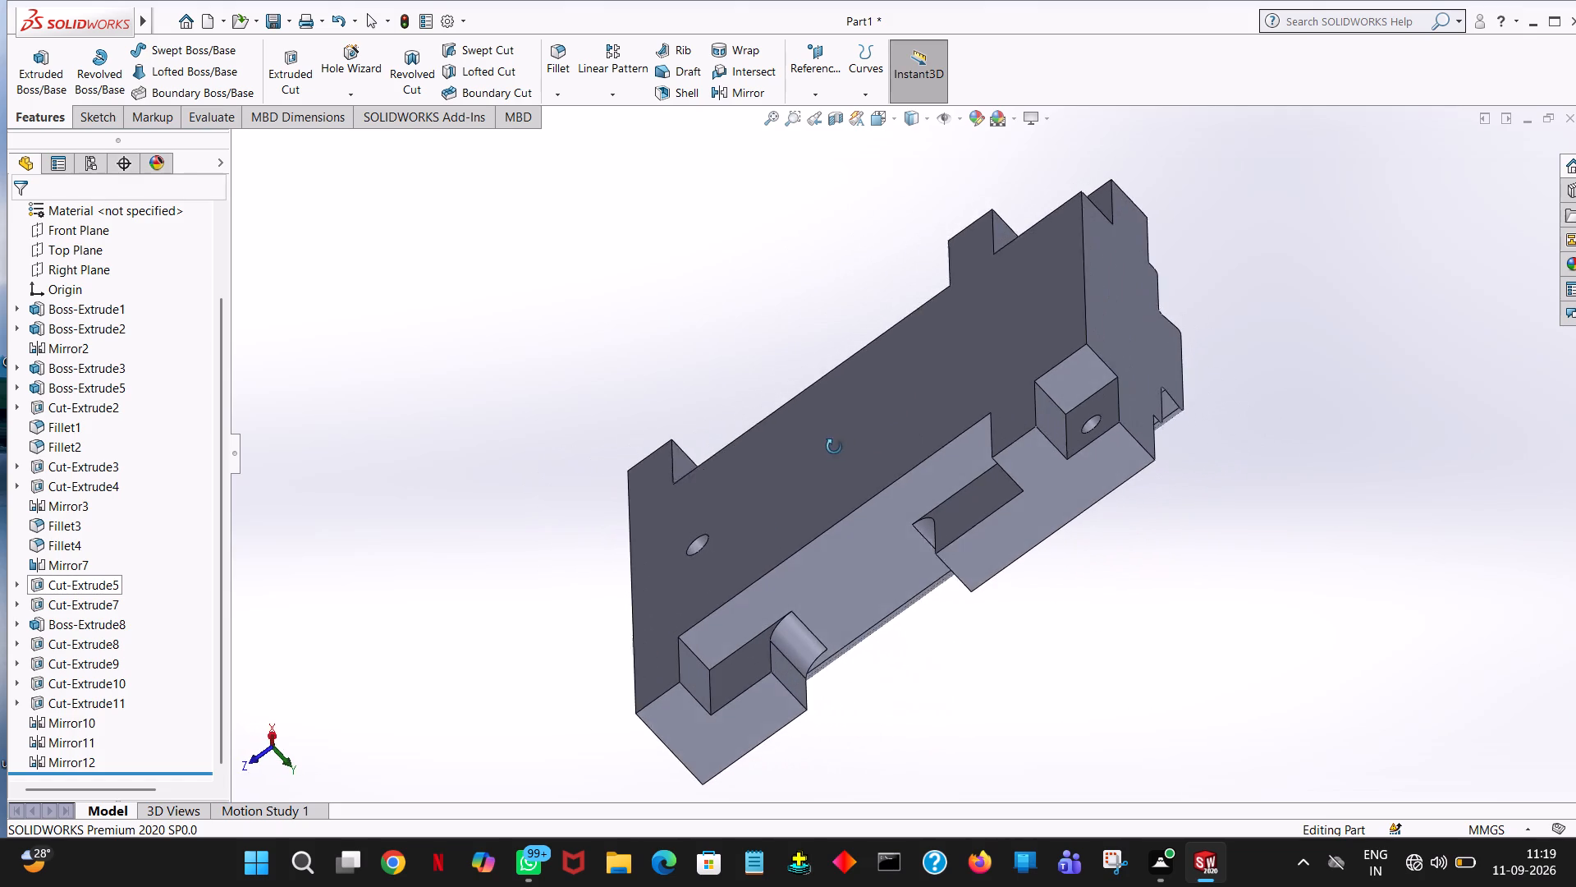
middle_click_drag(834, 447, 831, 260)
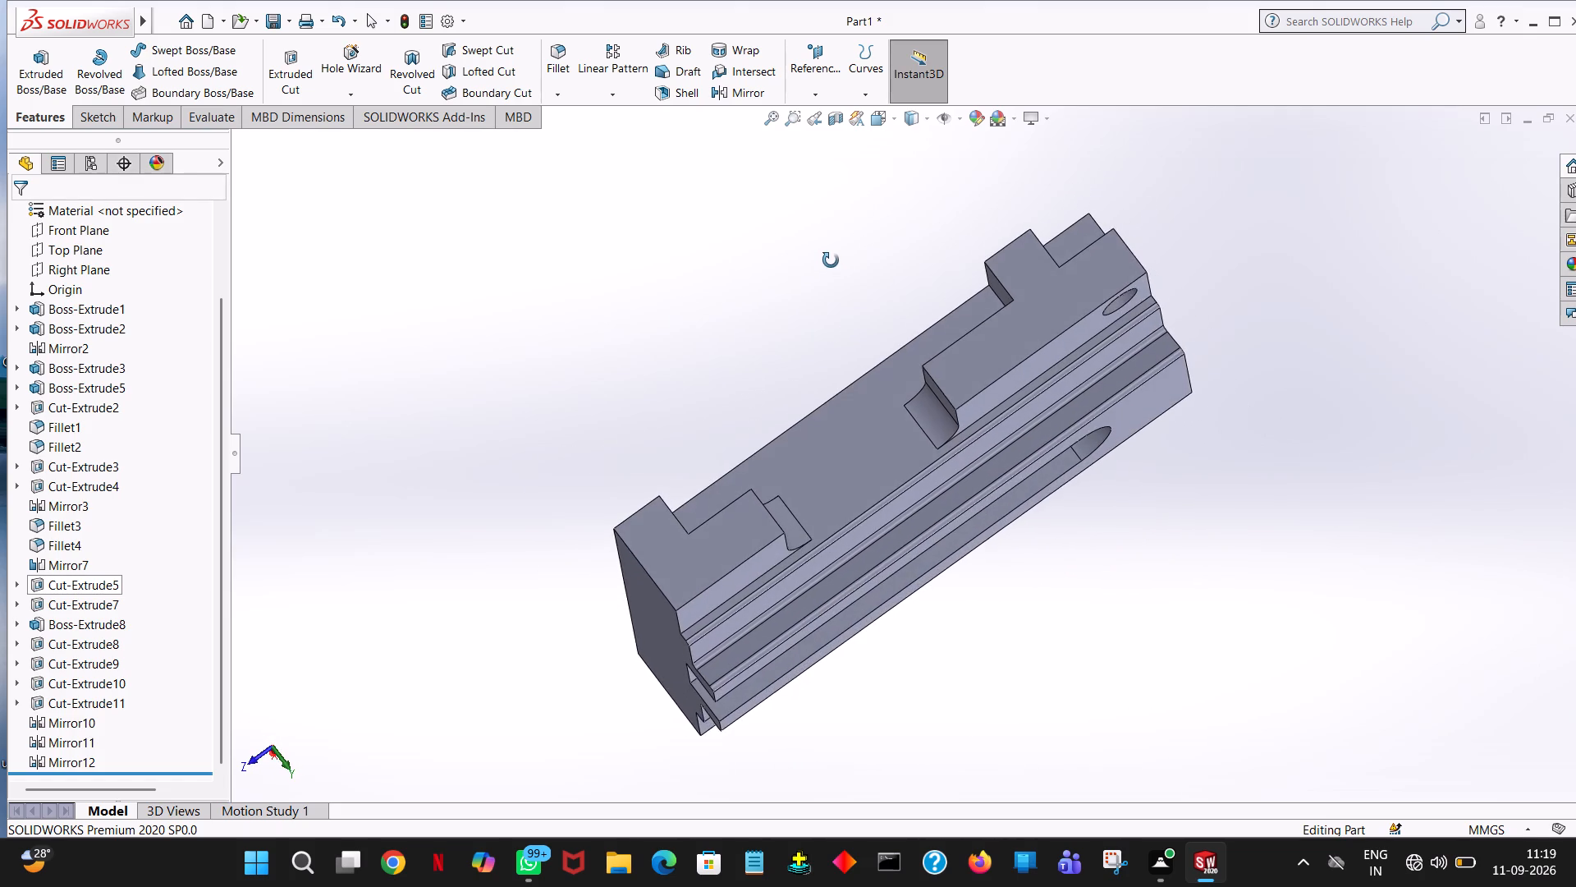
middle_click_drag(831, 260, 503, 403)
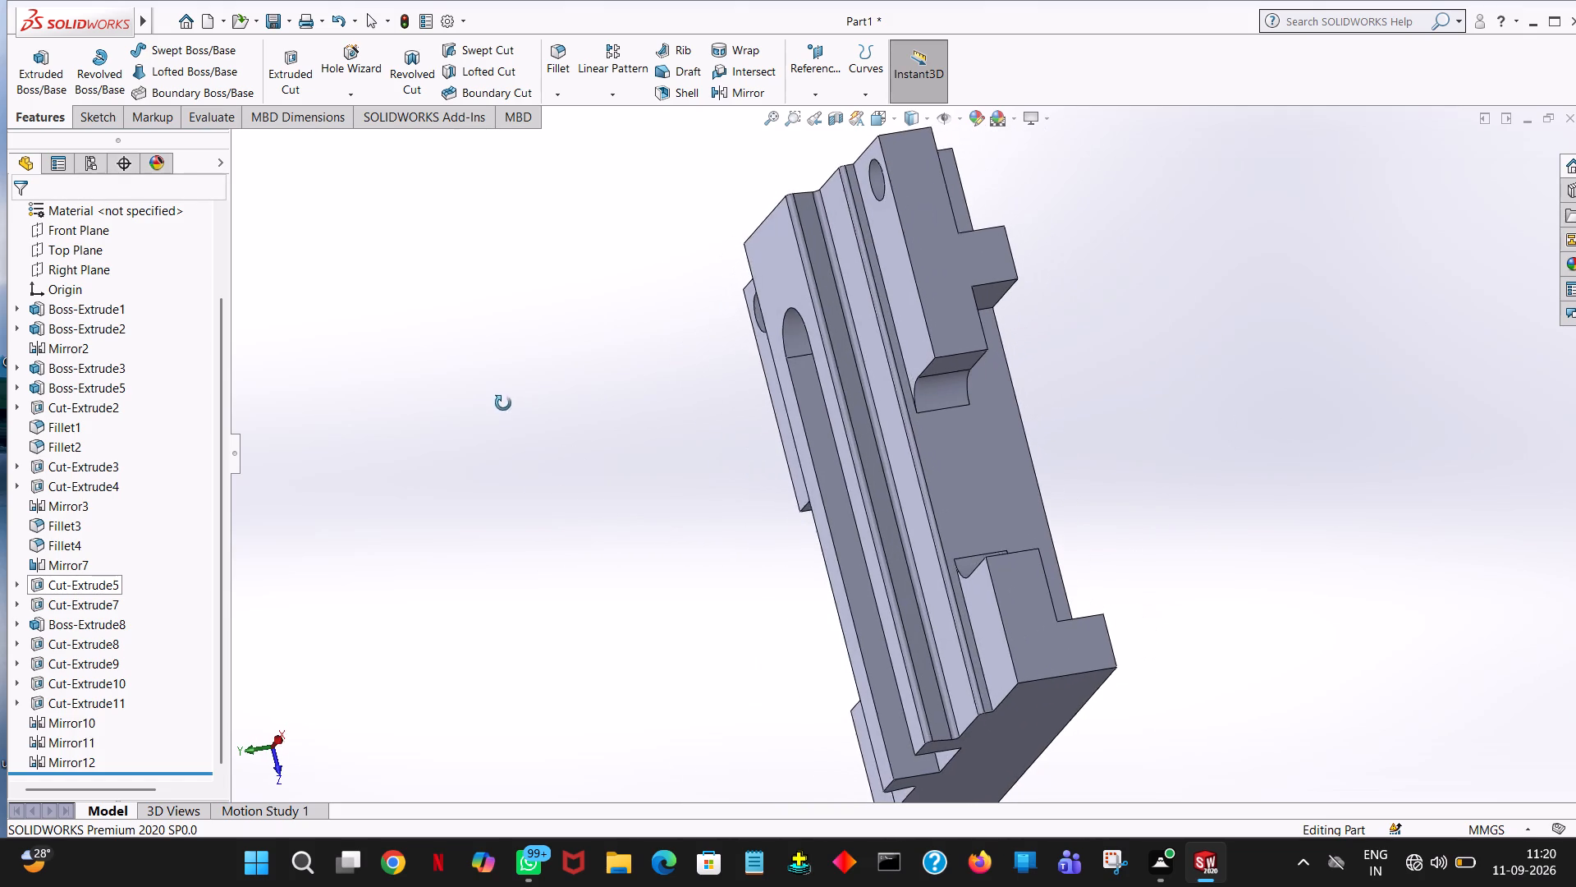
middle_click_drag(503, 403, 502, 405)
middle_click_drag(1417, 480, 1210, 515)
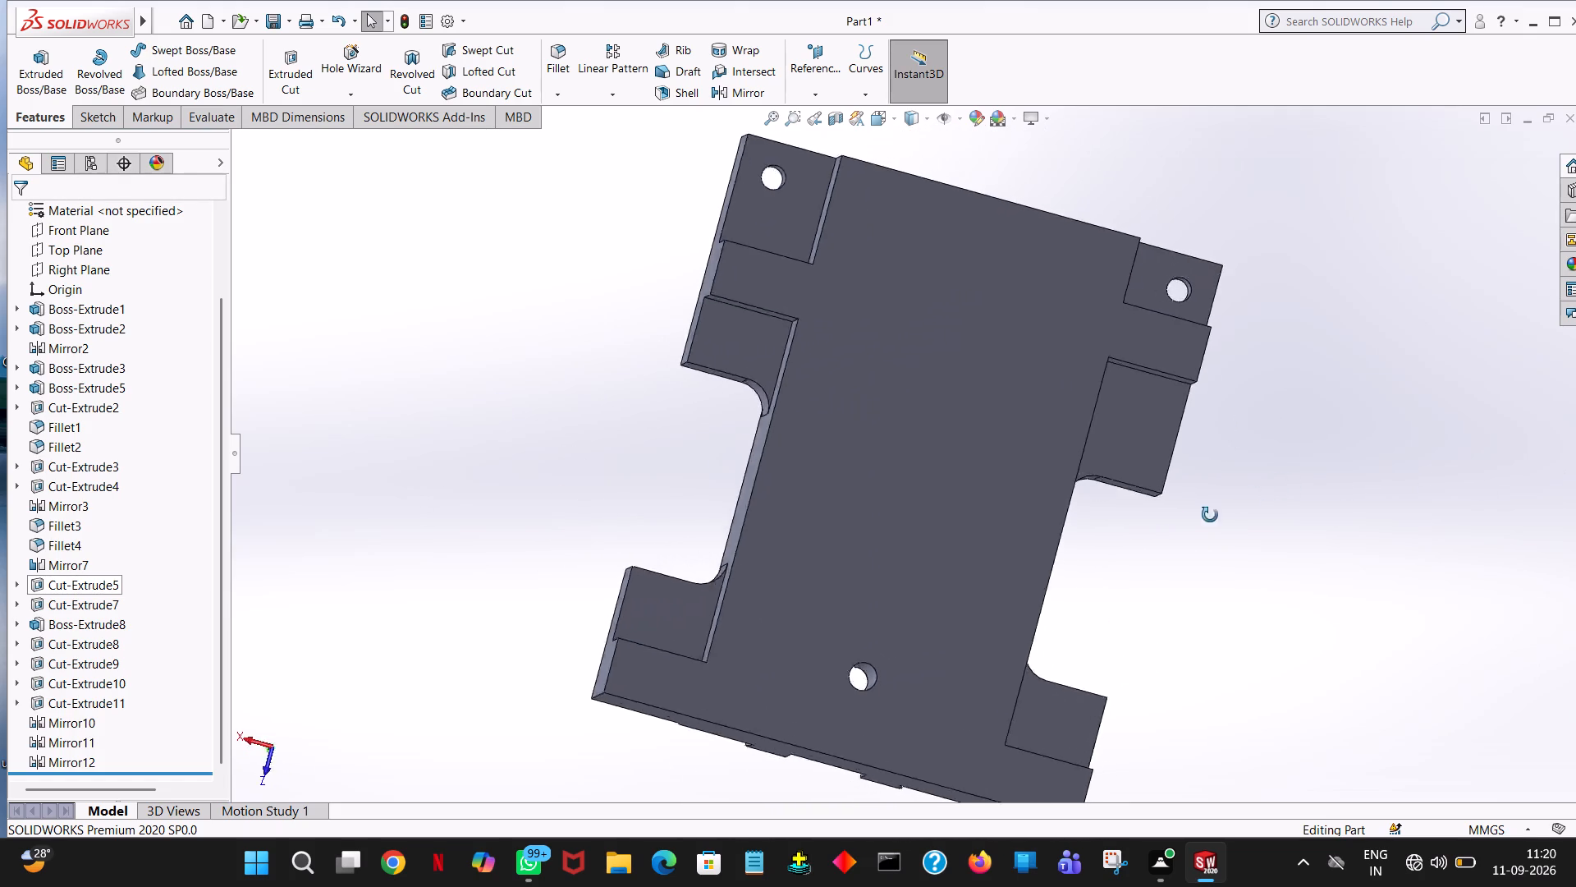
middle_click_drag(1210, 515, 905, 288)
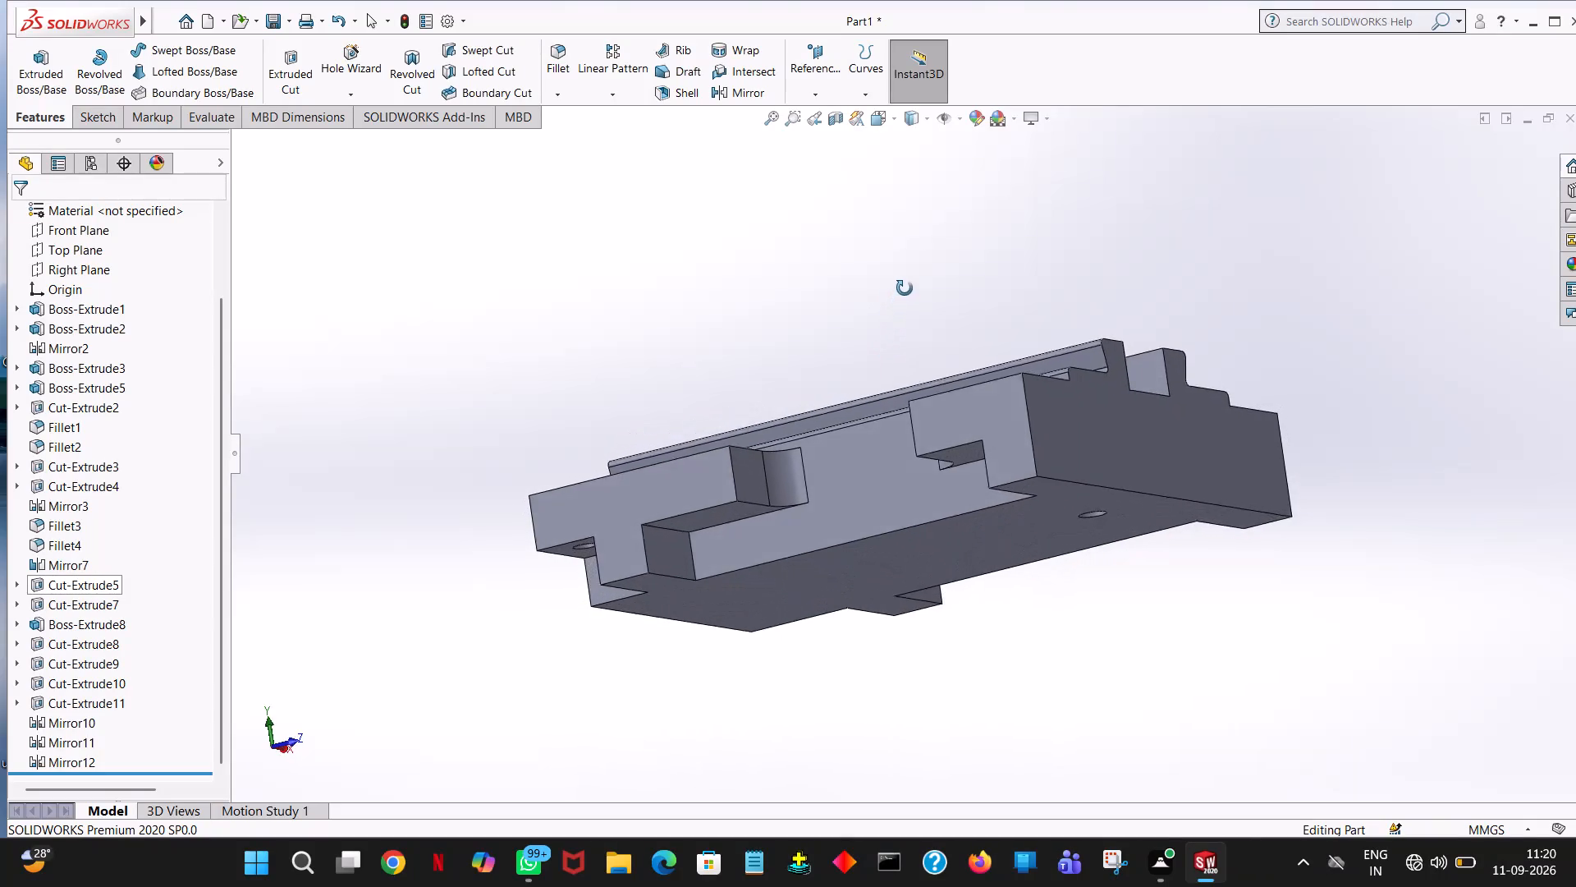
middle_click_drag(905, 288, 990, 327)
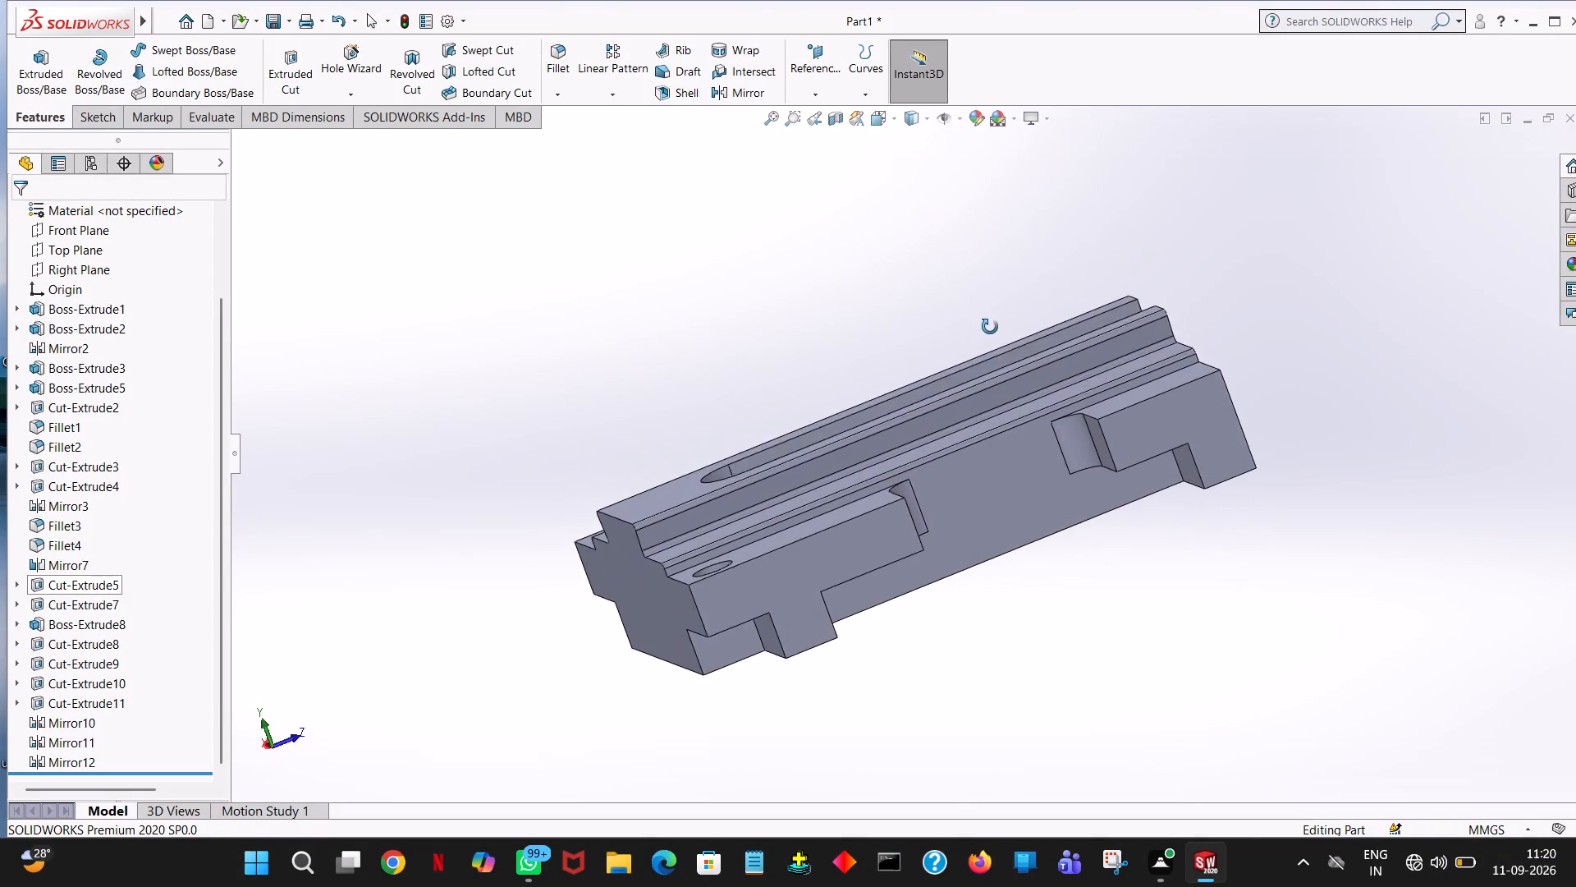
middle_click_drag(990, 327, 1123, 315)
middle_click_drag(1224, 327, 1253, 335)
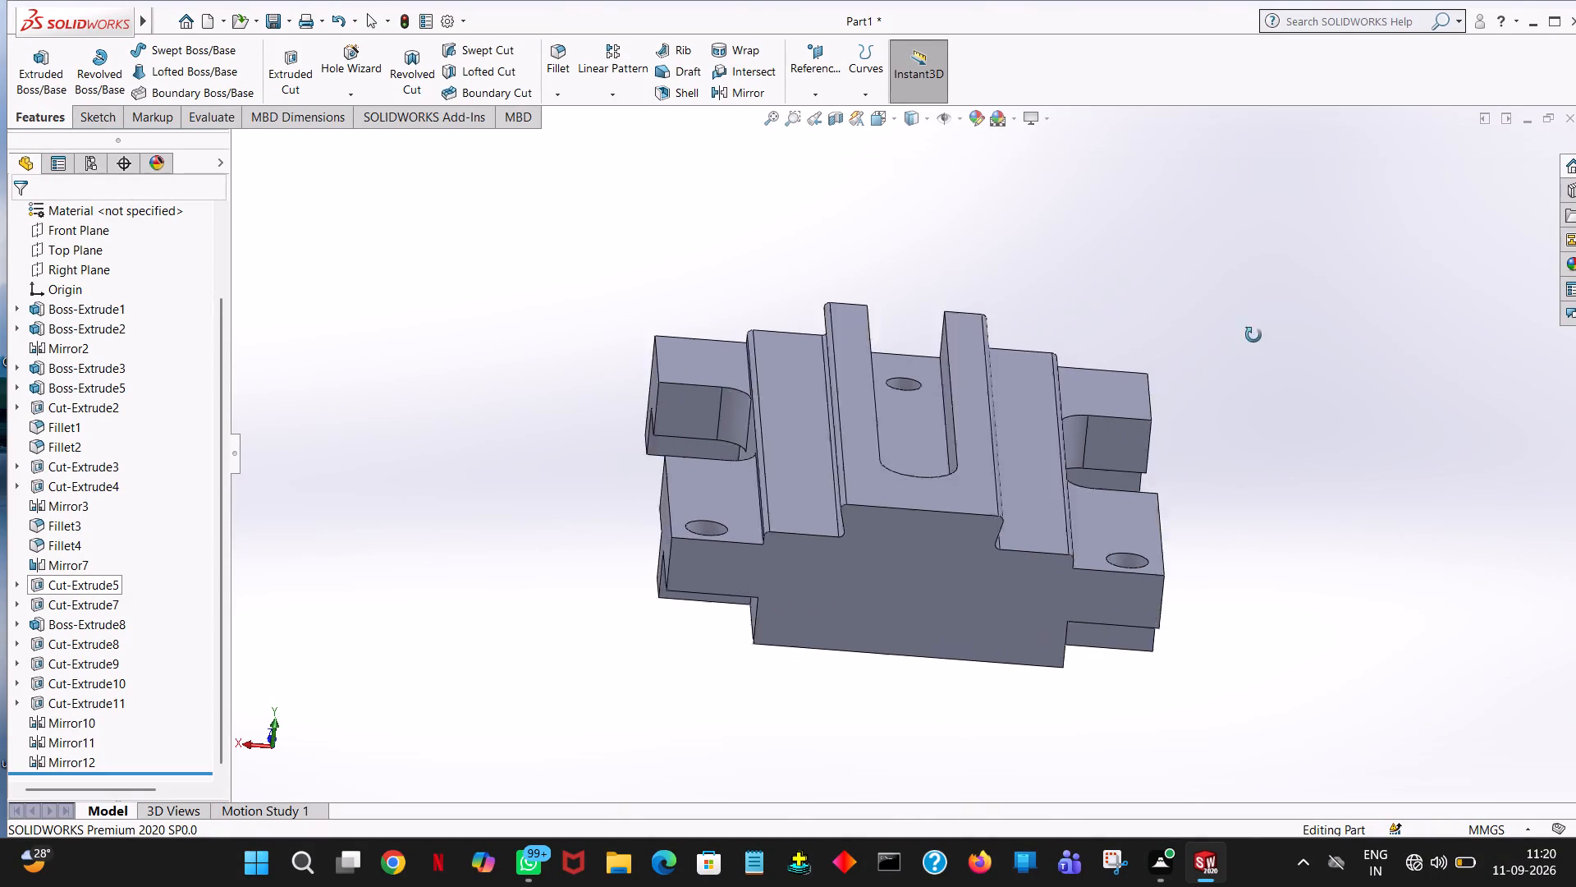
middle_click_drag(1253, 335, 1390, 354)
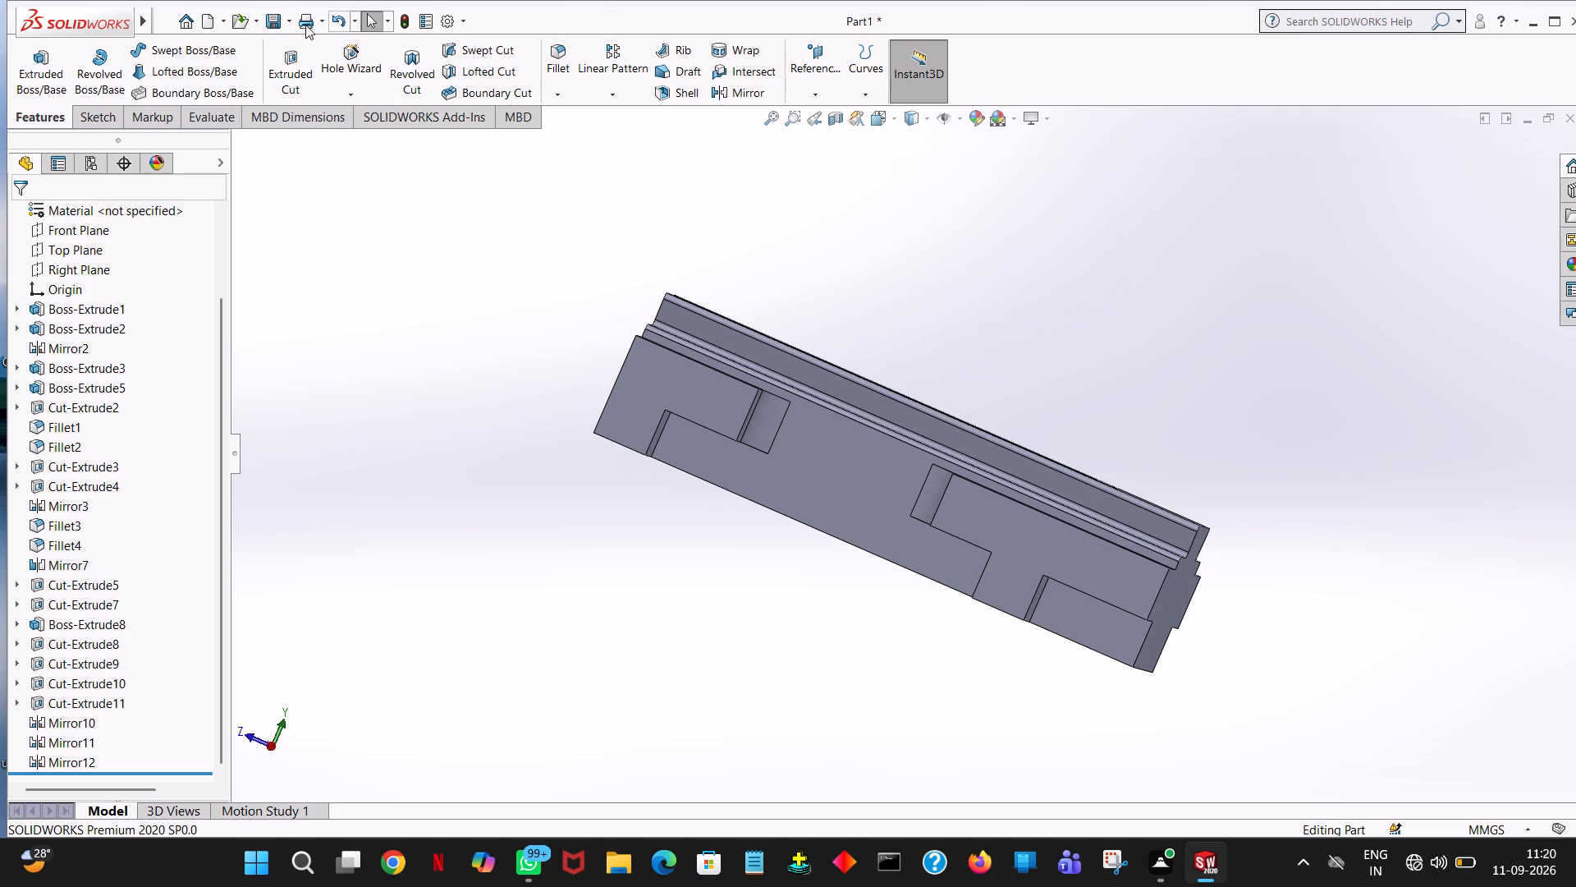
Save the part as "machine tool design" in SOLIDWORKS Part format in the "desighn new job" folder.
left_click(263, 25)
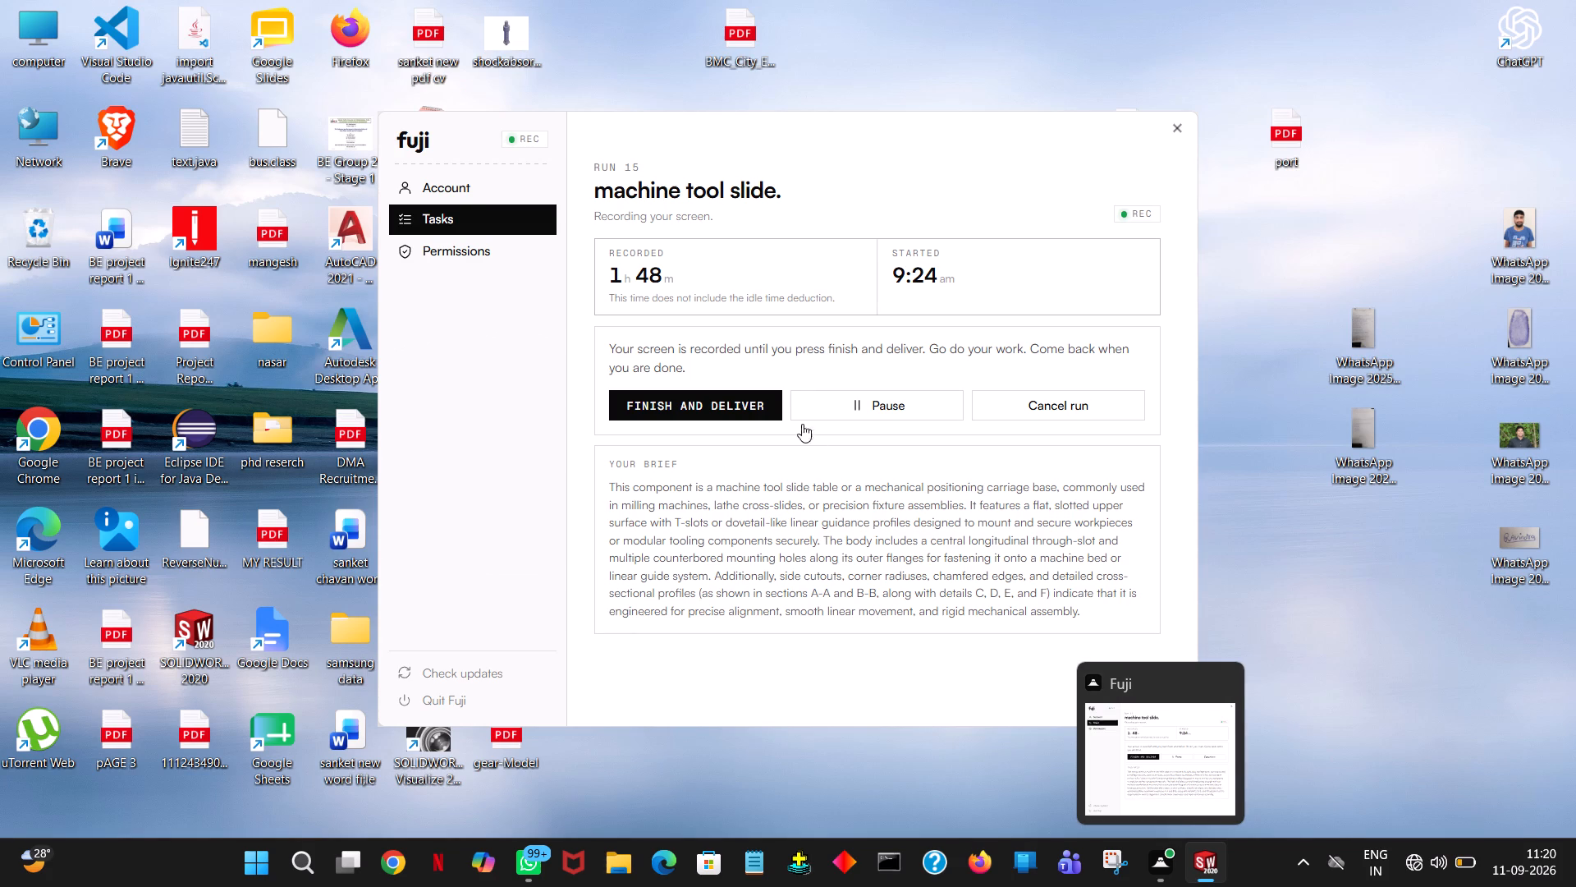
key("m")
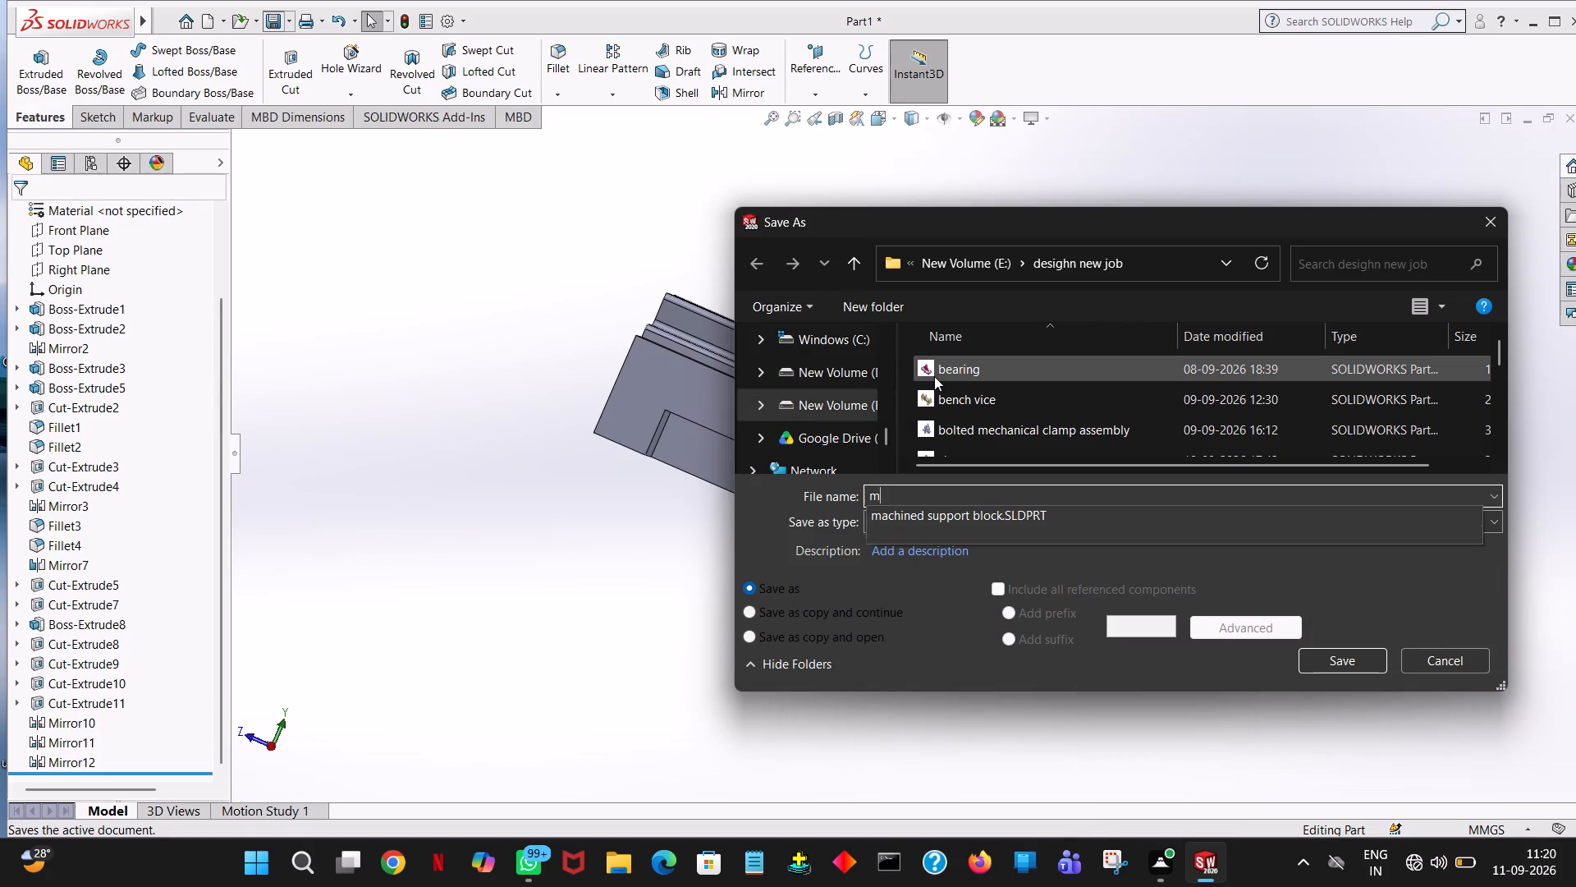
type("achine")
key("space")
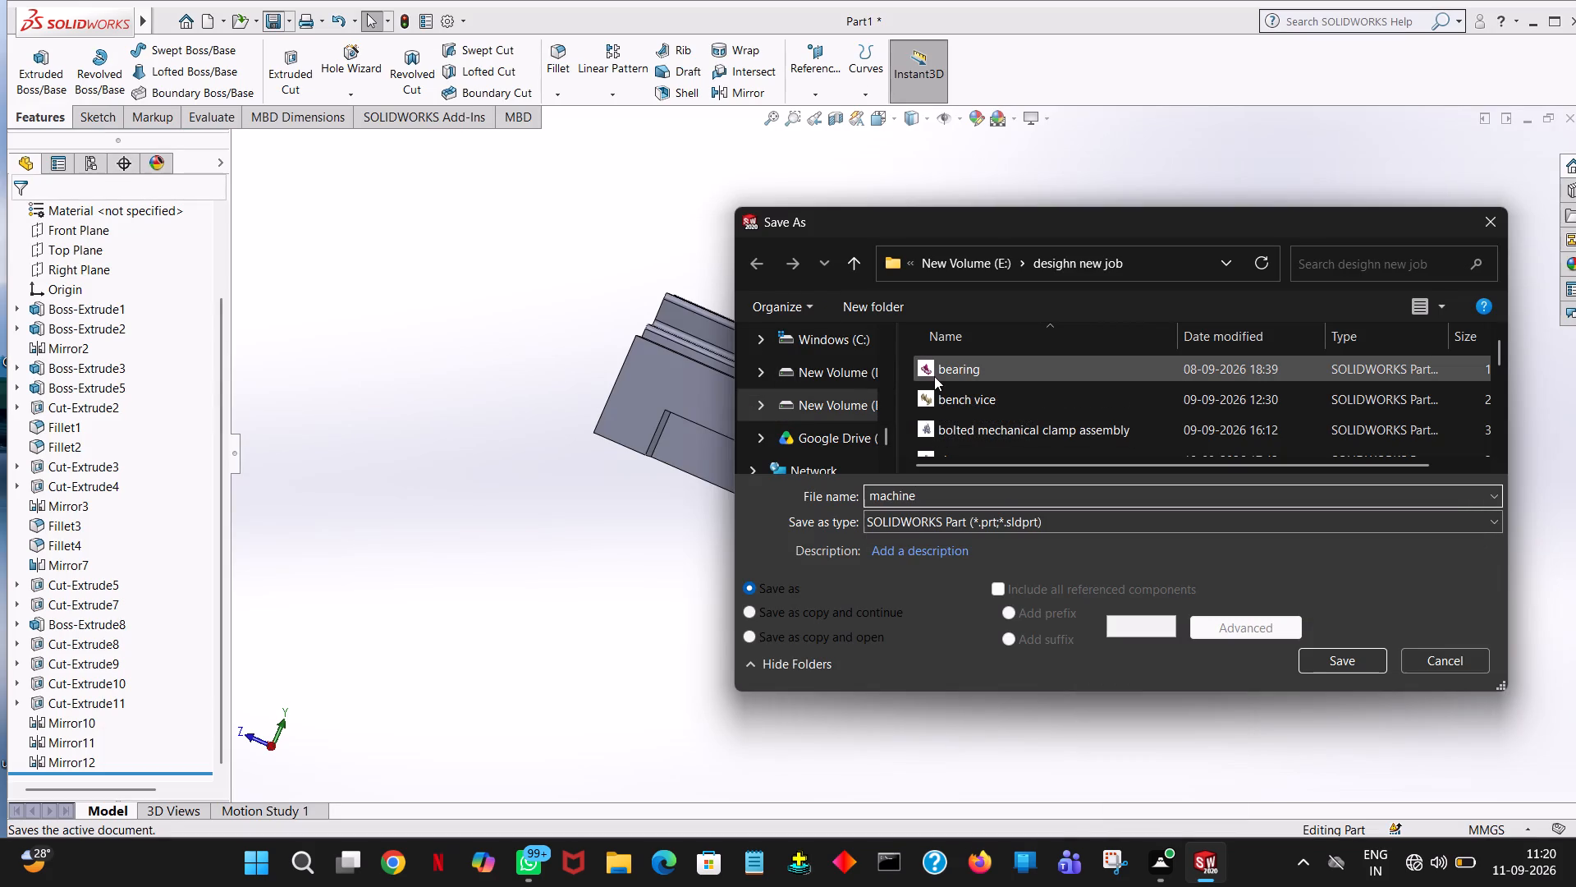
key("t")
type("ool")
key("space")
type("desi")
type("gn")
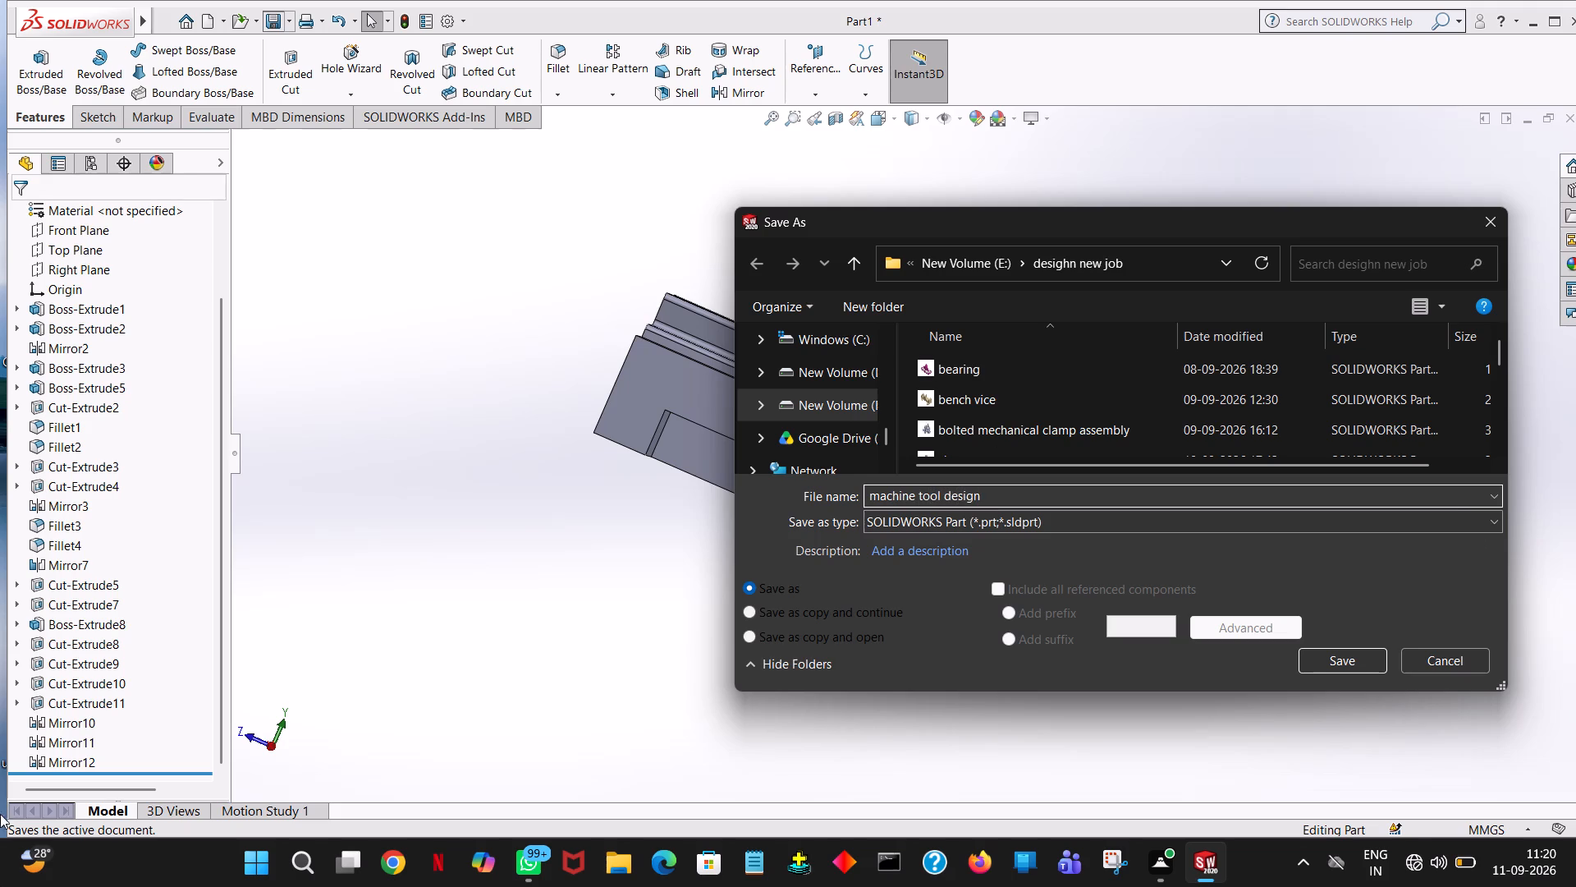
left_click(1360, 668)
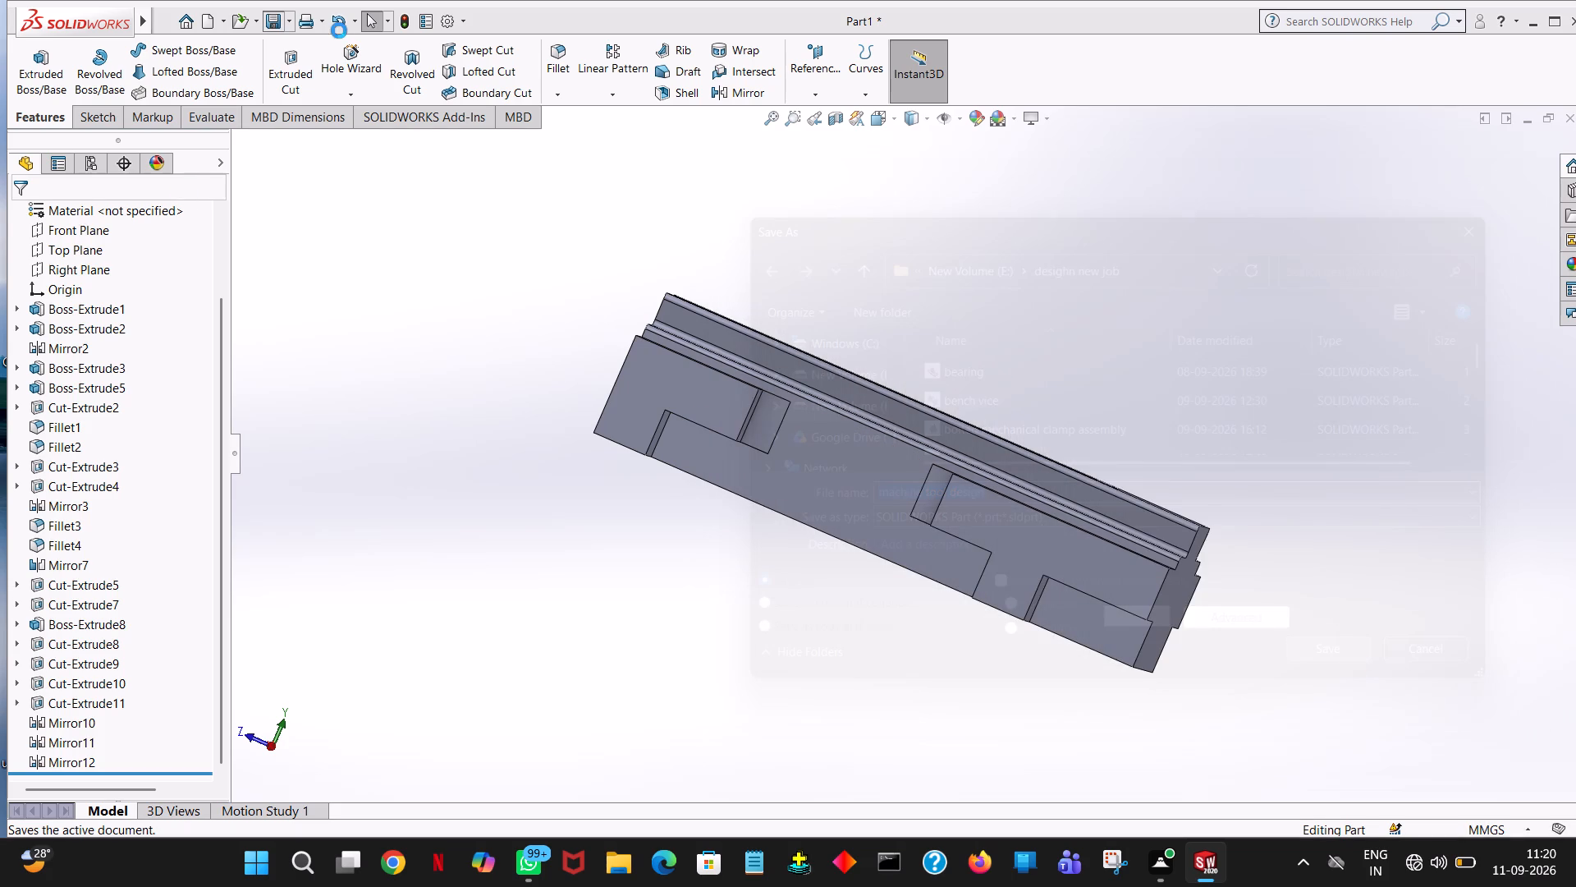
Save a PDF copy of the part as "machine tool design" in the "pdf new job" folder on drive E.
left_click(286, 21)
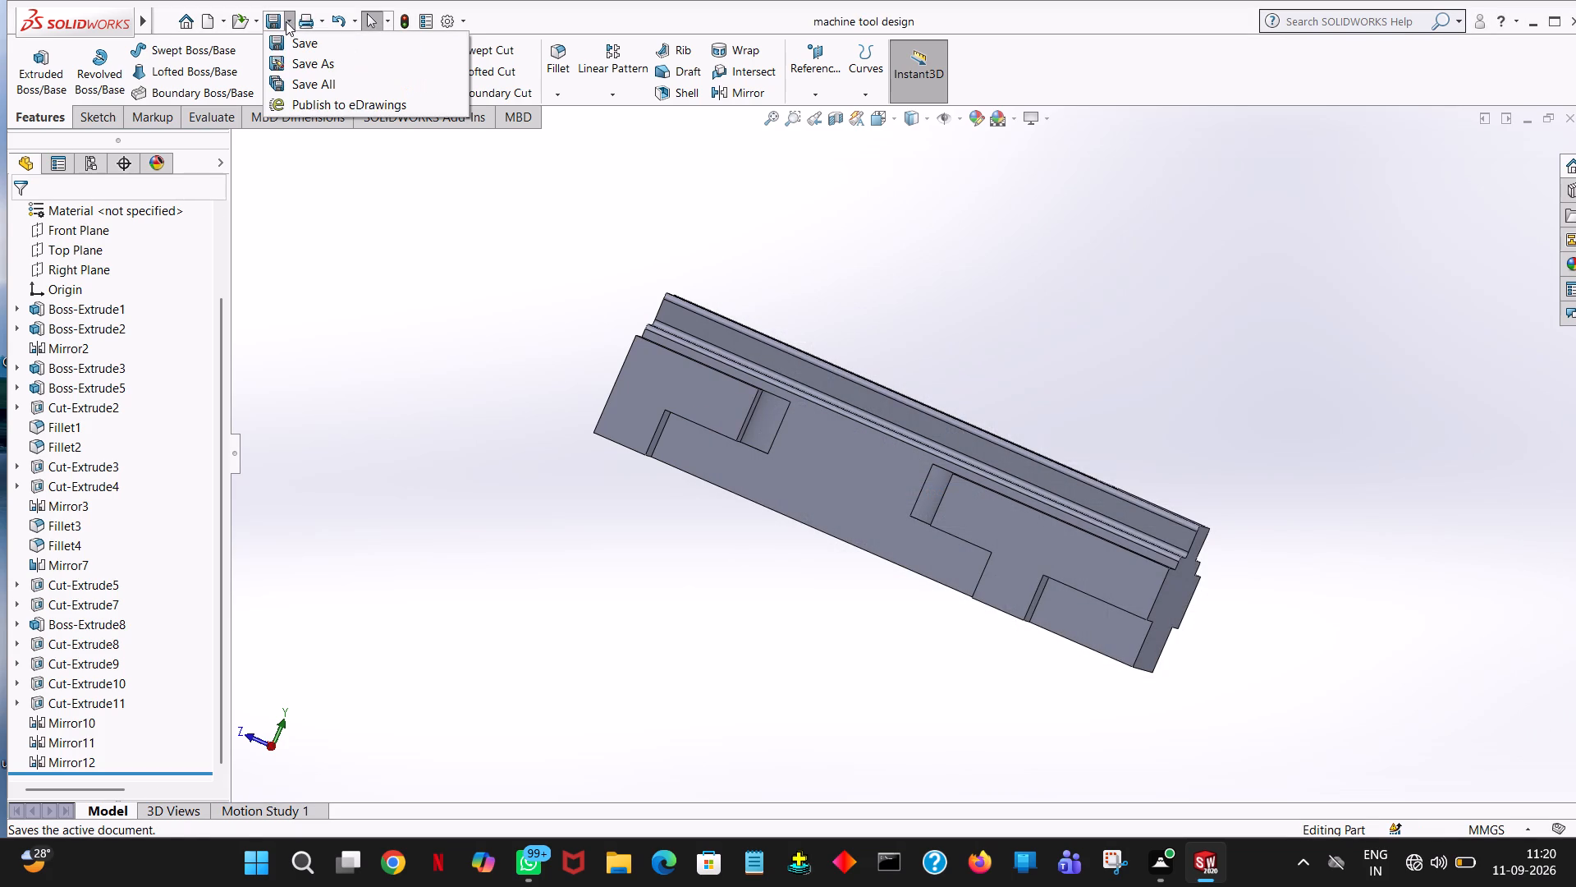
left_click(310, 68)
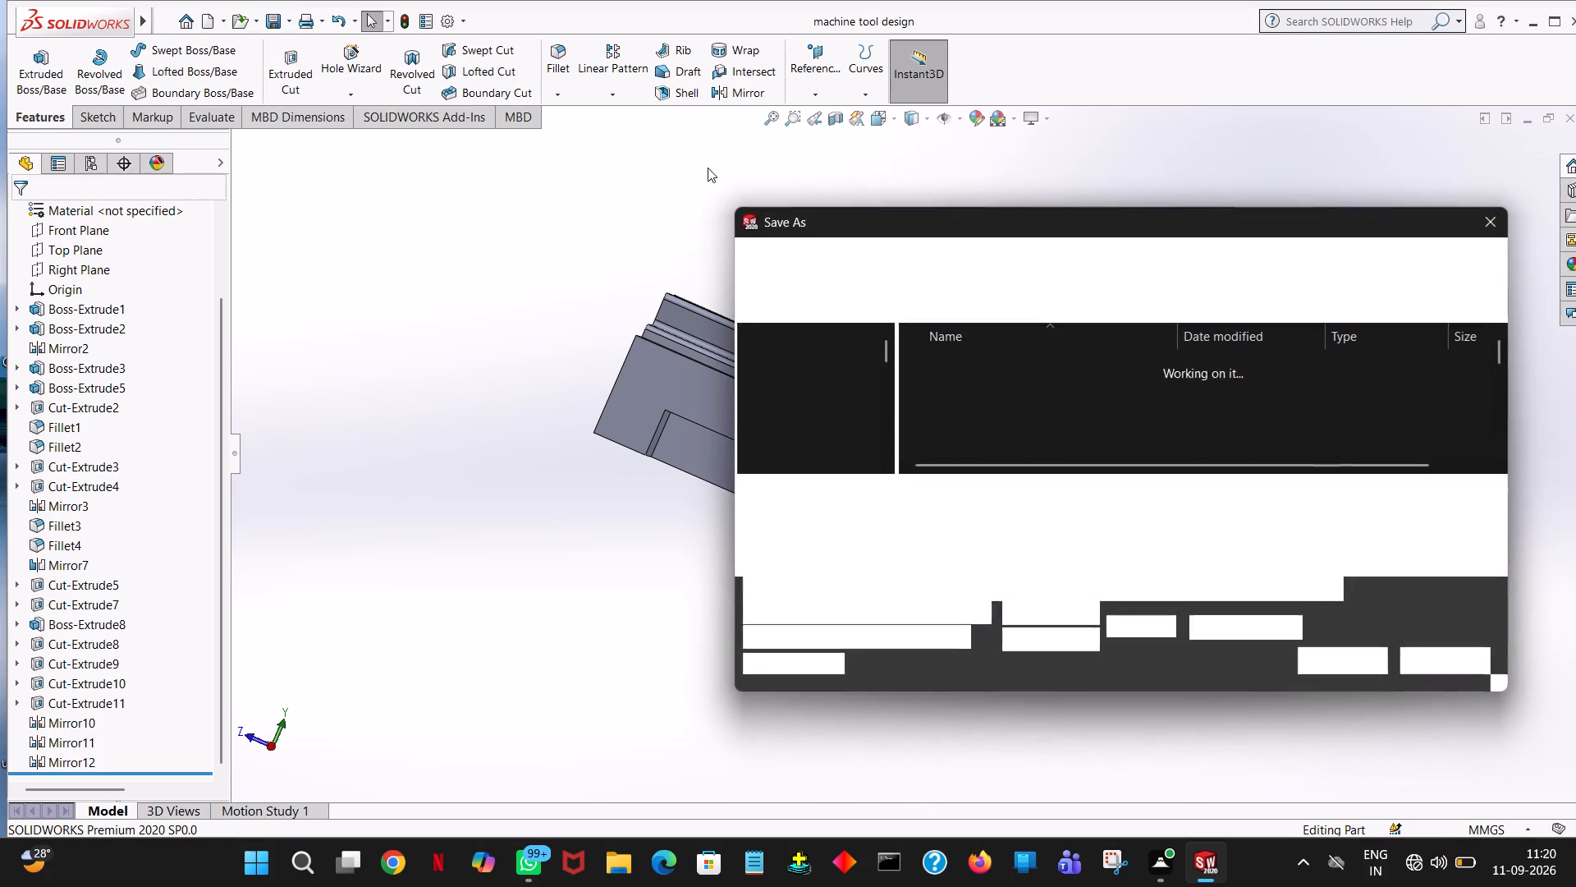
left_click(936, 260)
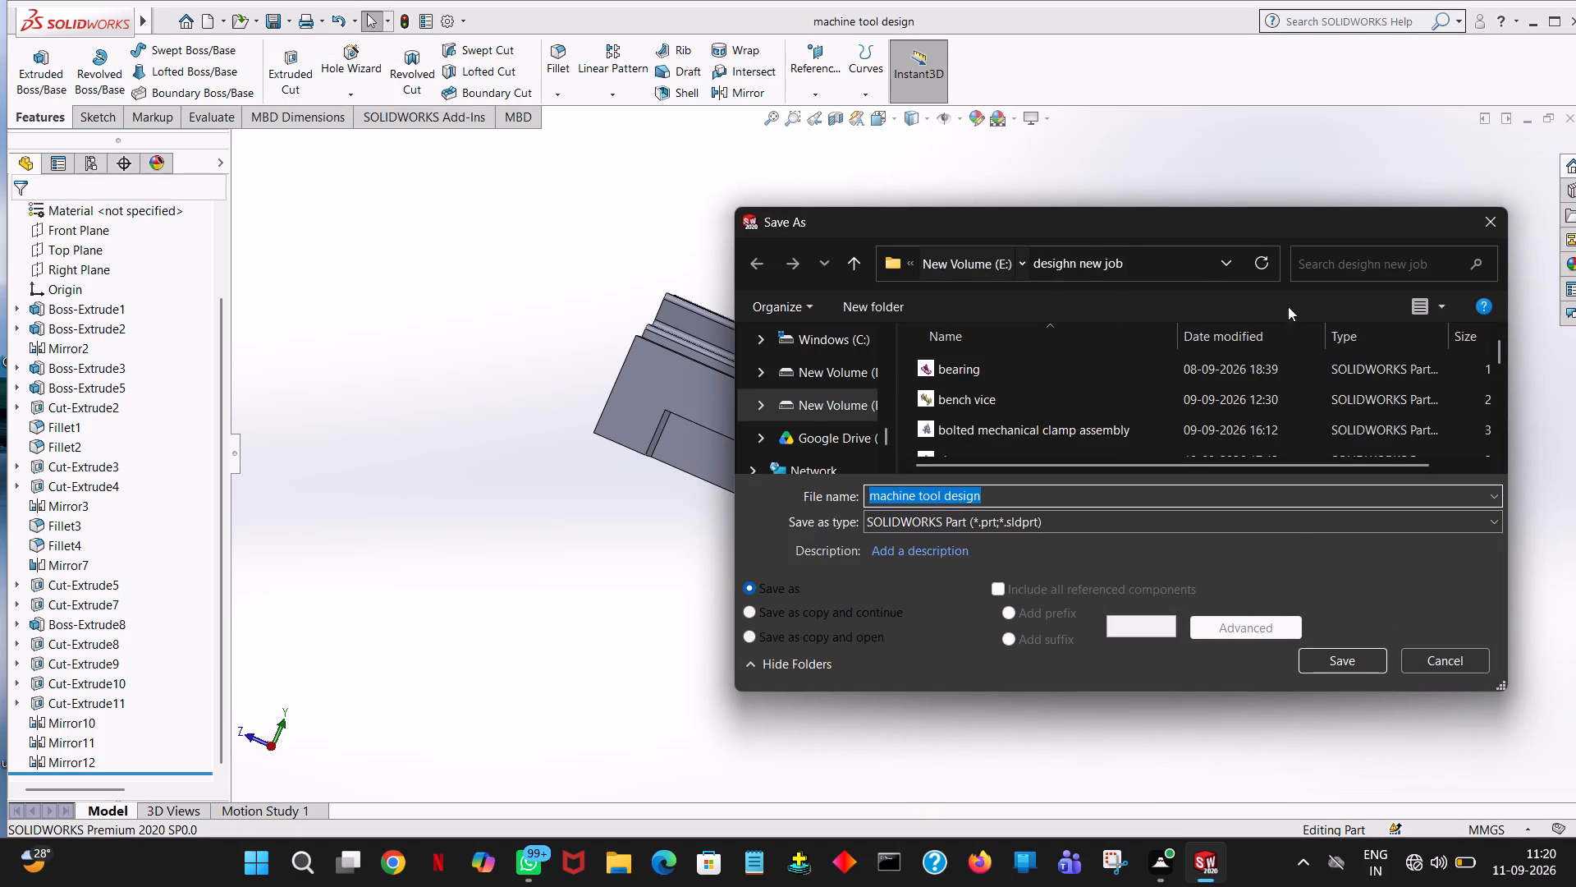
left_click_drag(1500, 352, 1500, 352)
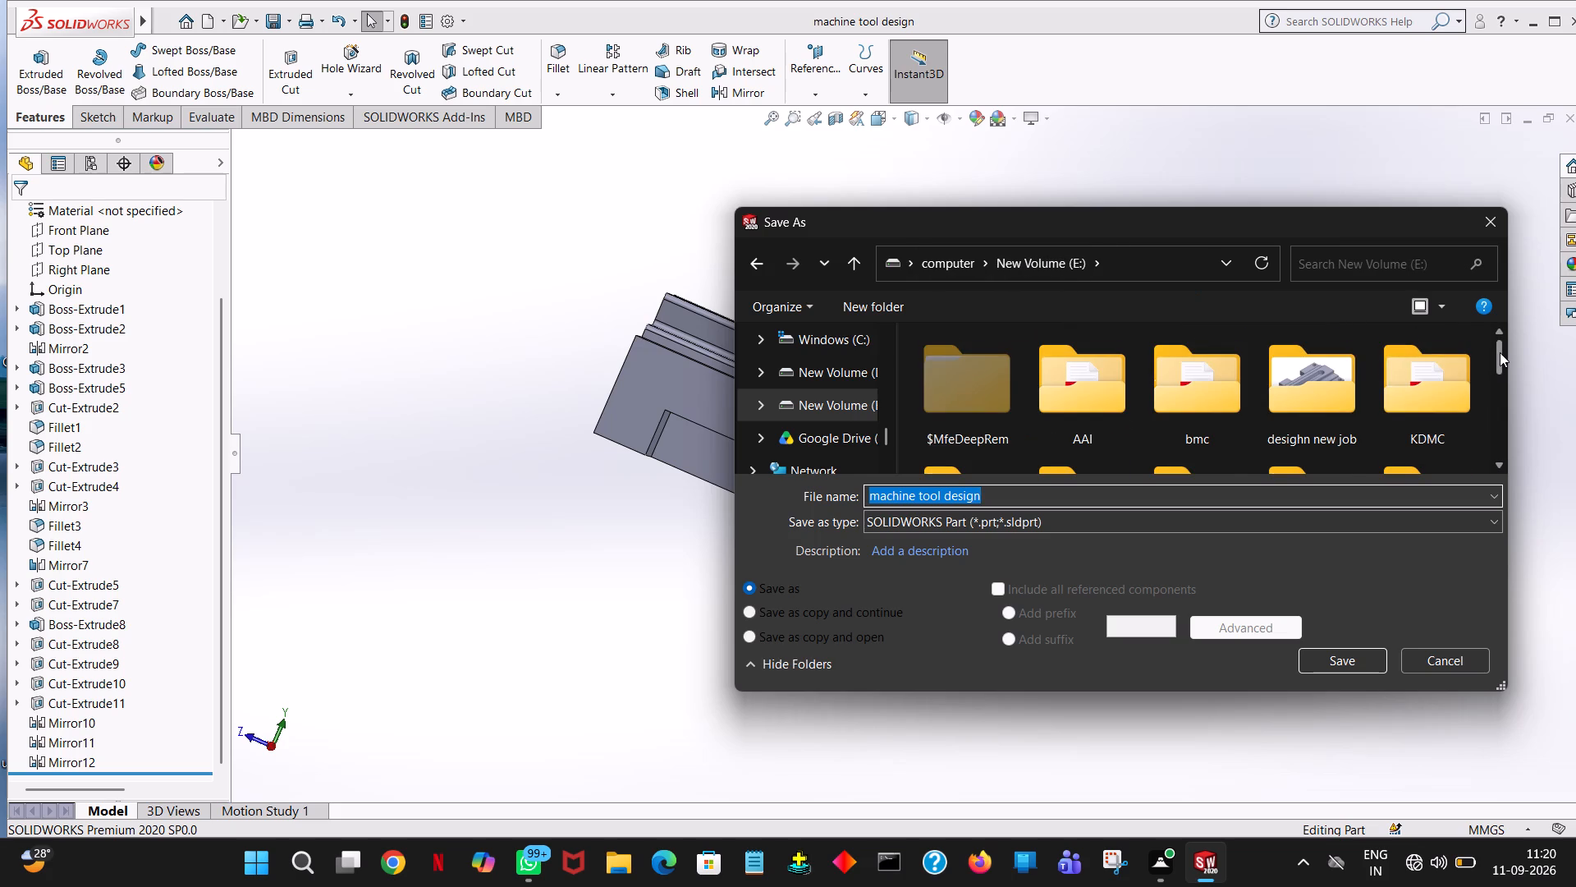
left_click_drag(1500, 352, 1497, 416)
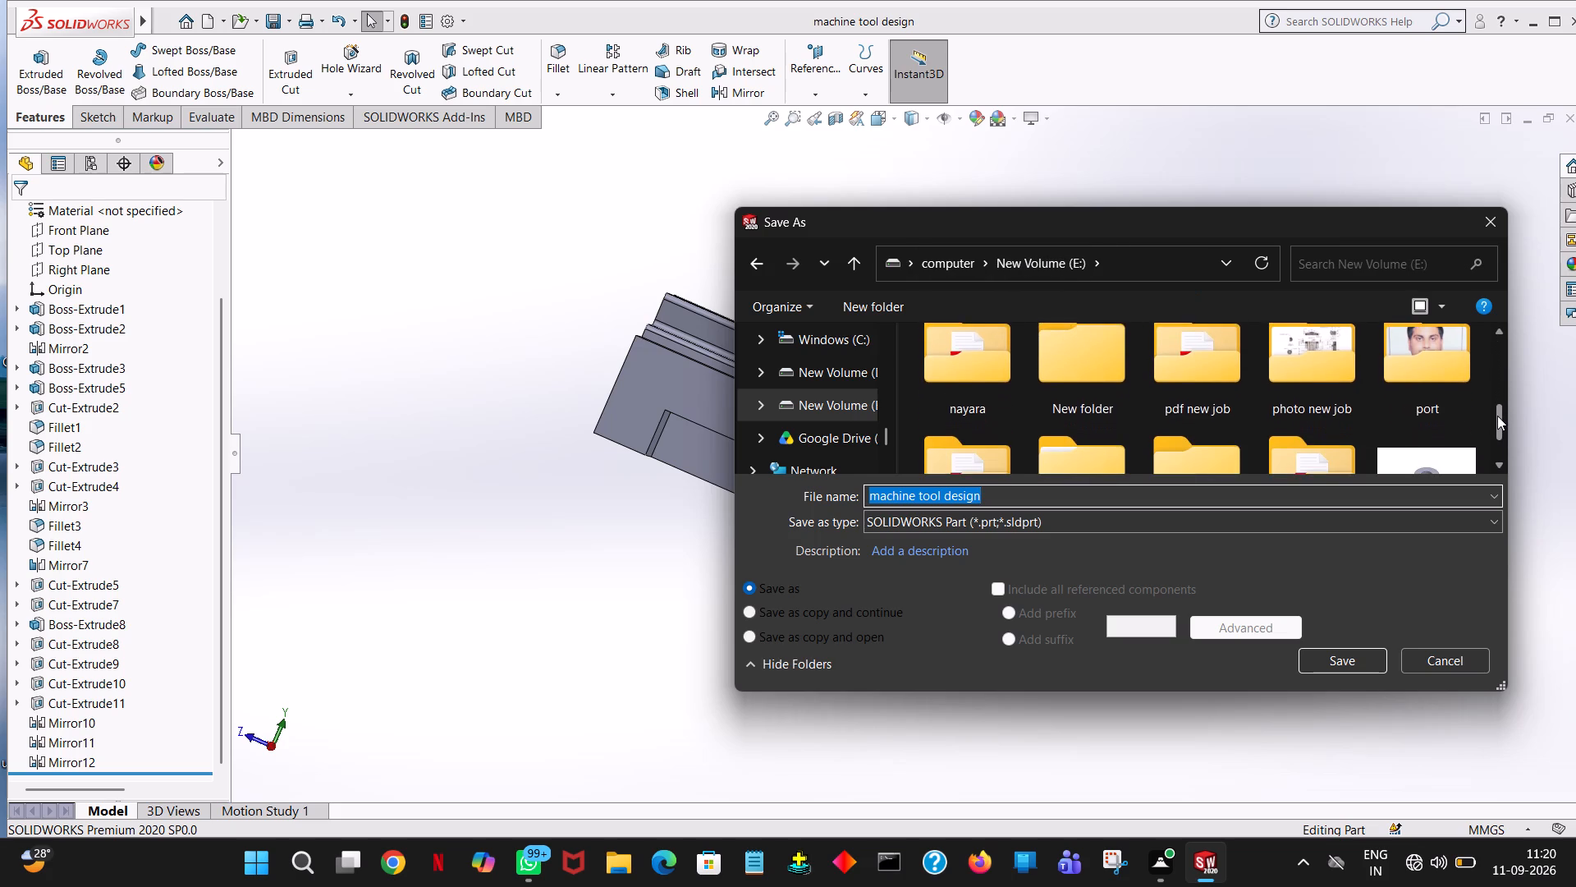
left_click_drag(1497, 416, 1499, 434)
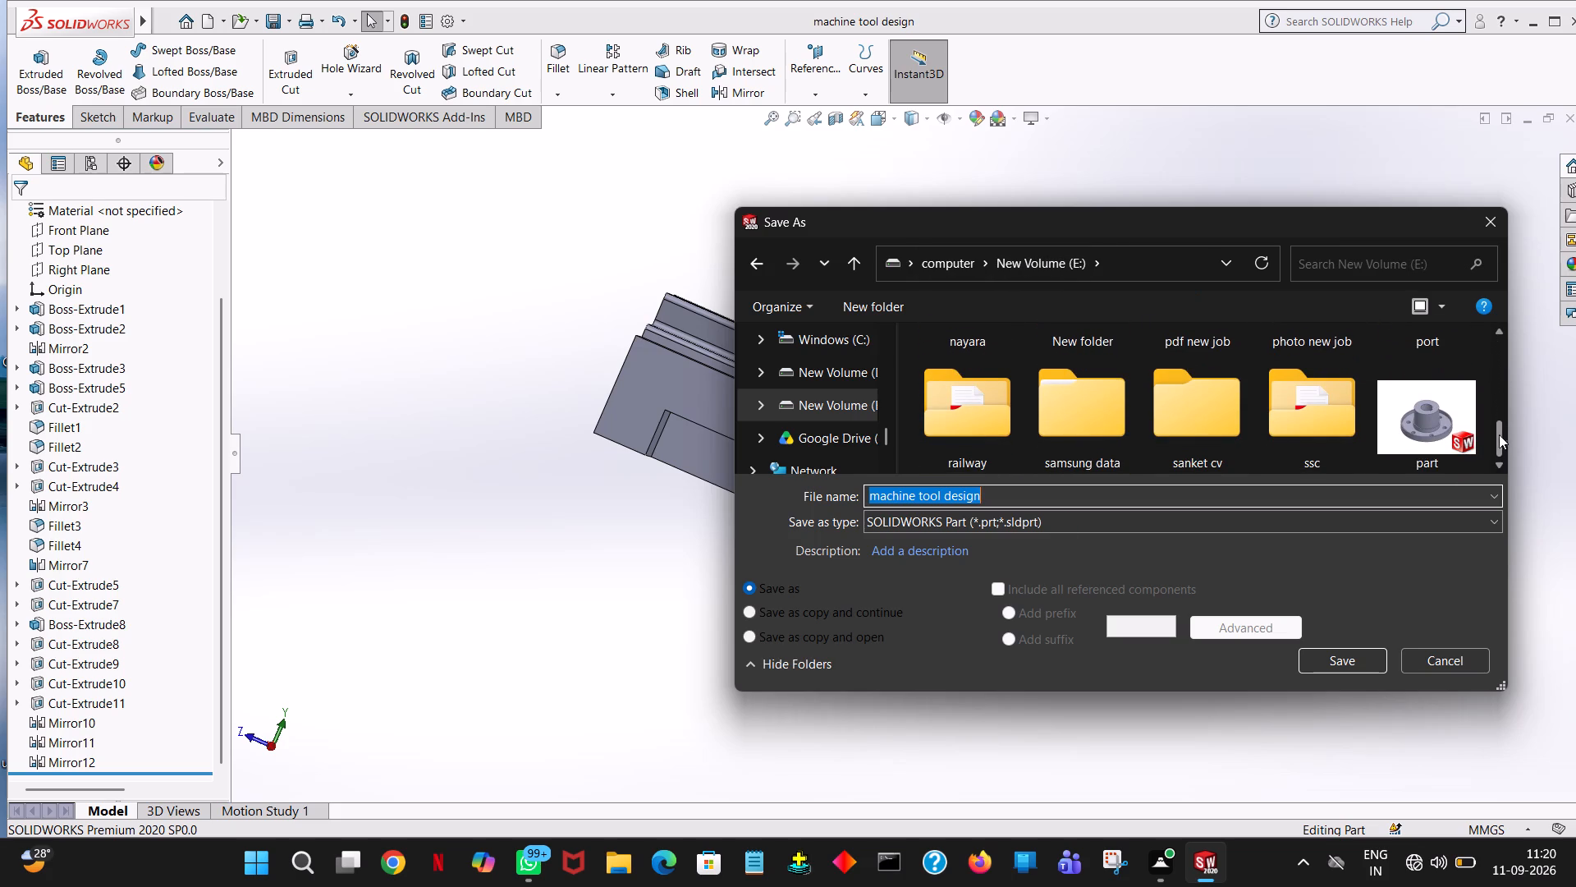
left_click_drag(1499, 434, 1505, 402)
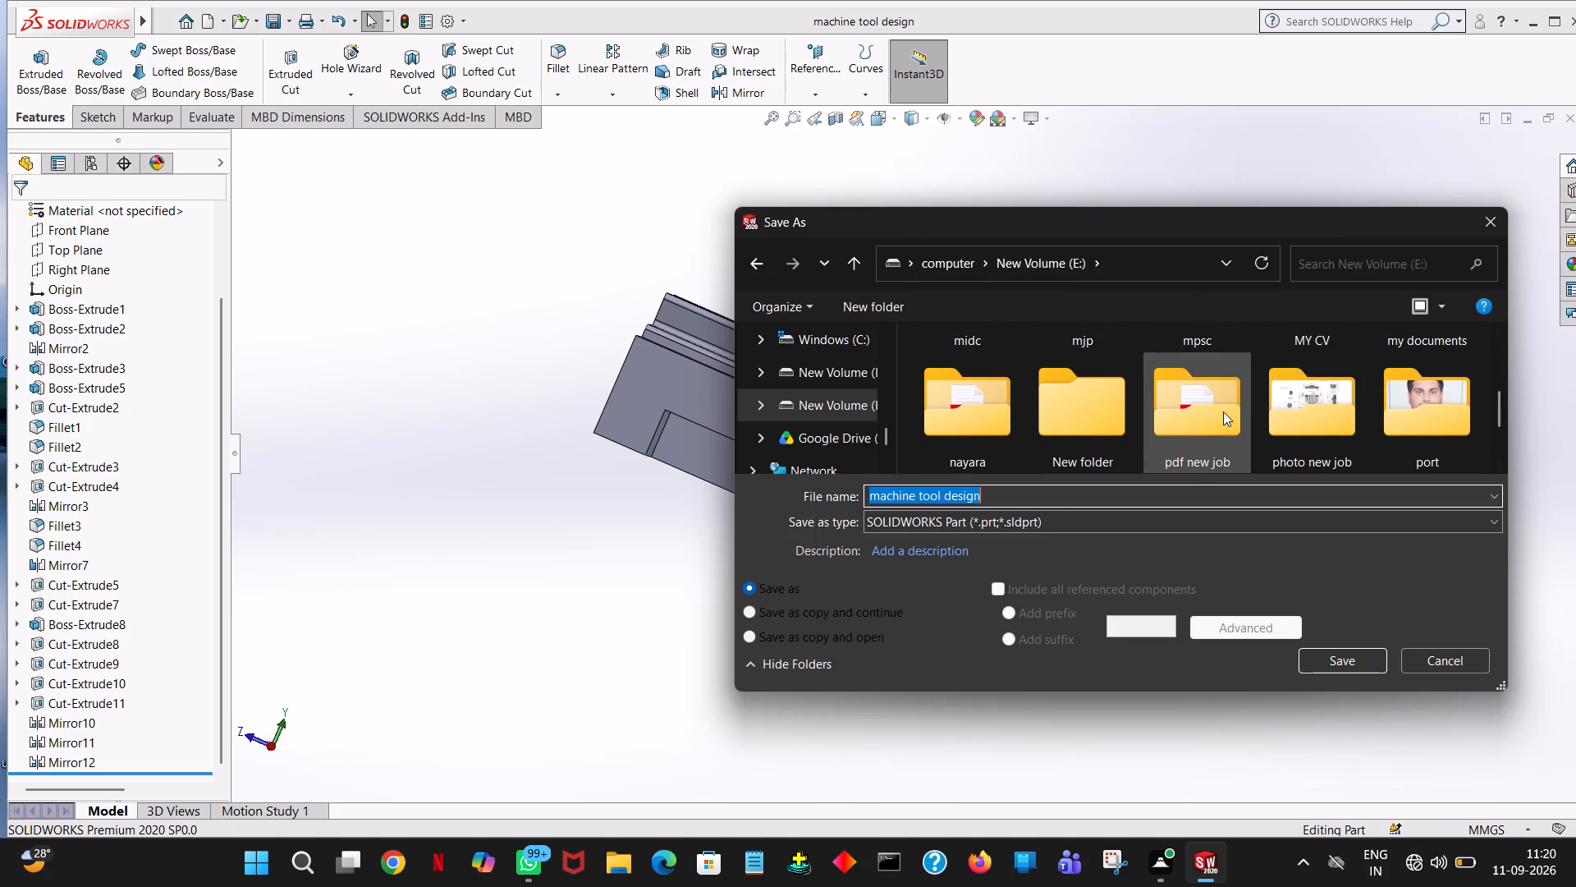
left_click(1223, 411)
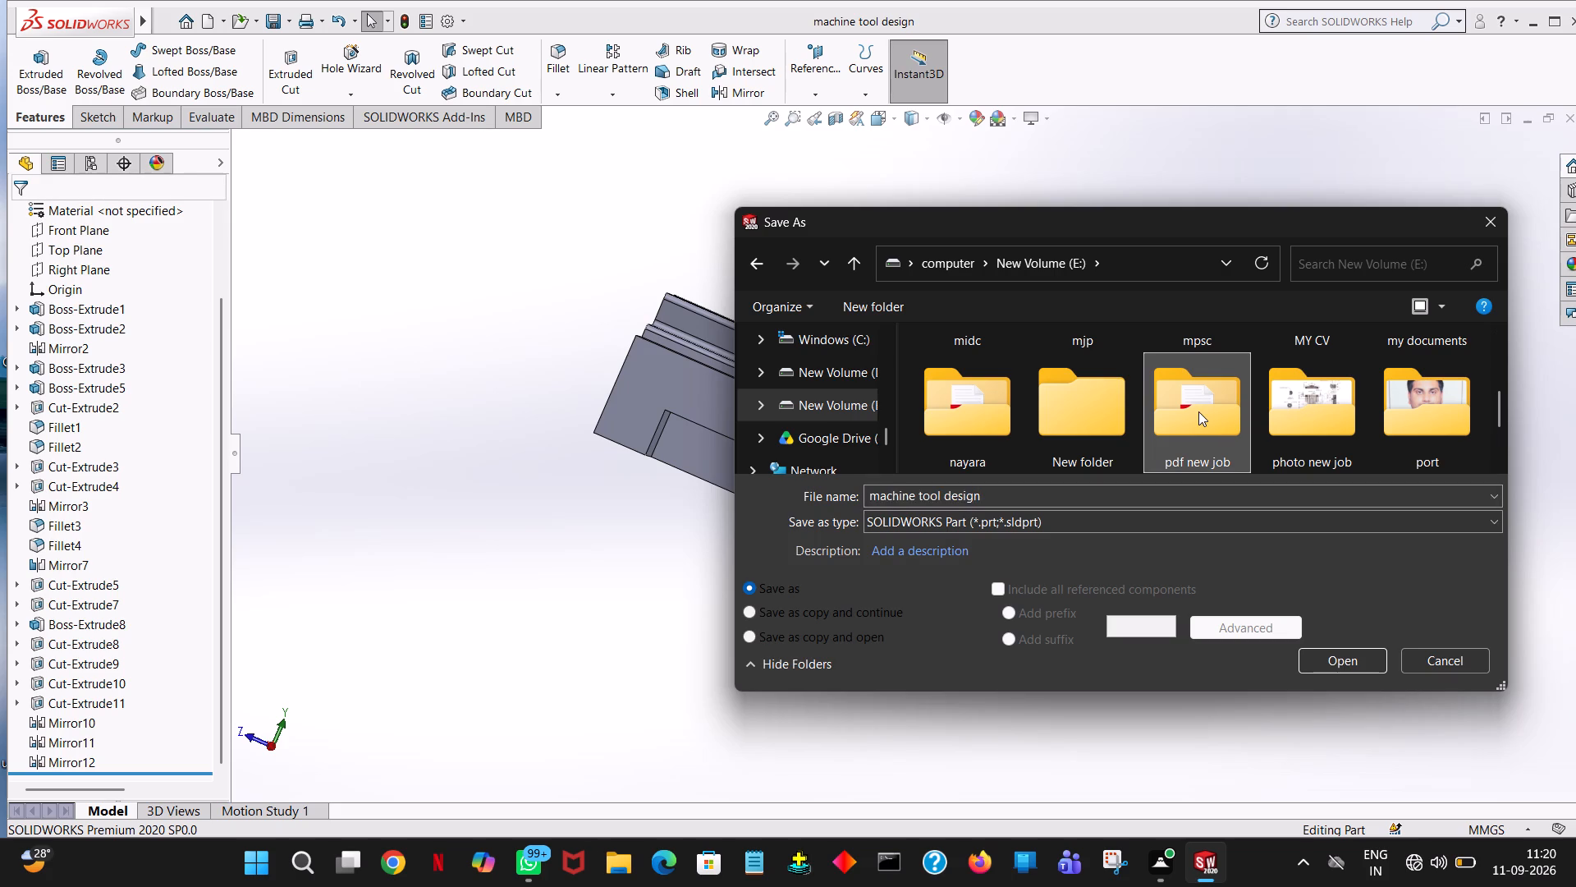
double_click(1198, 411)
left_click(1053, 522)
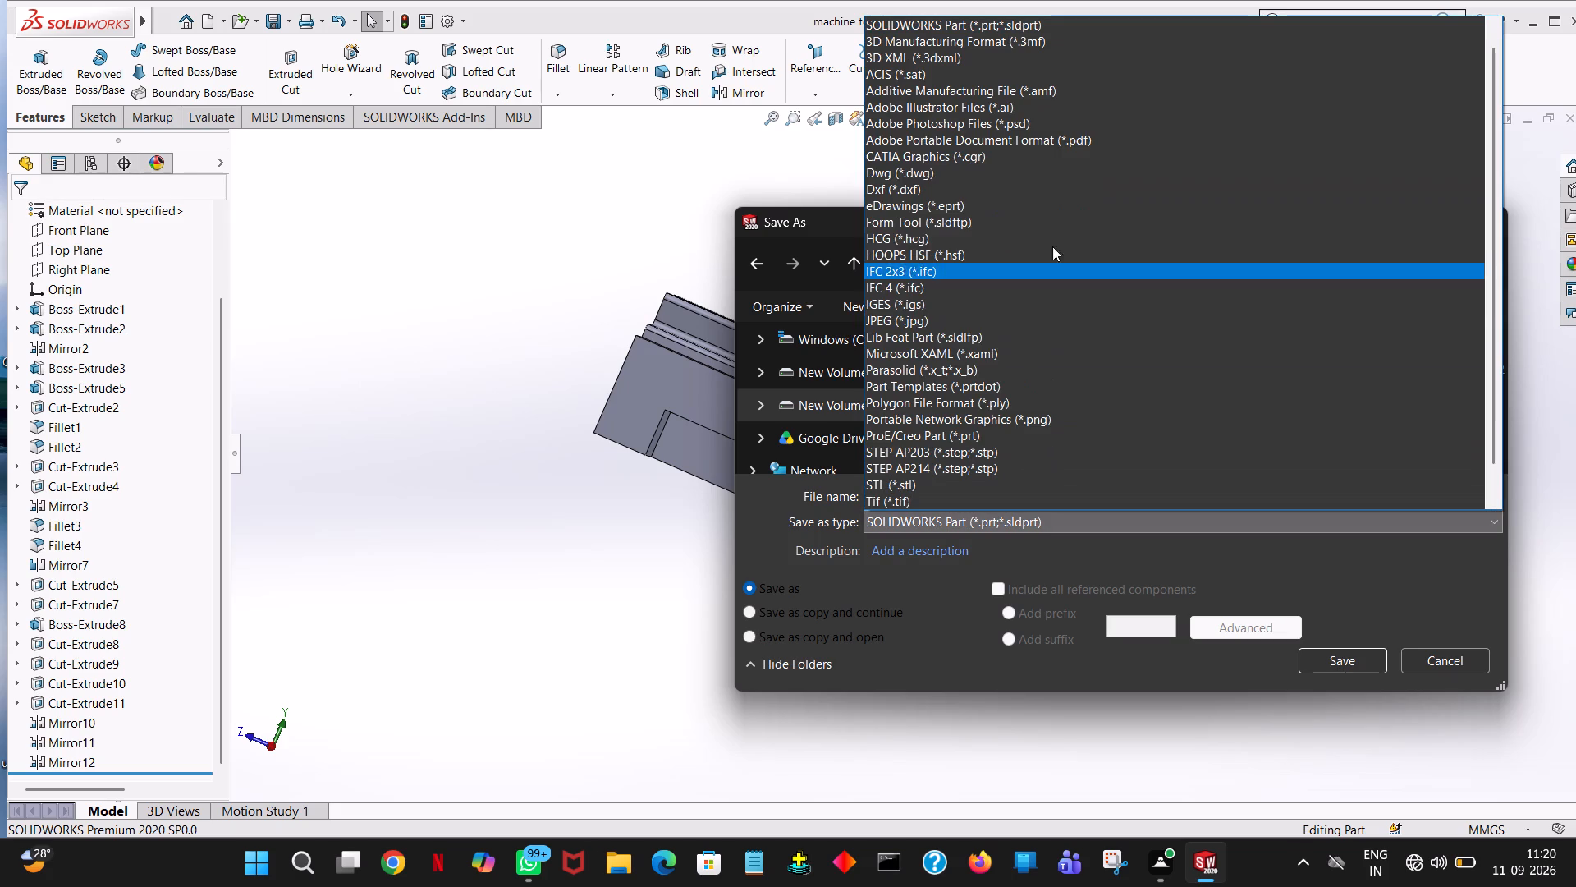
left_click(1062, 139)
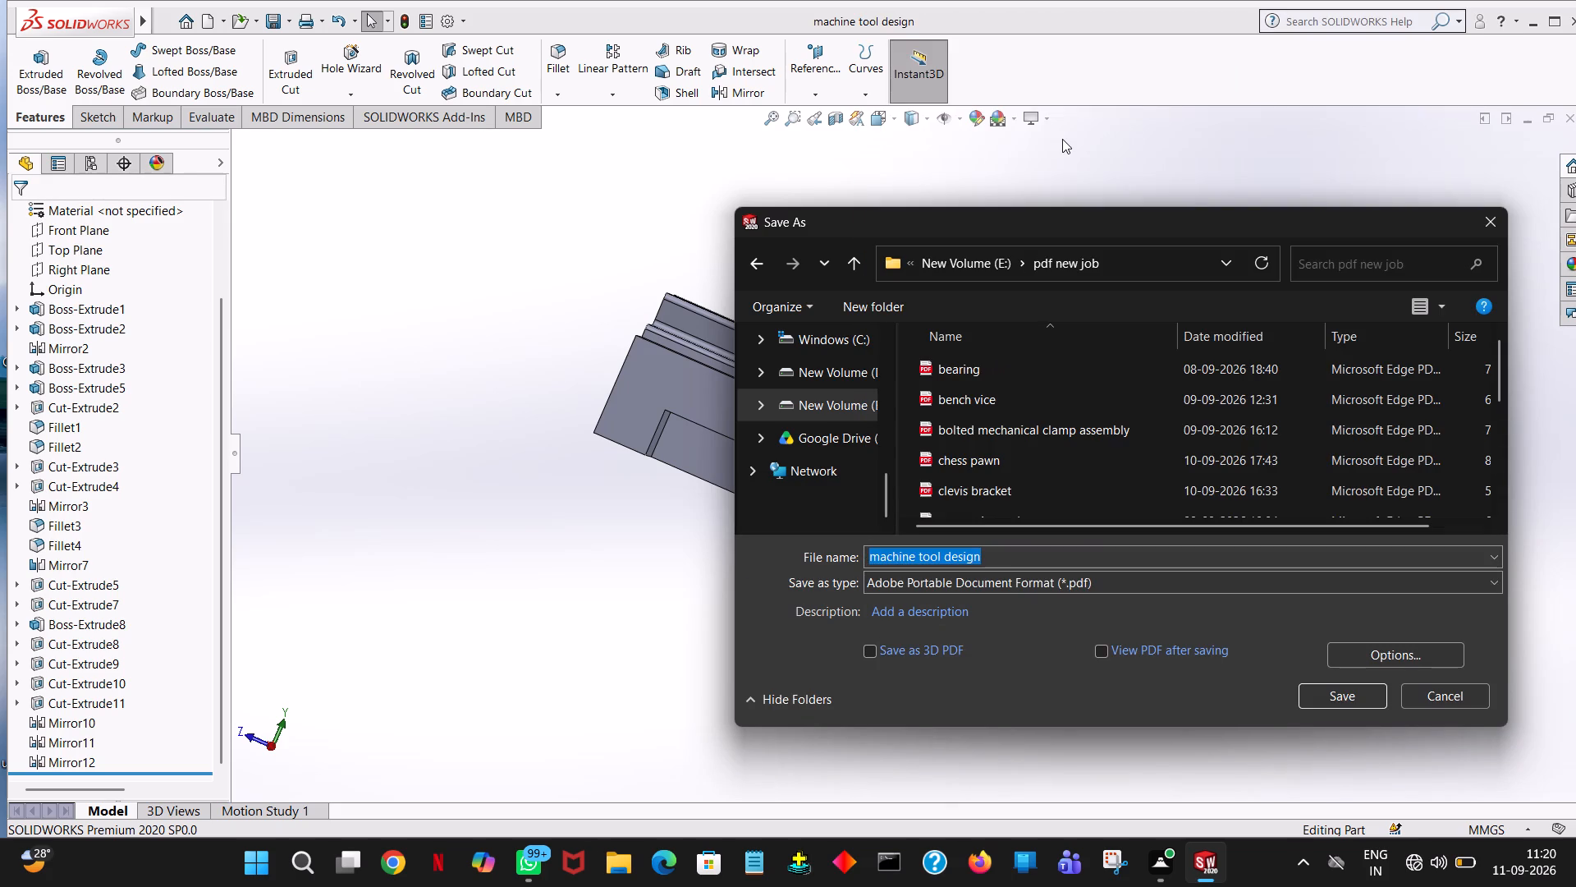
left_click(1062, 139)
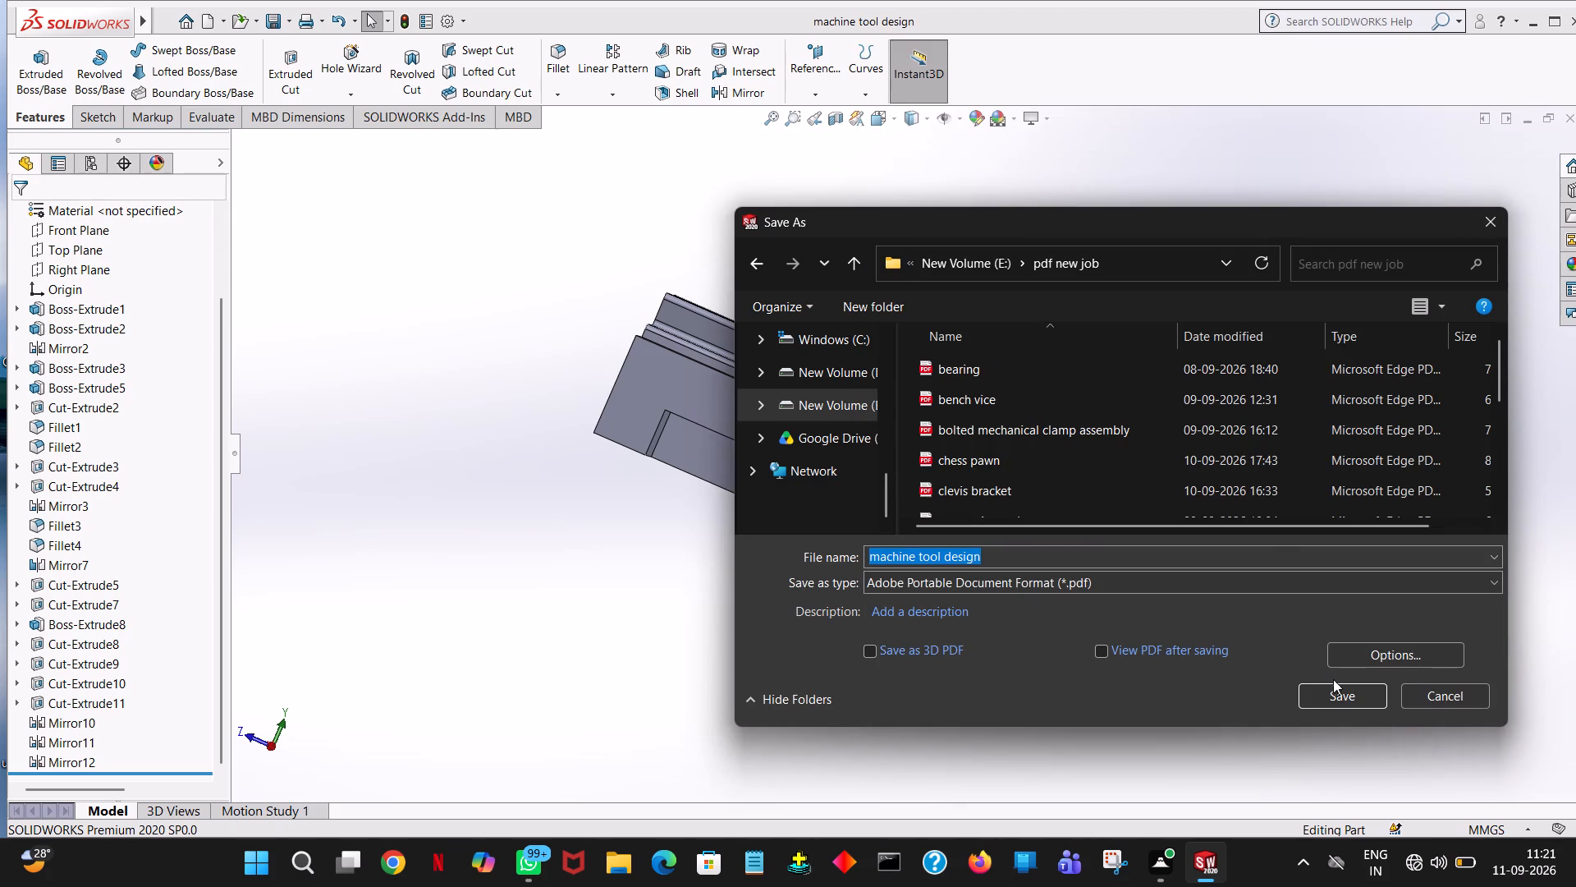
left_click(1339, 688)
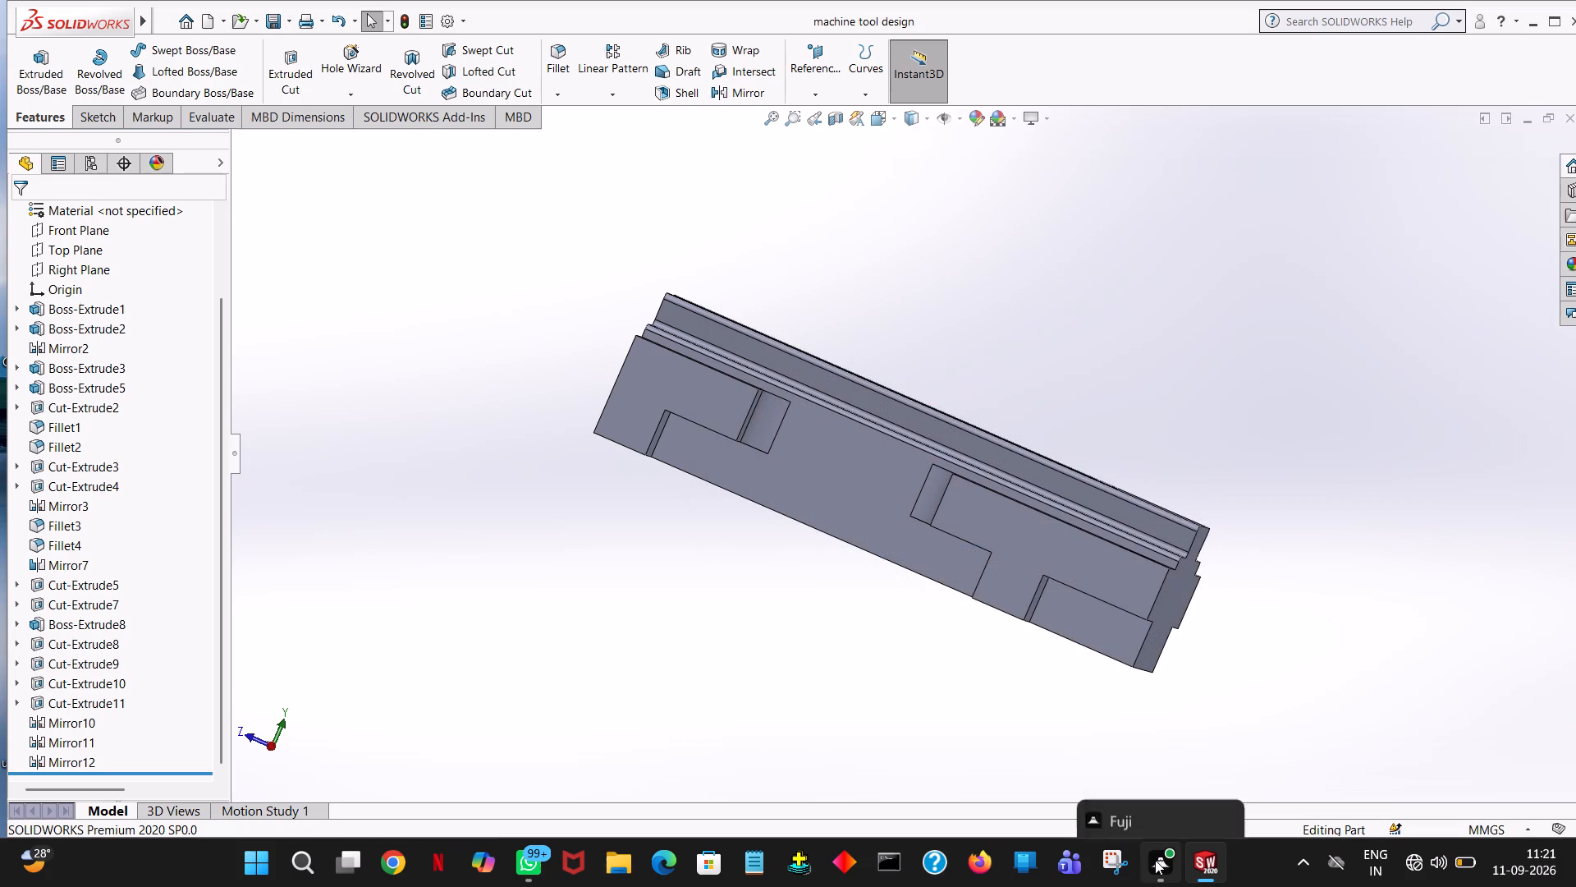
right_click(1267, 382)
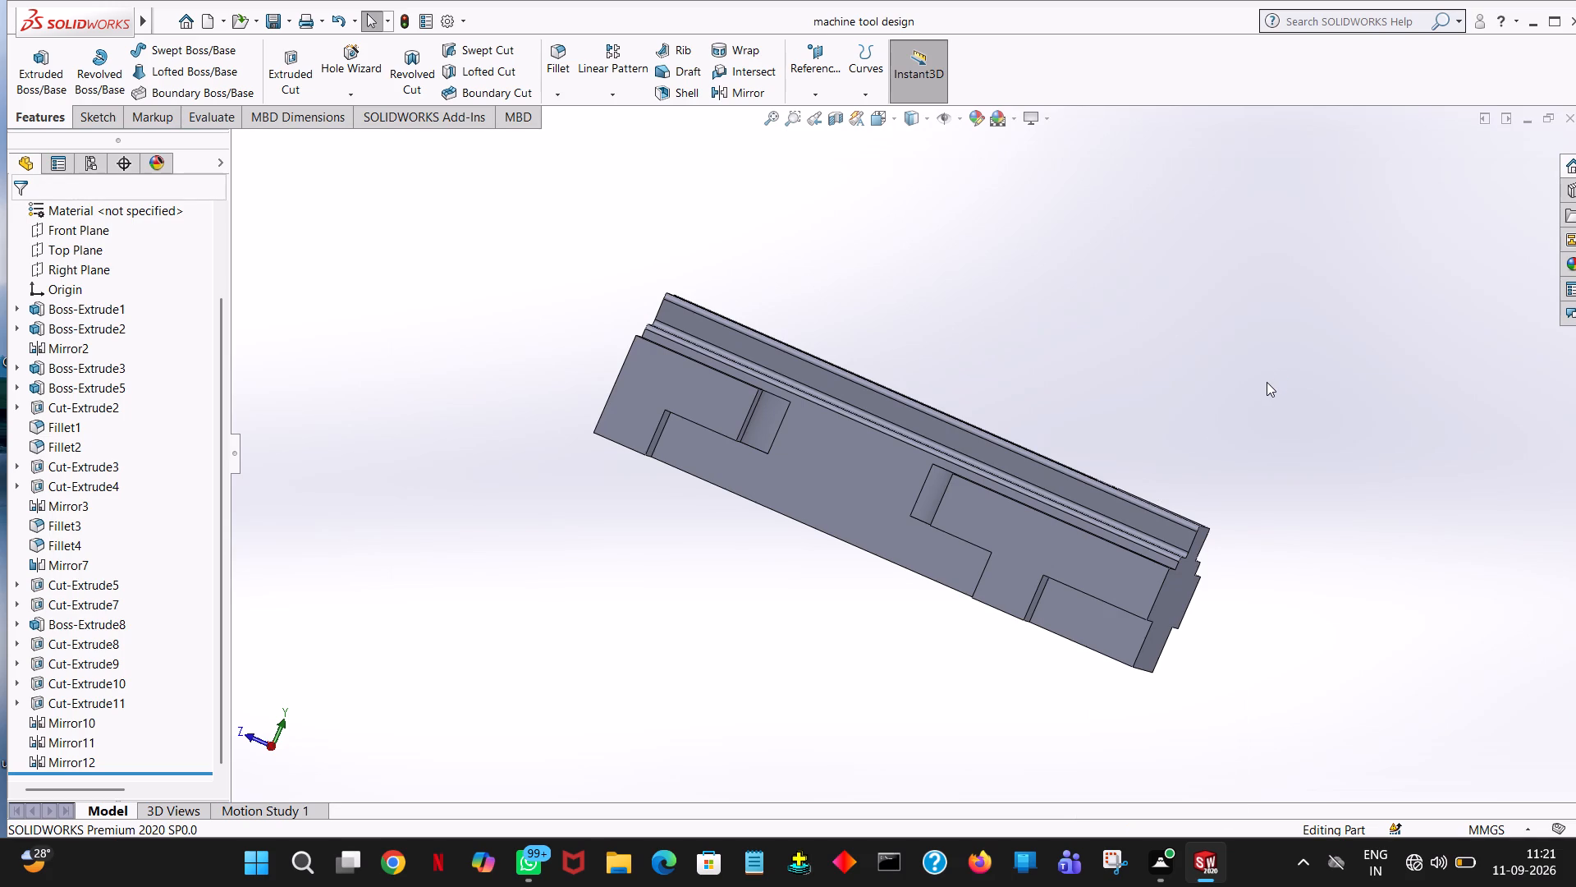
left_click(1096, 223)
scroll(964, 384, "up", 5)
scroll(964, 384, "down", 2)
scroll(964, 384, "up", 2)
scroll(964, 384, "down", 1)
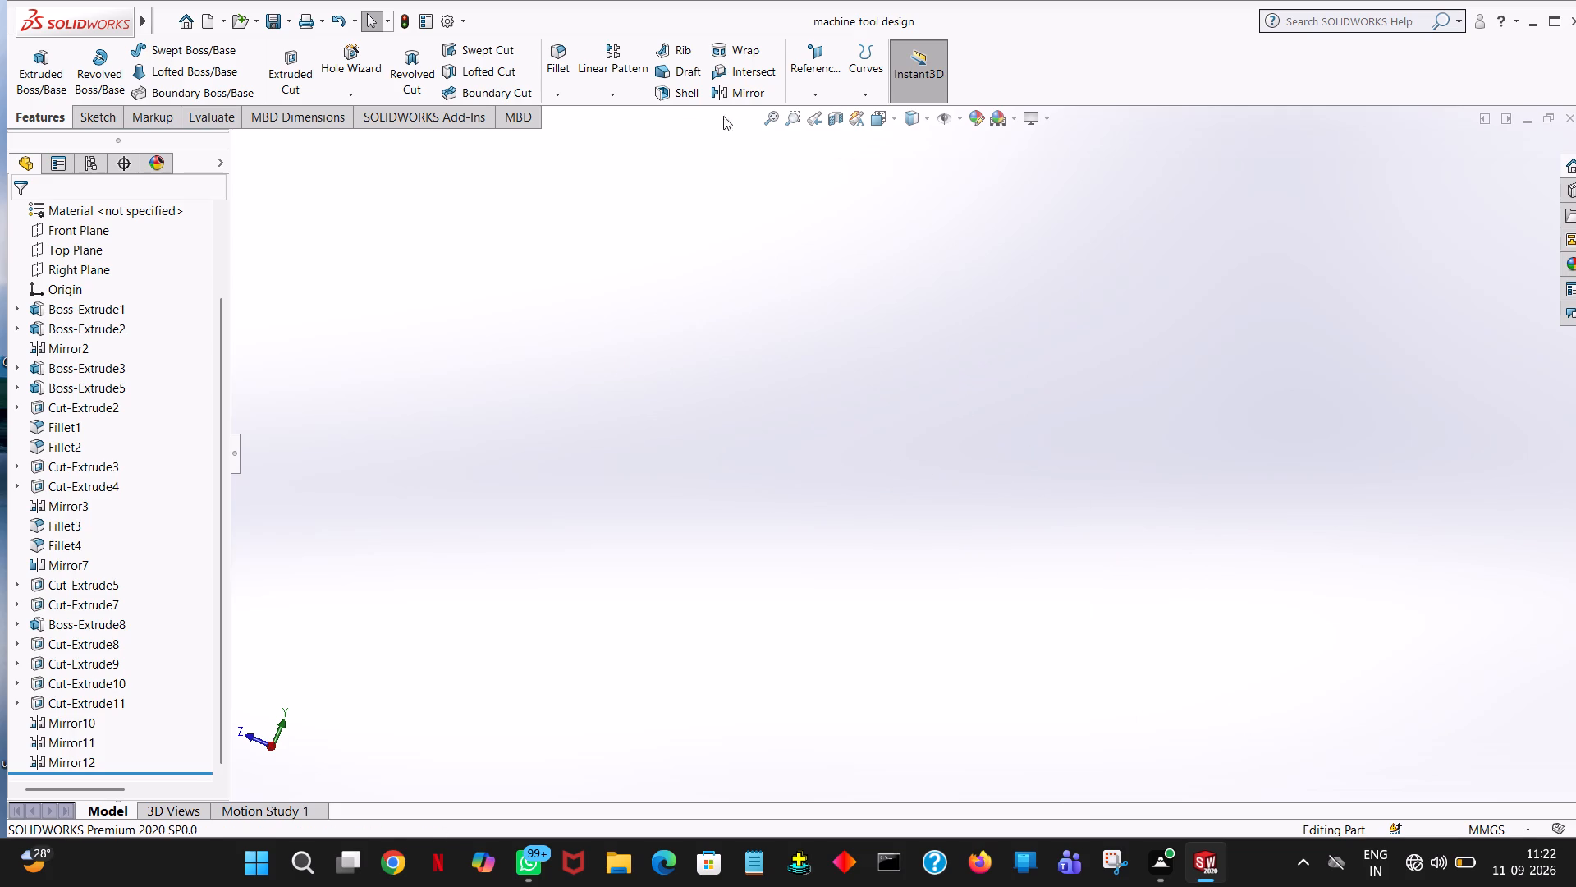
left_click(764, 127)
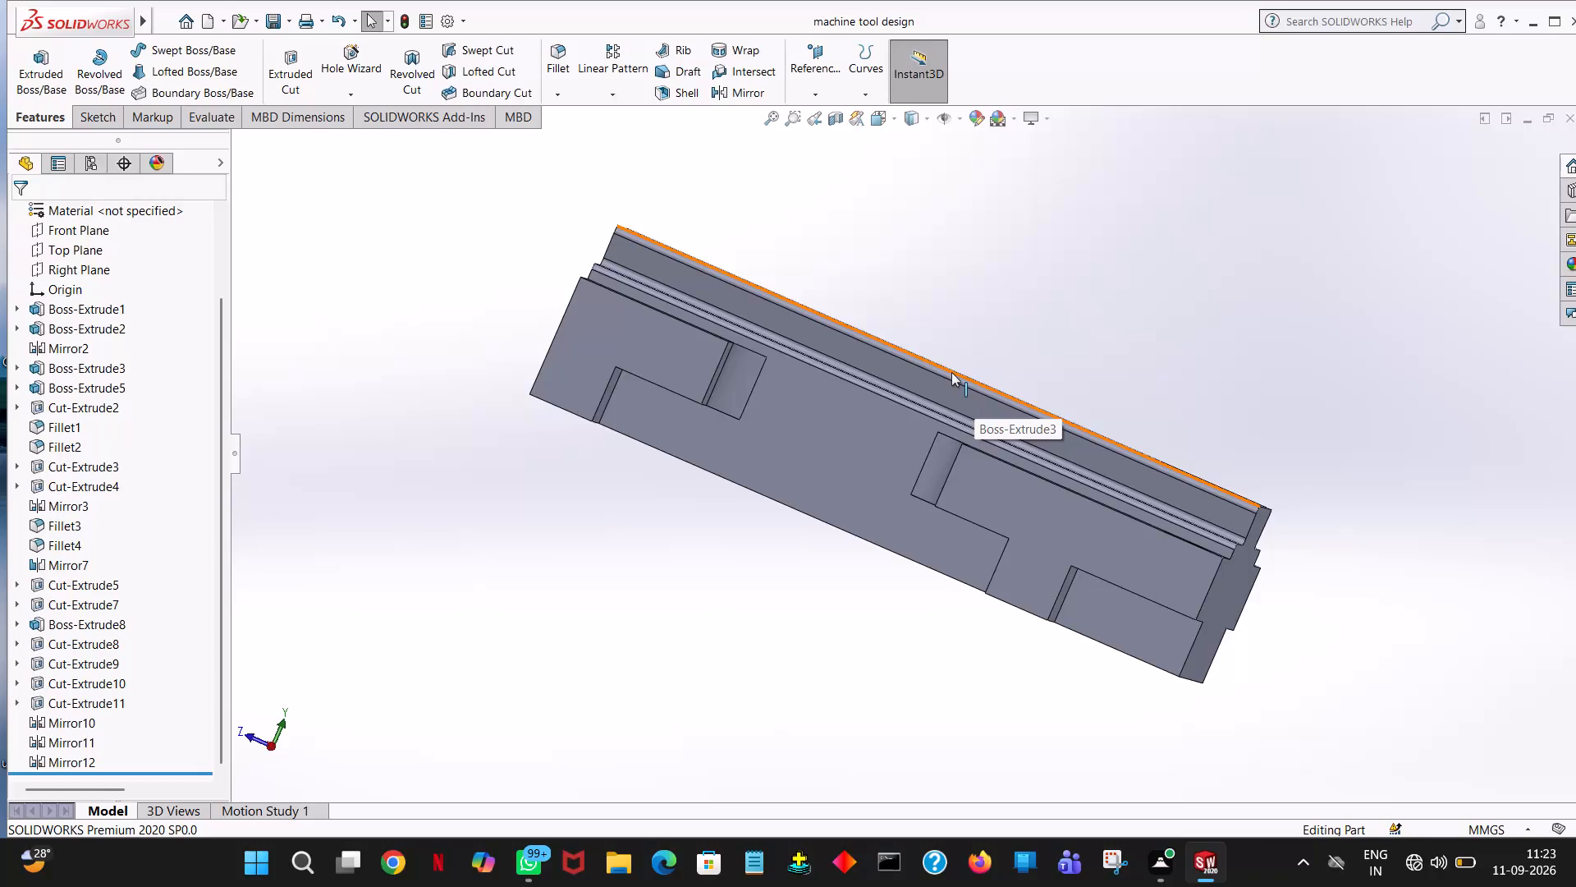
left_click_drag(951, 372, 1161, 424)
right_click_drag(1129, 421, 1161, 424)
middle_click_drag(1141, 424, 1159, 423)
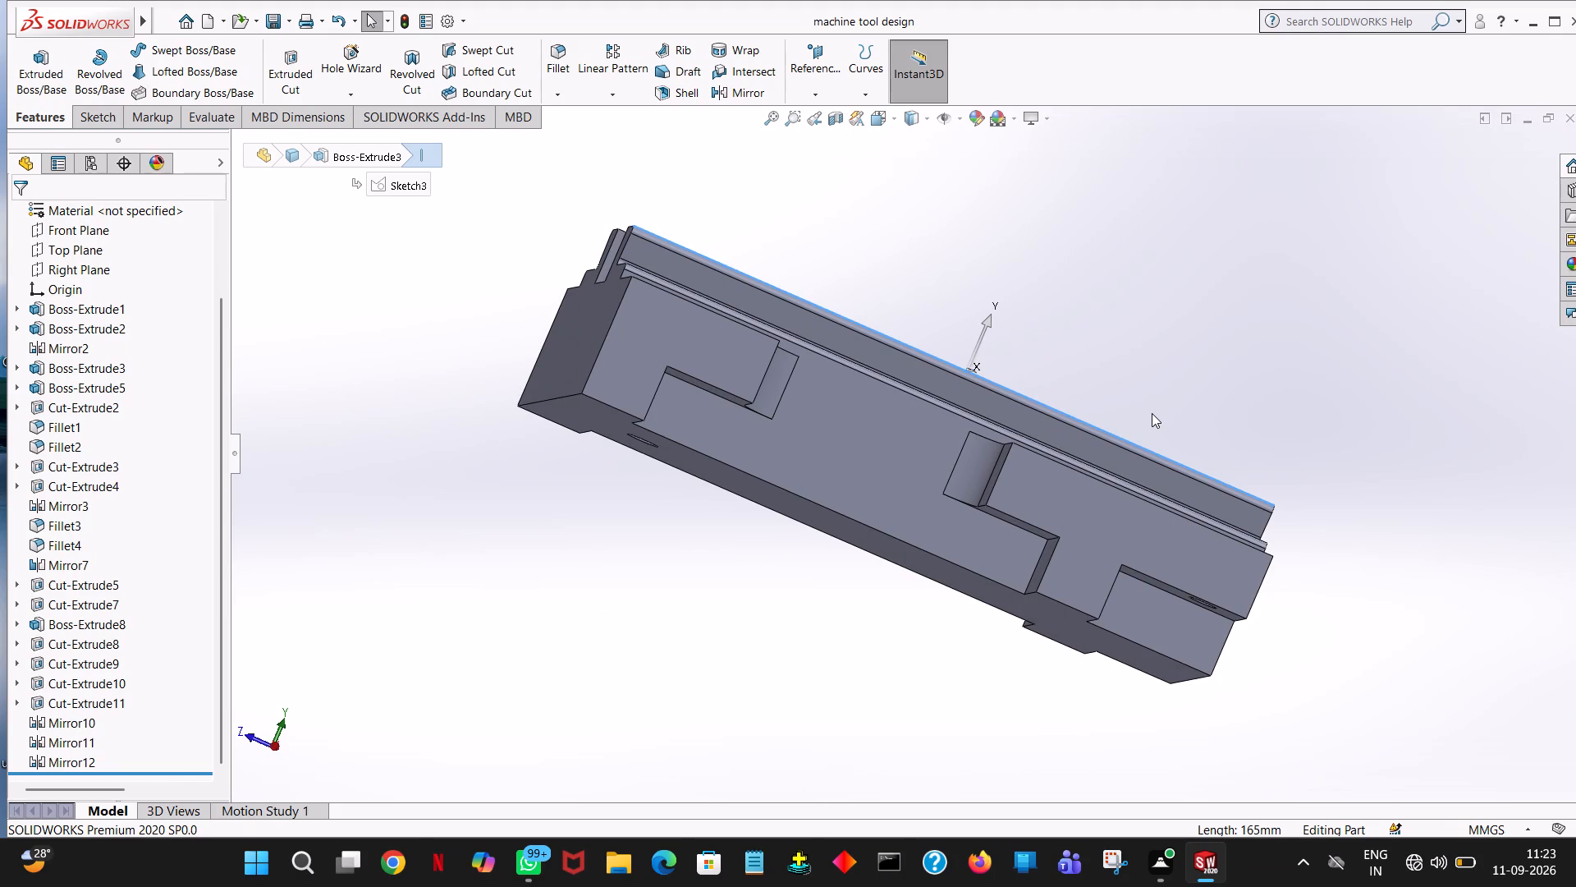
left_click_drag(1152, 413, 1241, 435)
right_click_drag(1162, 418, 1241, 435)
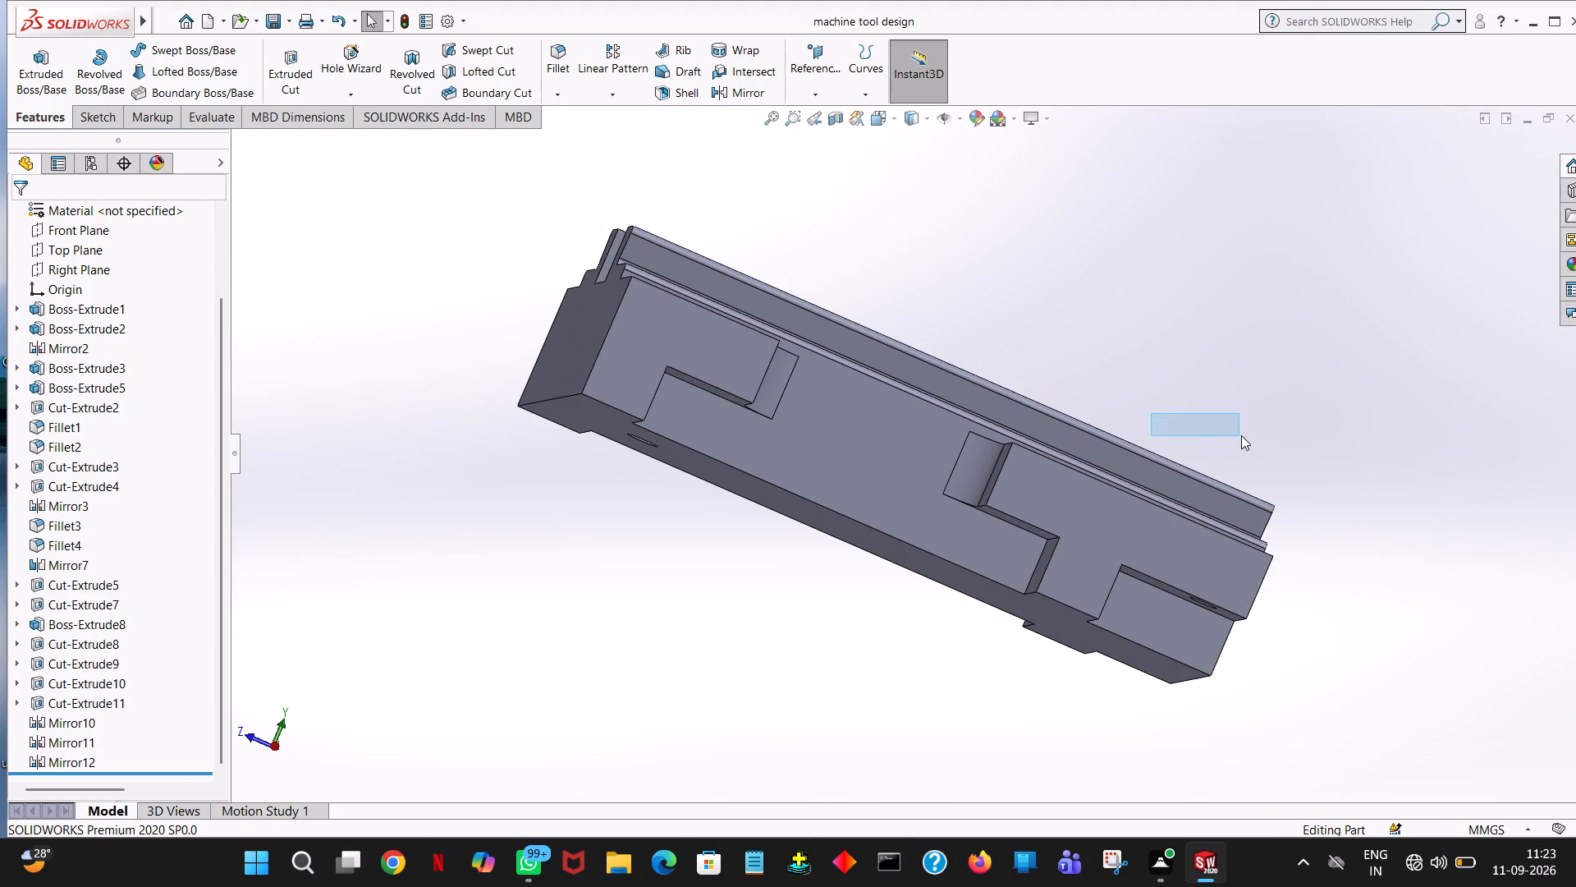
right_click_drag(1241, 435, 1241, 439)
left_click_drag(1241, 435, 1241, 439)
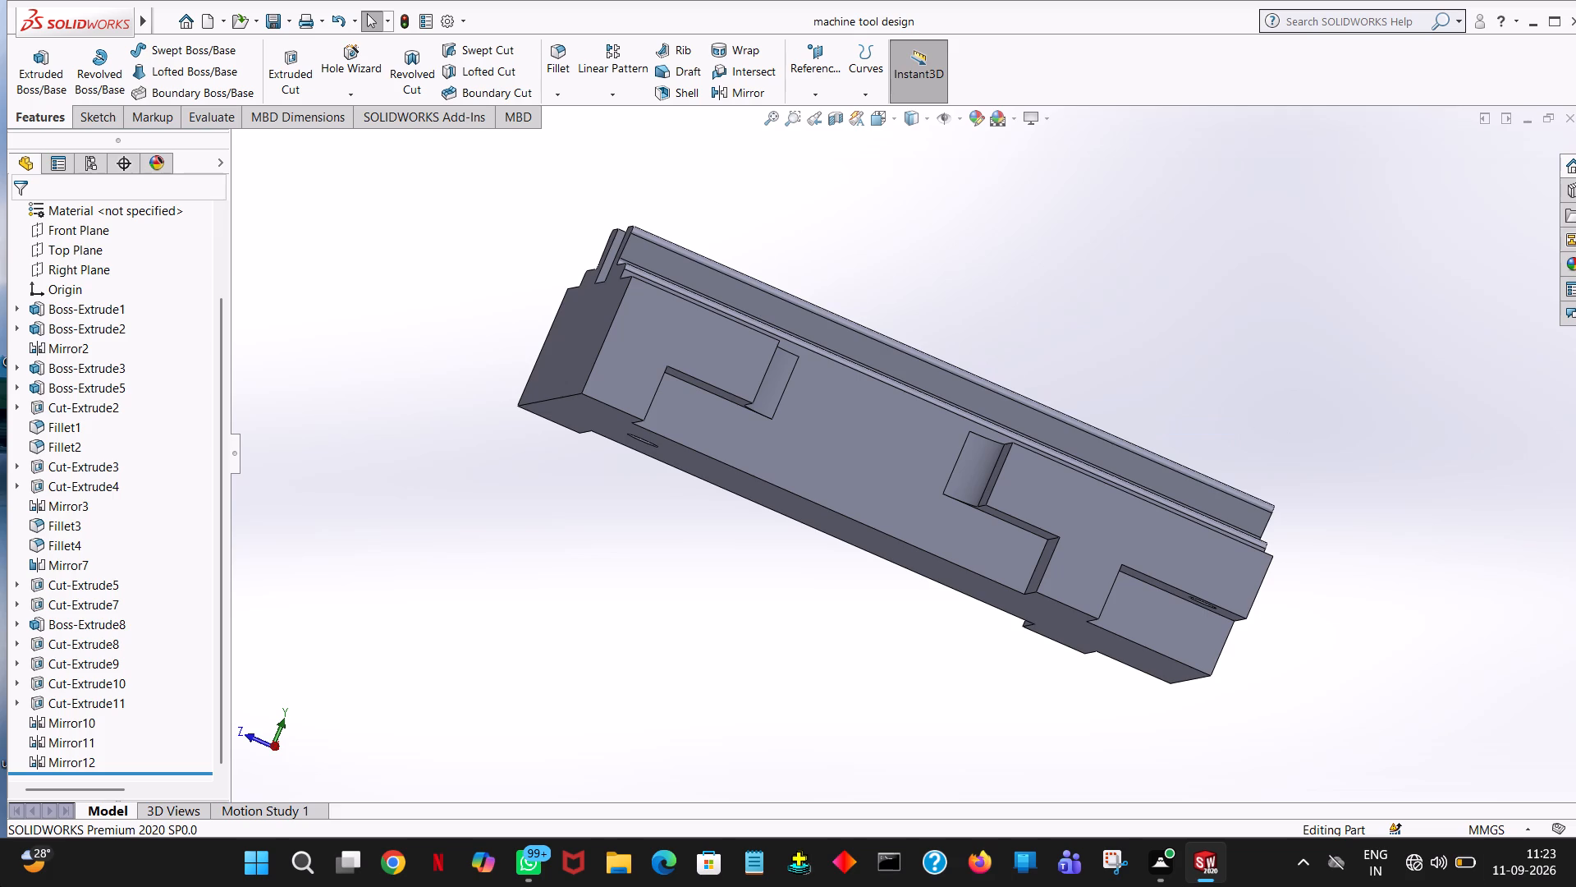
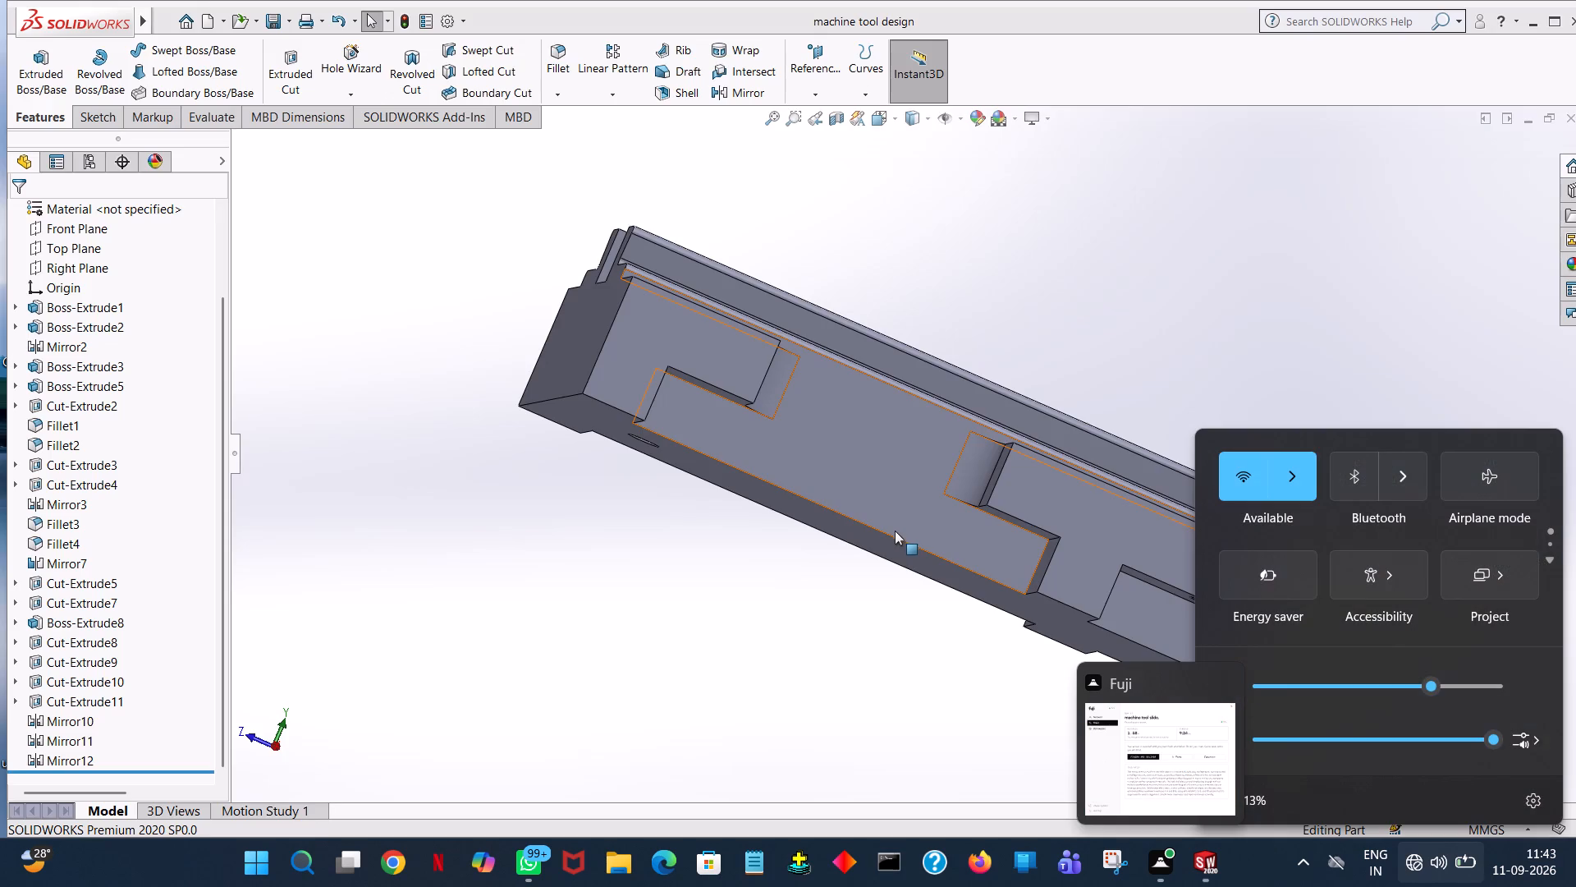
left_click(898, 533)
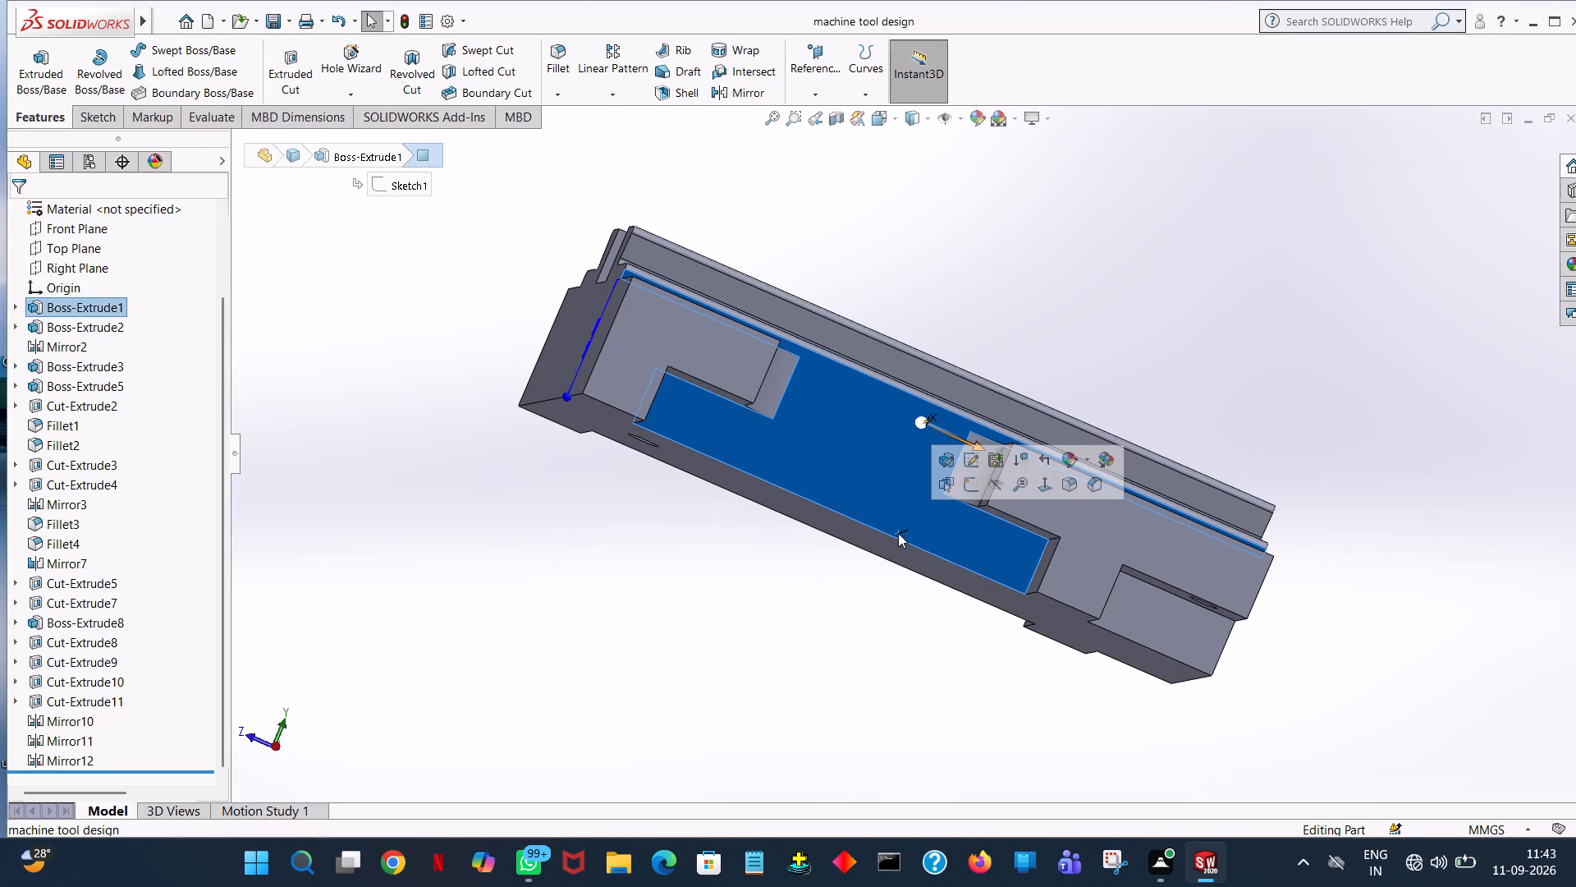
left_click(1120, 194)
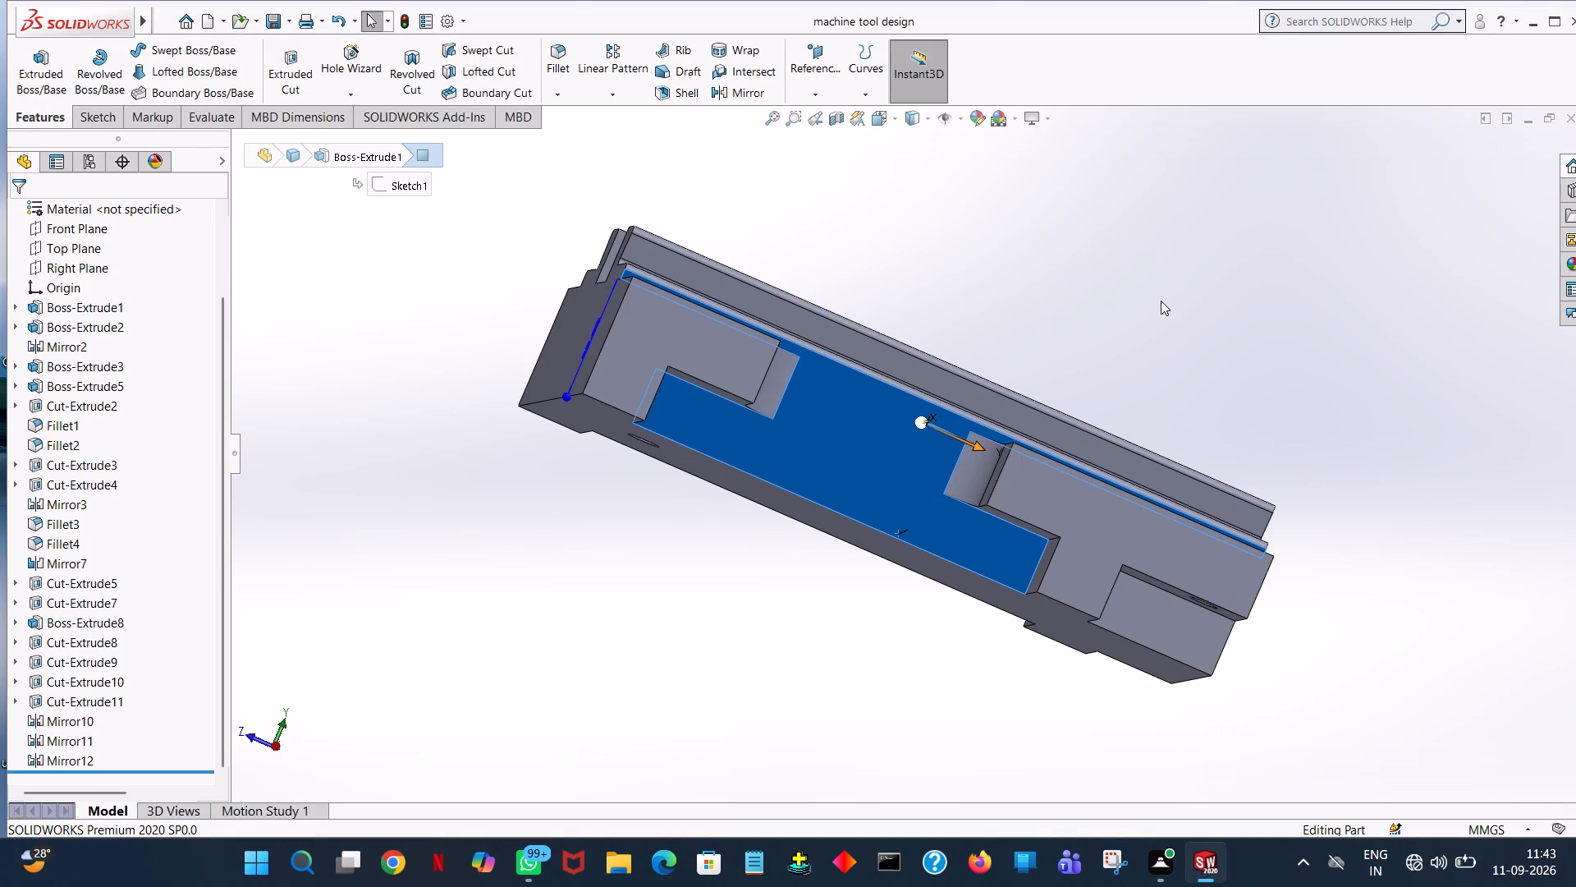